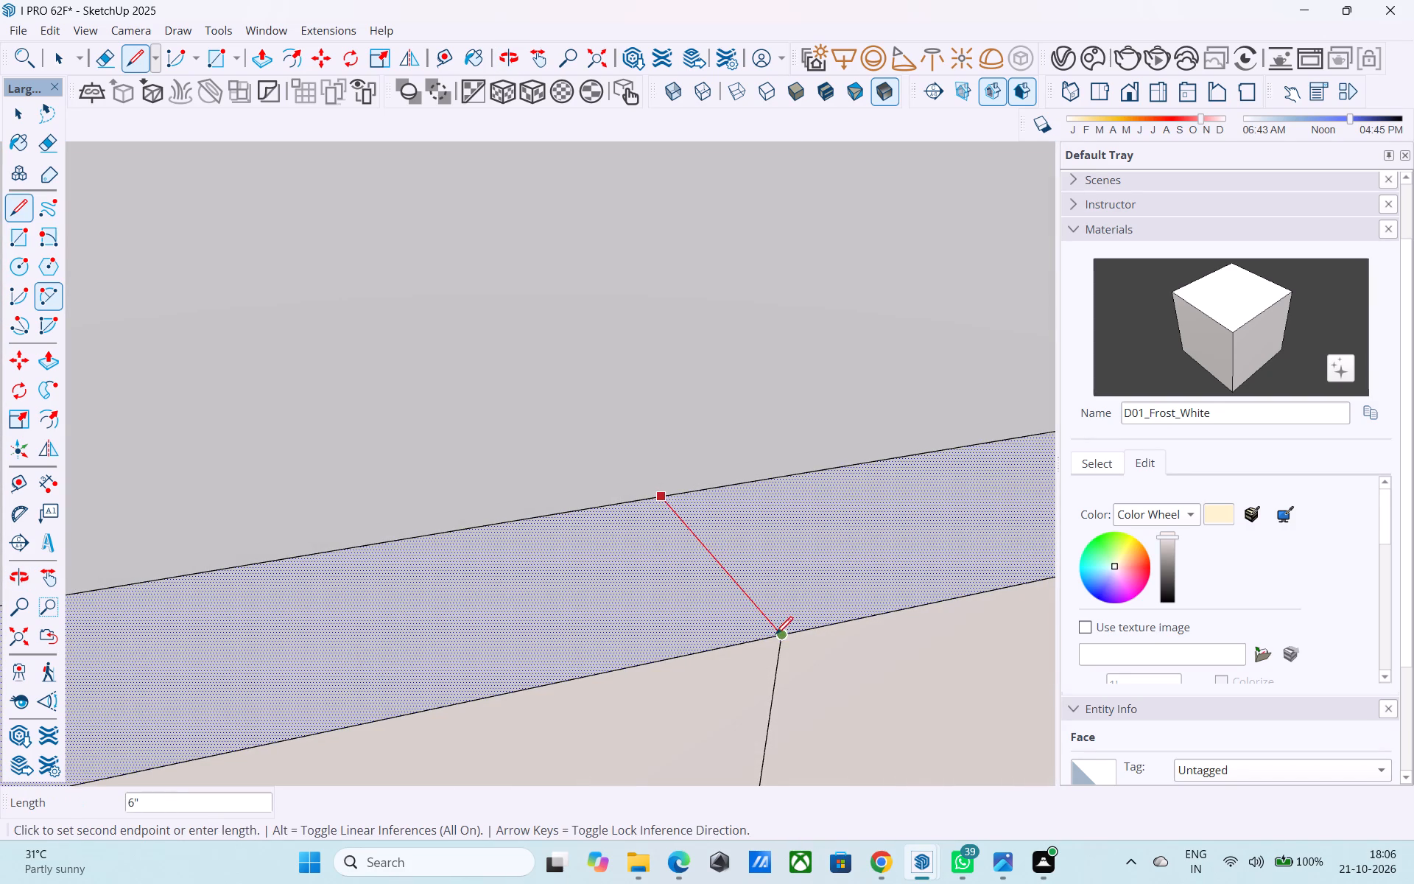
Finish the 6" line across the parapet strip, ending at the vertical edge beside the top-floor window.
left_click(777, 635)
scroll(778, 613, "down", 6)
key("space")
left_click(693, 608)
Outline the front roof section with an 18' 3" line from the notch corner and a perpendicular line to the front parapet.
scroll(692, 609, "down", 7)
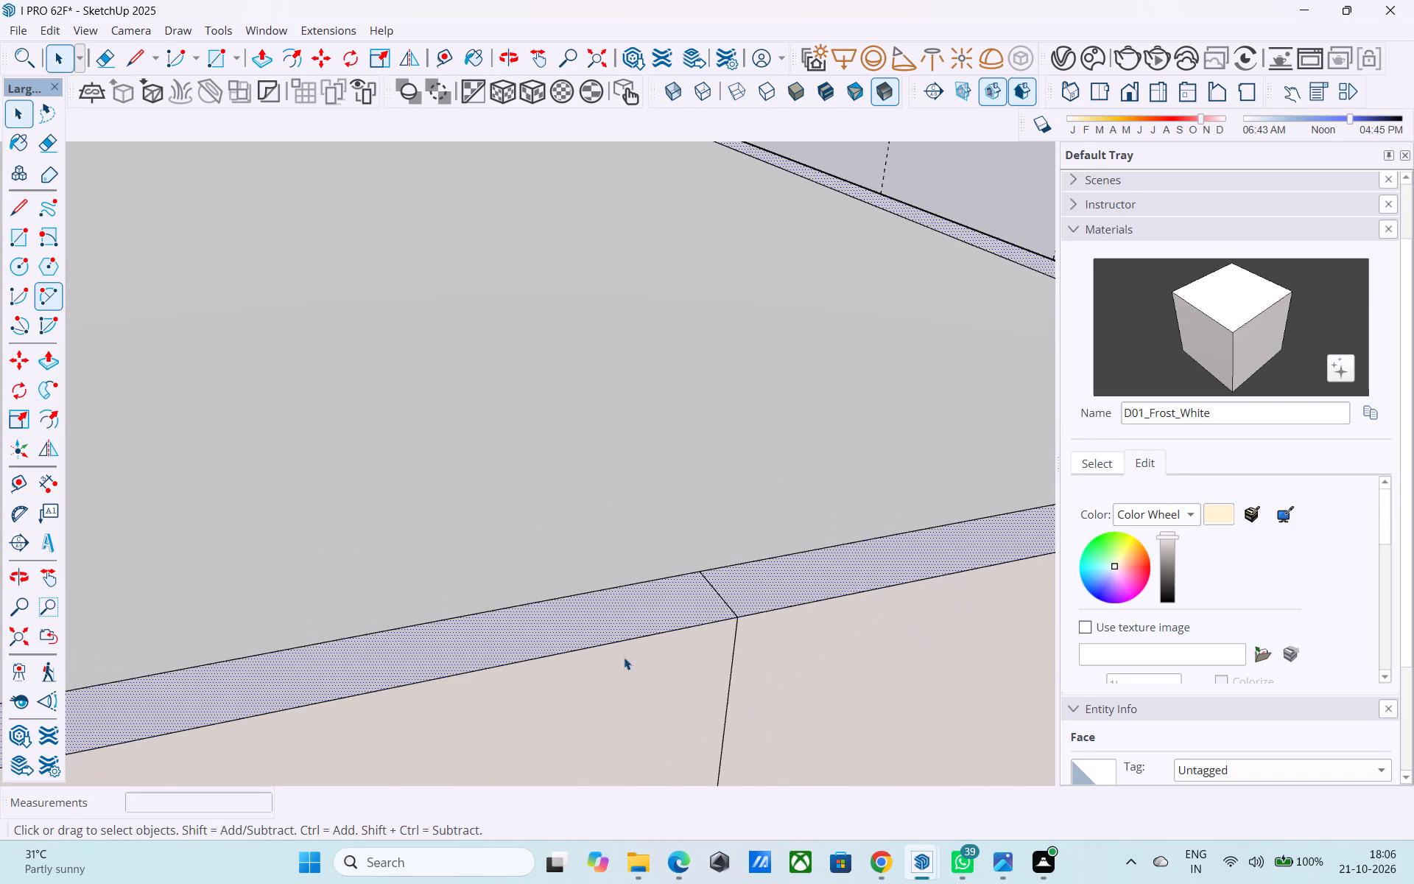
scroll(624, 657, "down", 16)
middle_click_drag(573, 653, 549, 638)
scroll(557, 643, "down", 4)
middle_click_drag(518, 611, 708, 585)
middle_click_drag(432, 547, 446, 566)
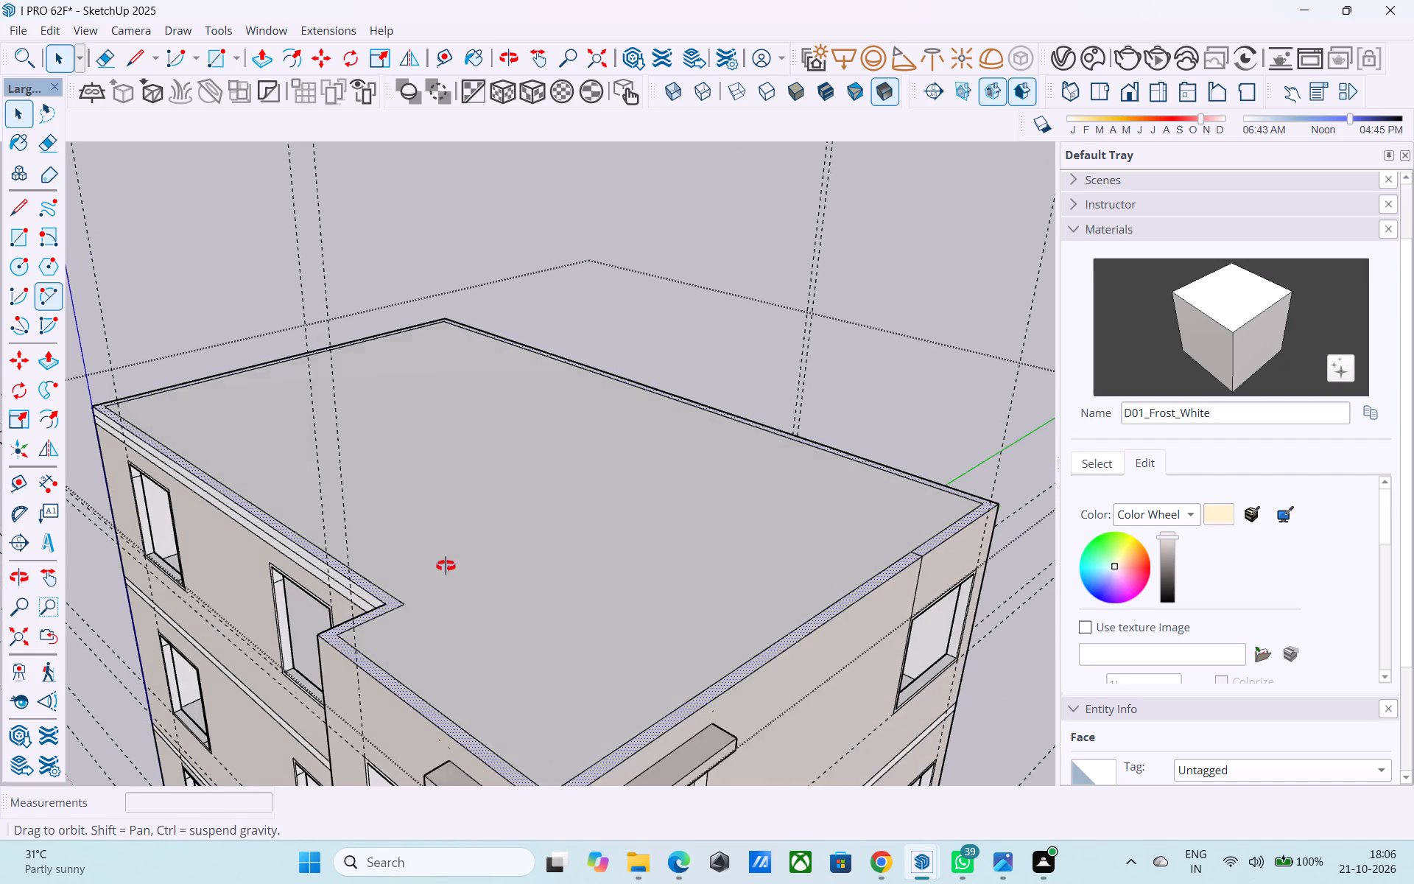
middle_click_drag(446, 566, 446, 569)
scroll(425, 595, "up", 5)
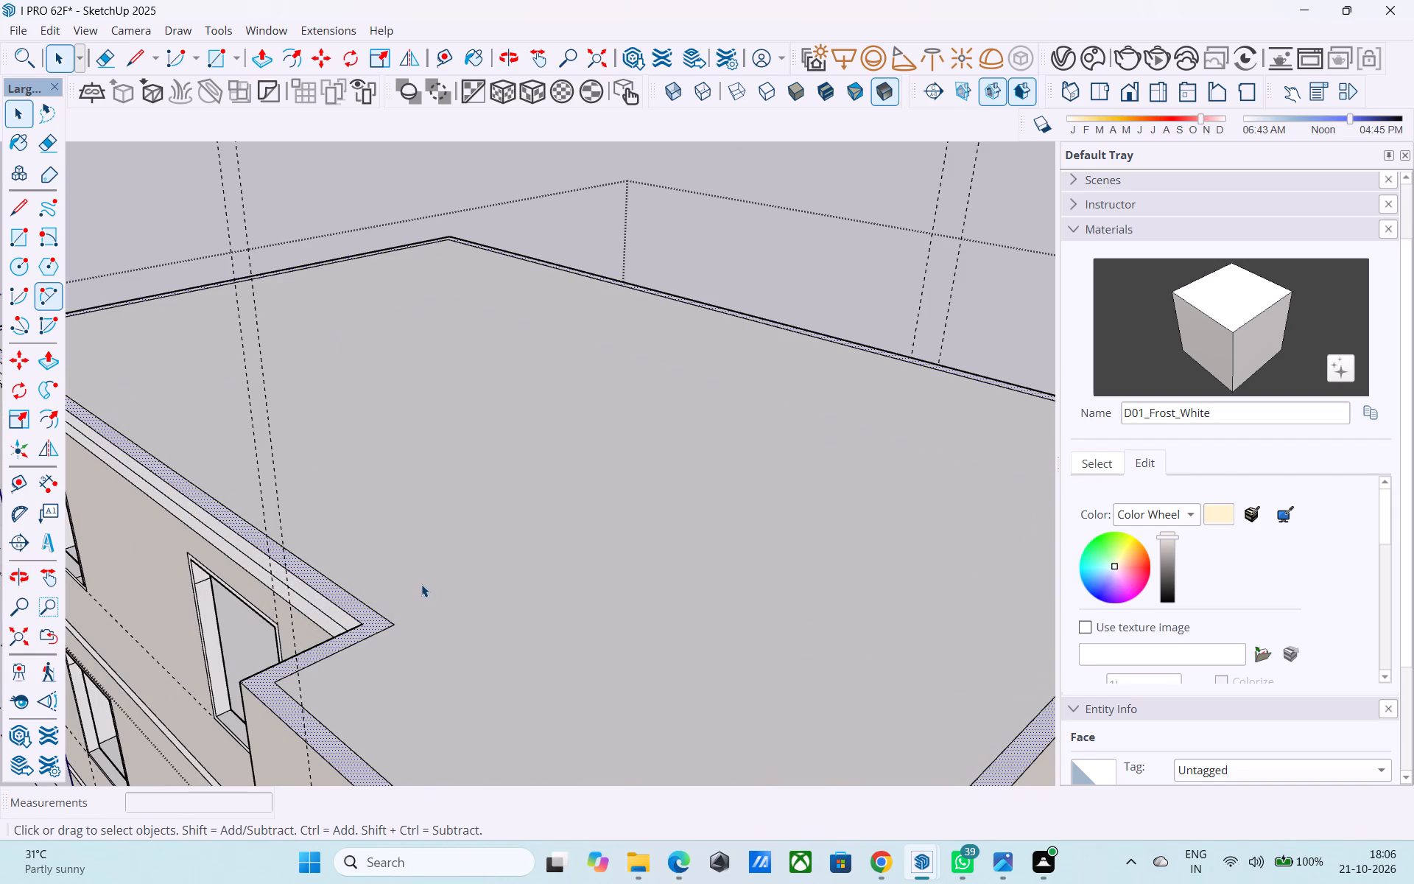
scroll(421, 584, "down", 6)
middle_click_drag(414, 592, 389, 556)
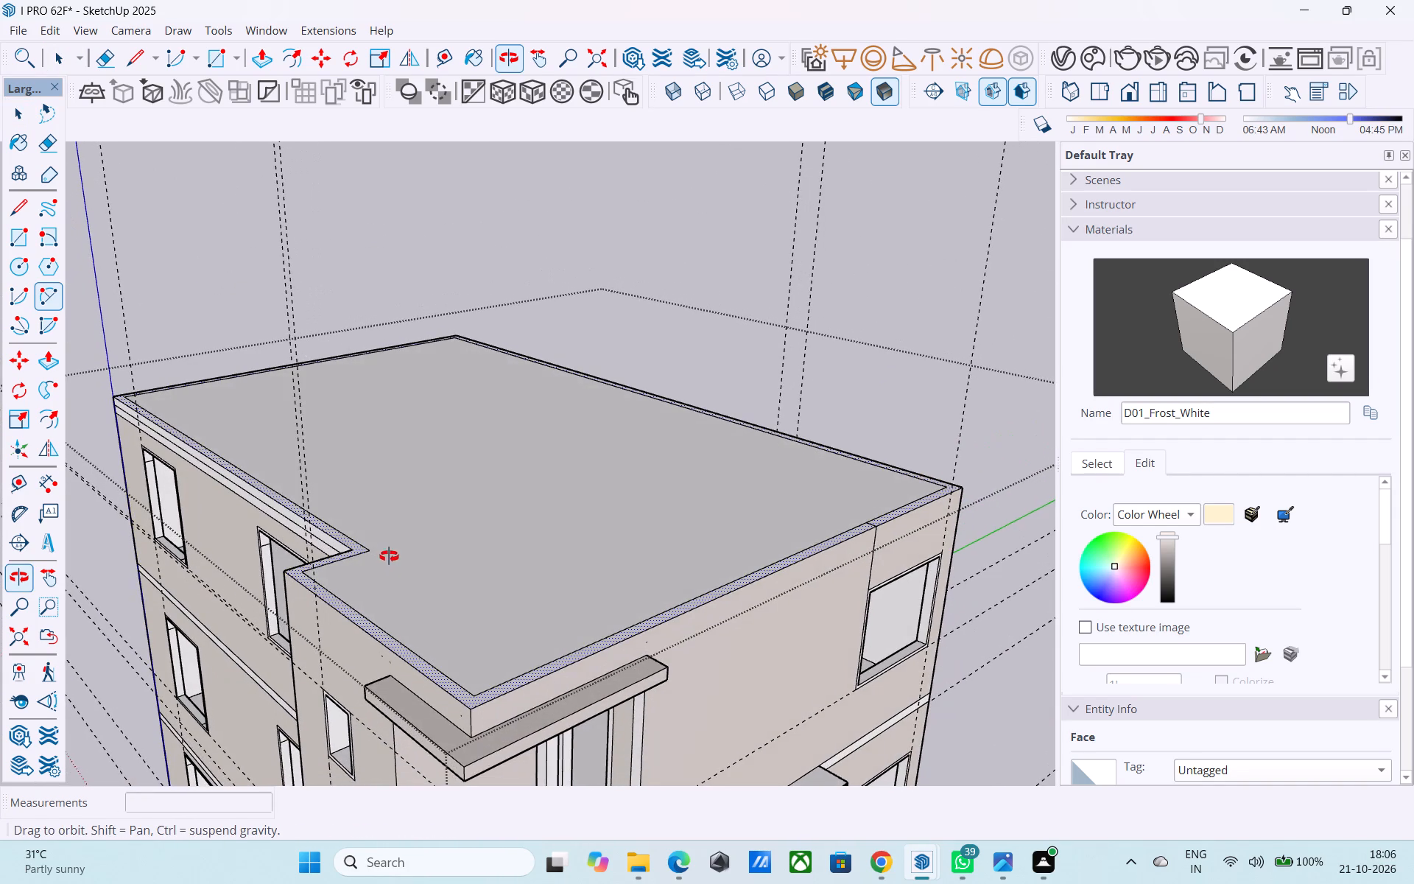
middle_click_drag(389, 556, 392, 559)
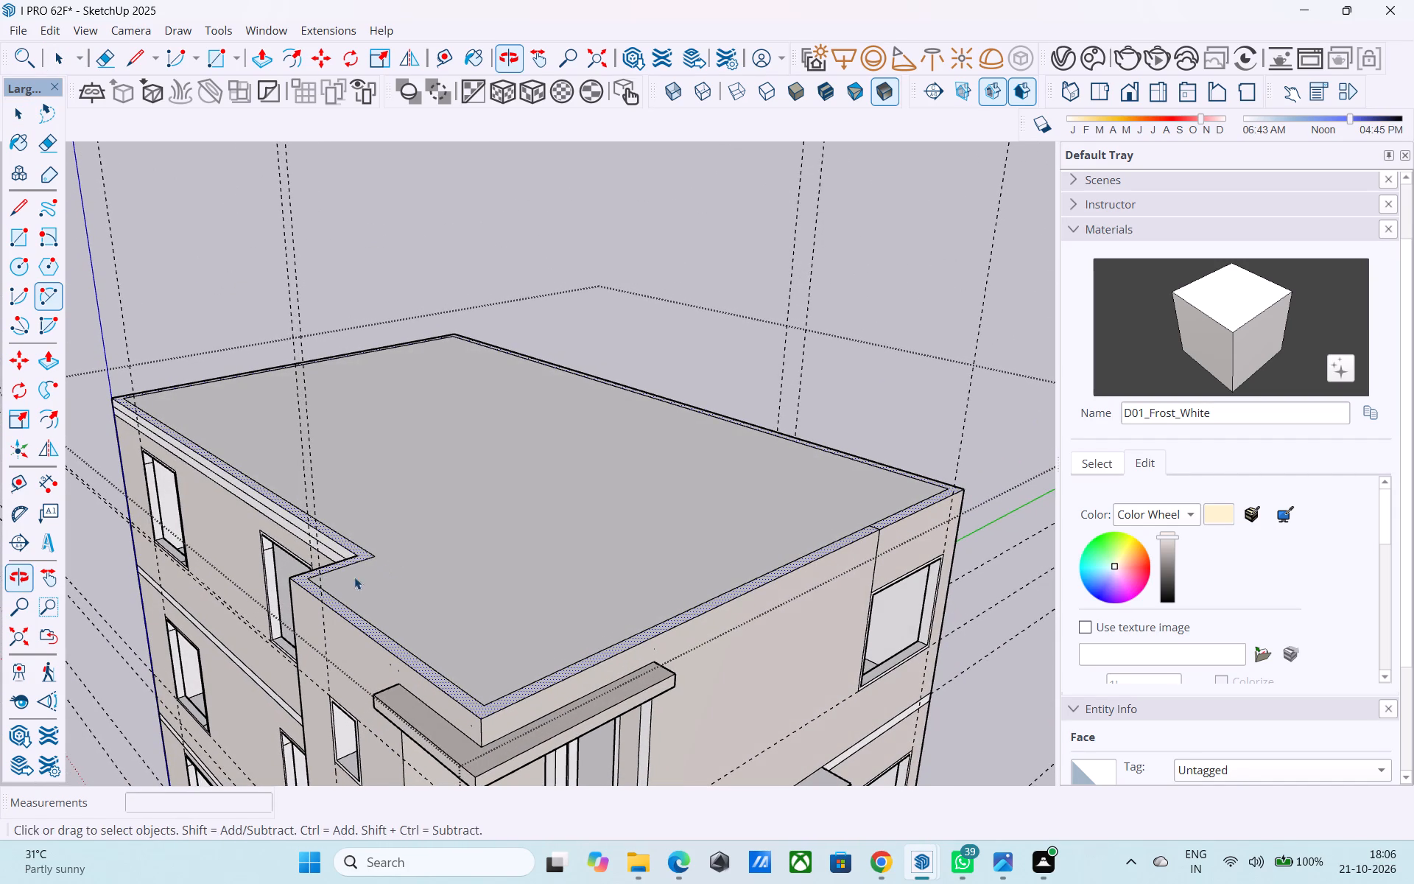
middle_click_drag(225, 583, 358, 640)
scroll(524, 628, "up", 4)
key("l")
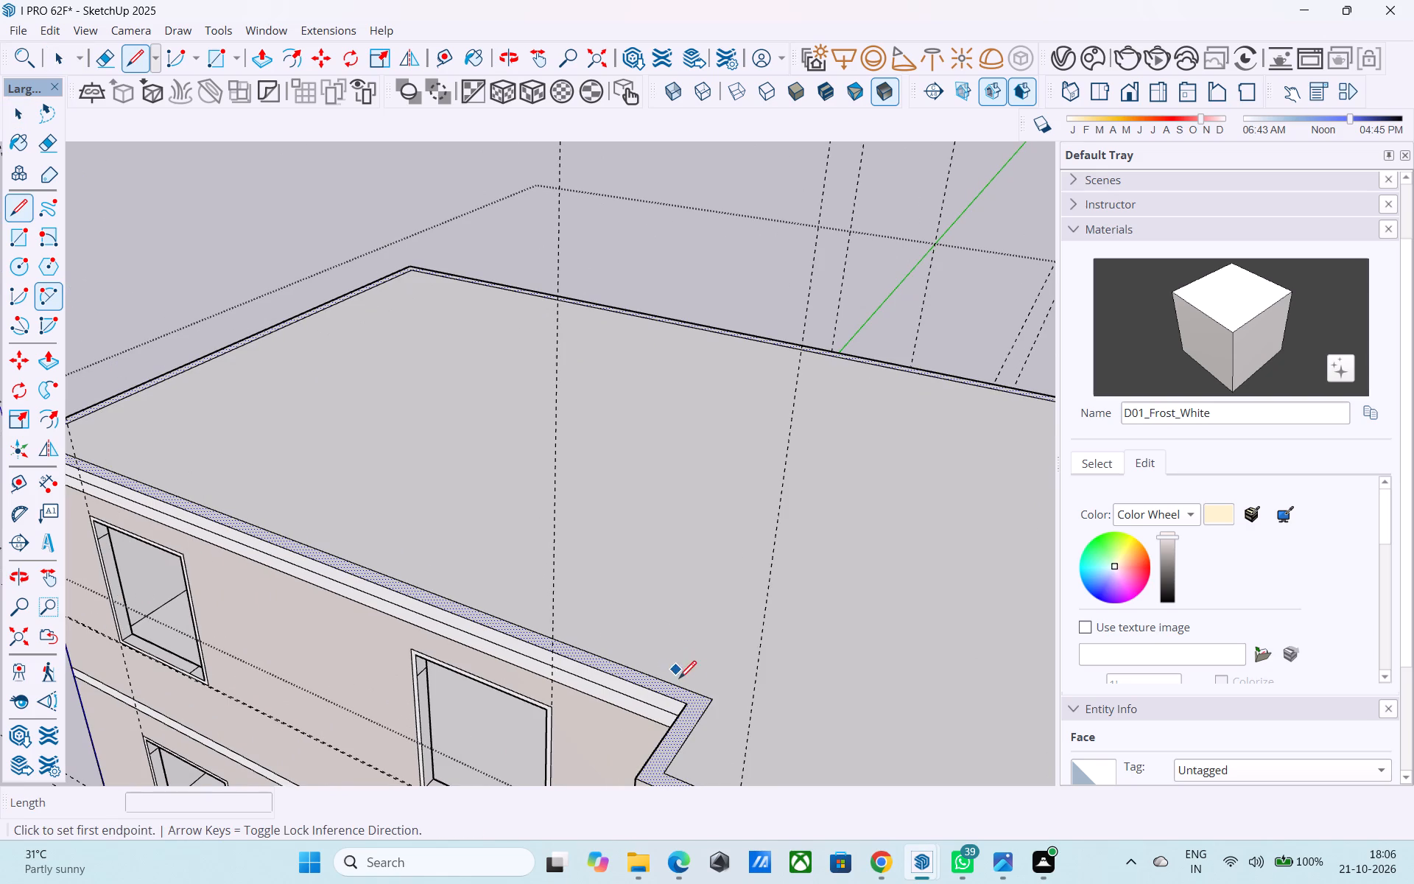
left_click(683, 698)
scroll(581, 654, "down", 6)
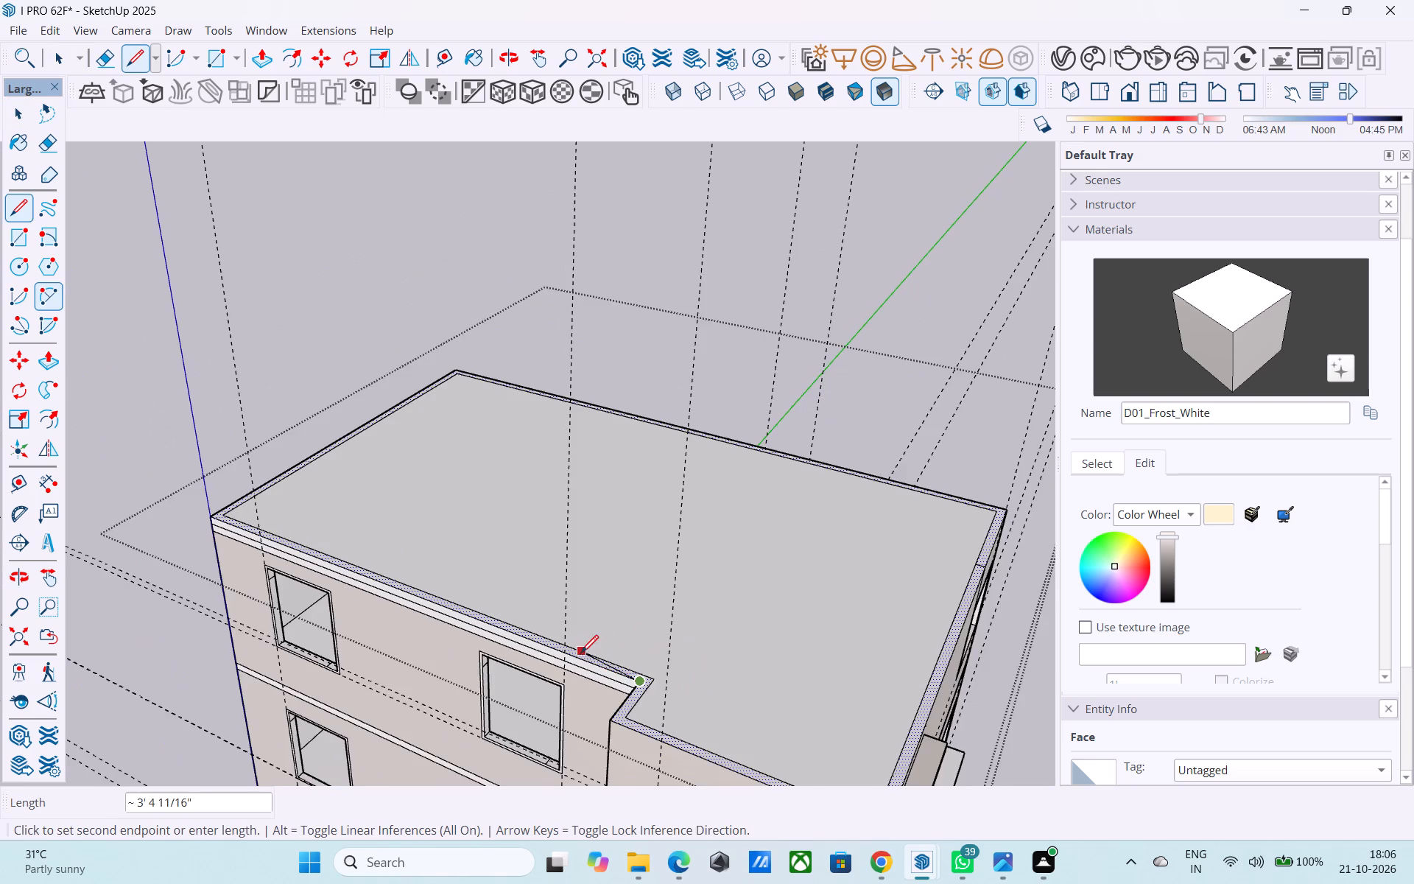
middle_click(617, 631)
scroll(763, 542, "up", 3)
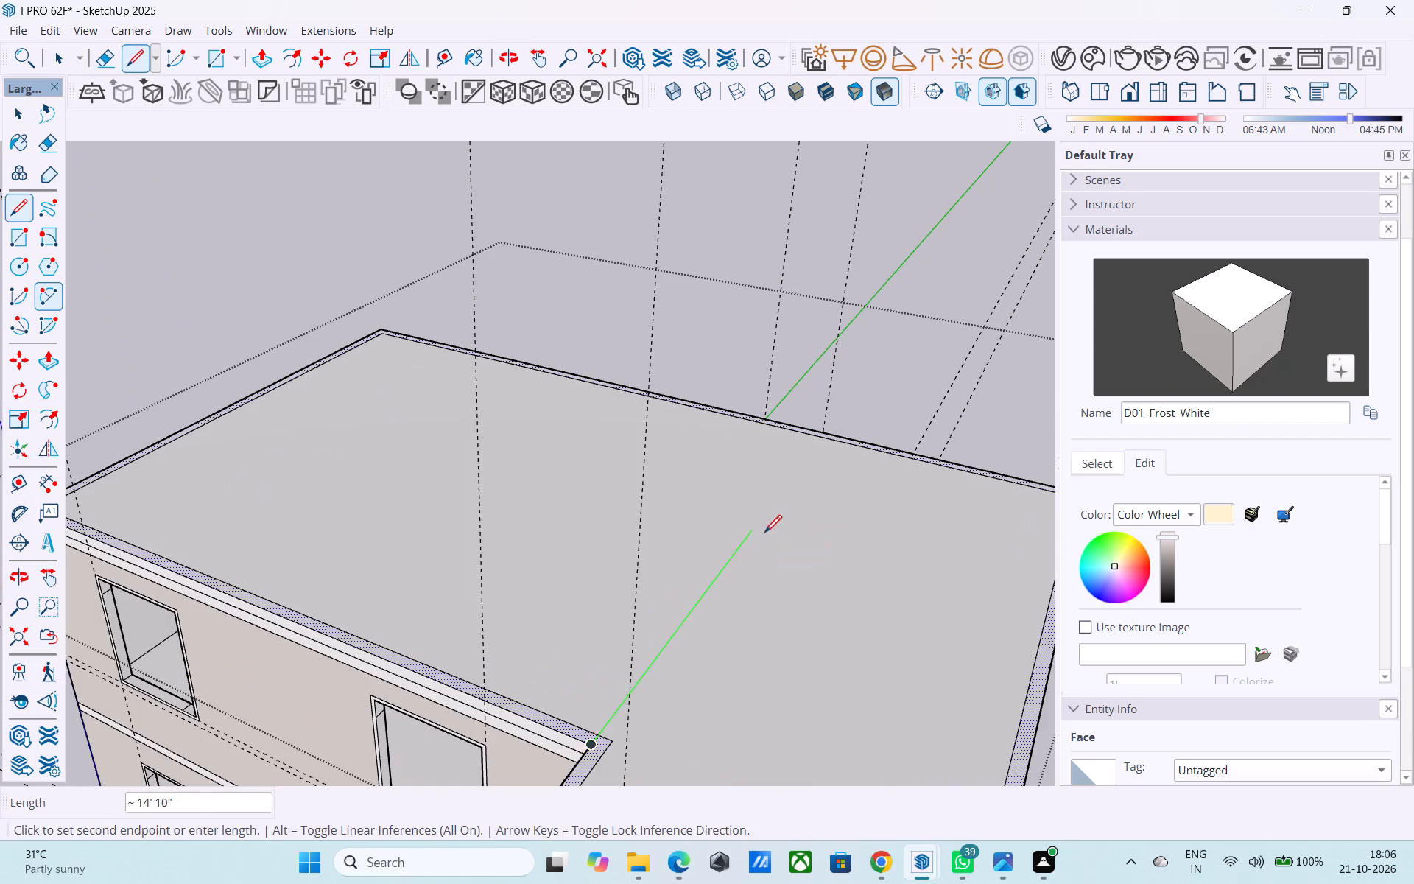
scroll(764, 533, "down", 4)
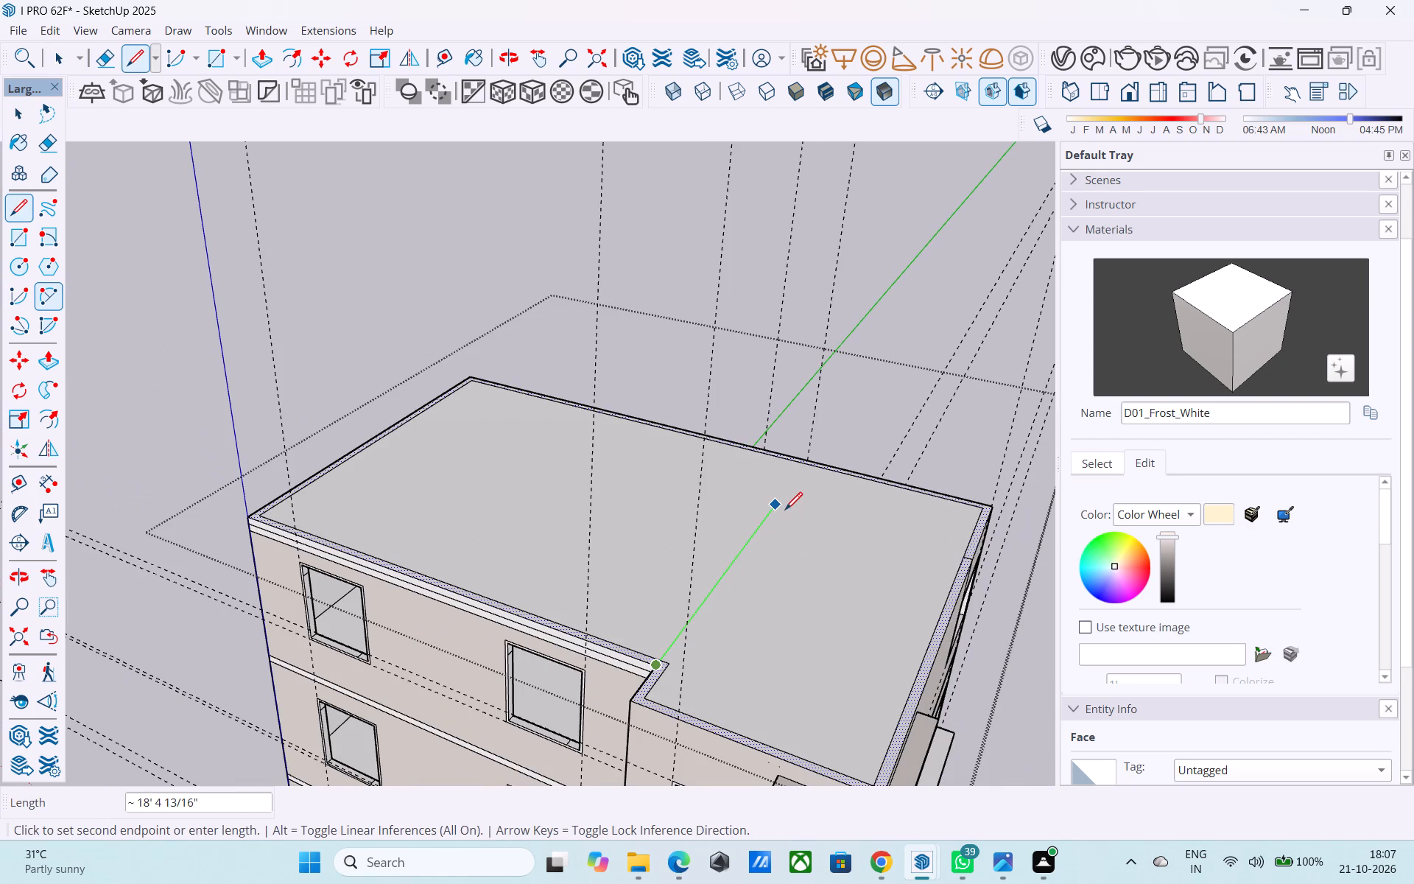
left_click(781, 516)
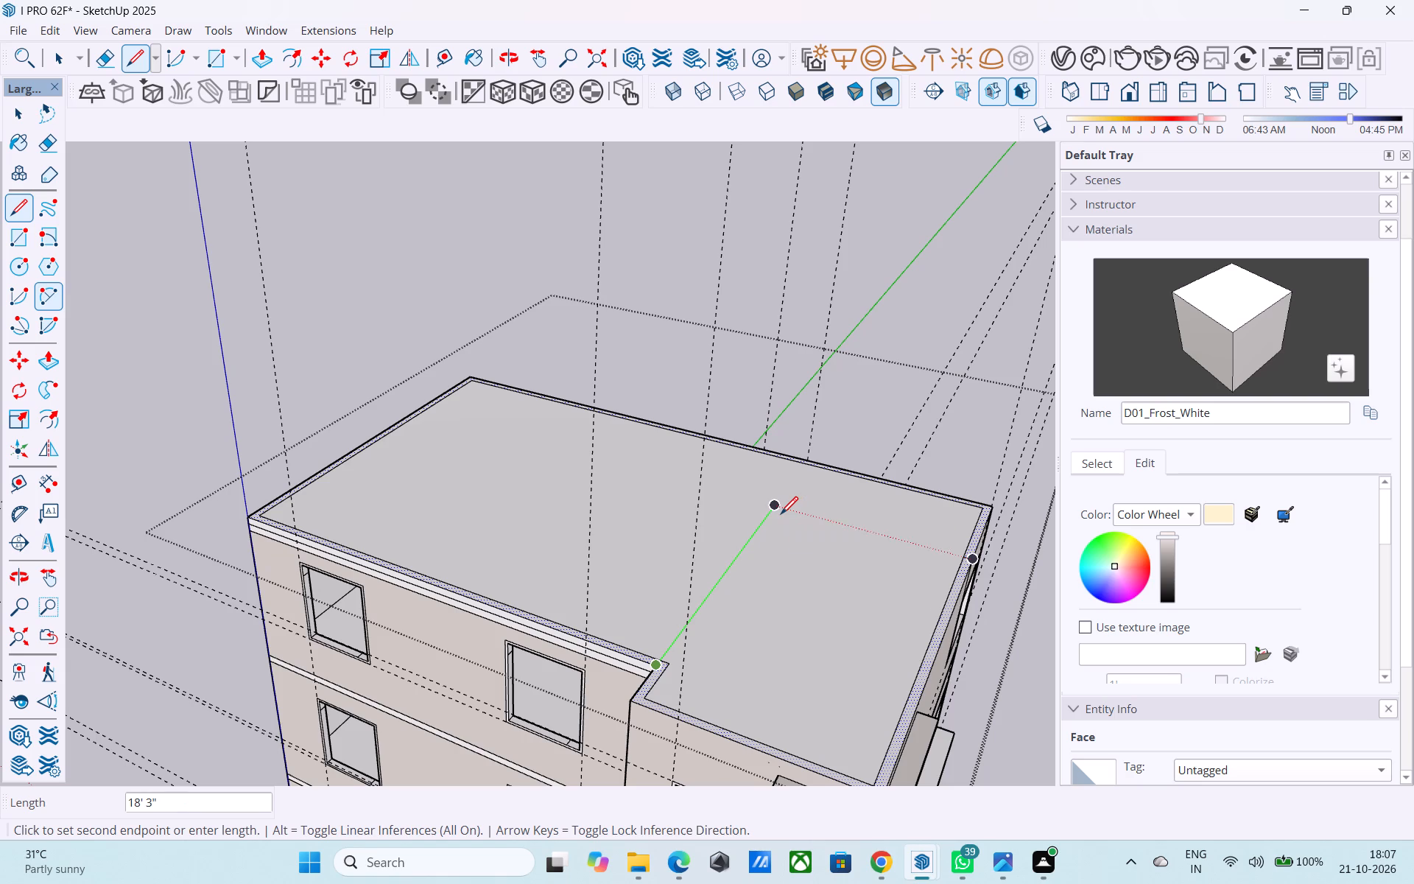
left_click(960, 558)
Draw an inner line just inside the front section's long rear edge, continuing the notch's parapet edge to the opposite side.
middle_click_drag(952, 557, 816, 541)
scroll(865, 554, "up", 1)
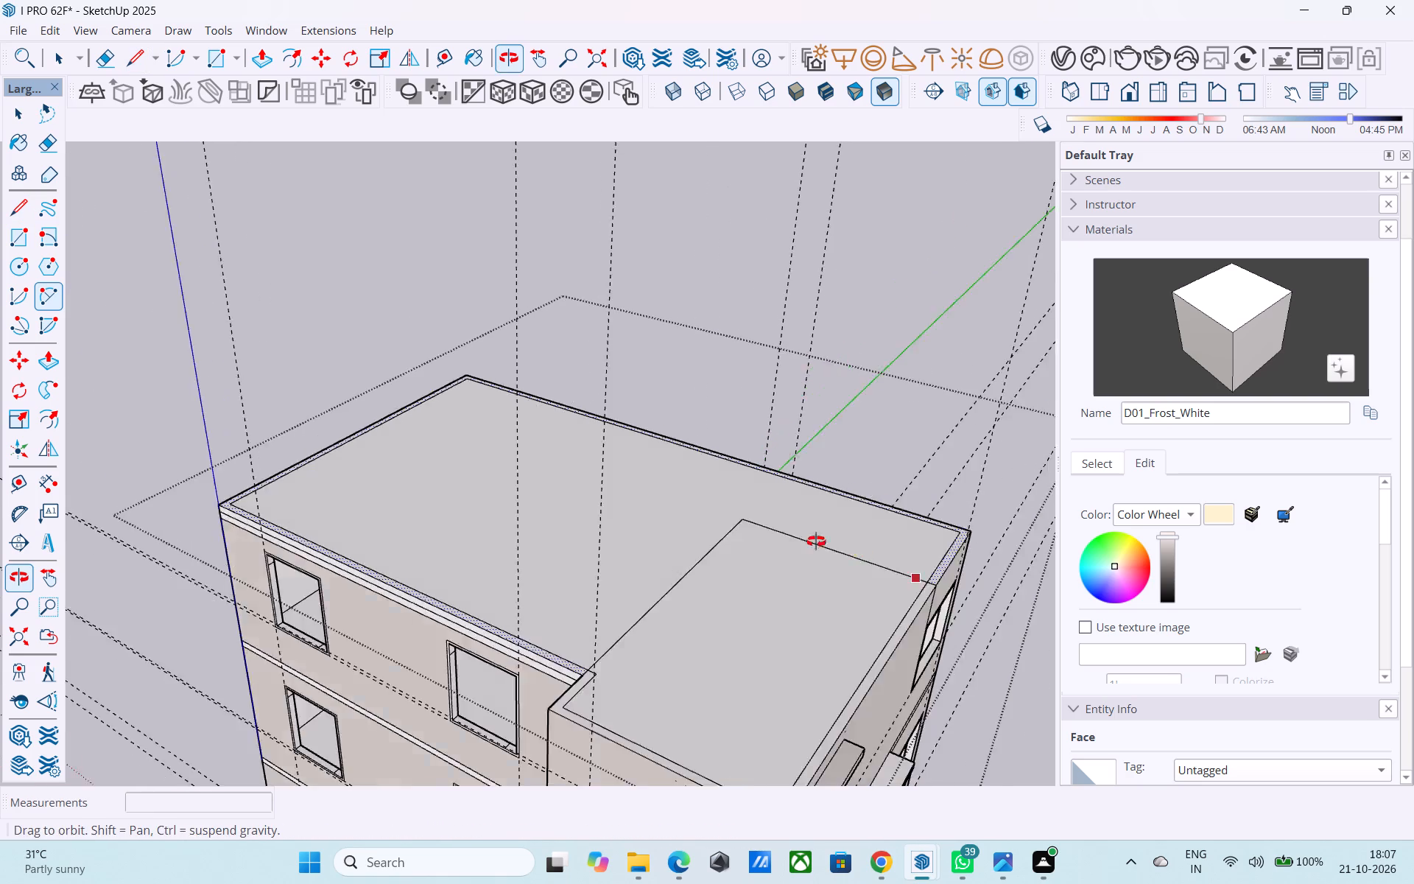
middle_click_drag(816, 541, 692, 497)
scroll(829, 449, "down", 6)
middle_click_drag(815, 488, 794, 497)
middle_click_drag(621, 488, 619, 489)
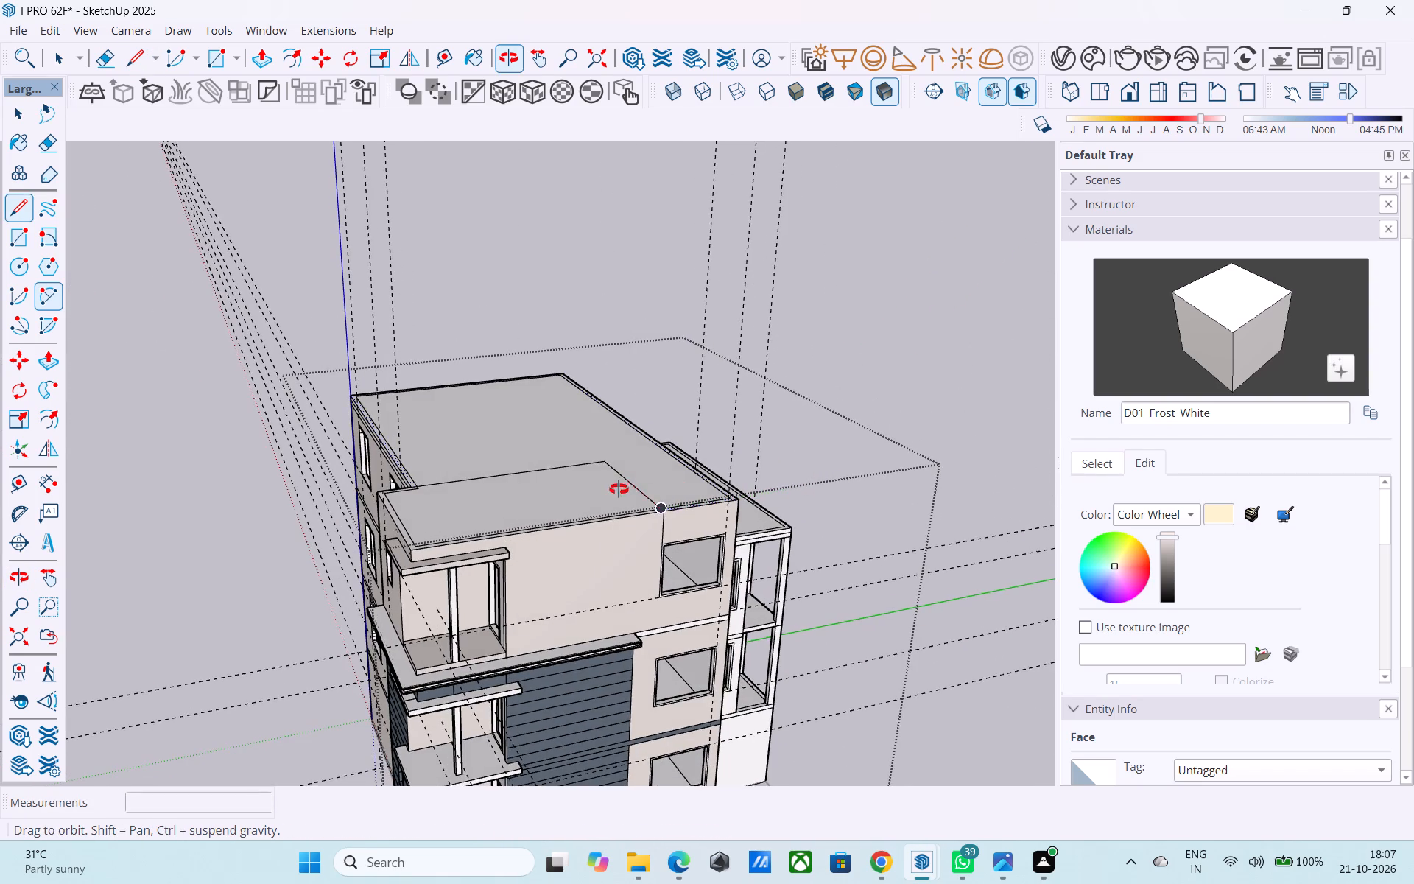
middle_click_drag(619, 489, 553, 560)
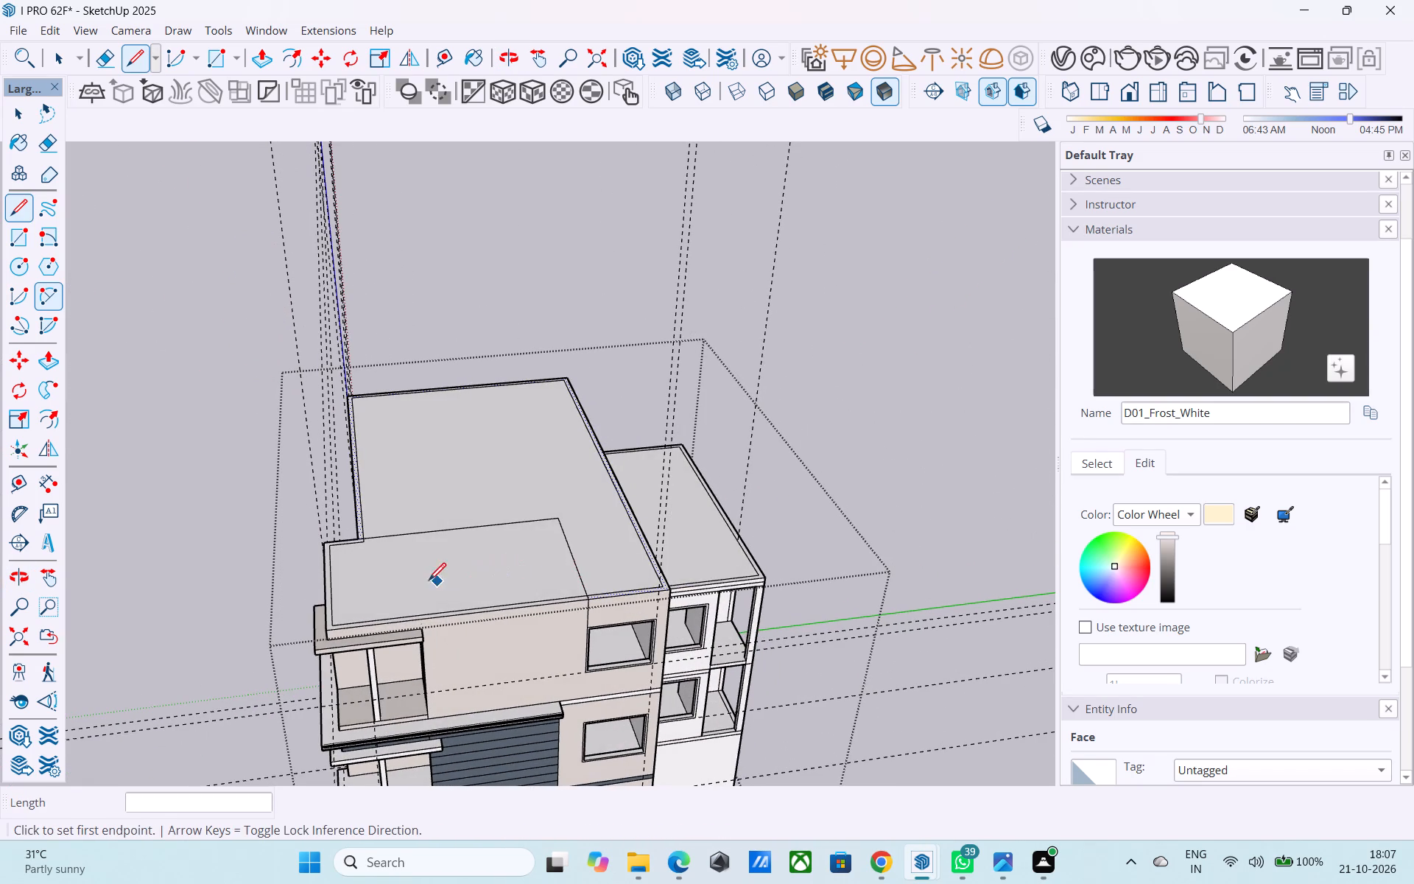
scroll(401, 586, "up", 6)
key("space")
left_click(407, 588)
scroll(398, 583, "up", 10)
key("l")
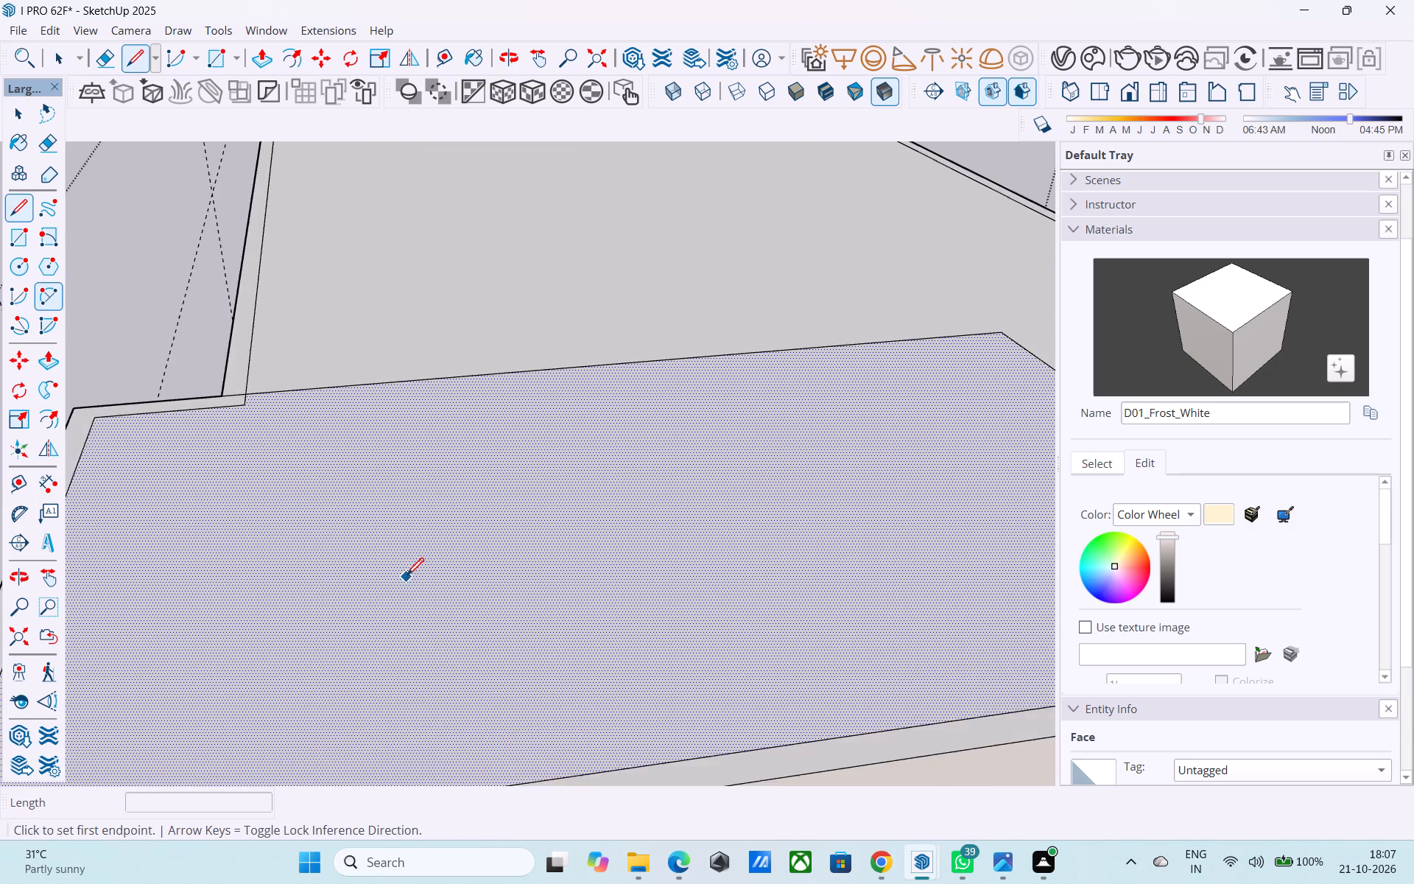
scroll(321, 502, "down", 5)
left_click(269, 439)
scroll(279, 443, "down", 4)
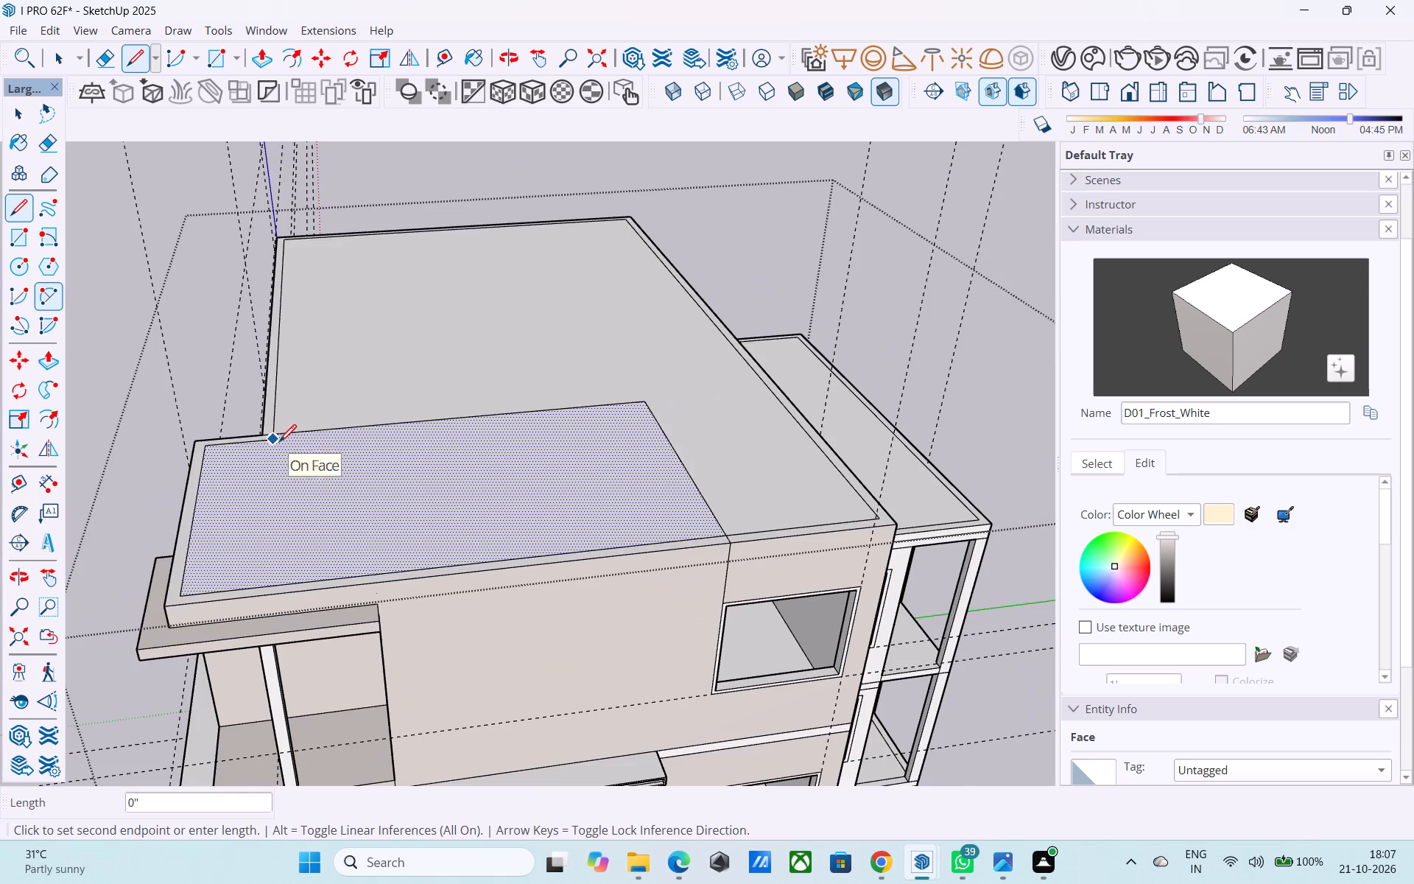
scroll(615, 411, "up", 8)
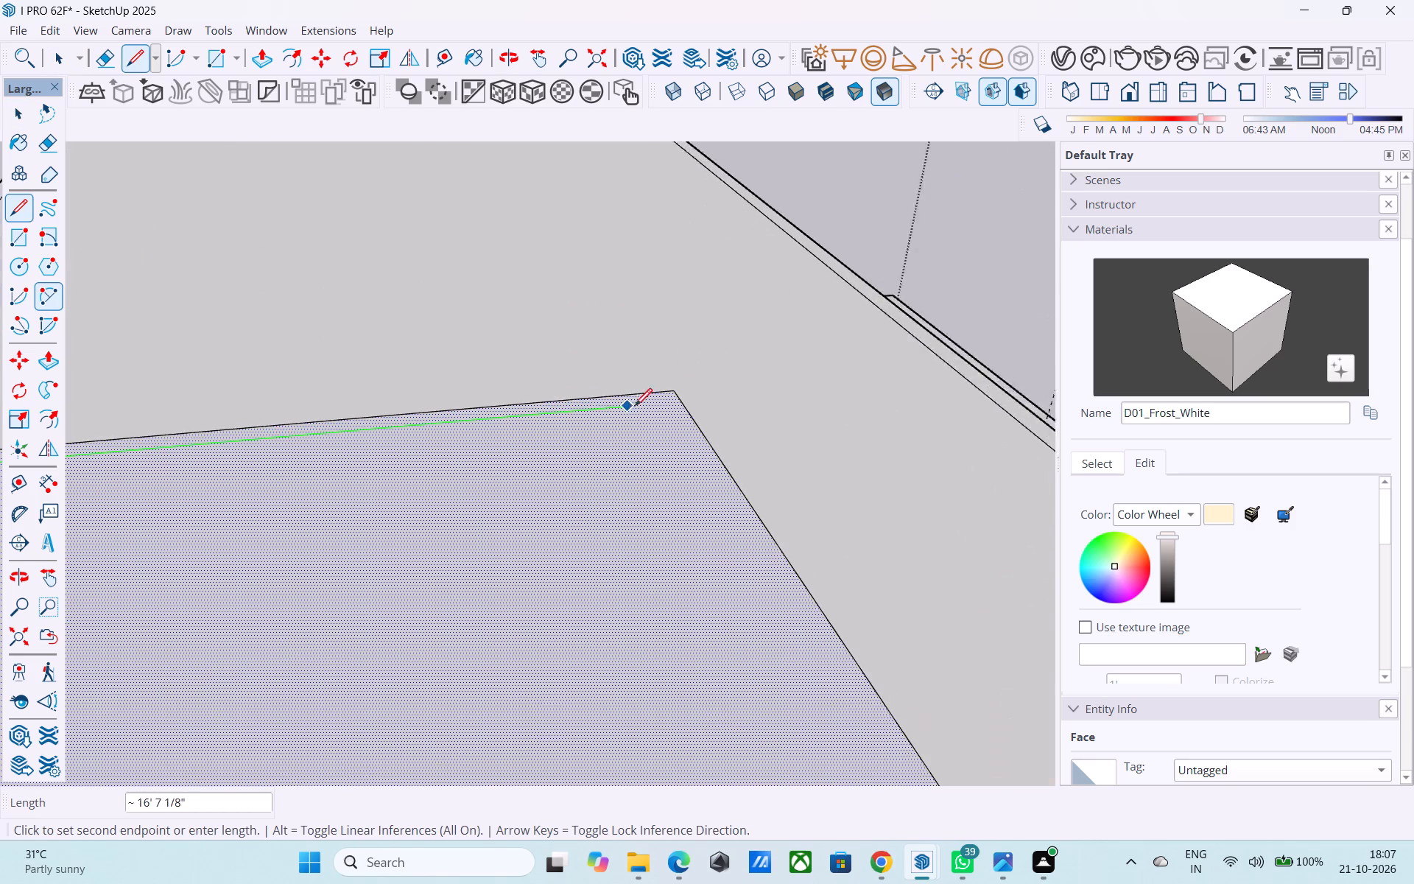
scroll(635, 407, "up", 2)
left_click(681, 400)
Draw a parallel line 6" inside the front section's short side, from the front edge back to the rear strip.
scroll(654, 318, "down", 5)
scroll(654, 318, "up", 1)
scroll(654, 318, "down", 7)
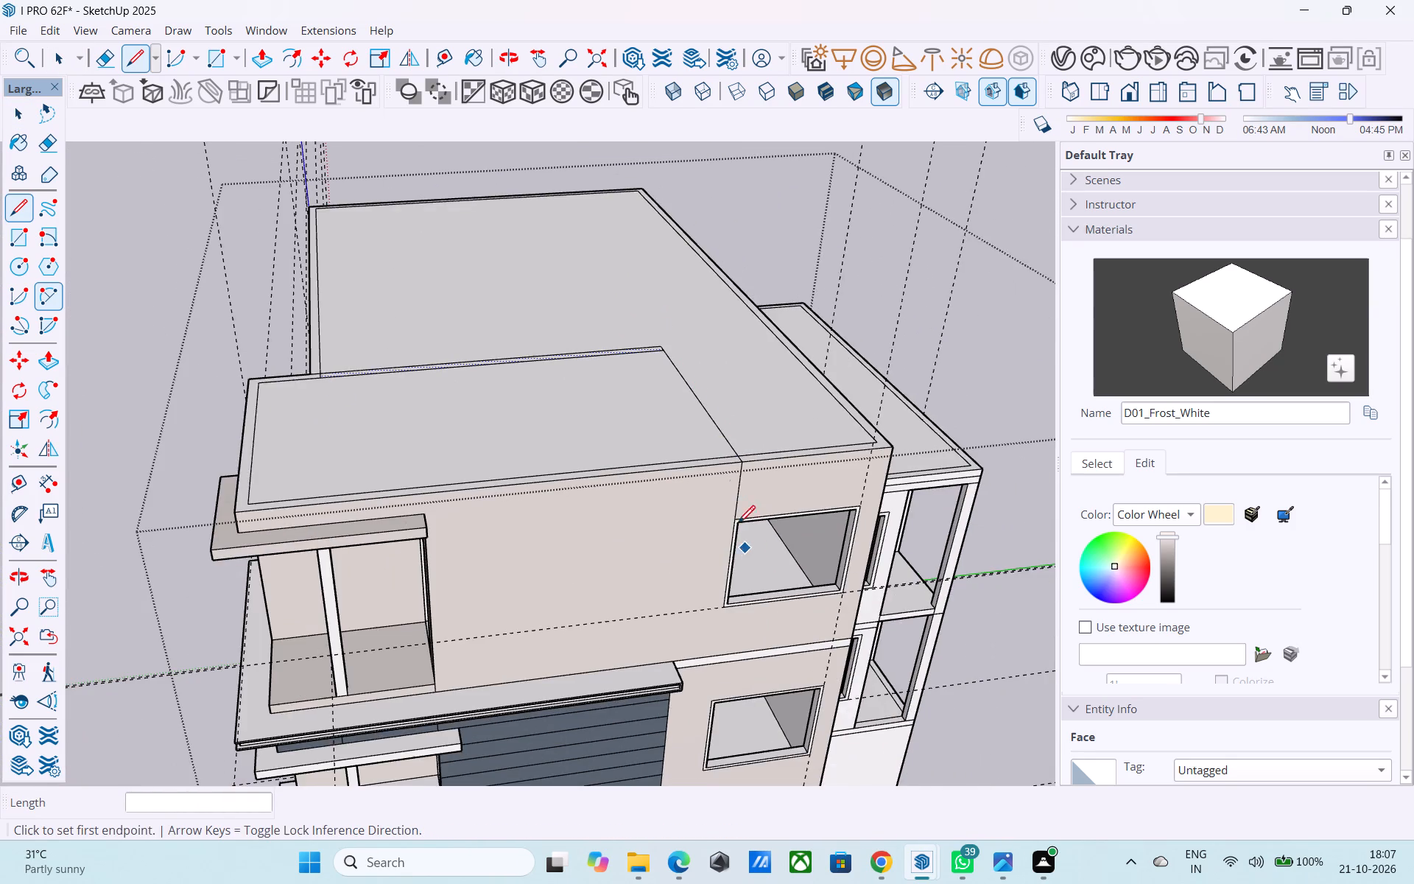
scroll(731, 474, "up", 6)
left_click(744, 457)
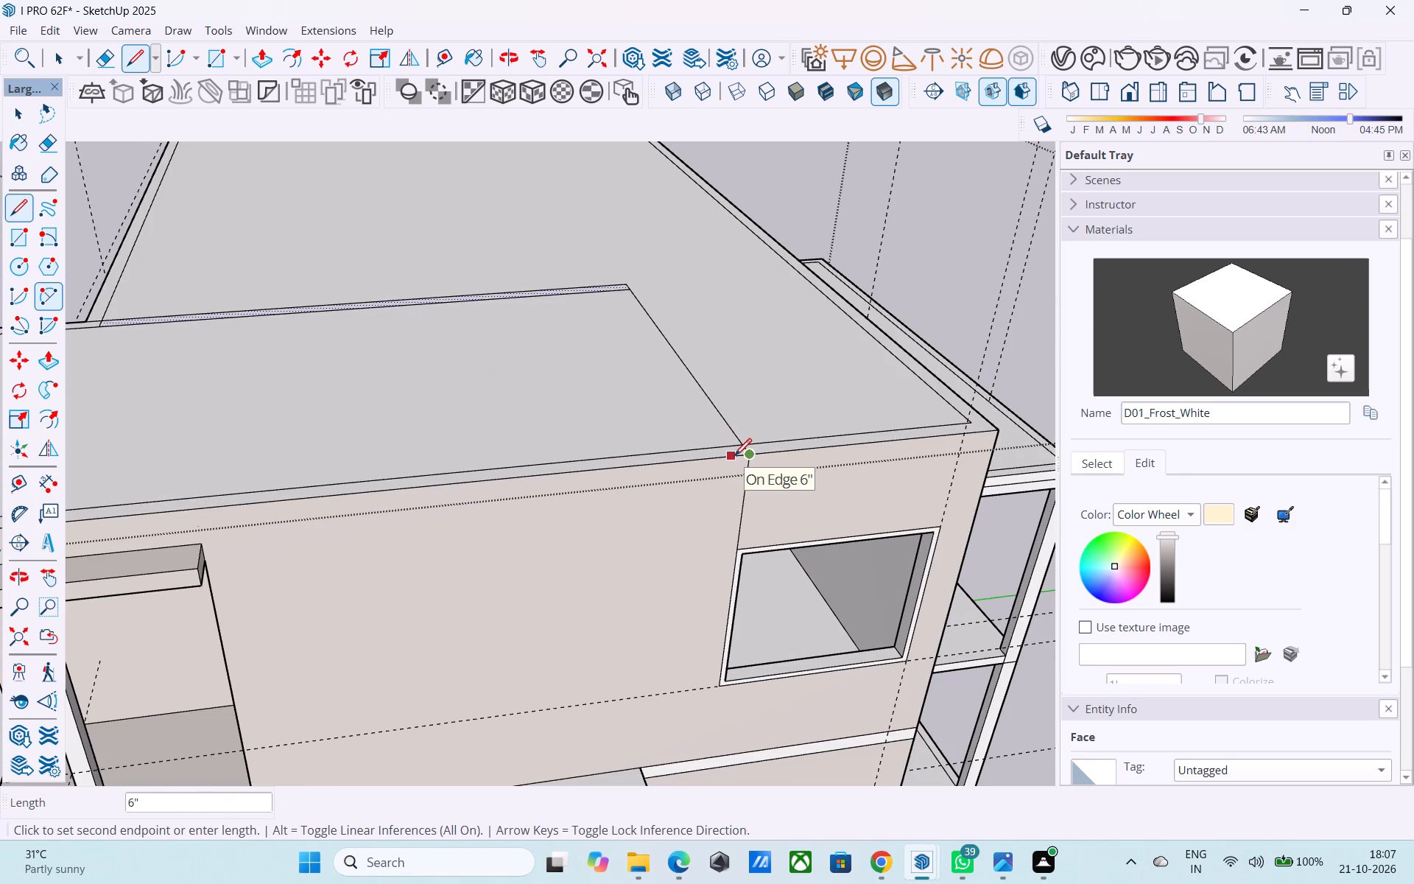
left_click(734, 457)
left_click(728, 455)
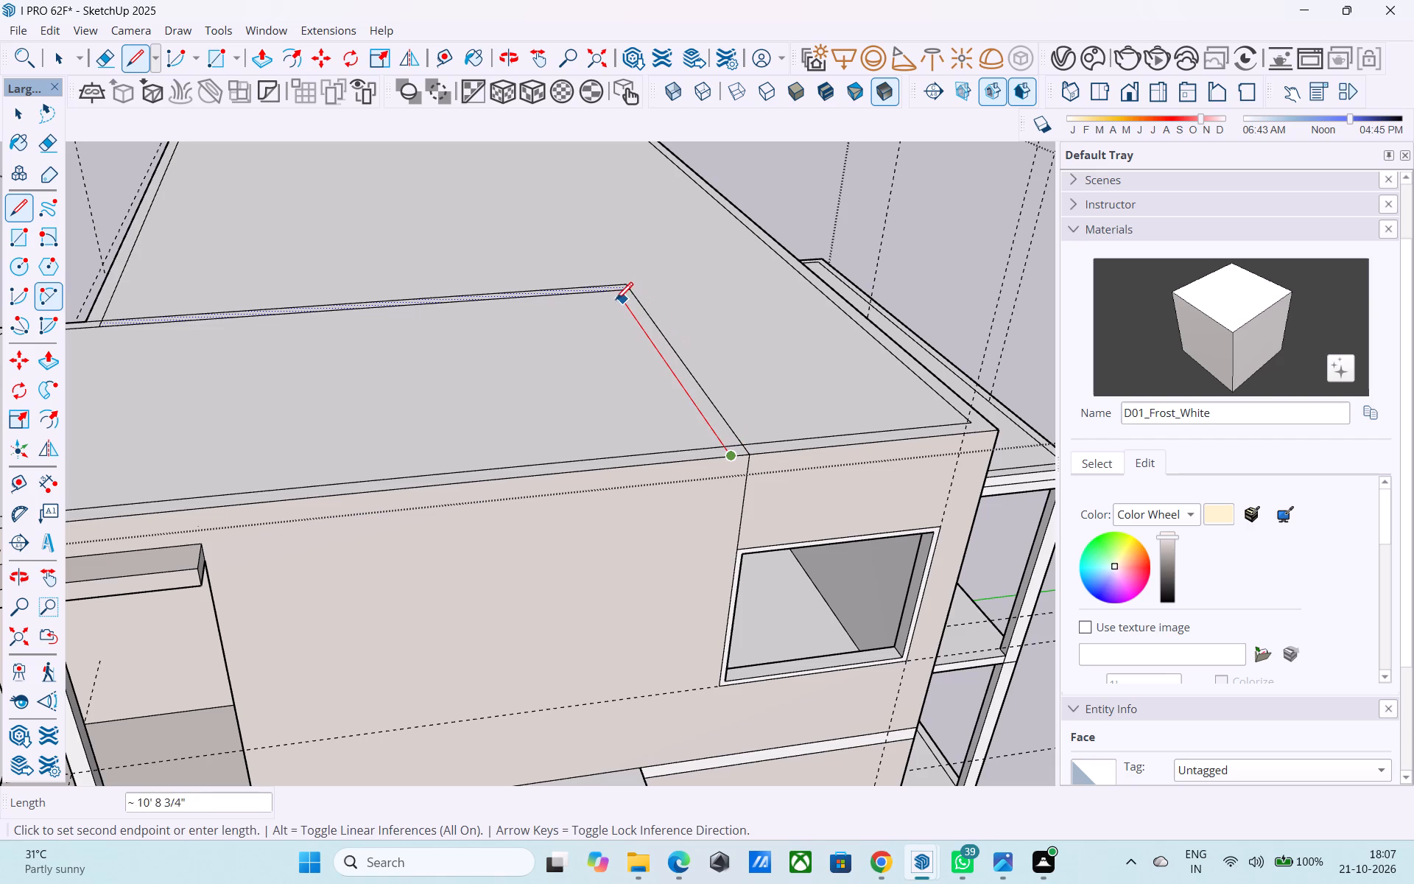
left_click(612, 293)
Erase the overlapping line segments at both ends of the new short-side strip, joining it to the adjoining strips.
scroll(636, 291, "up", 8)
key("e")
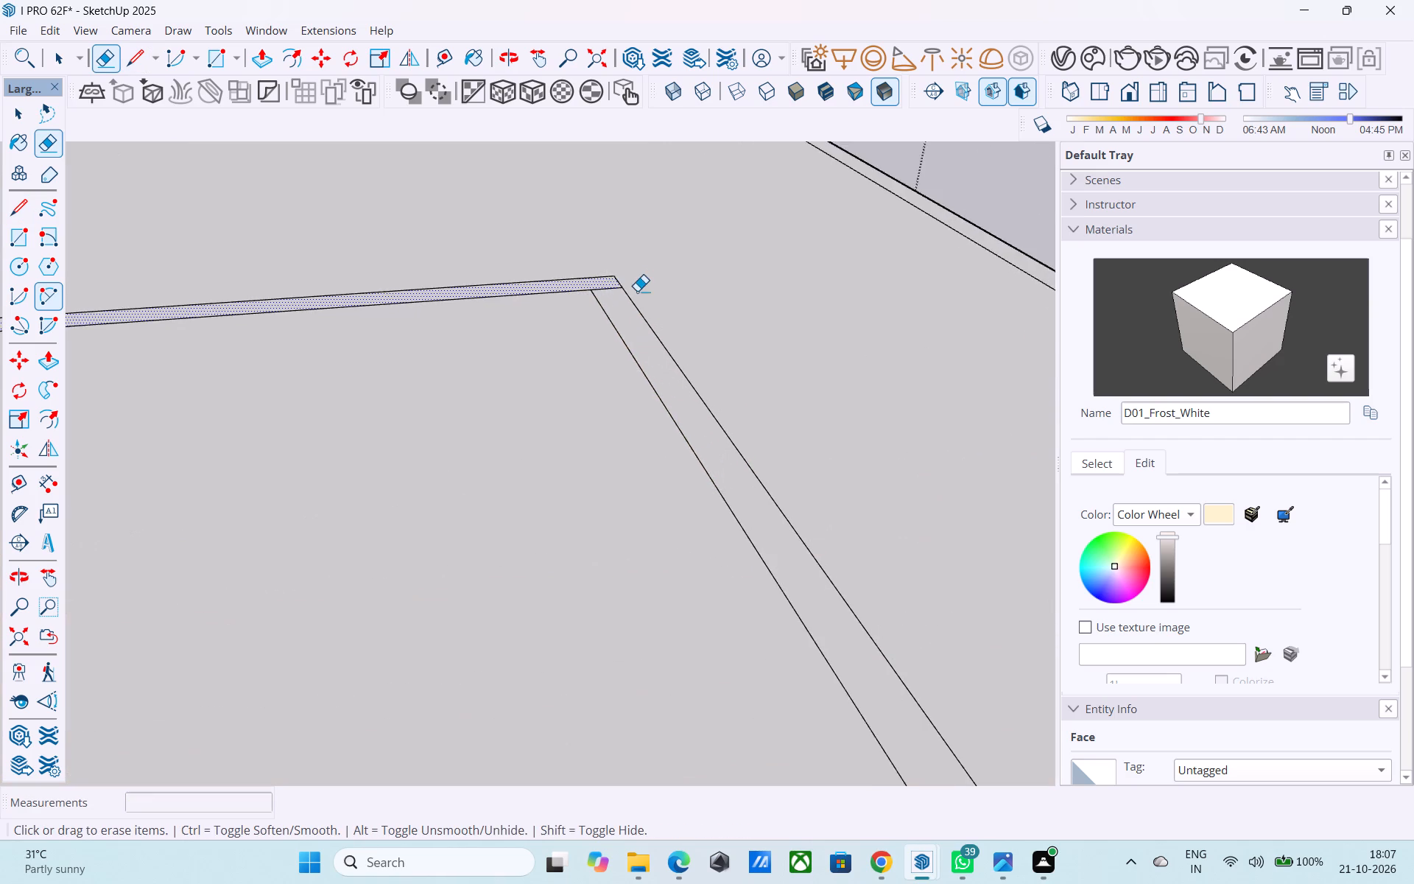
scroll(637, 291, "up", 3)
left_click(607, 287)
scroll(619, 212, "down", 11)
scroll(756, 460, "up", 7)
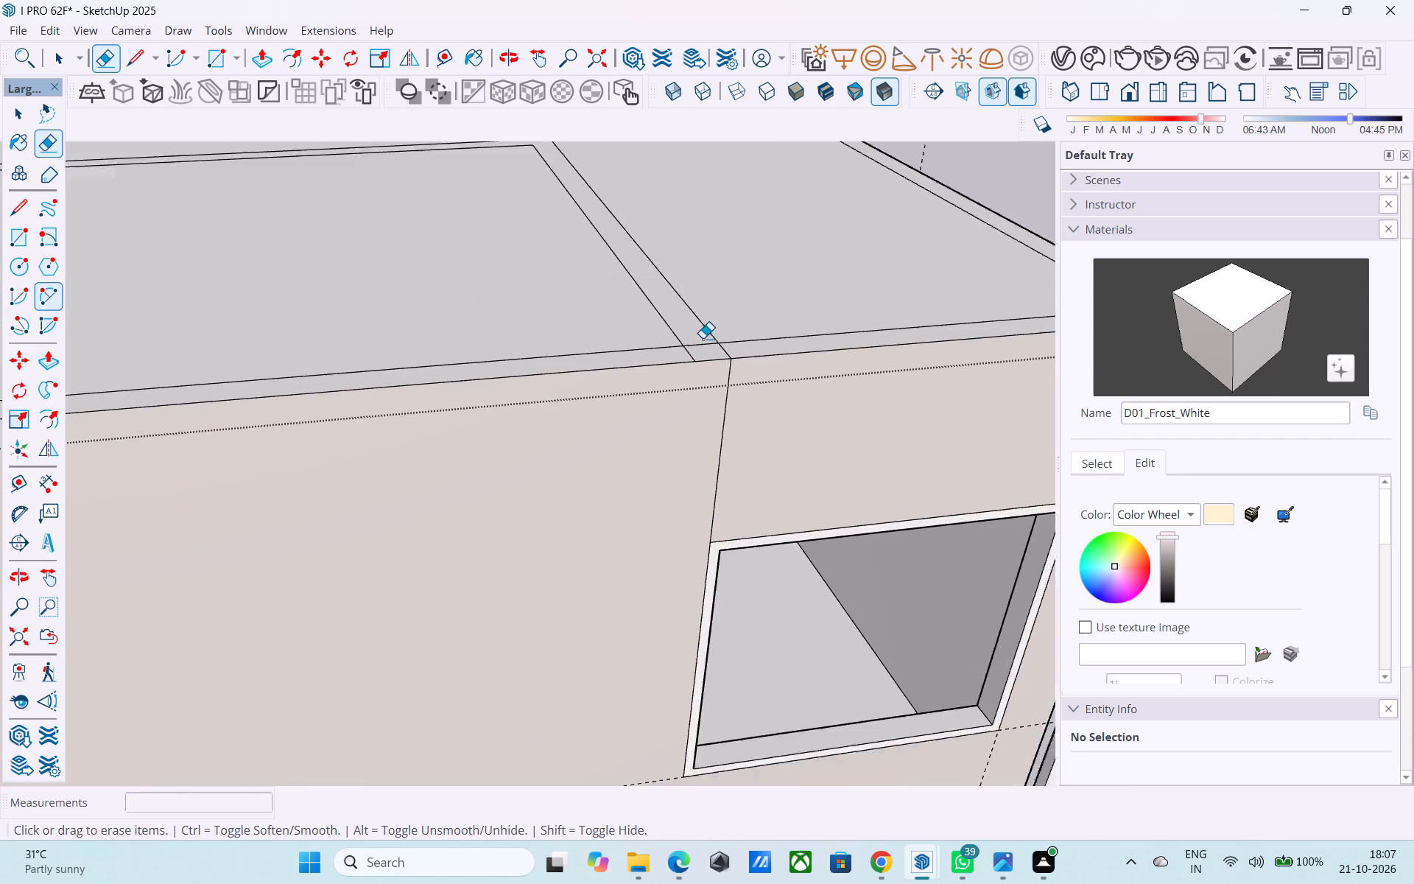
scroll(703, 338, "up", 7)
left_click_drag(690, 343, 690, 355)
left_click_drag(679, 371, 659, 375)
Erase the leftover parapet line segment crossing the border strip near the notch.
scroll(756, 381, "down", 16)
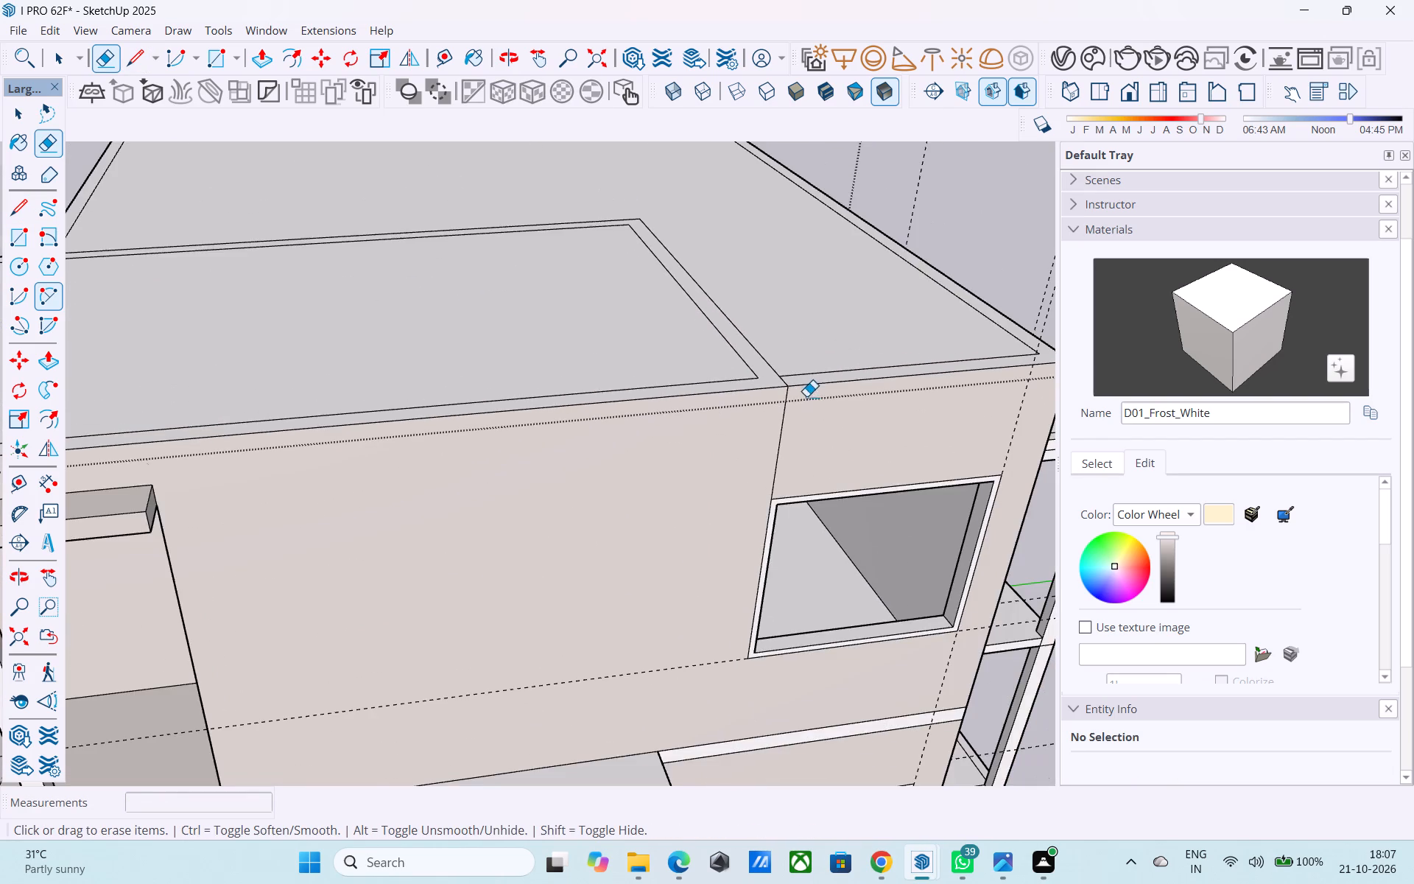
scroll(669, 278, "down", 6)
middle_click_drag(317, 249, 365, 294)
middle_click_drag(327, 359, 290, 463)
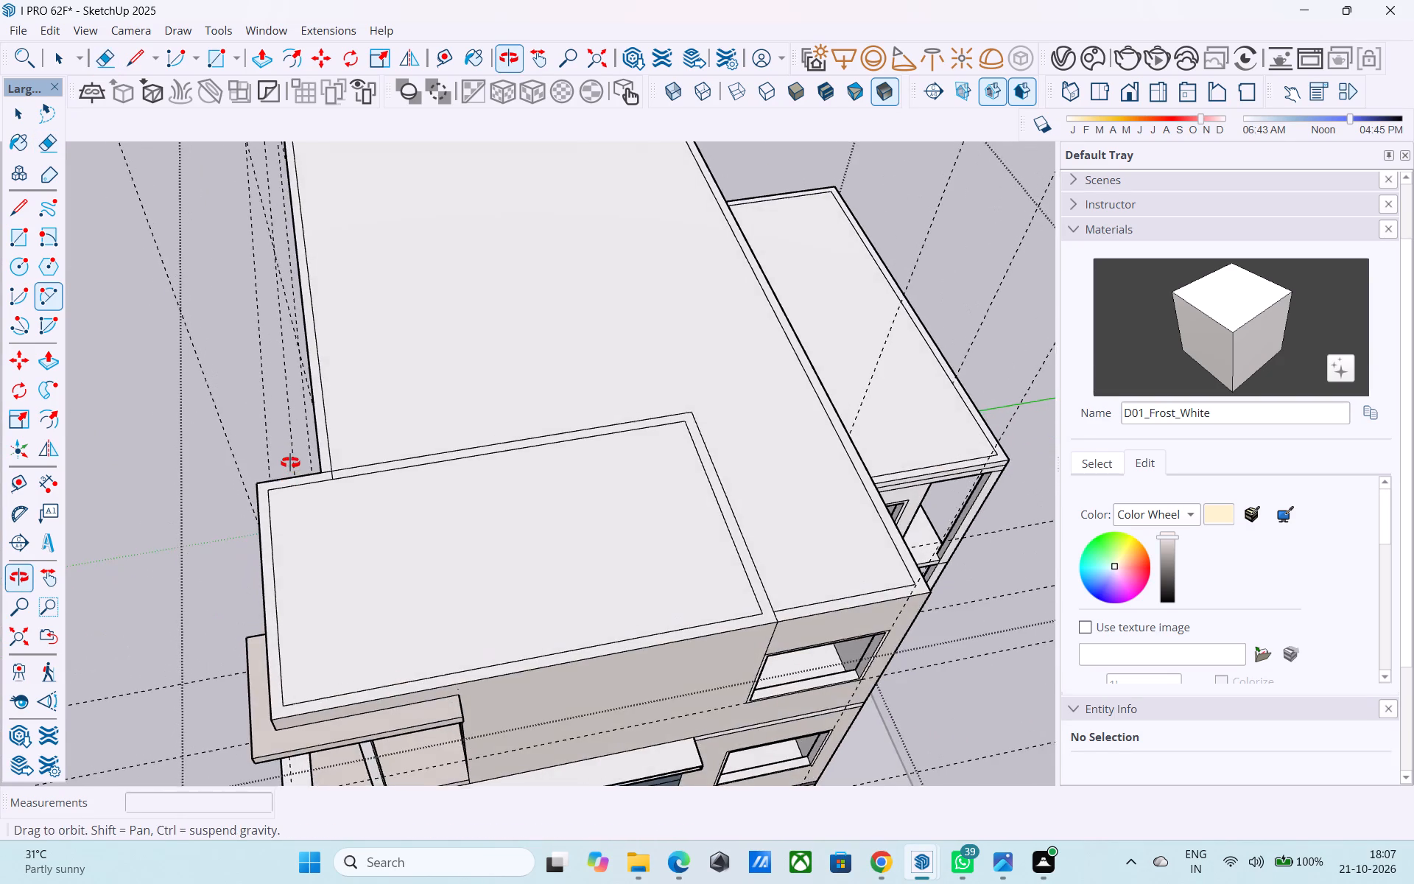
middle_click_drag(290, 463, 292, 465)
scroll(306, 483, "up", 11)
left_click_drag(374, 477, 355, 471)
scroll(337, 419, "down", 7)
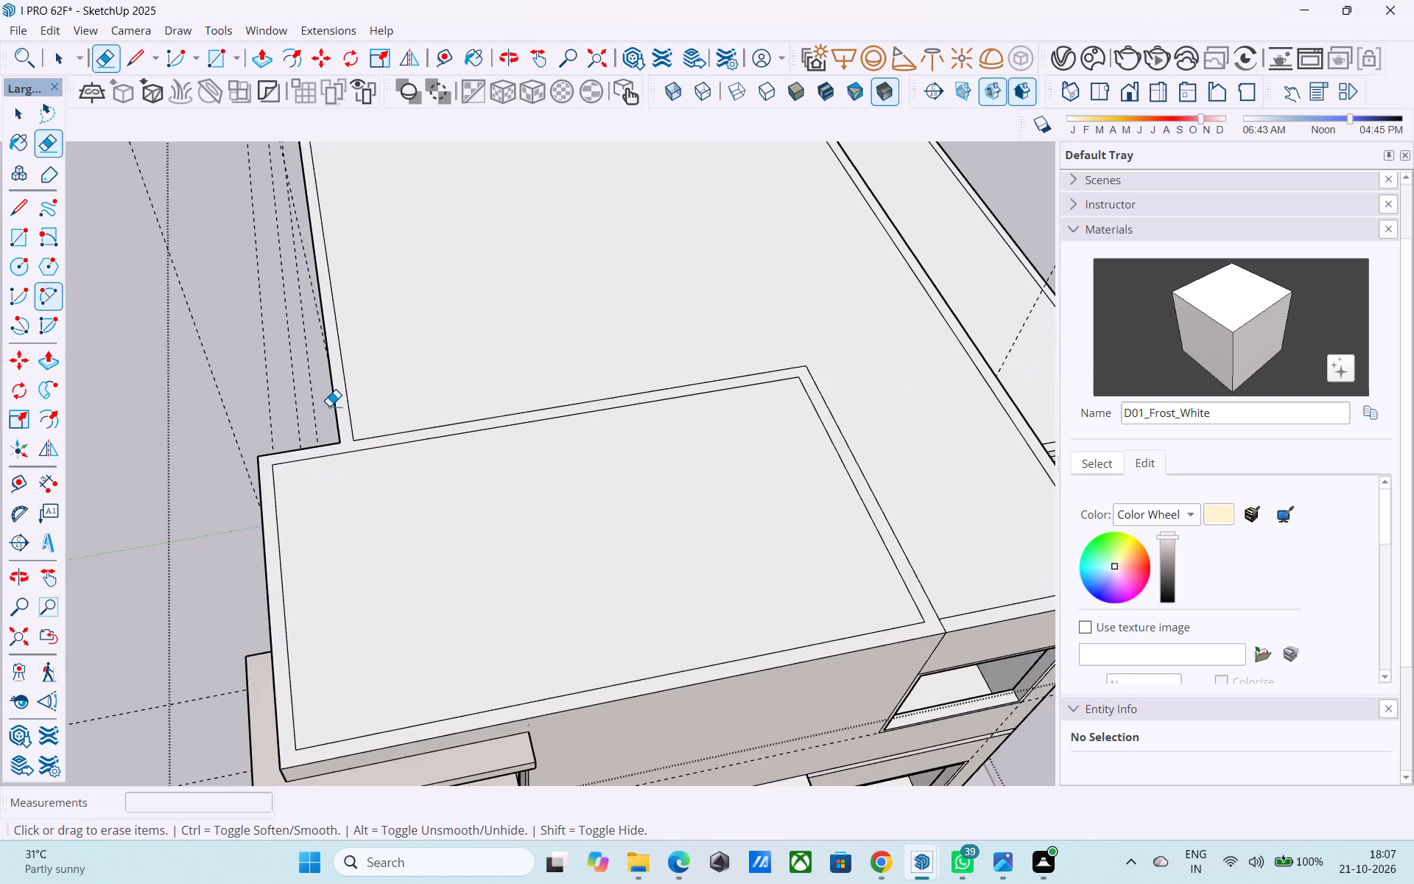
Draw a short line from the notch's outer corner to the rear roof's inner parapet corner to close off the border strip.
scroll(341, 432, "up", 9)
key("l")
scroll(343, 438, "up", 5)
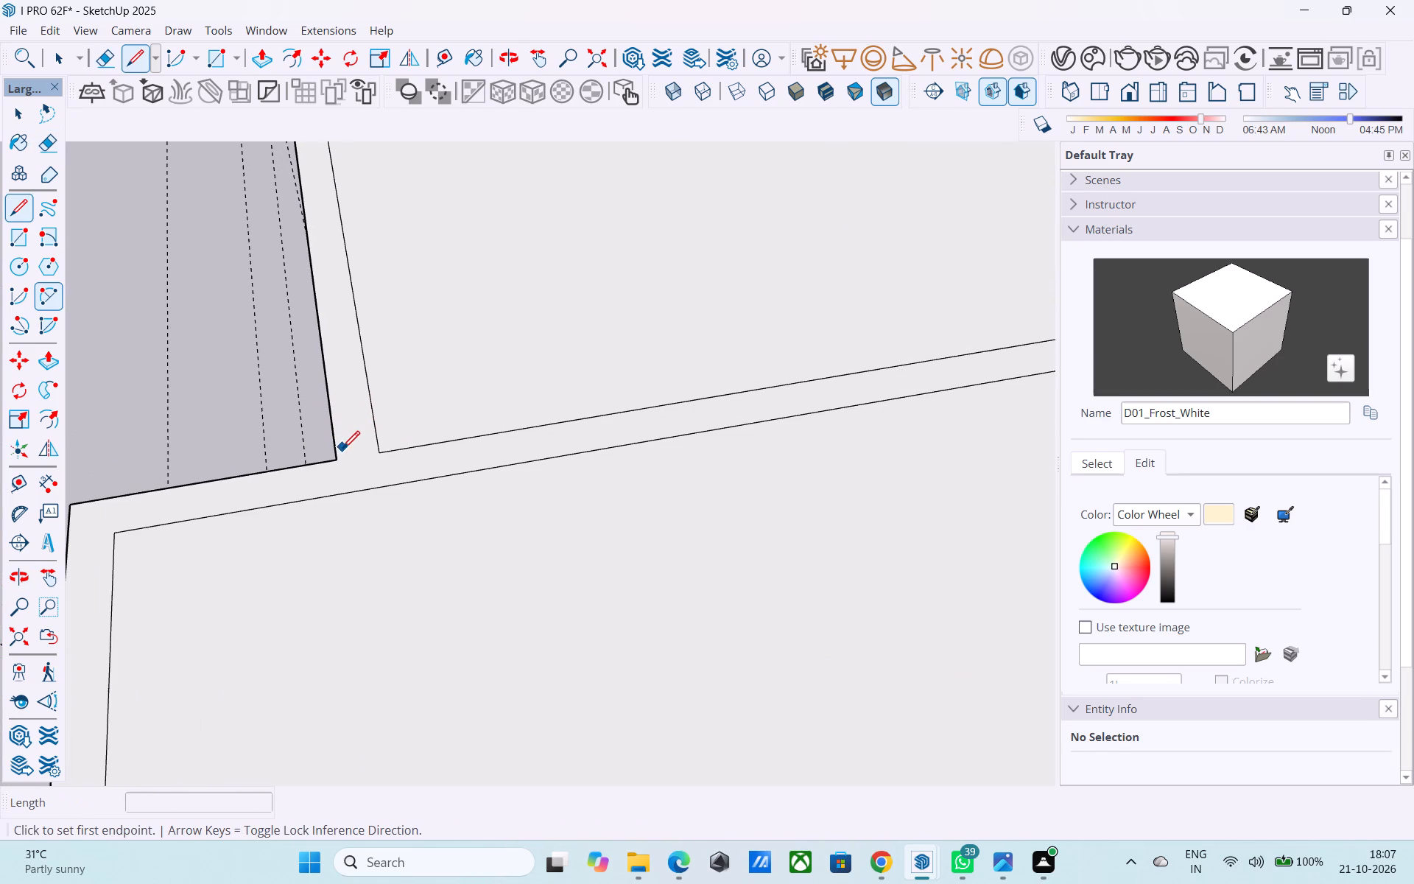
left_click(336, 462)
left_click(376, 458)
Push/Pull the border strip around the front roof section up 4' as a raised parapet wall.
scroll(355, 373, "down", 13)
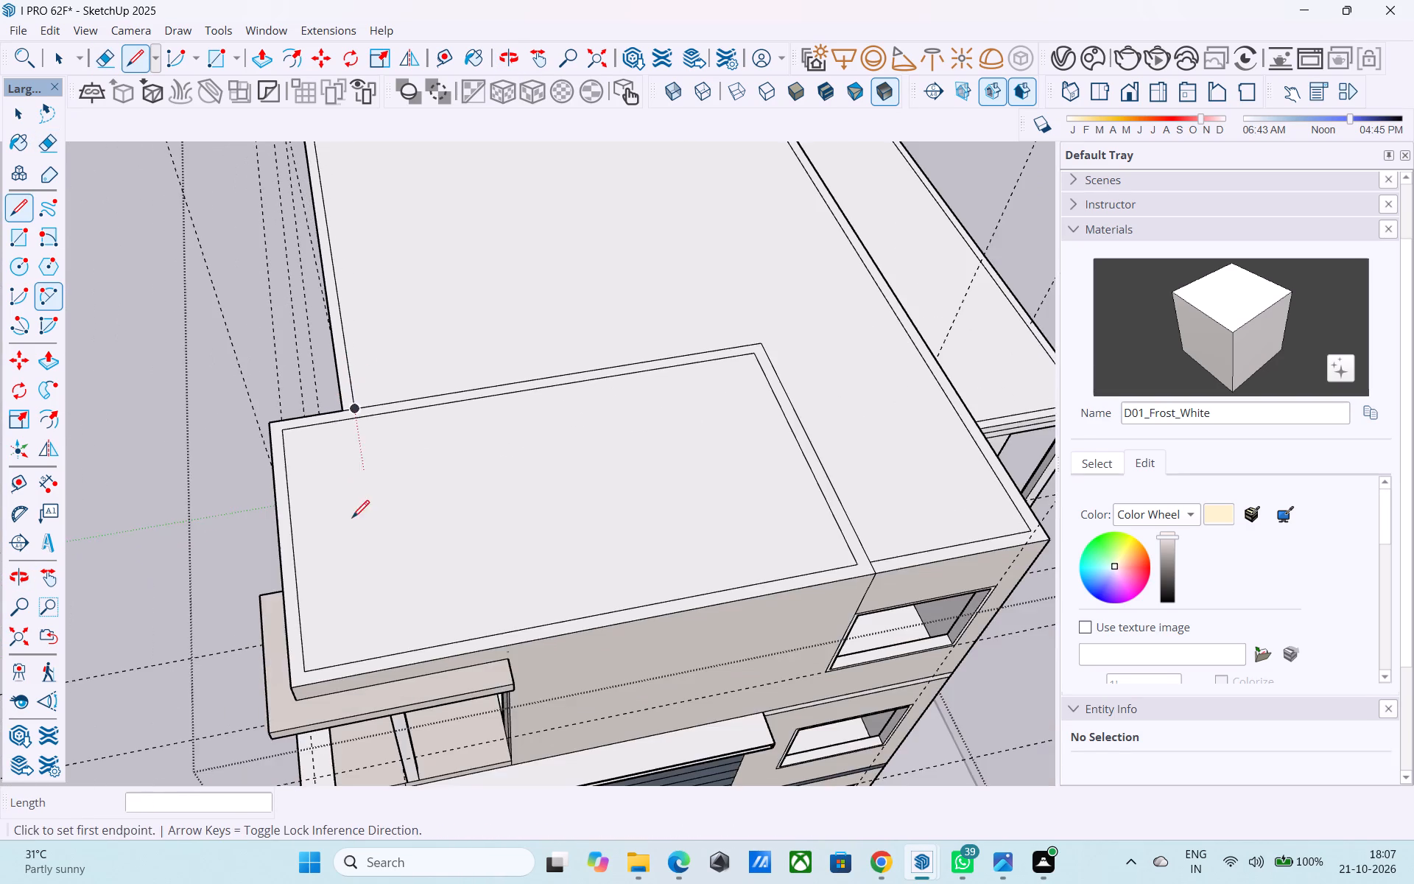
middle_click_drag(324, 499, 312, 491)
key("space")
left_click(278, 550)
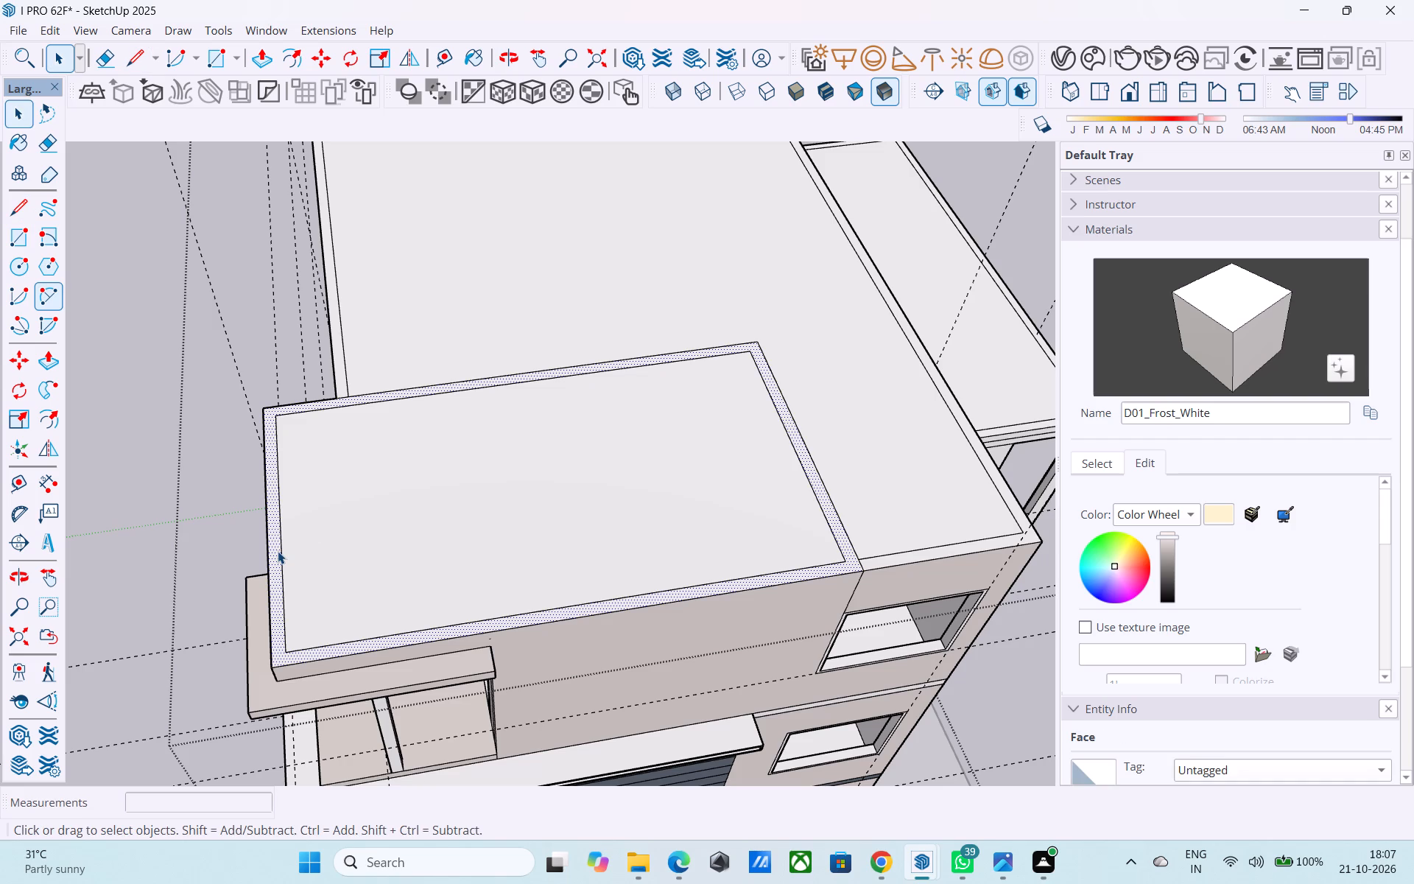
key("p")
left_click(281, 551)
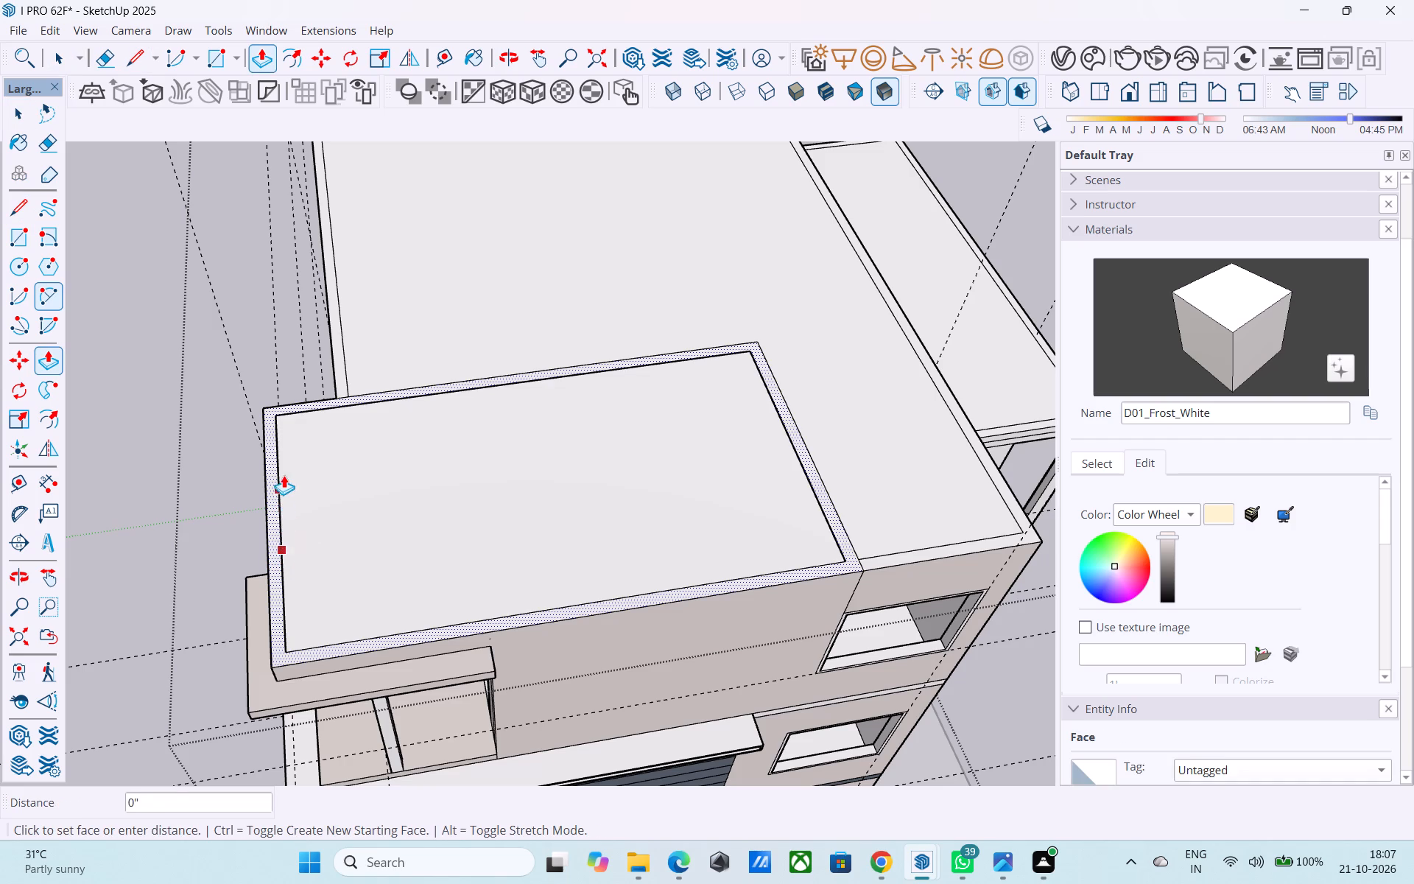
middle_click_drag(284, 472, 359, 308)
scroll(356, 321, "down", 6)
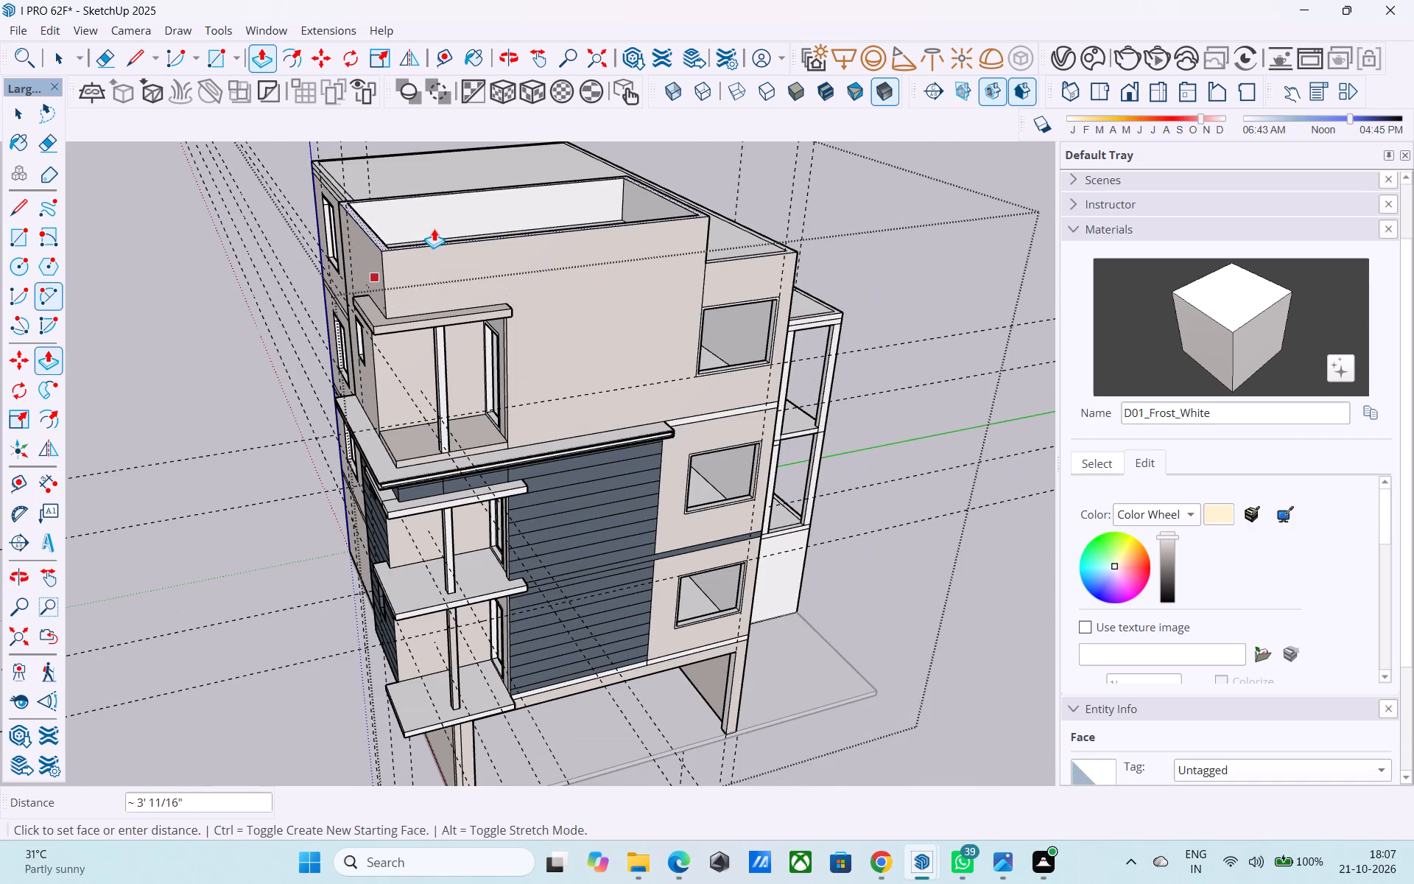
type("4'")
key("Return")
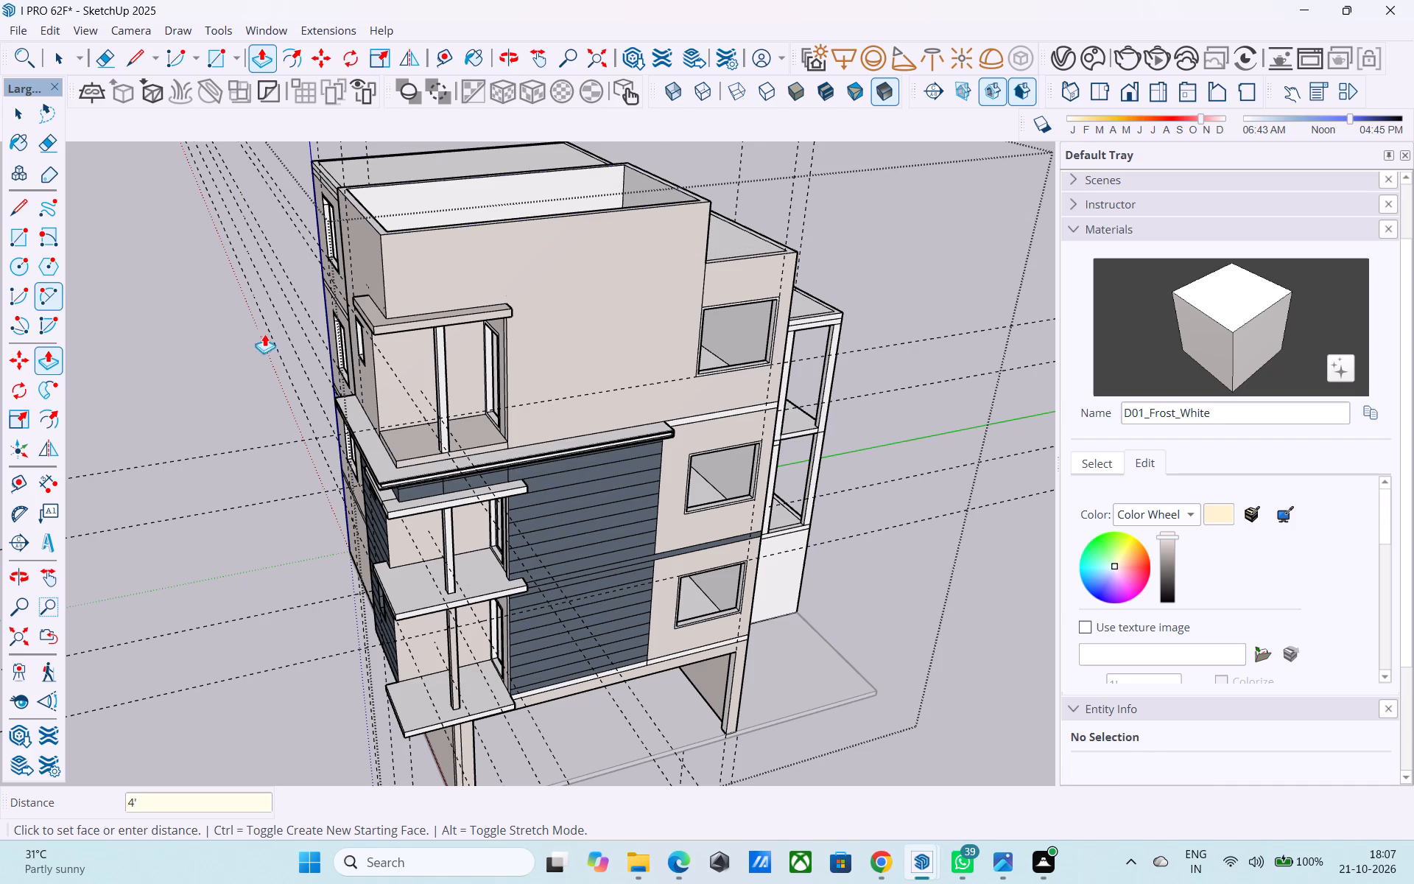
Inspect the raised front parapet and the building's overall massing from below, from eye level and from above.
scroll(264, 335, "down", 6)
middle_click_drag(256, 371, 405, 211)
scroll(369, 466, "down", 5)
scroll(475, 225, "up", 6)
middle_click_drag(468, 235, 499, 217)
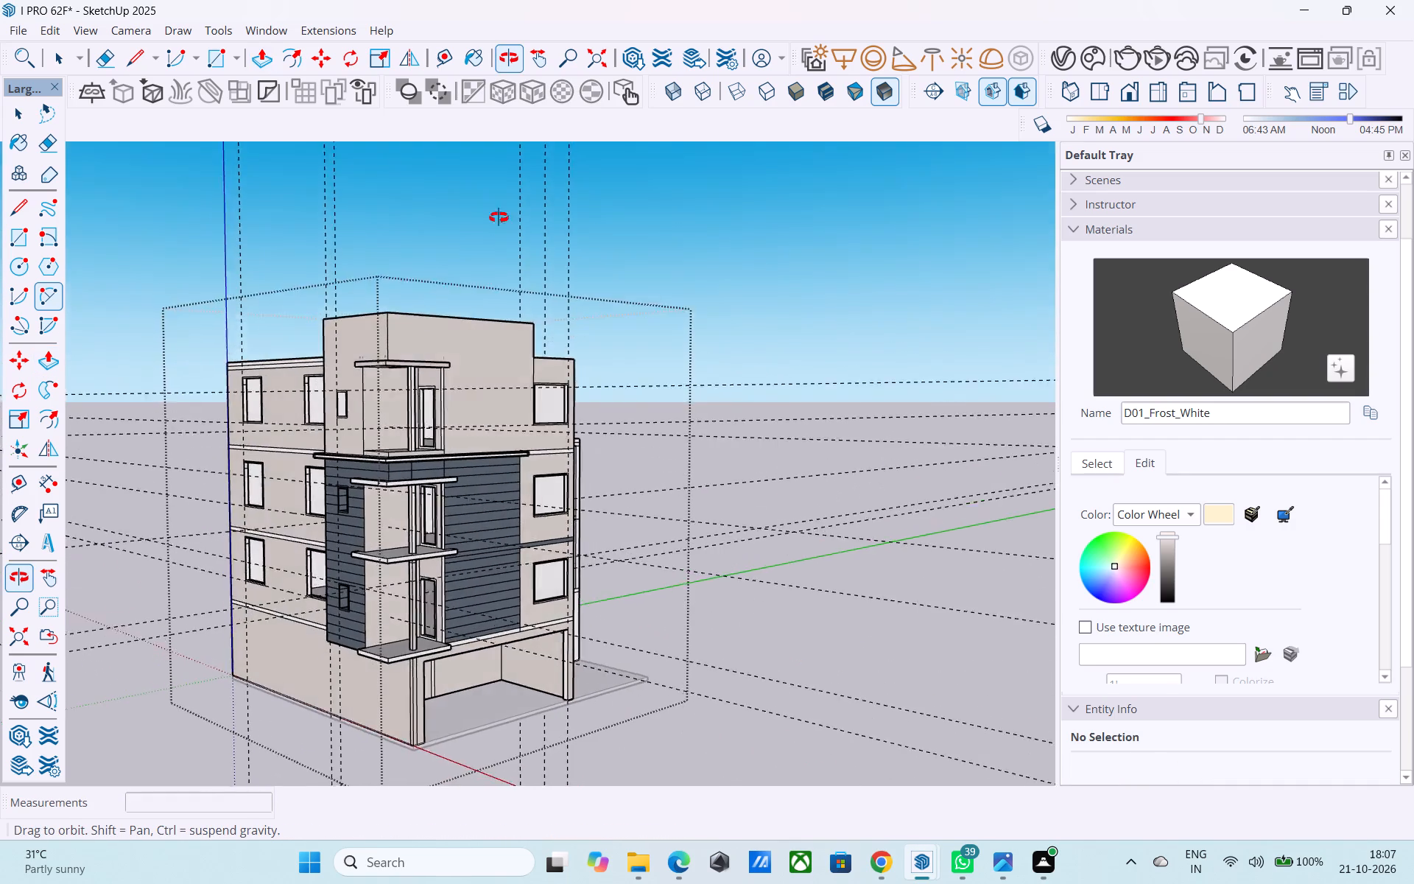
middle_click_drag(499, 217, 561, 52)
scroll(490, 141, "up", 6)
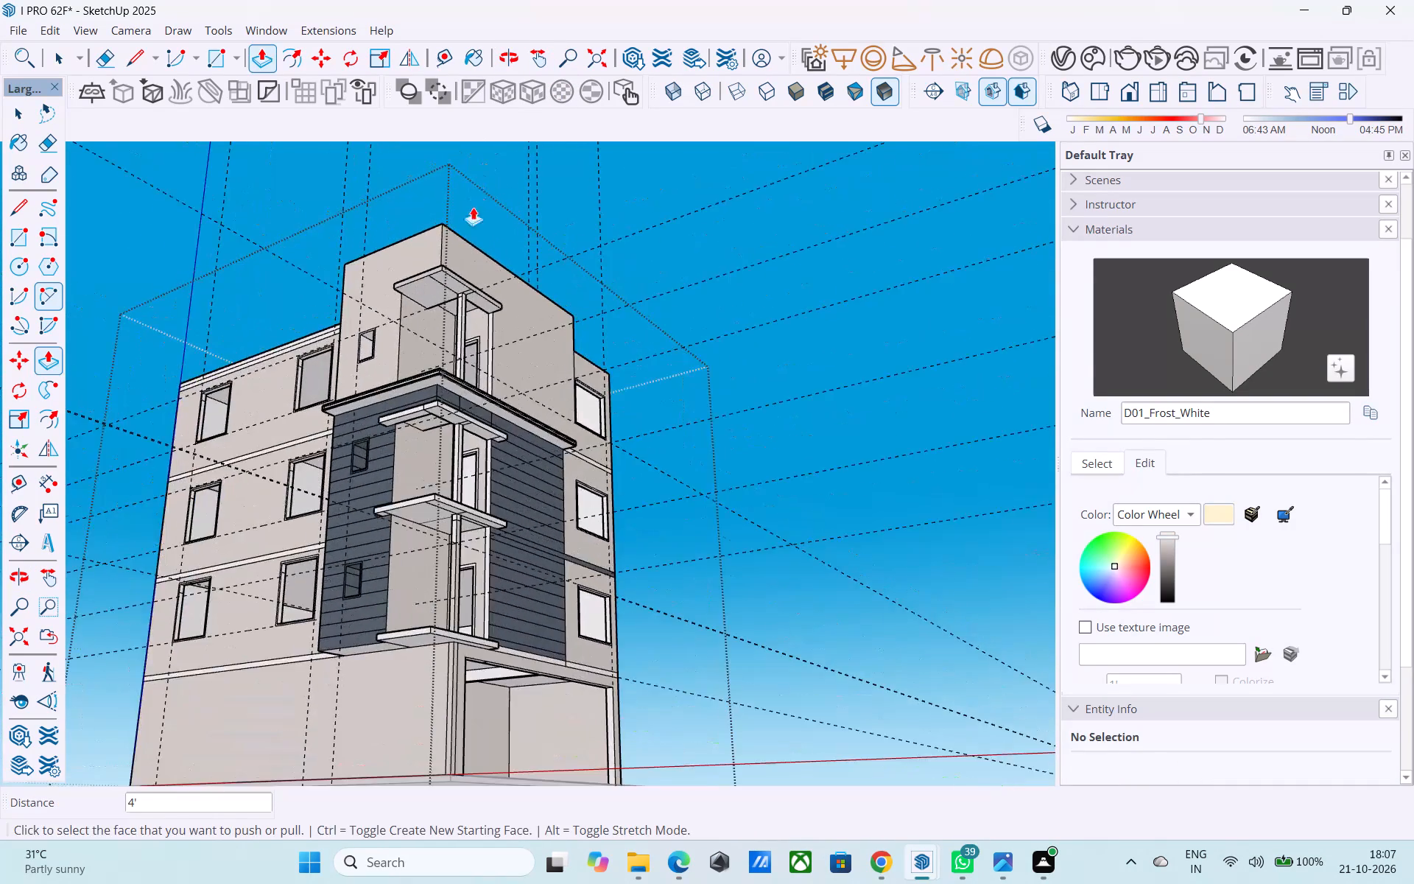
scroll(473, 207, "up", 9)
middle_click_drag(460, 225, 439, 379)
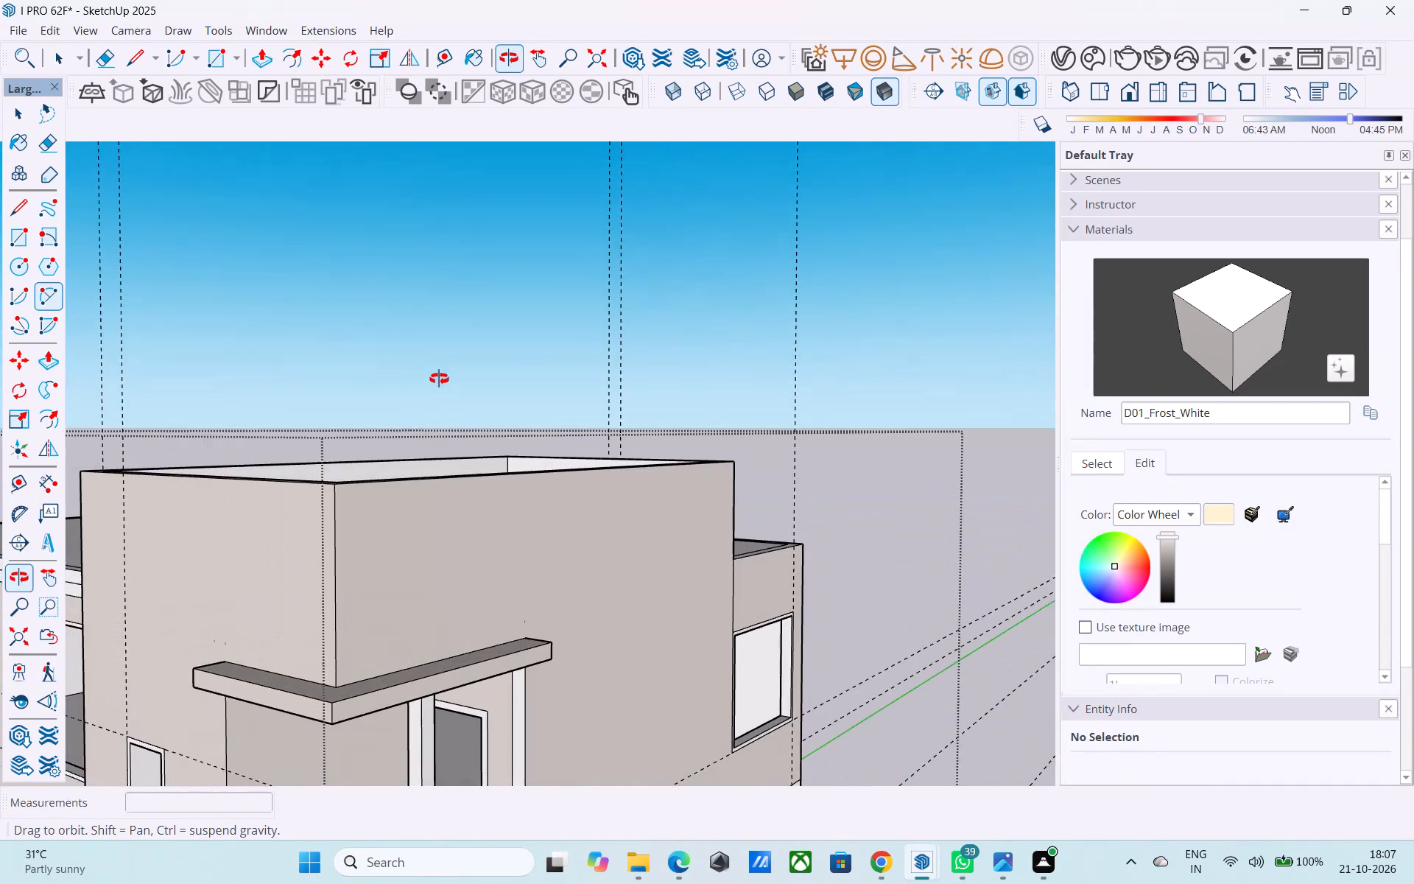
middle_click_drag(439, 379, 444, 474)
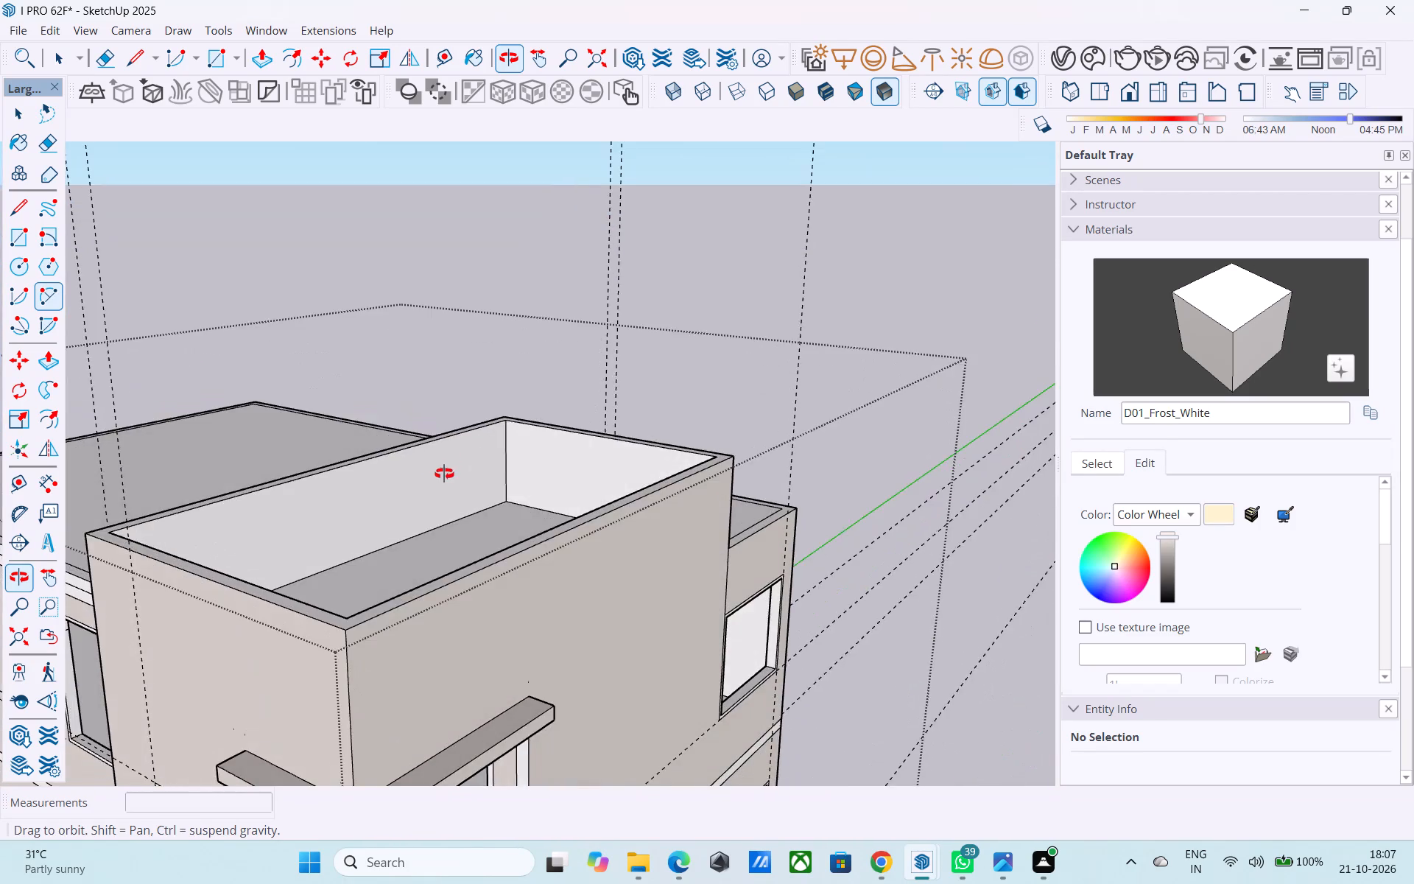
middle_click_drag(444, 474, 440, 471)
scroll(453, 394, "down", 6)
scroll(429, 555, "up", 6)
scroll(429, 550, "down", 5)
middle_click_drag(432, 547, 468, 519)
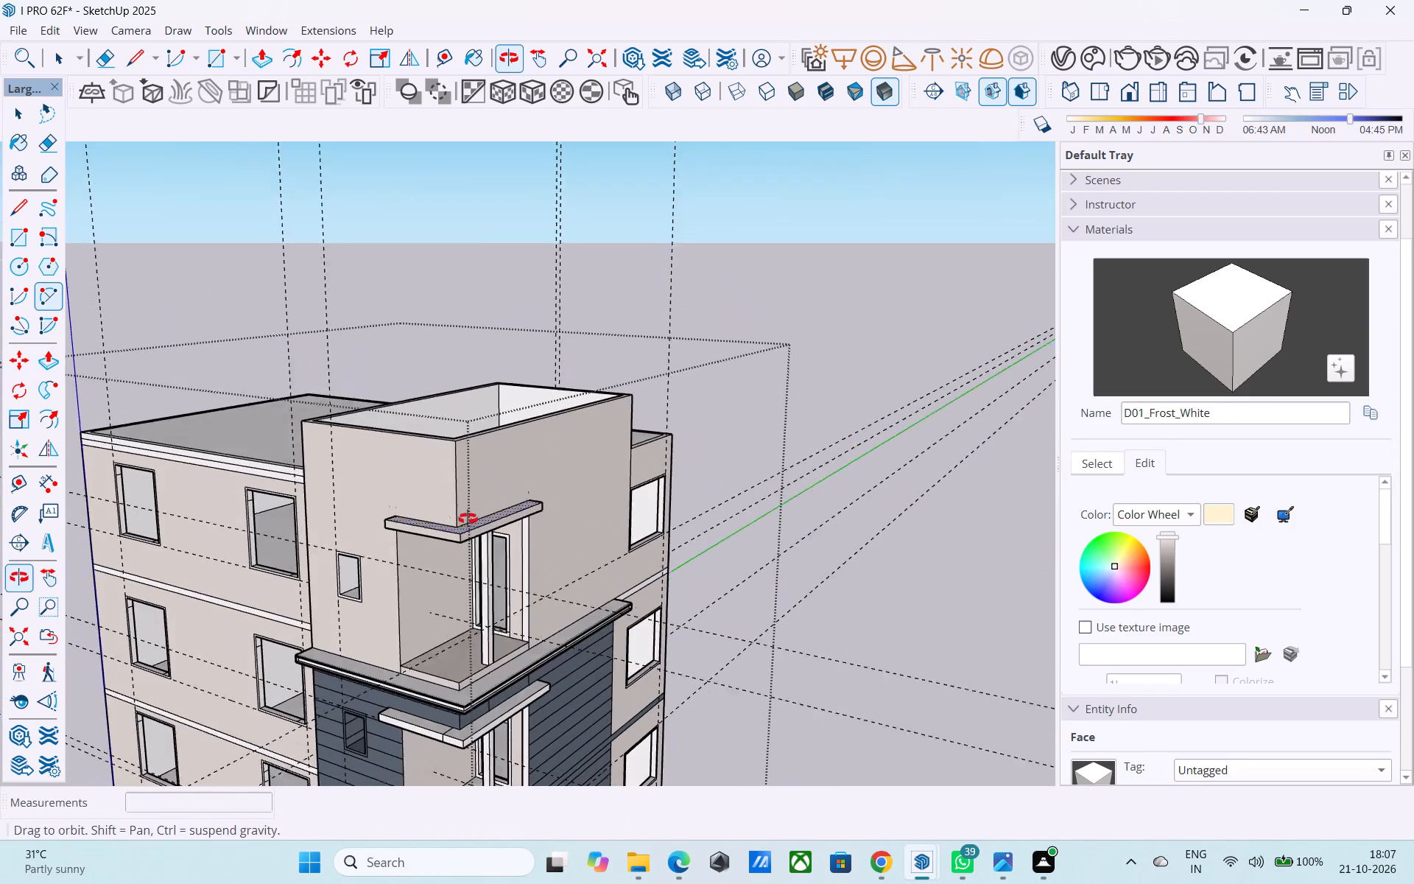
Inspect the building's front corner, its stacked balconies and the dark cladding from above, eye level and below.
middle_click_drag(468, 519, 468, 516)
middle_click_drag(468, 516, 471, 530)
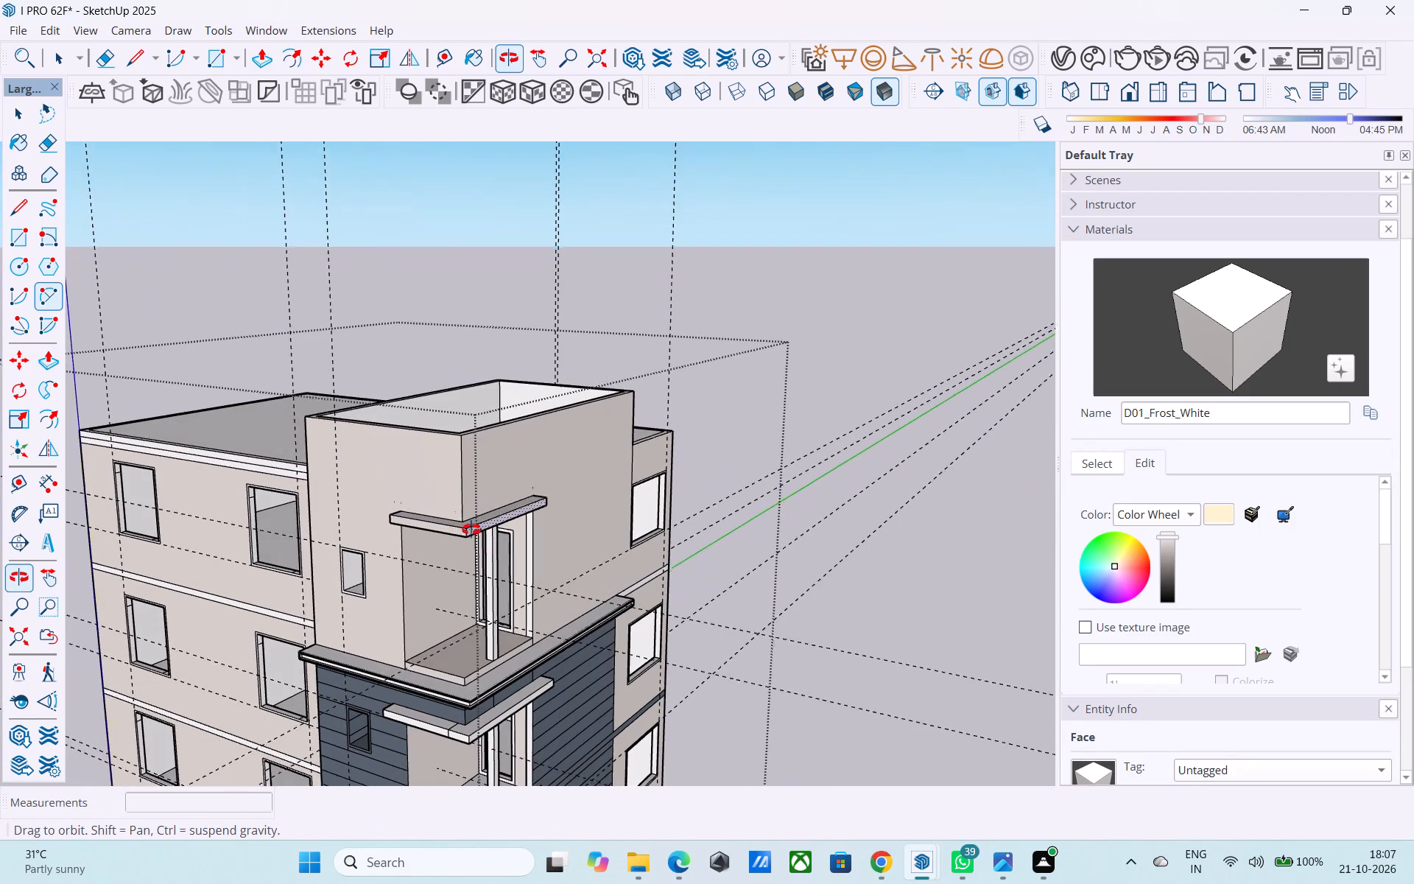
middle_click_drag(471, 530, 448, 532)
scroll(450, 537, "up", 6)
scroll(449, 524, "down", 6)
middle_click_drag(426, 547, 411, 472)
scroll(415, 472, "down", 9)
middle_click_drag(419, 477, 331, 429)
scroll(341, 441, "up", 6)
scroll(355, 449, "down", 5)
middle_click_drag(355, 449, 347, 421)
scroll(370, 472, "up", 2)
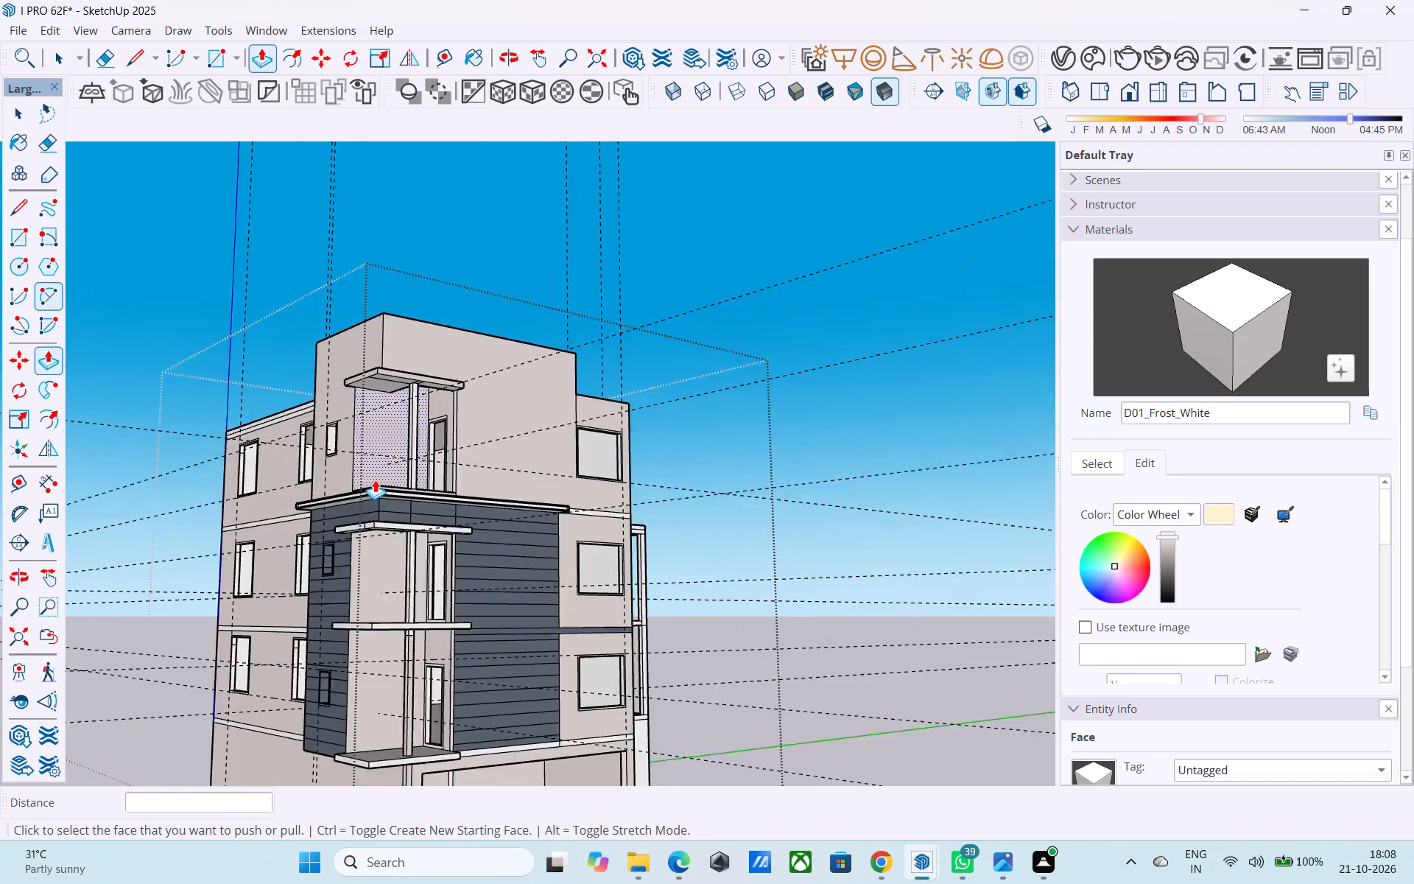
scroll(375, 480, "up", 6)
middle_click_drag(395, 513, 401, 323)
scroll(408, 341, "up", 4)
middle_click_drag(411, 347, 419, 331, "shift")
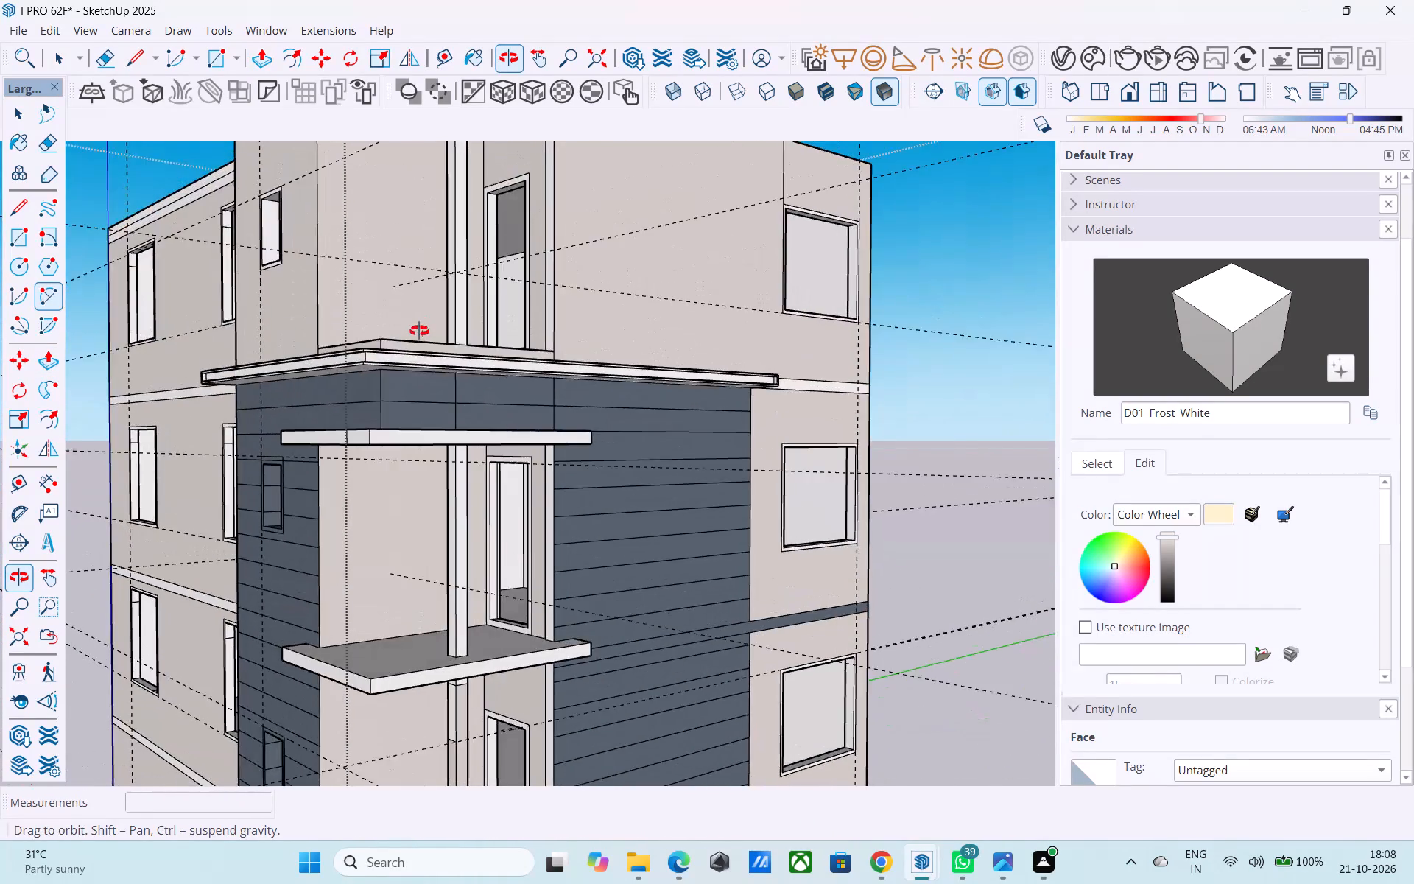
middle_click_drag(419, 331, 423, 351, "shift")
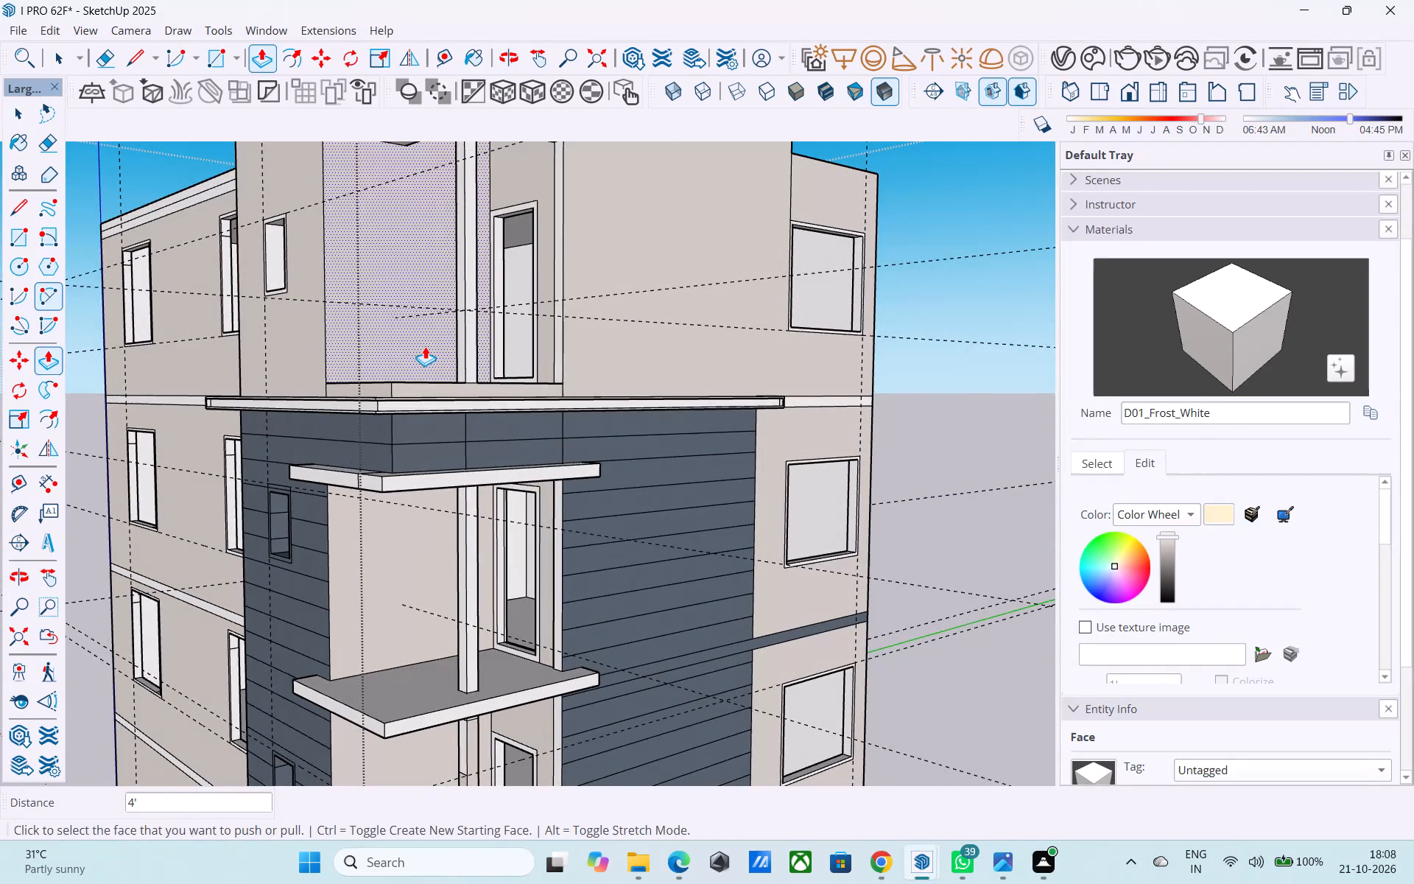
middle_click_drag(421, 391, 429, 265)
scroll(423, 373, "down", 5)
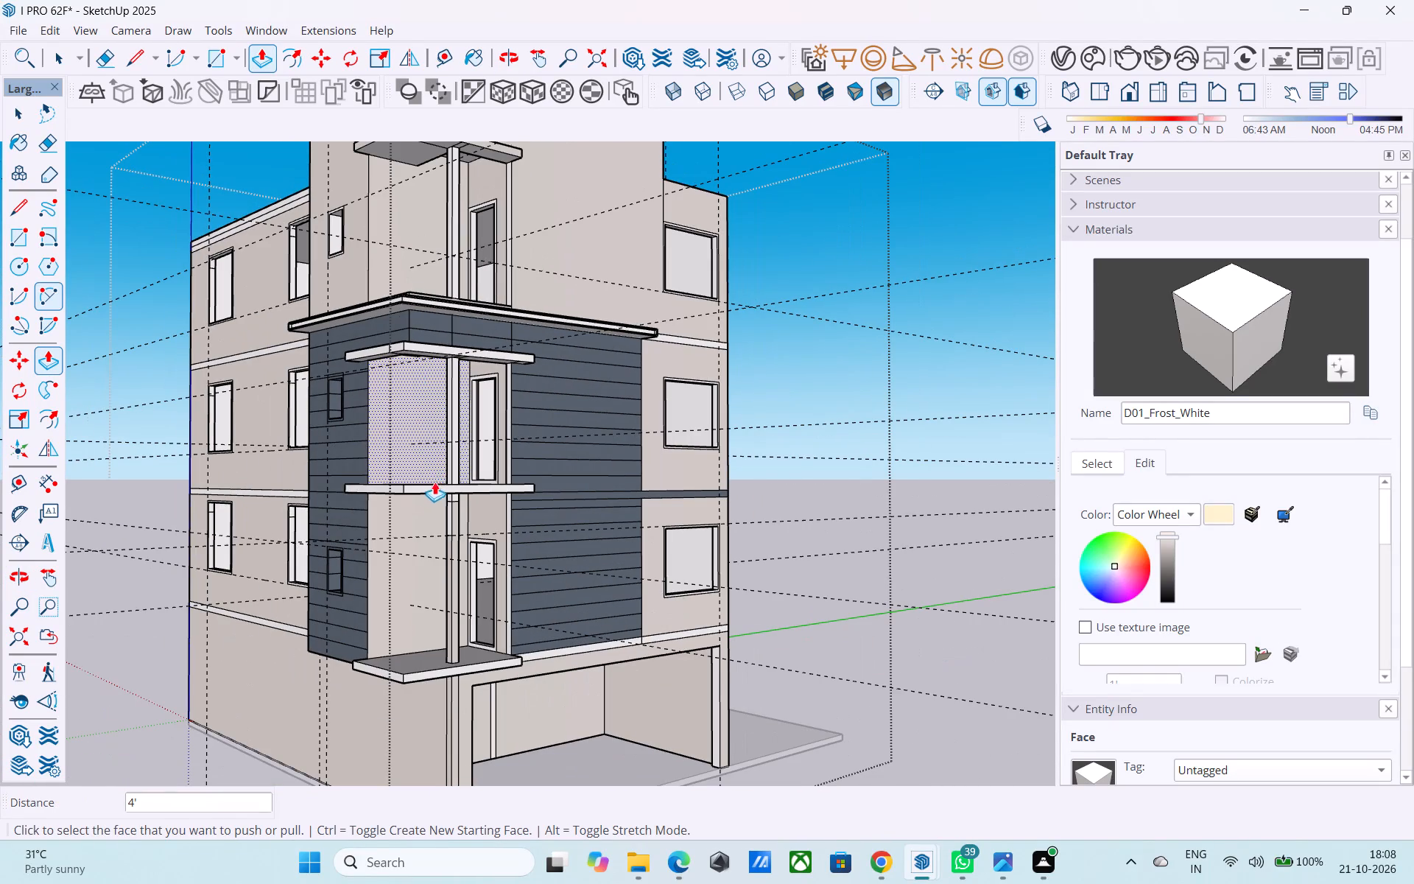
middle_click_drag(427, 492, 407, 444)
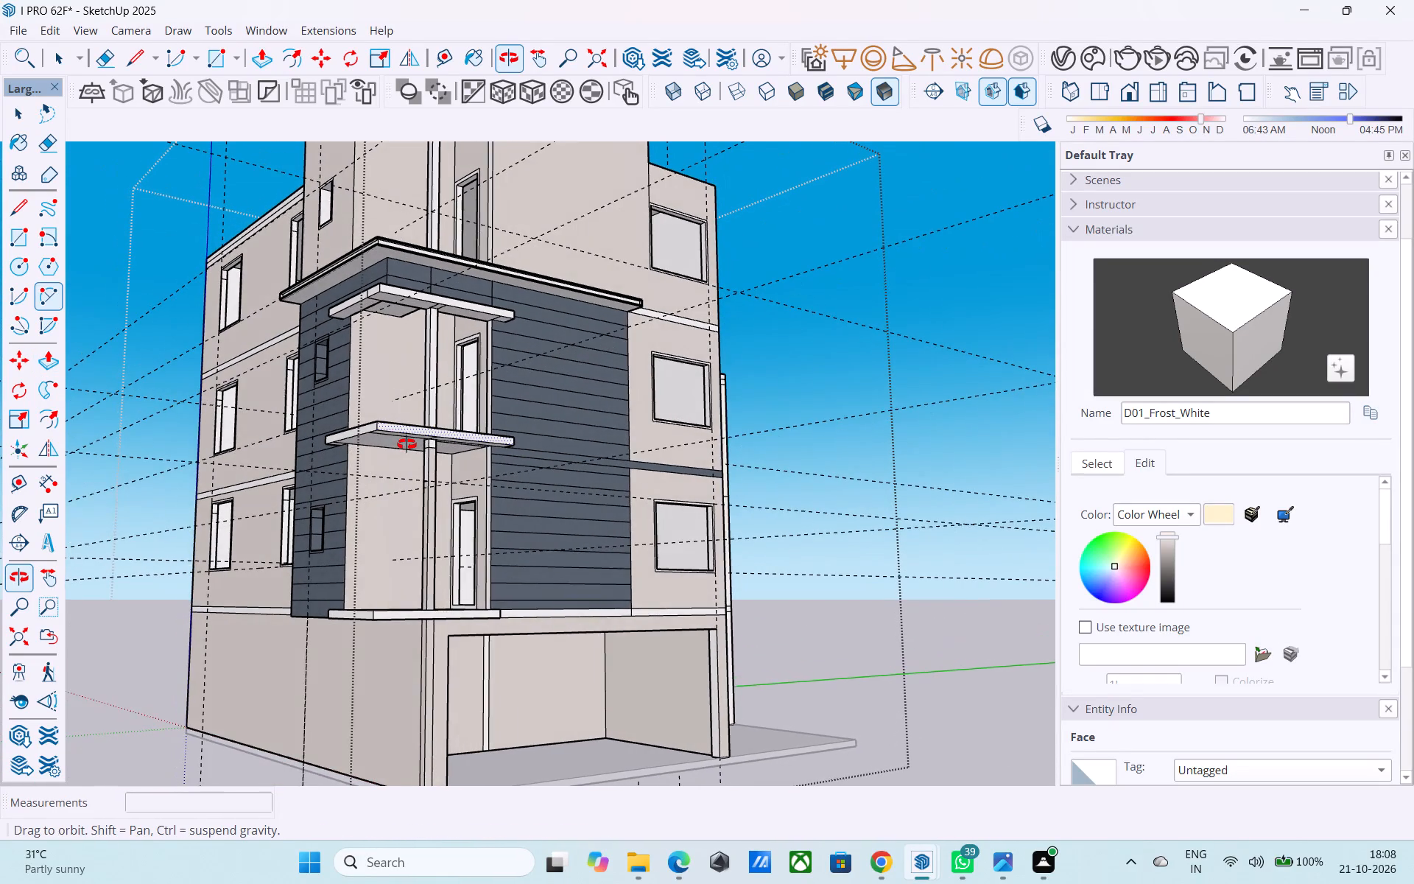
middle_click_drag(407, 444, 406, 443)
Measure the clear height of the lowest corner balcony from its inner floor corner to its ceiling.
key("l")
scroll(408, 474, "up", 5)
middle_click_drag(409, 478, 480, 544)
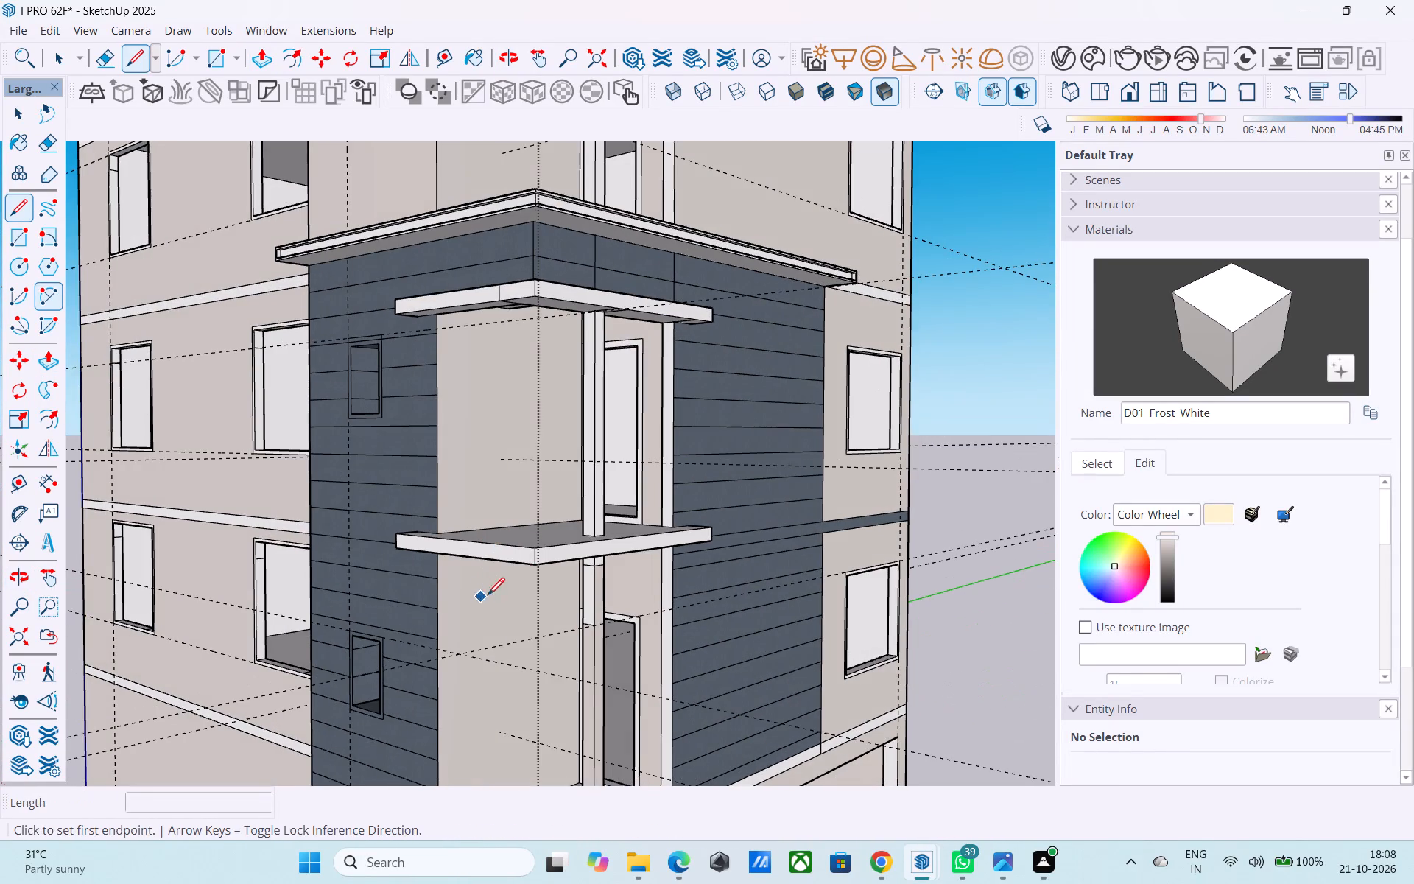
scroll(577, 536, "up", 1)
middle_click_drag(569, 549, 575, 315, "shift")
scroll(569, 549, "down", 1, "shift")
scroll(583, 336, "up", 3)
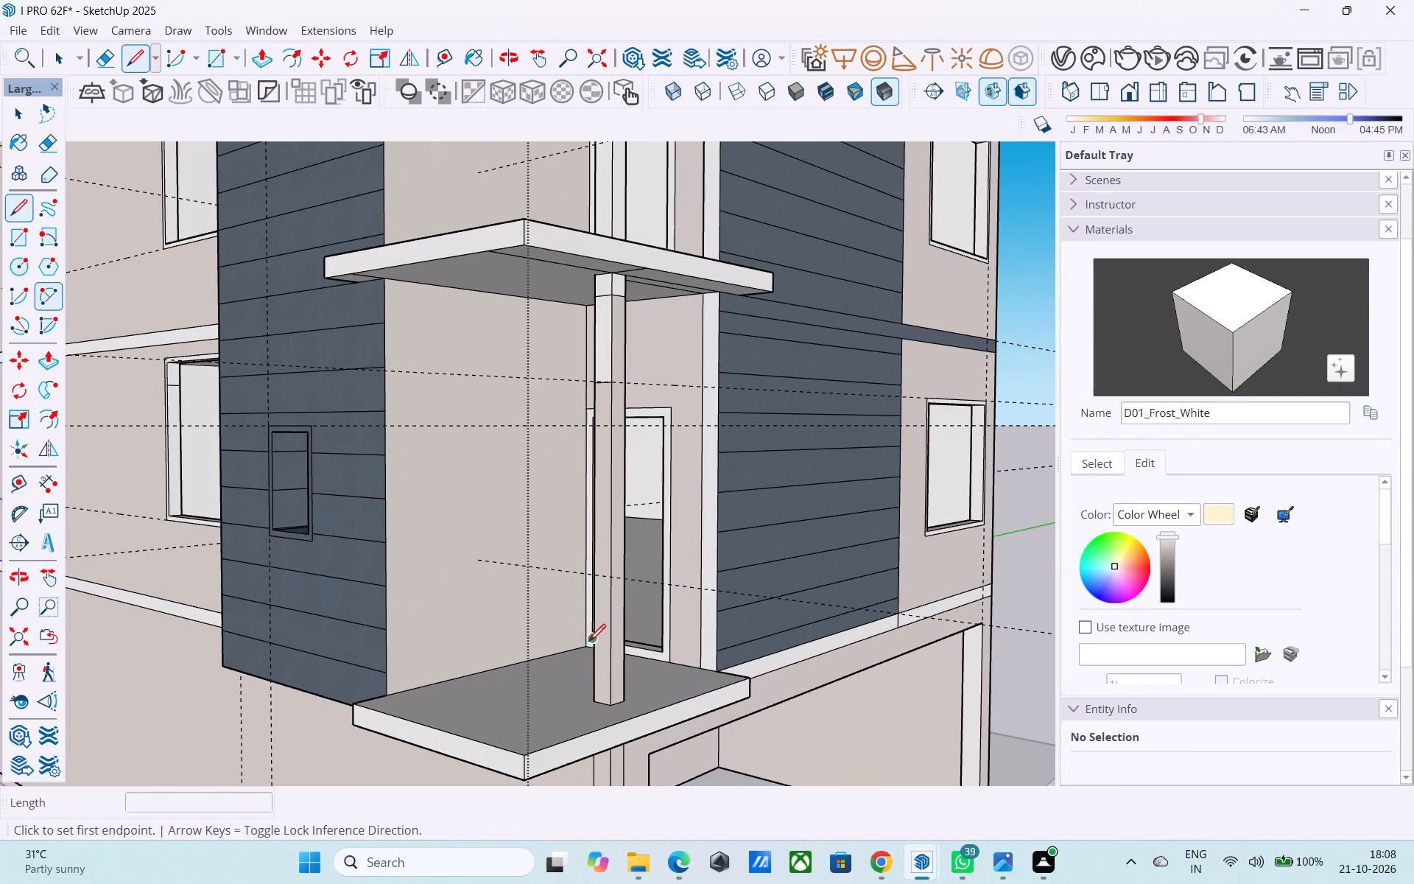
left_click(588, 643)
middle_click_drag(563, 636, 543, 626)
key("l")
scroll(540, 654, "up", 2)
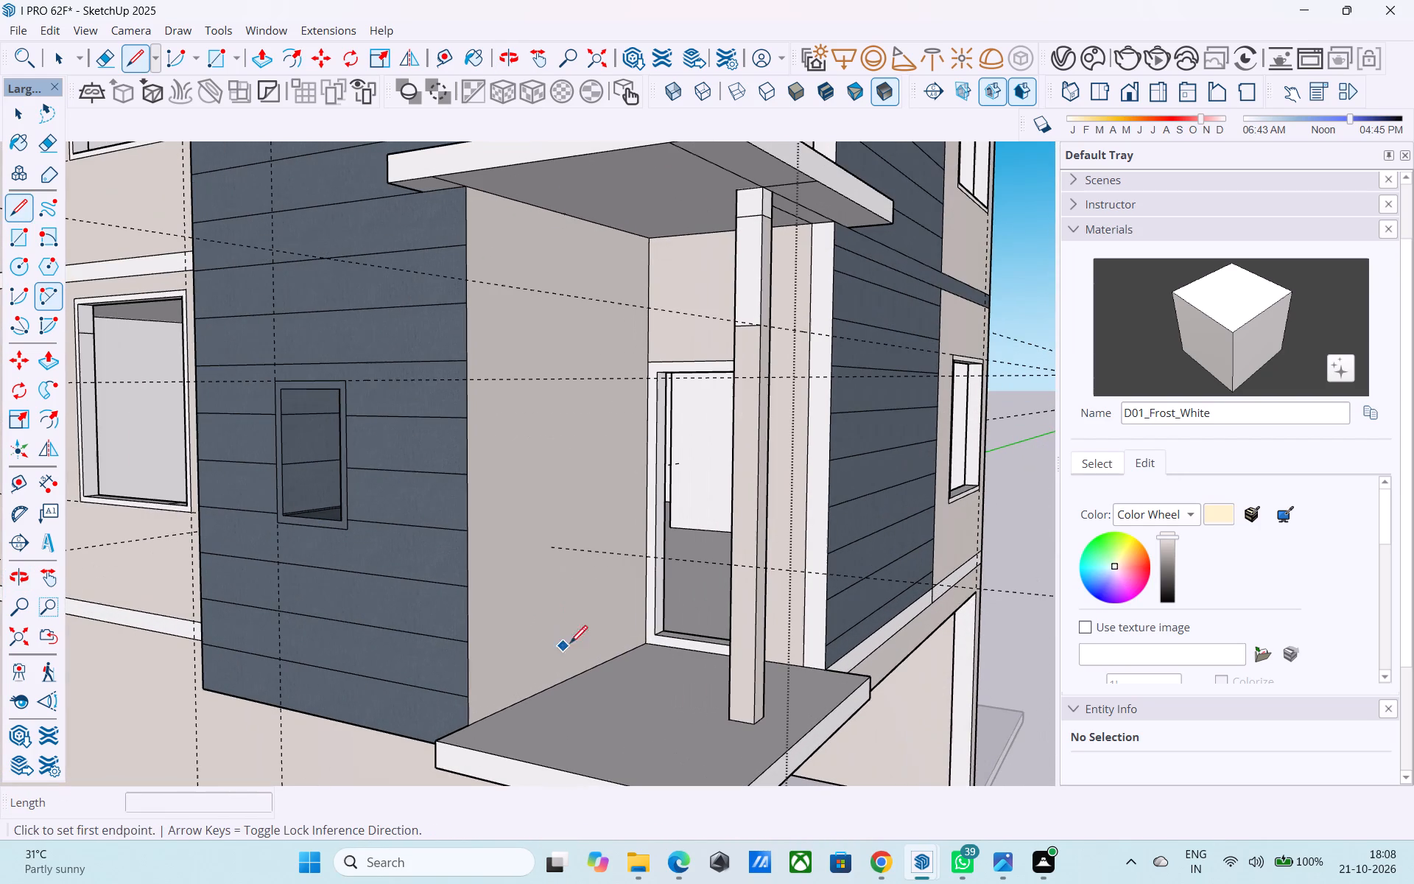
left_click(649, 636)
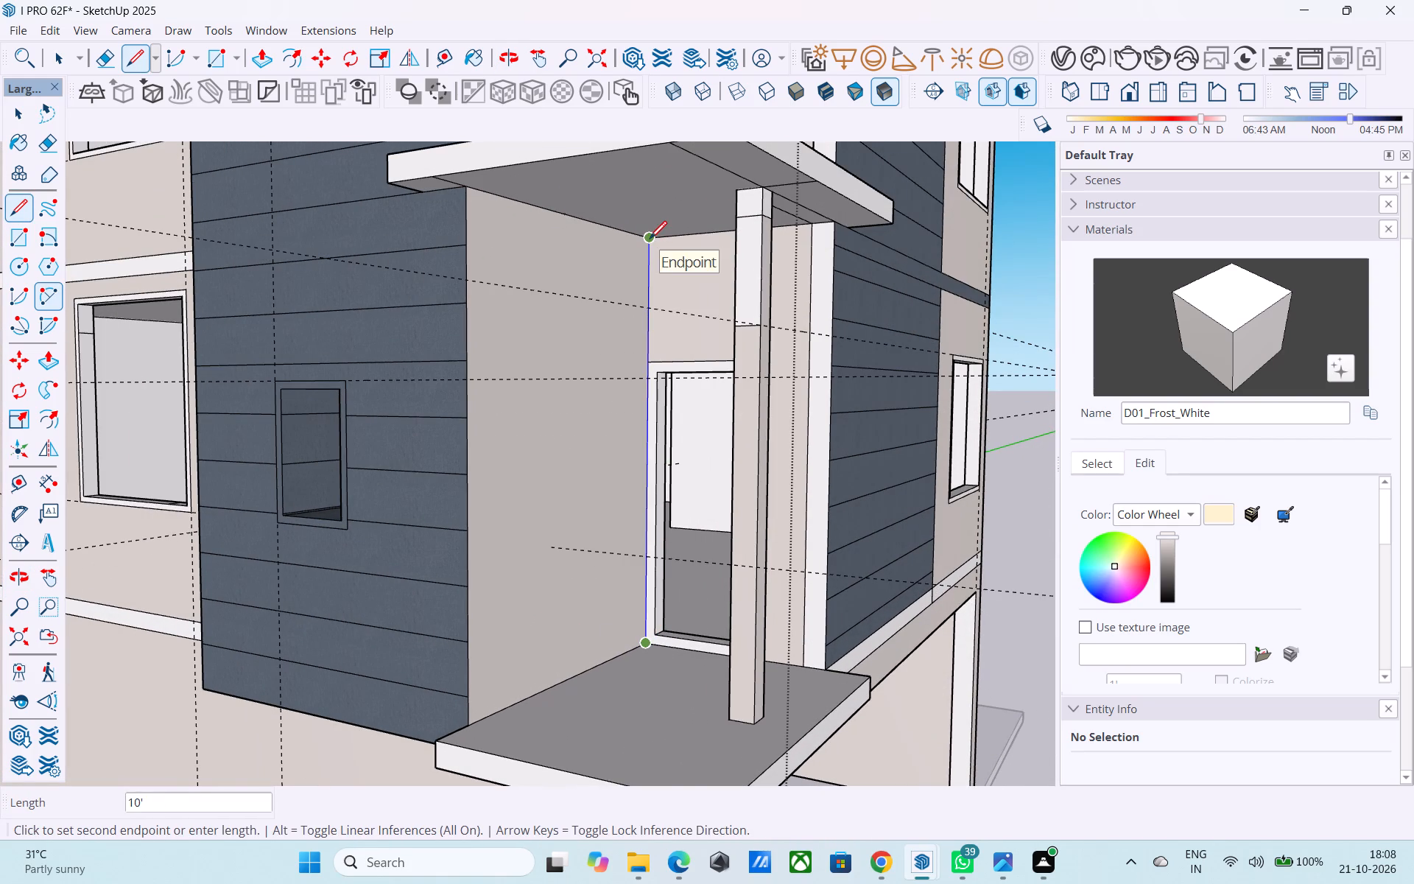
key("space")
Erase the dividing edge on the slab over the upper clad balcony and Push/Pull that slab face back flush with the cladding.
scroll(638, 244, "down", 16)
scroll(457, 421, "down", 3)
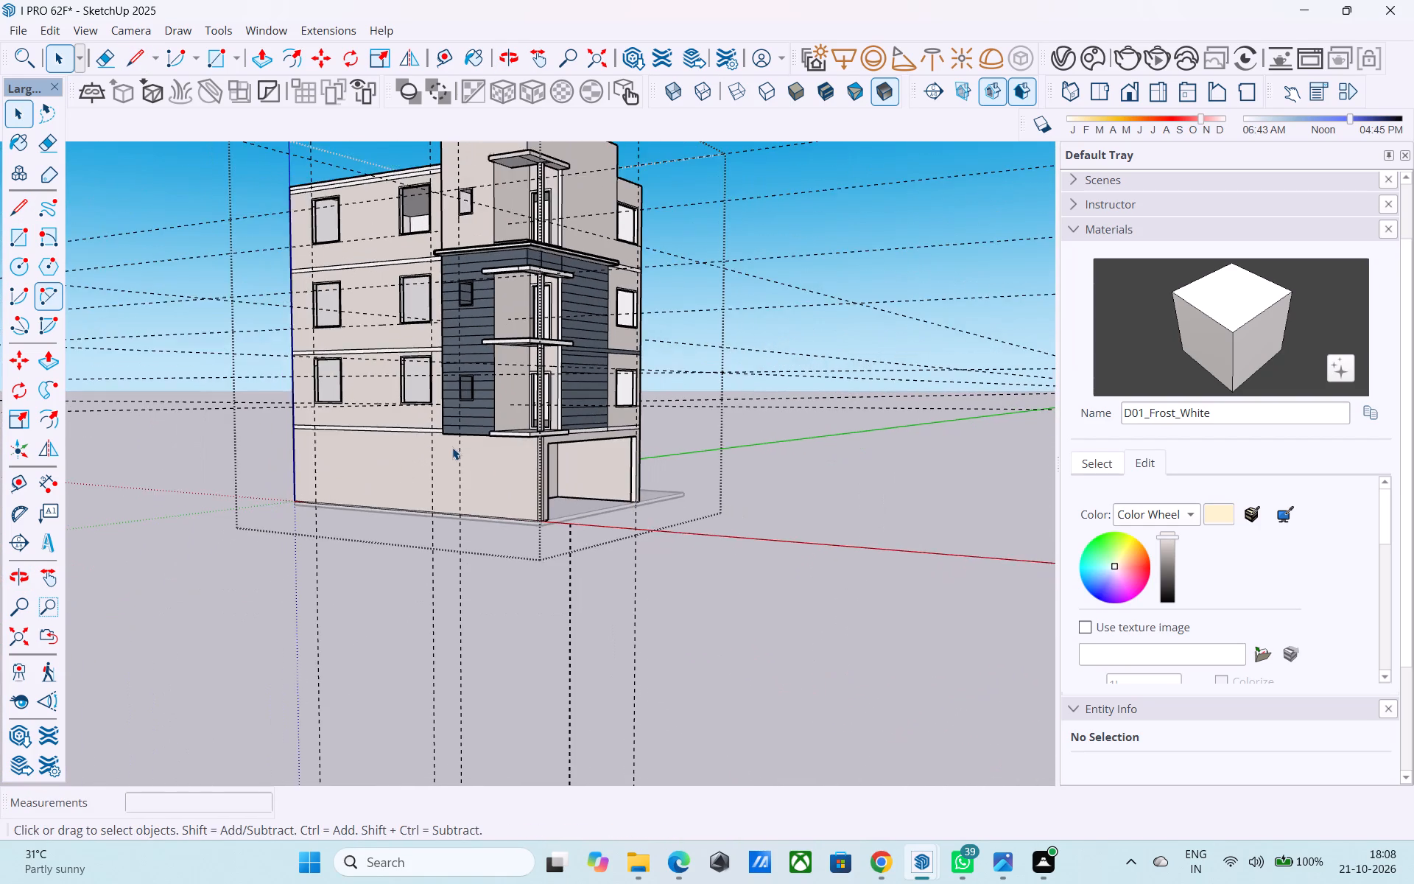
middle_click_drag(491, 278, 482, 338)
scroll(478, 334, "up", 4)
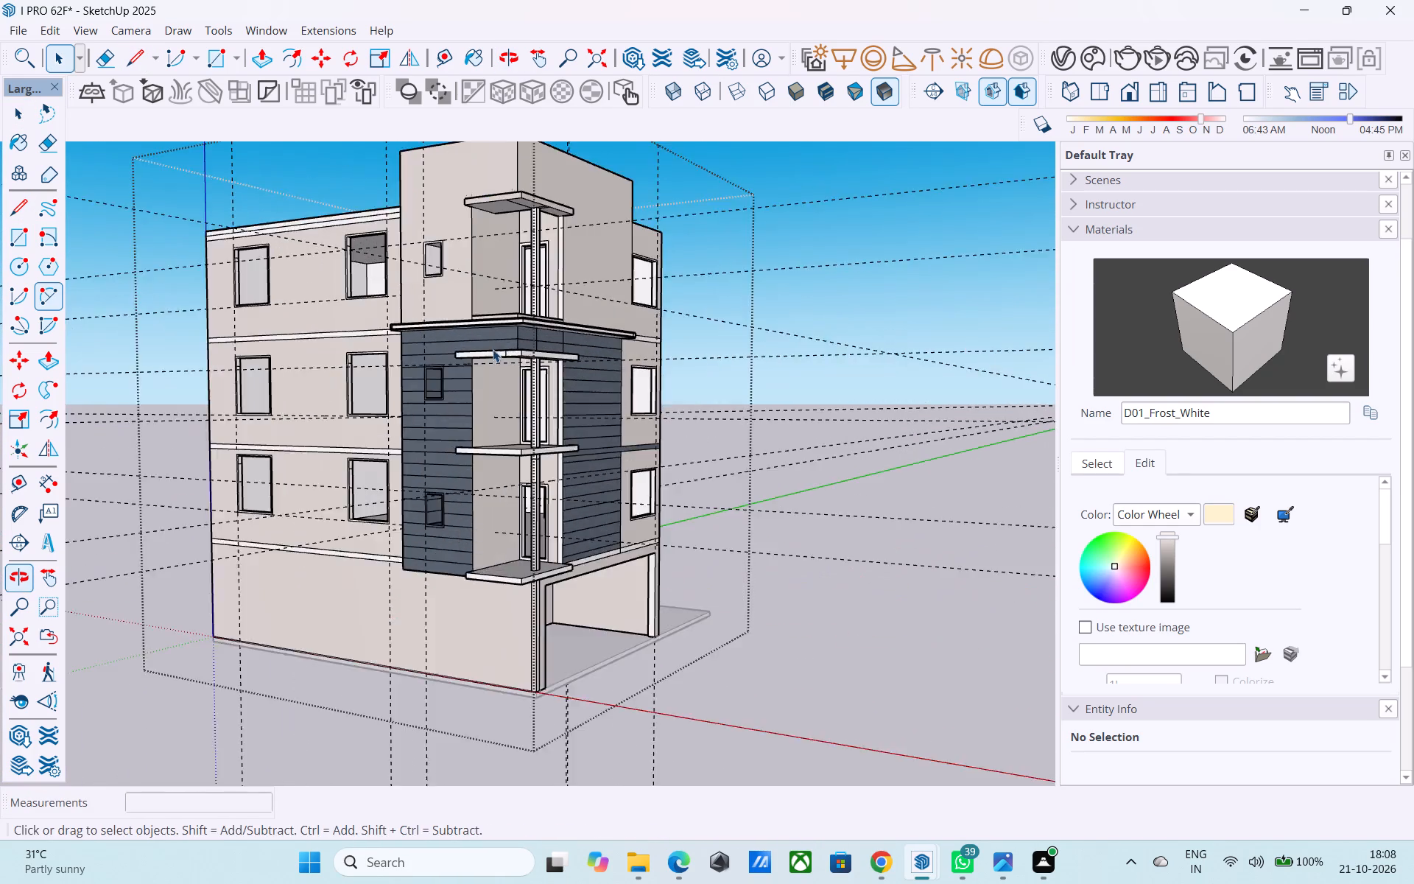
scroll(493, 349, "up", 9)
left_click(498, 351)
scroll(496, 350, "up", 5)
key("e")
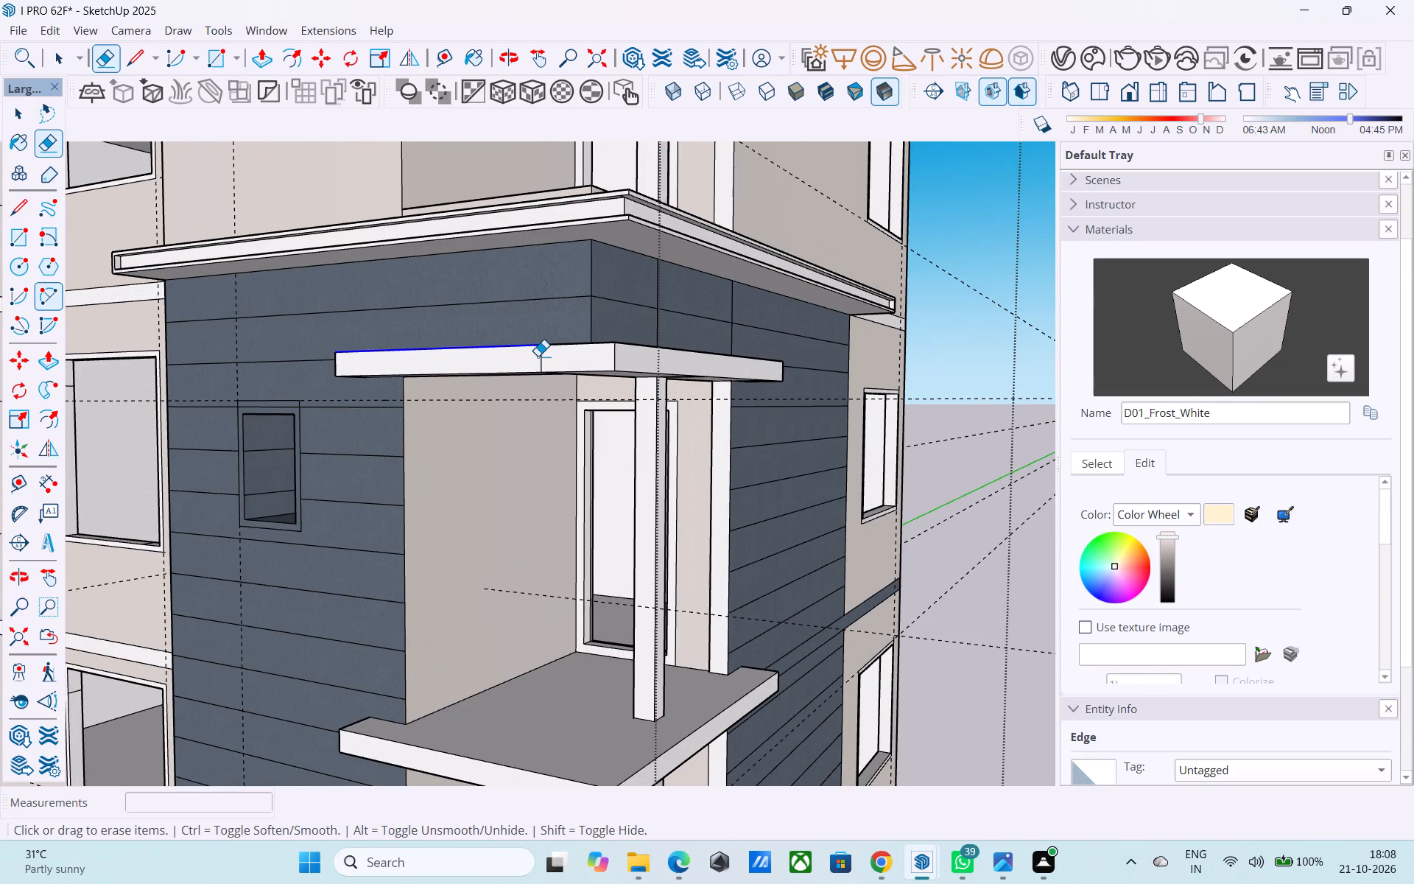
left_click(541, 357)
key("space")
left_click(539, 358)
key("p")
left_click(539, 358)
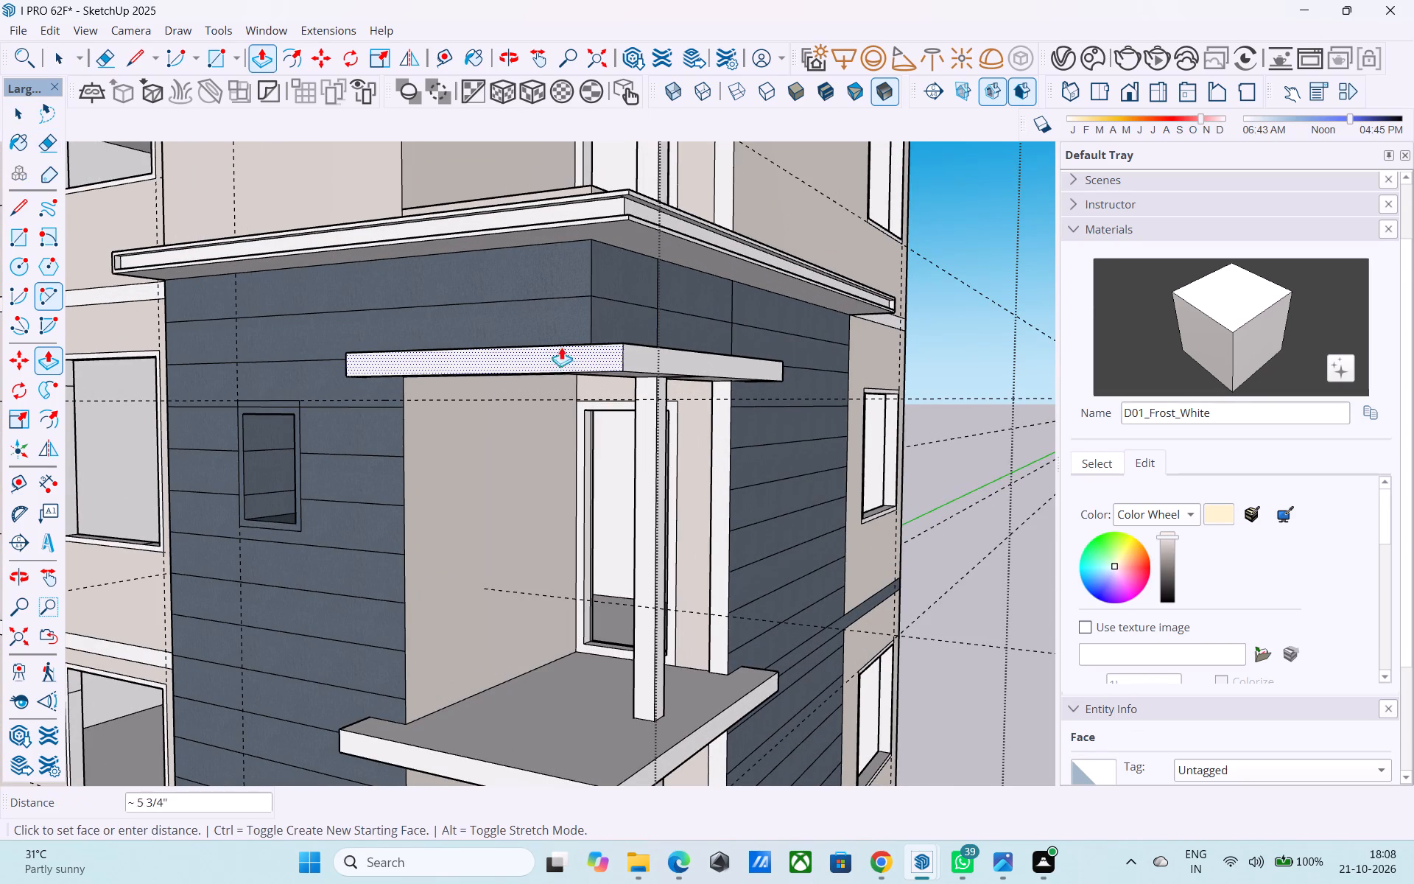
left_click(562, 295)
Push/Pull the same slab's adjoining outer face, on the door and column side, back flush with the dark cladding.
middle_click_drag(561, 314, 456, 362)
key("space")
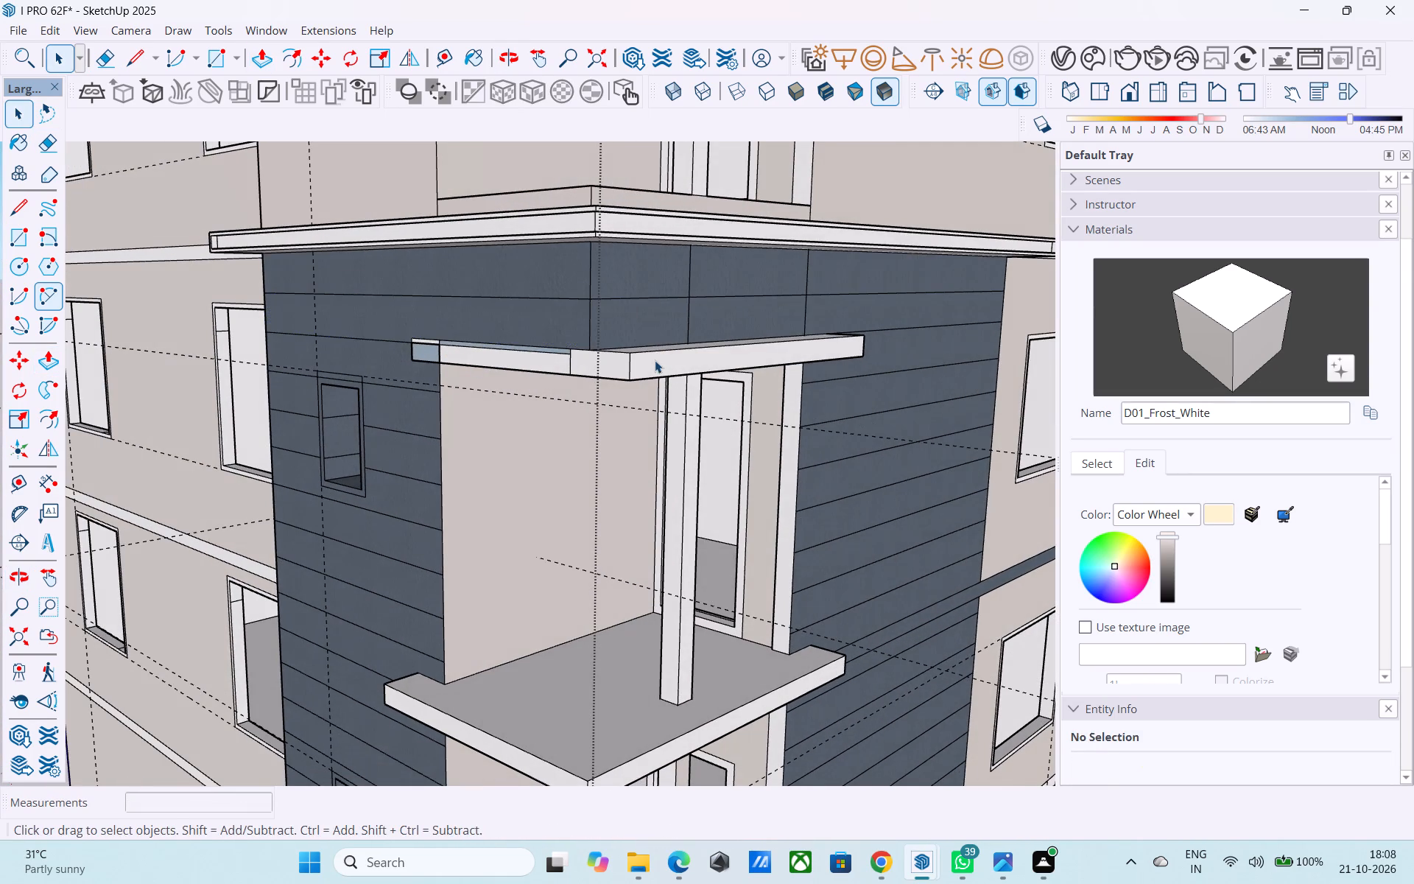
left_click(655, 360)
key("p")
left_click(655, 360)
left_click(627, 287)
key("space")
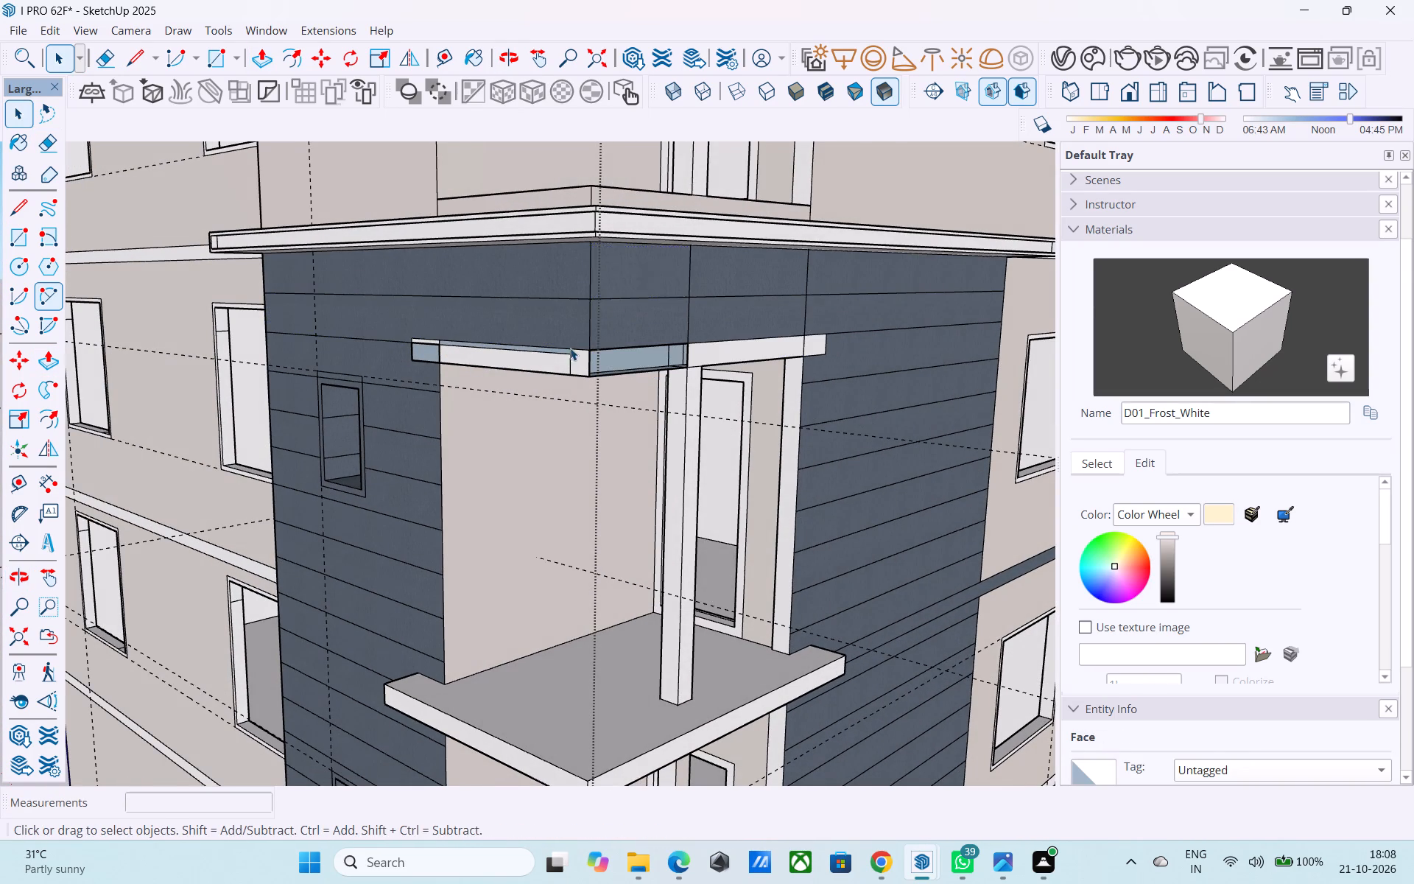
Erase the leftover horizontal edge along the top of the recessed slab band above the balcony's windowed side.
scroll(530, 362, "up", 4)
middle_click_drag(529, 361, 513, 354)
scroll(513, 354, "up", 1)
middle_click_drag(548, 358, 555, 361)
key("e")
scroll(473, 352, "up", 5)
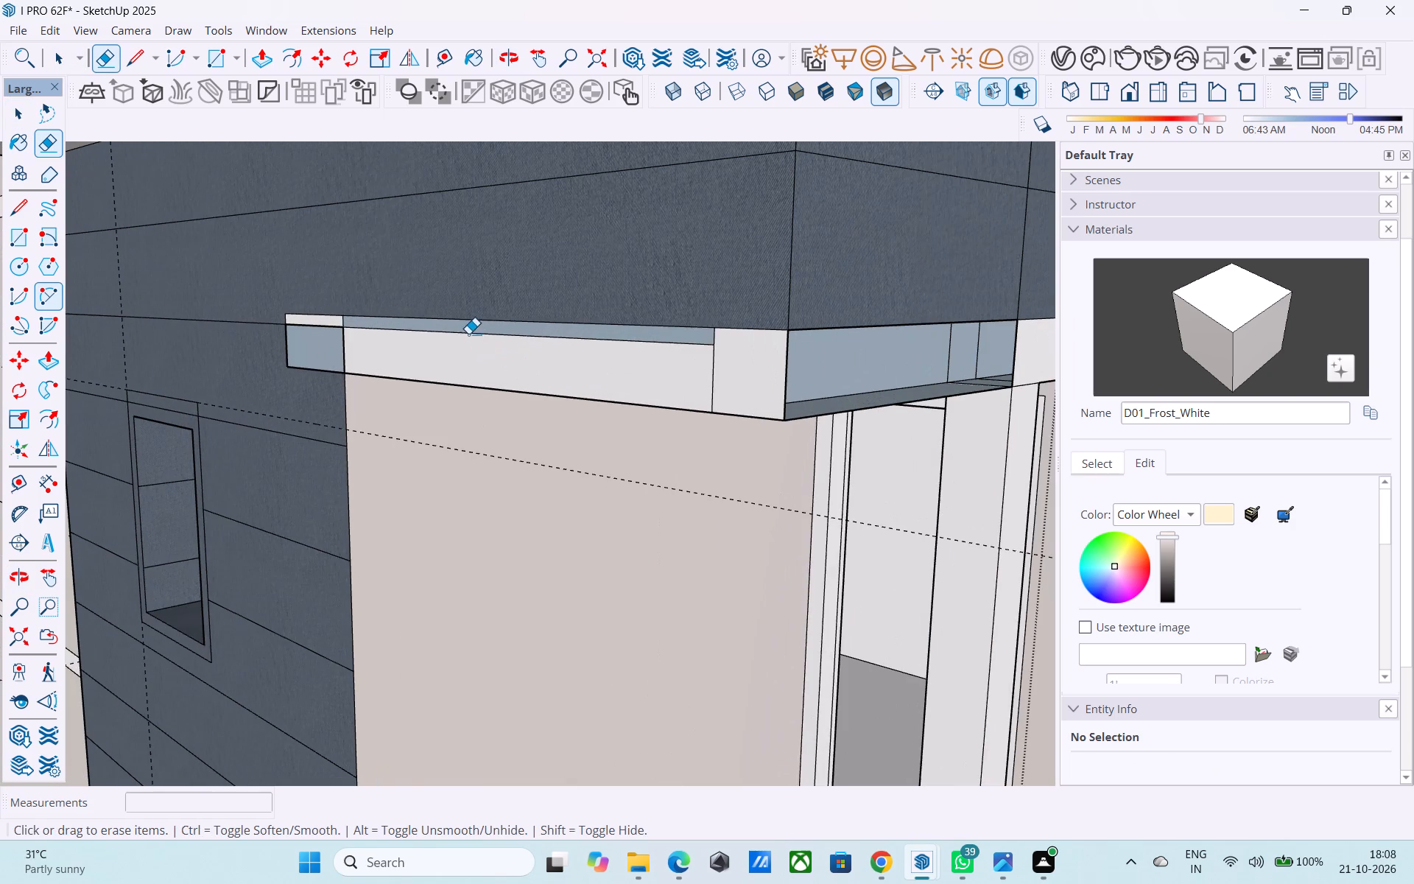
left_click(468, 333)
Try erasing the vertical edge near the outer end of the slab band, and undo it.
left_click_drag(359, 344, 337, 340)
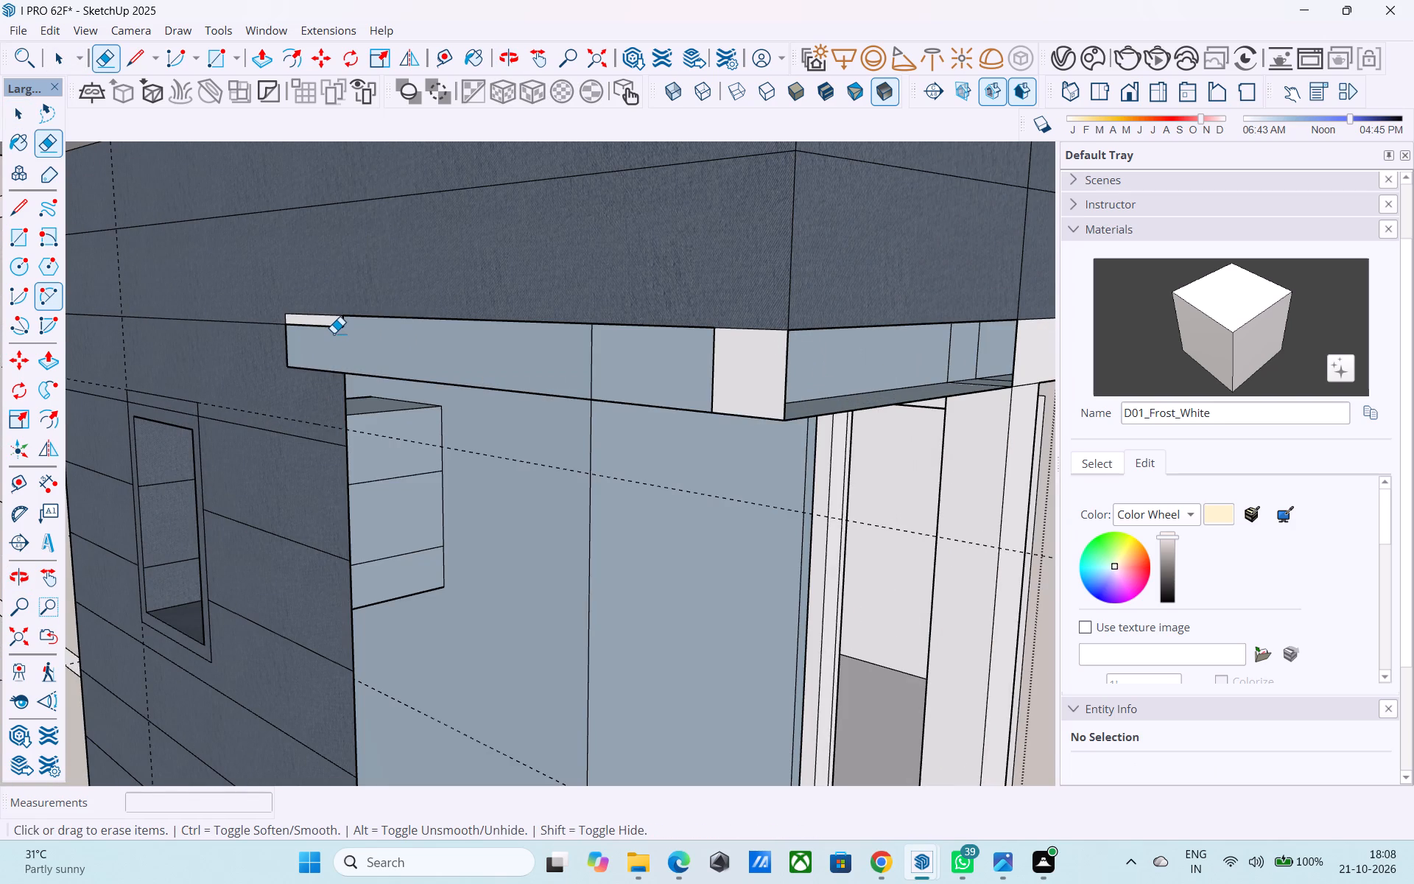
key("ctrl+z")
Draw a rectangle over the open gap at the outer end of the slab band beside the balcony opening.
key("r")
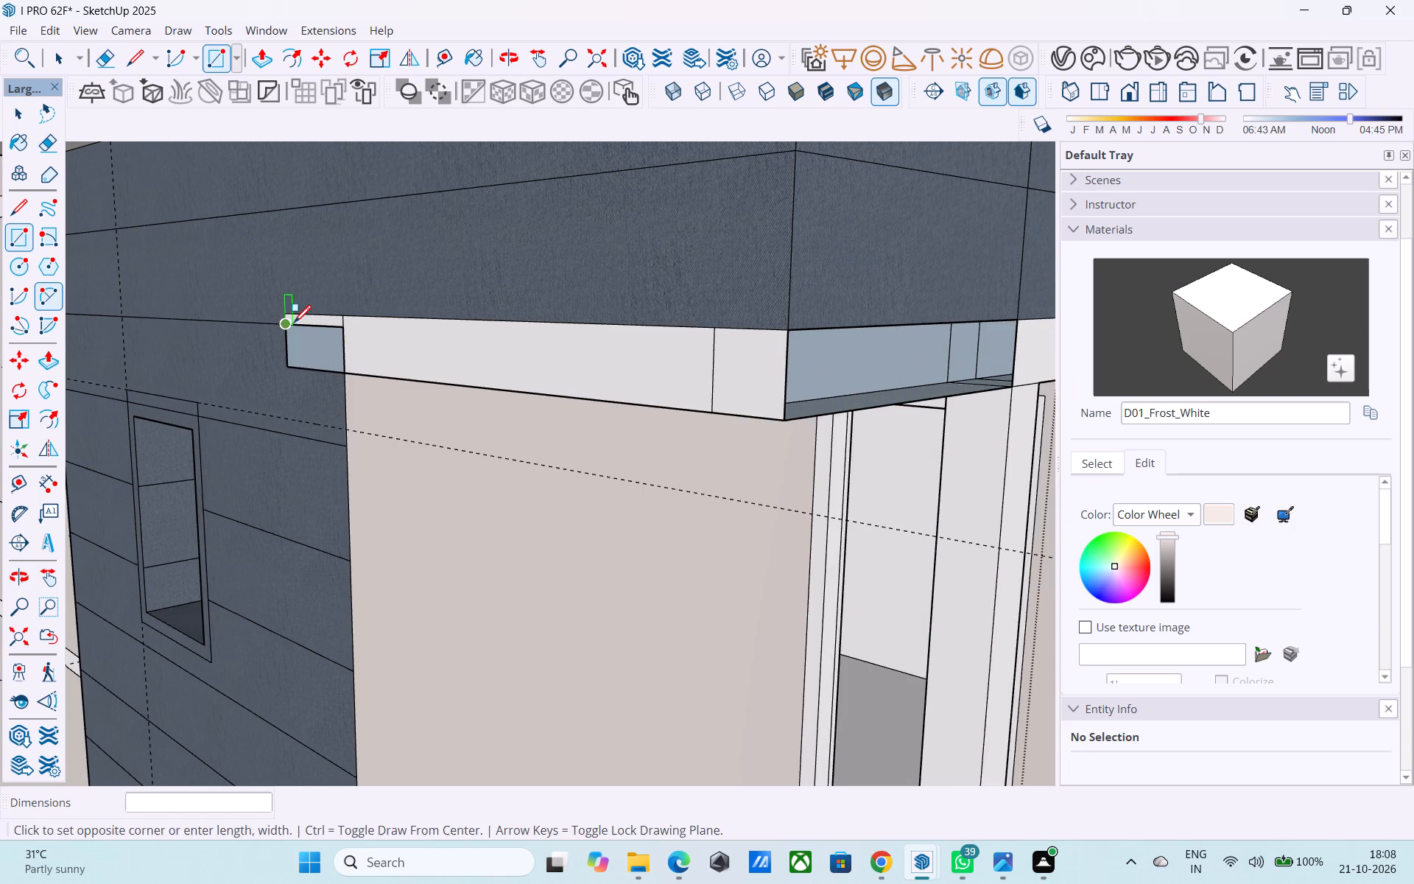
left_click(294, 325)
left_click(345, 367)
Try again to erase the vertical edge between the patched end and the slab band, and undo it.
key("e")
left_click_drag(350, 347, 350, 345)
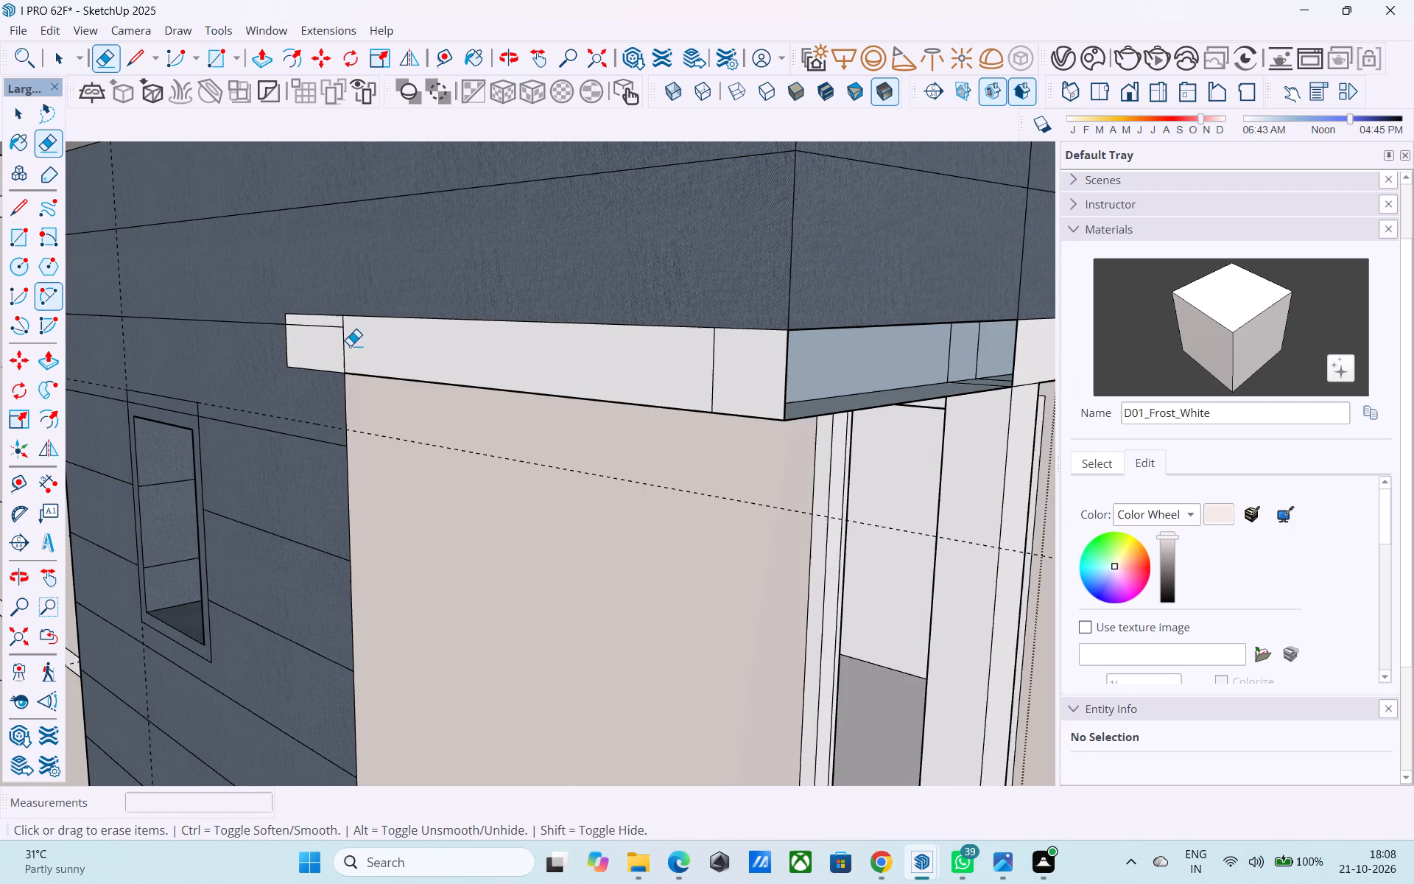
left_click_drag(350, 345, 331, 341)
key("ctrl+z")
Erase the lower front edge of the slab band spanning the open side of the balcony.
middle_click_drag(331, 331, 214, 280)
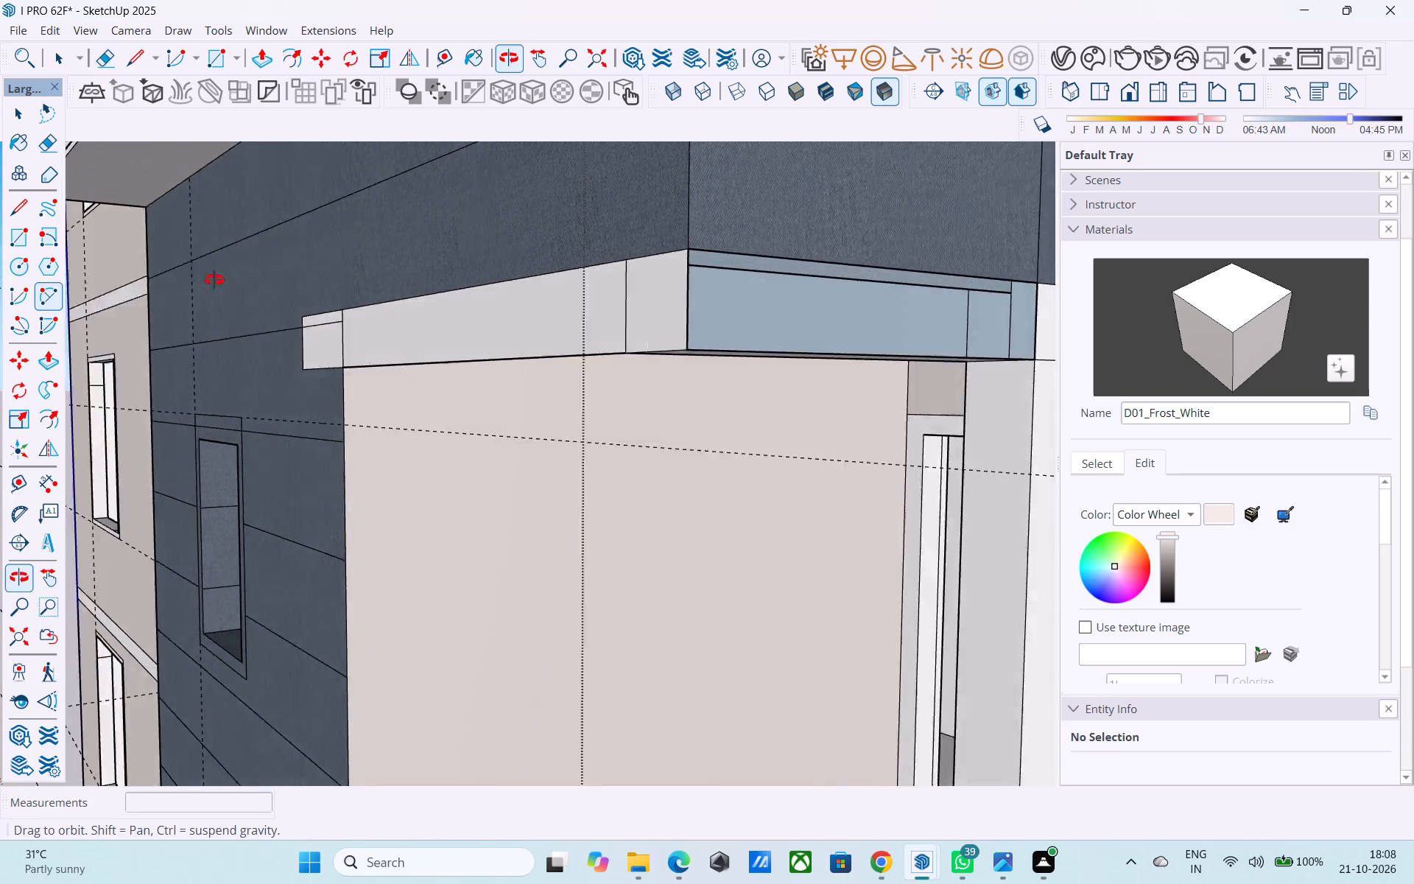
middle_click_drag(214, 280, 161, 270)
middle_click_drag(345, 306, 180, 245)
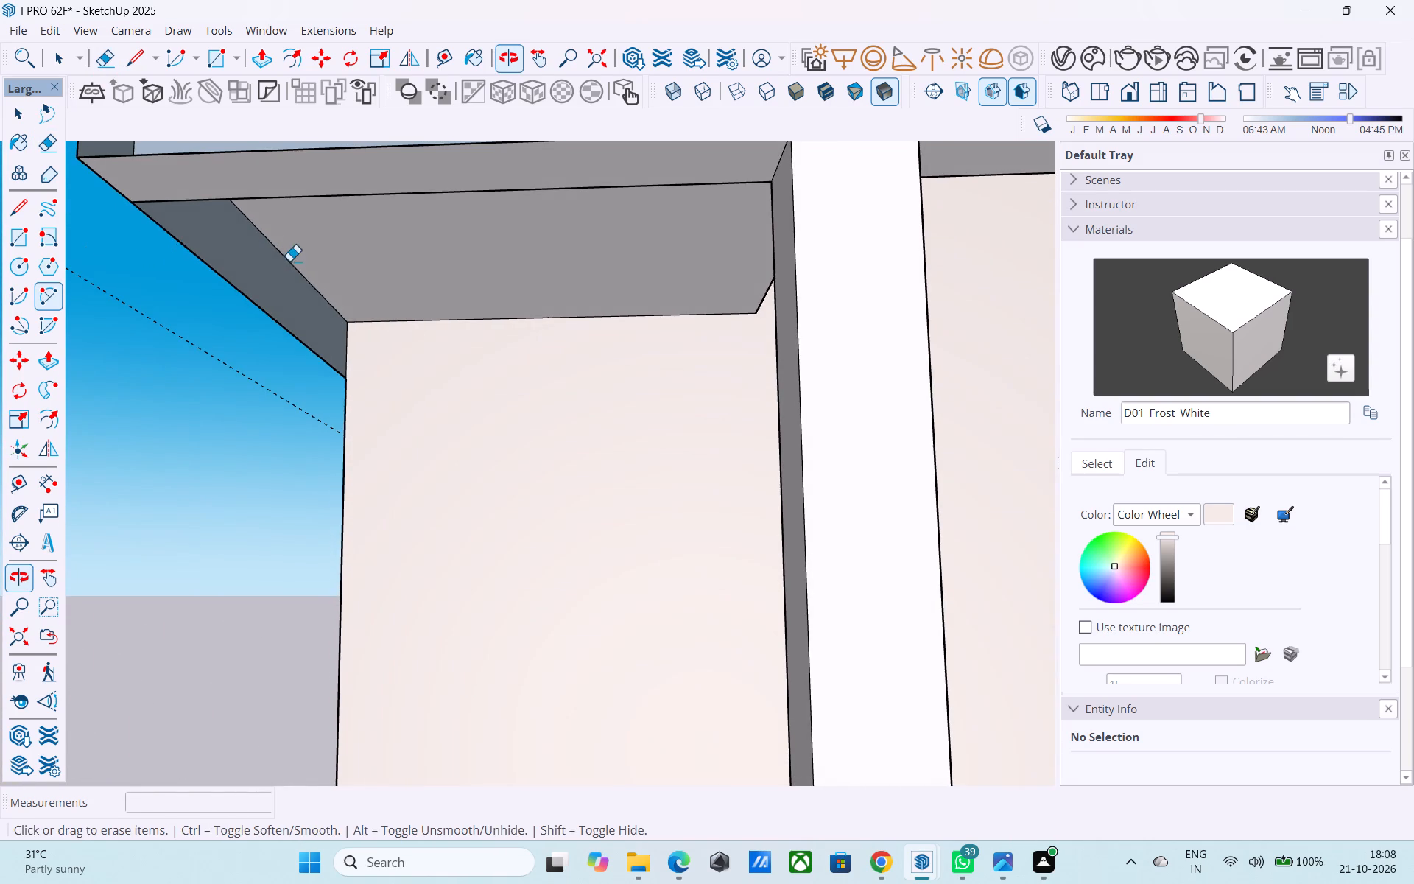
left_click_drag(250, 292, 231, 326)
Draw a 6" by 3' rectangle over the open side of the slab band between the balcony corner and the column.
middle_click_drag(245, 331, 539, 392)
scroll(405, 380, "down", 11)
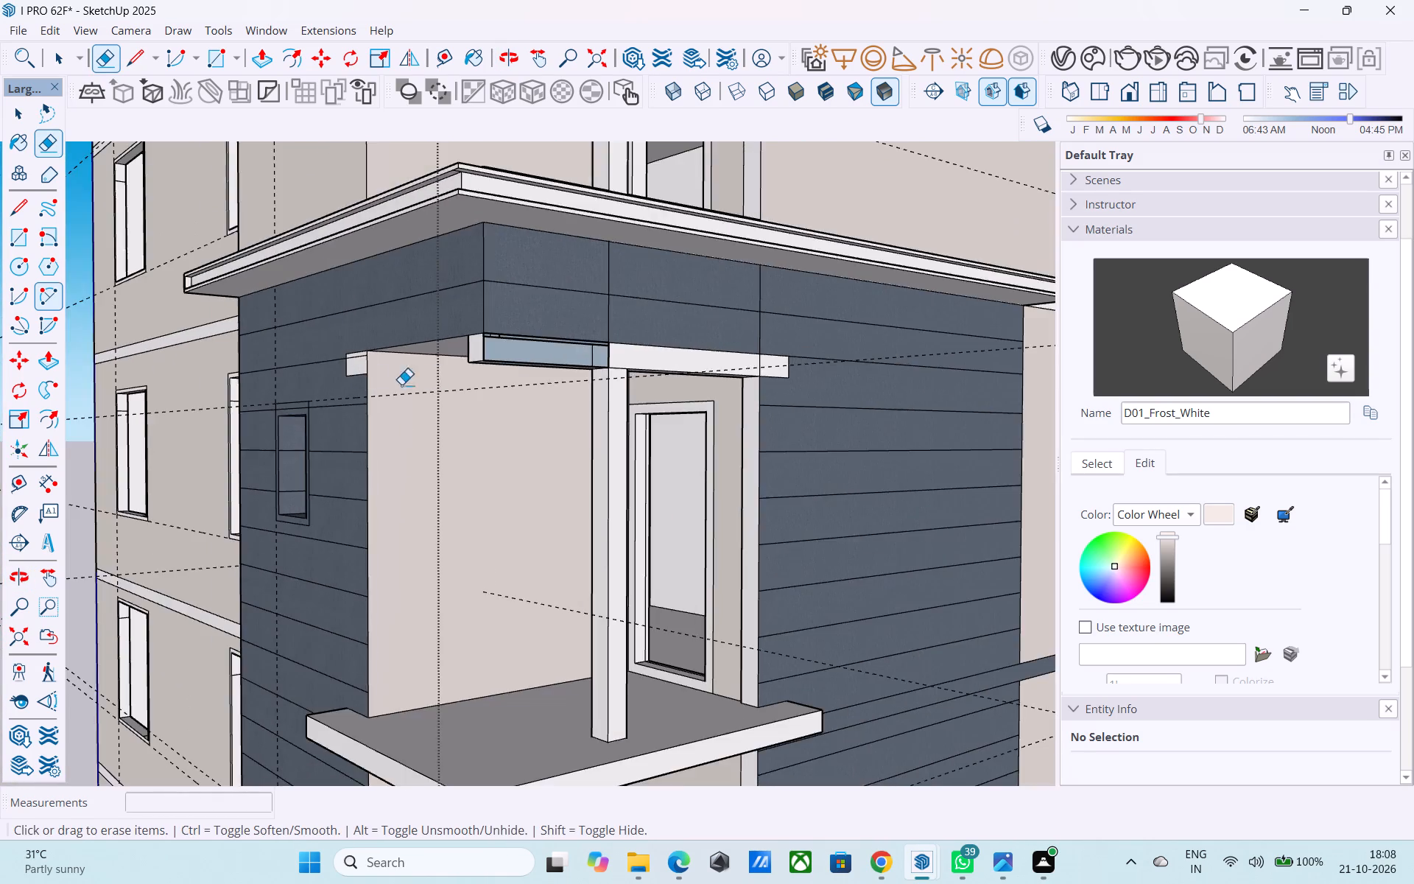
middle_click_drag(479, 369, 420, 397)
scroll(420, 398, "up", 6)
middle_click_drag(401, 404, 468, 361)
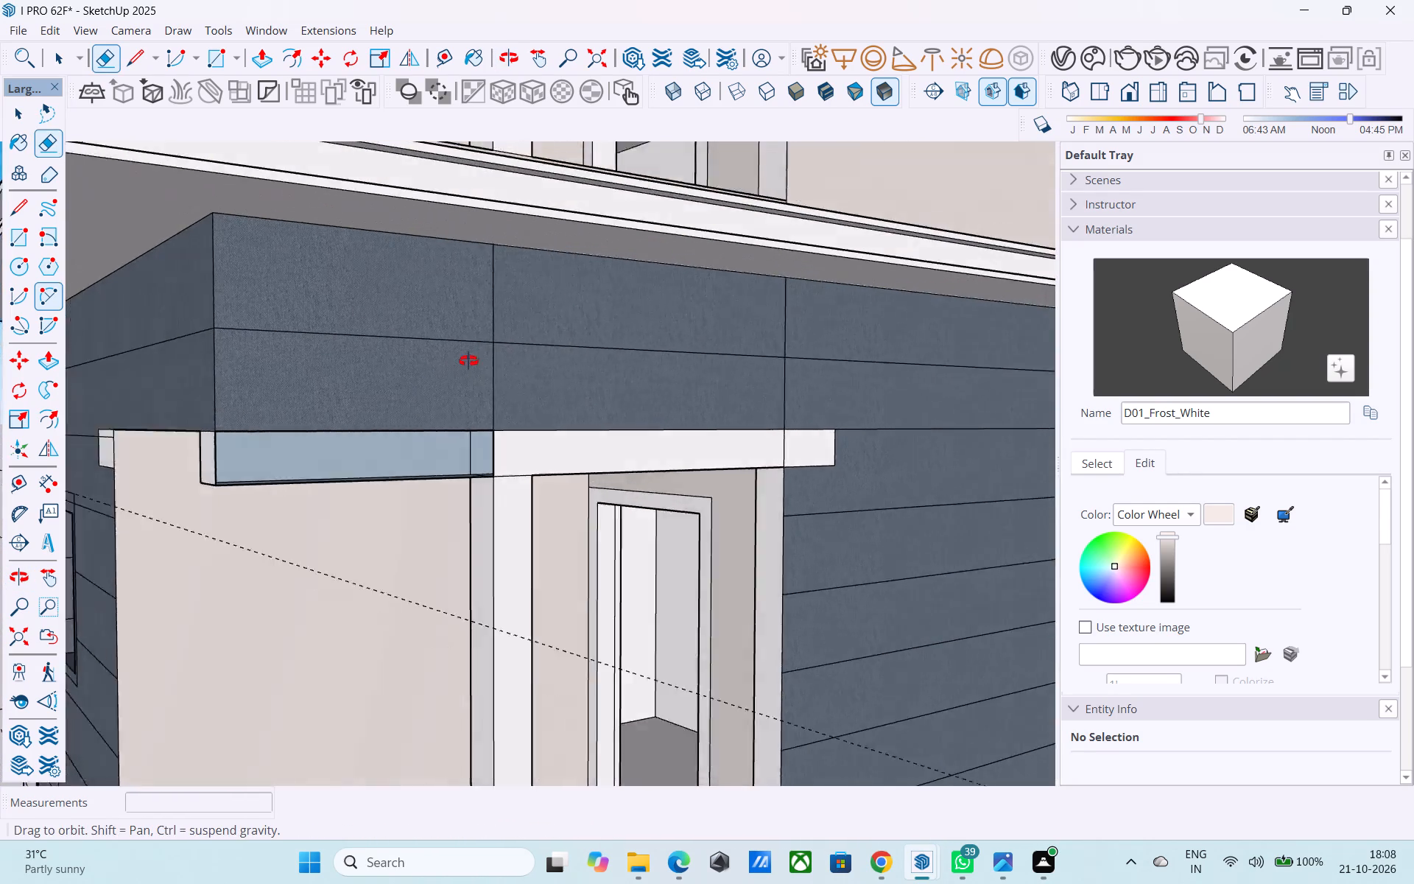
middle_click_drag(468, 361, 521, 290)
middle_click_drag(448, 351, 499, 320)
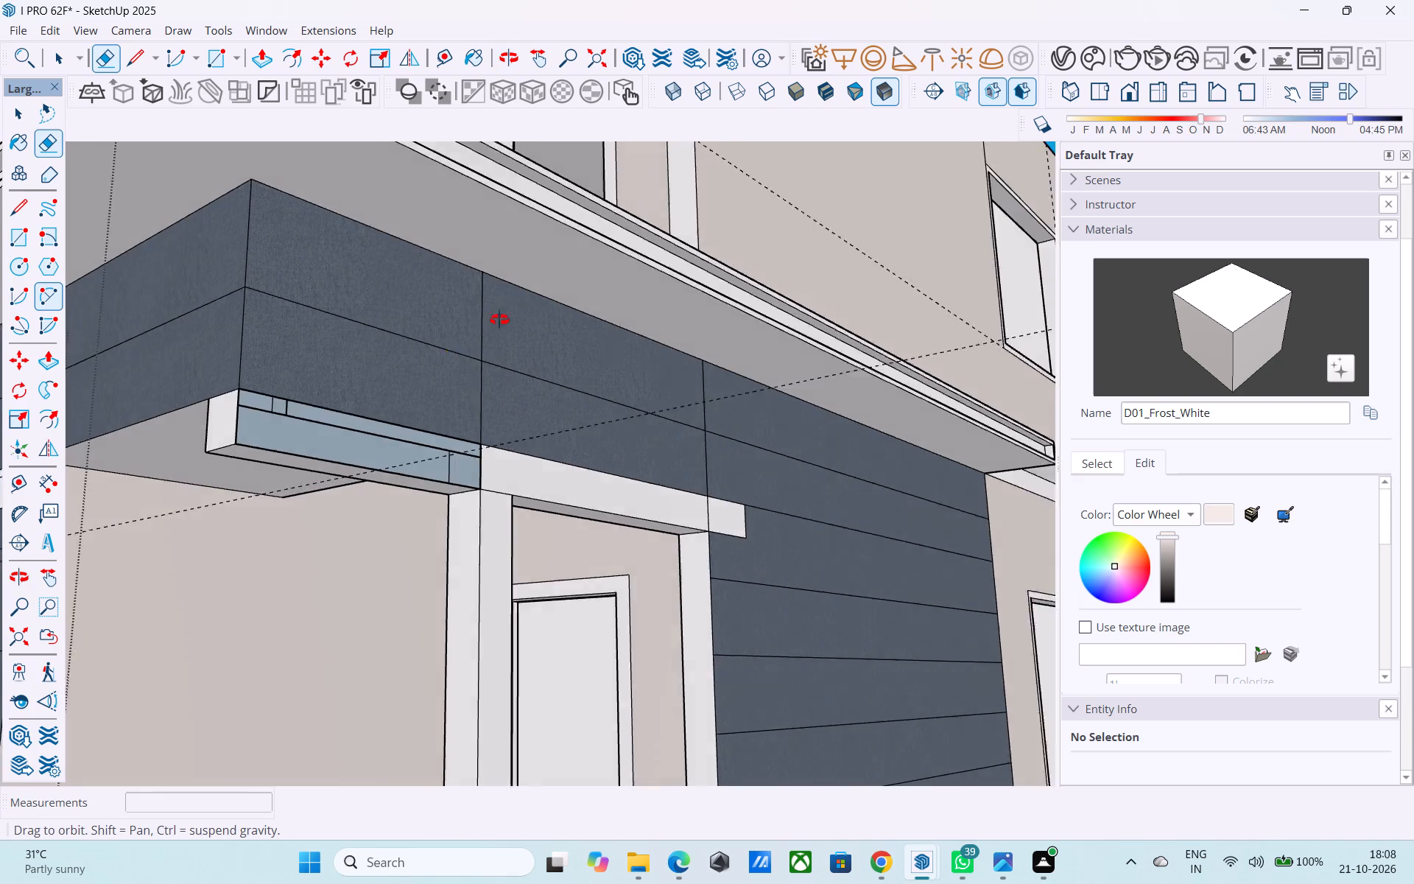
middle_click_drag(499, 320, 583, 295)
key("r")
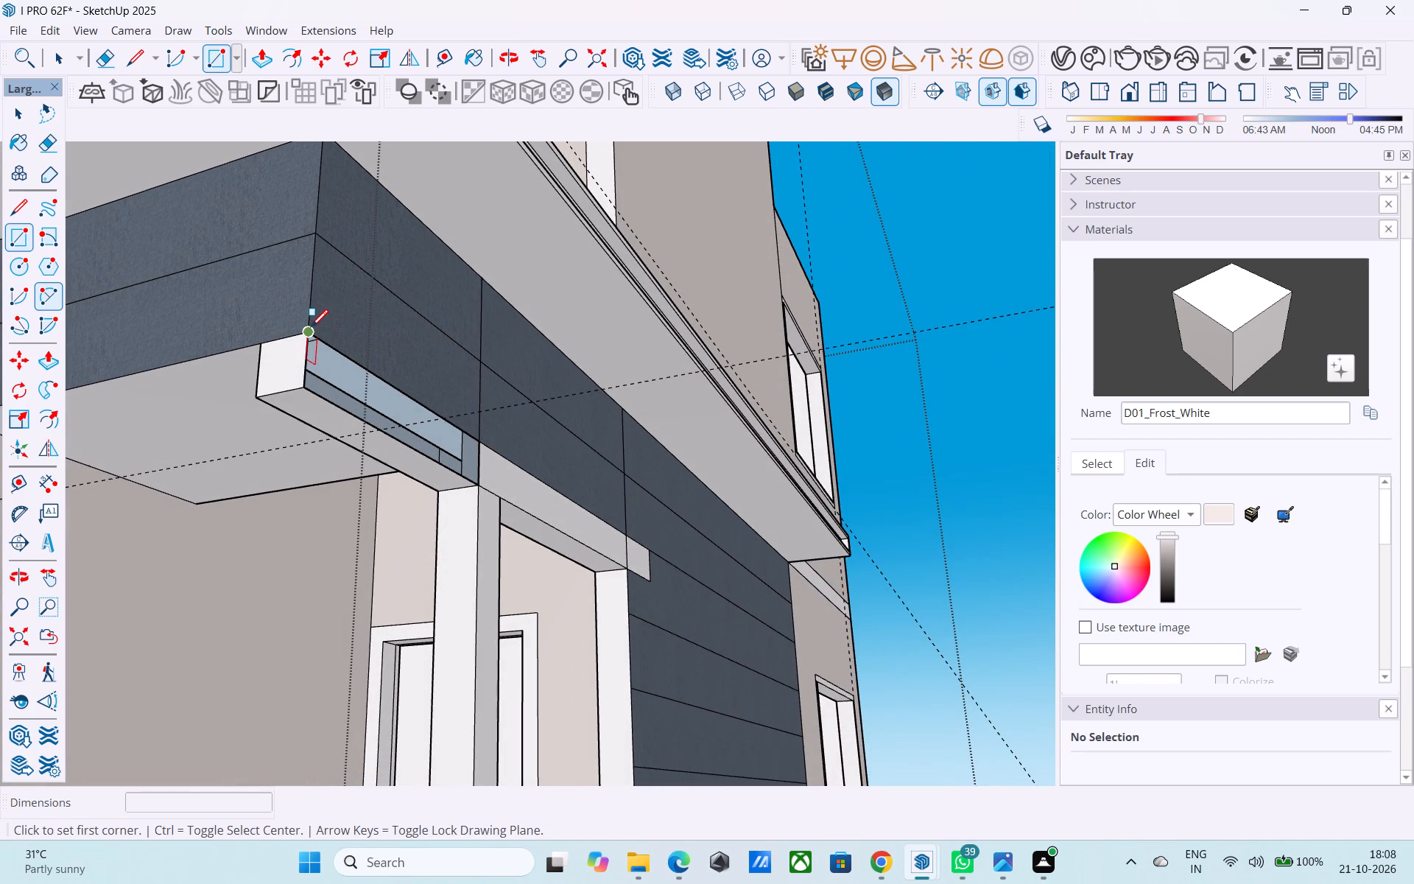
left_click(311, 328)
left_click(476, 485)
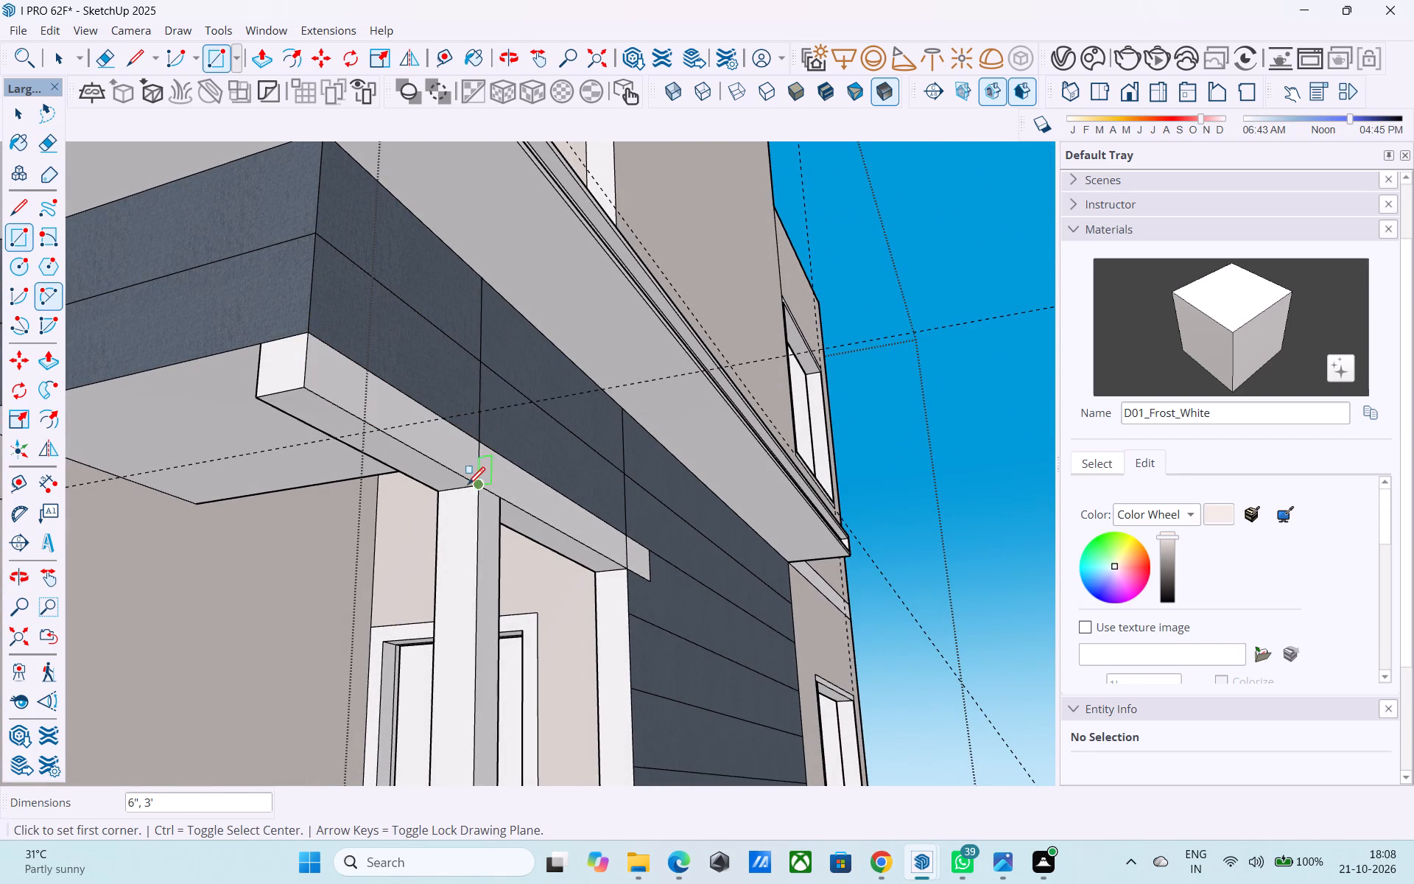
Push/Pull the underside of the slab band between the corner and the column up level with the cladding's bottom edge.
key("space")
left_click(401, 461)
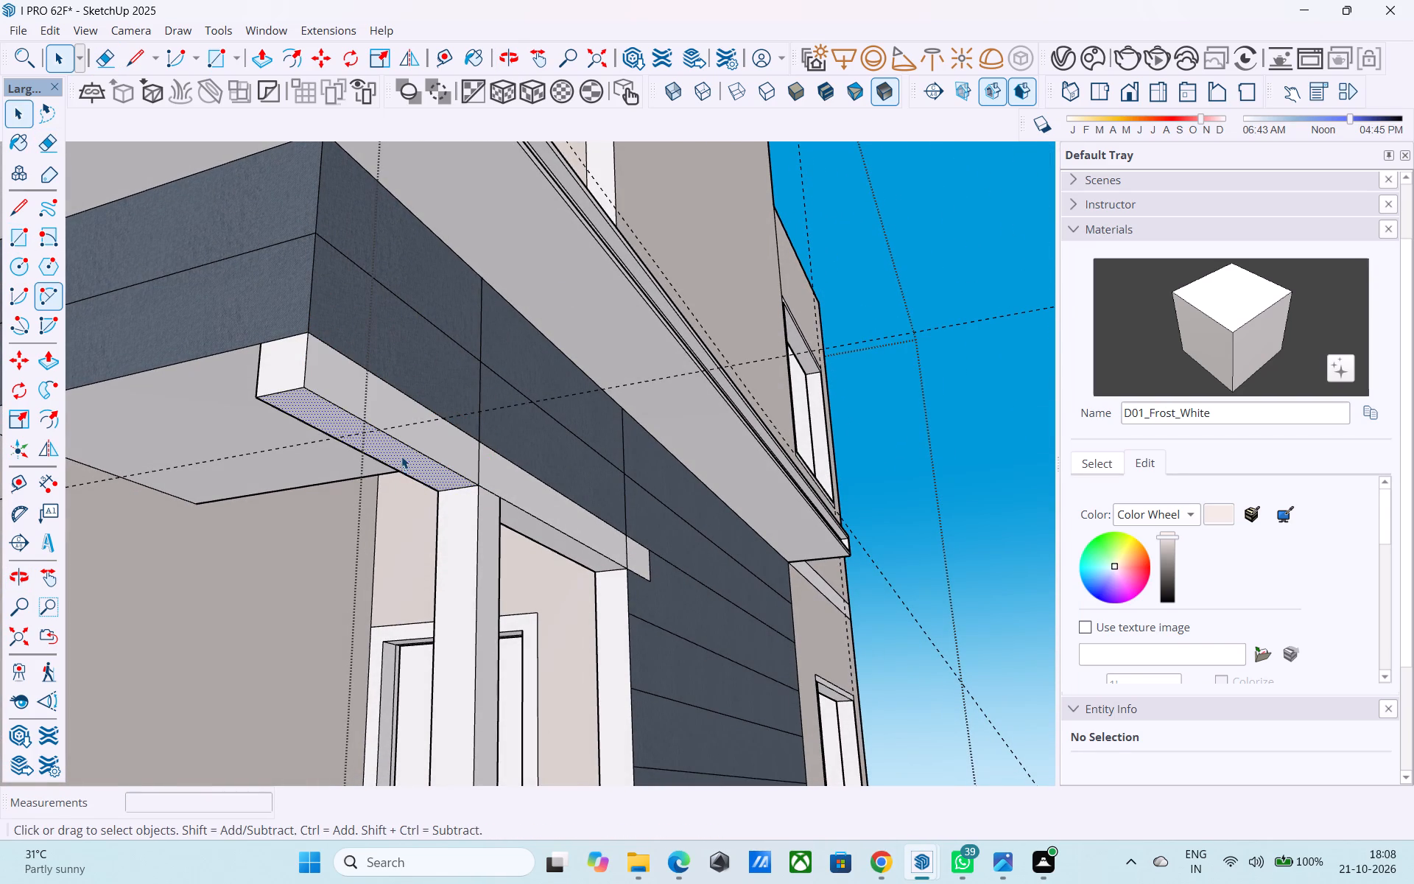
key("p")
left_click(401, 456)
left_click(418, 368)
Push/Pull the underside of the band between the column and the side wall up level with the cladding's bottom edge.
scroll(416, 368, "down", 5)
middle_click_drag(439, 407, 426, 395)
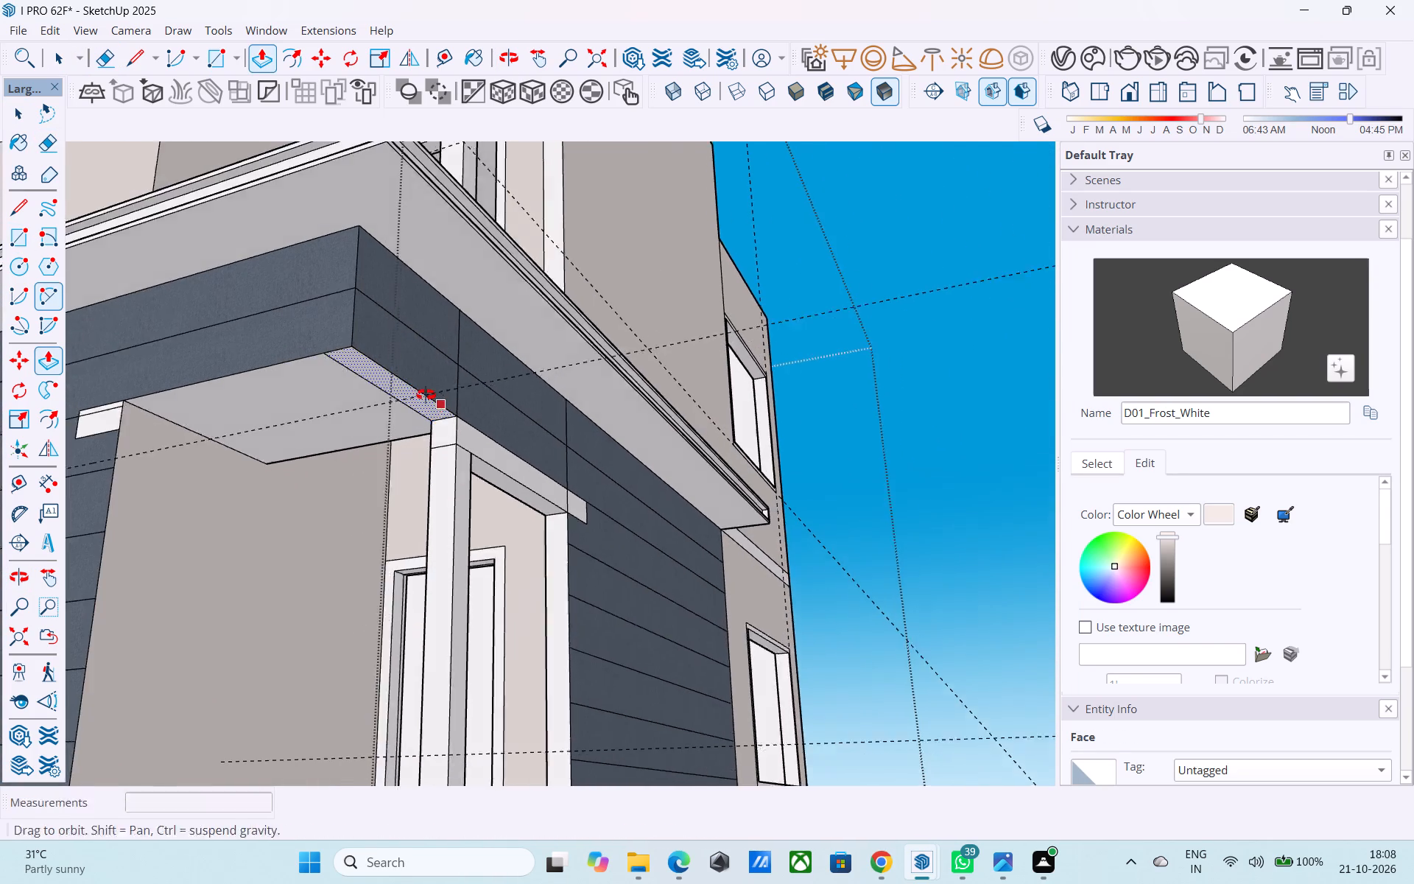
middle_click_drag(426, 395, 383, 357)
key("space")
scroll(482, 469, "up", 5)
left_click(504, 485)
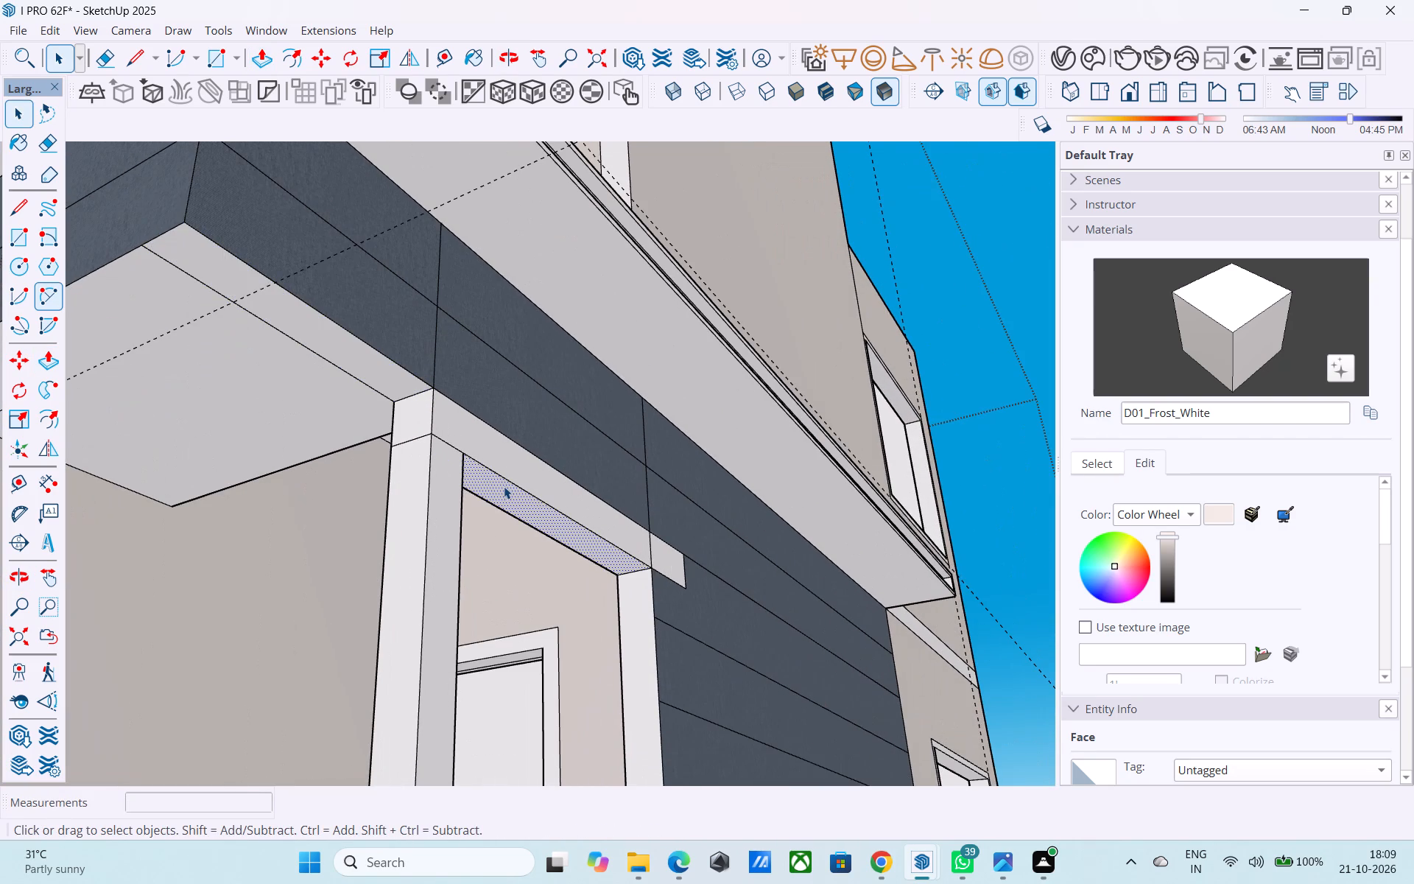
key("p")
left_click(504, 485)
left_click(519, 382)
key("space")
Measure the height from the modified balcony ceiling's inner corner down towards the floor slab below.
scroll(519, 379, "down", 6)
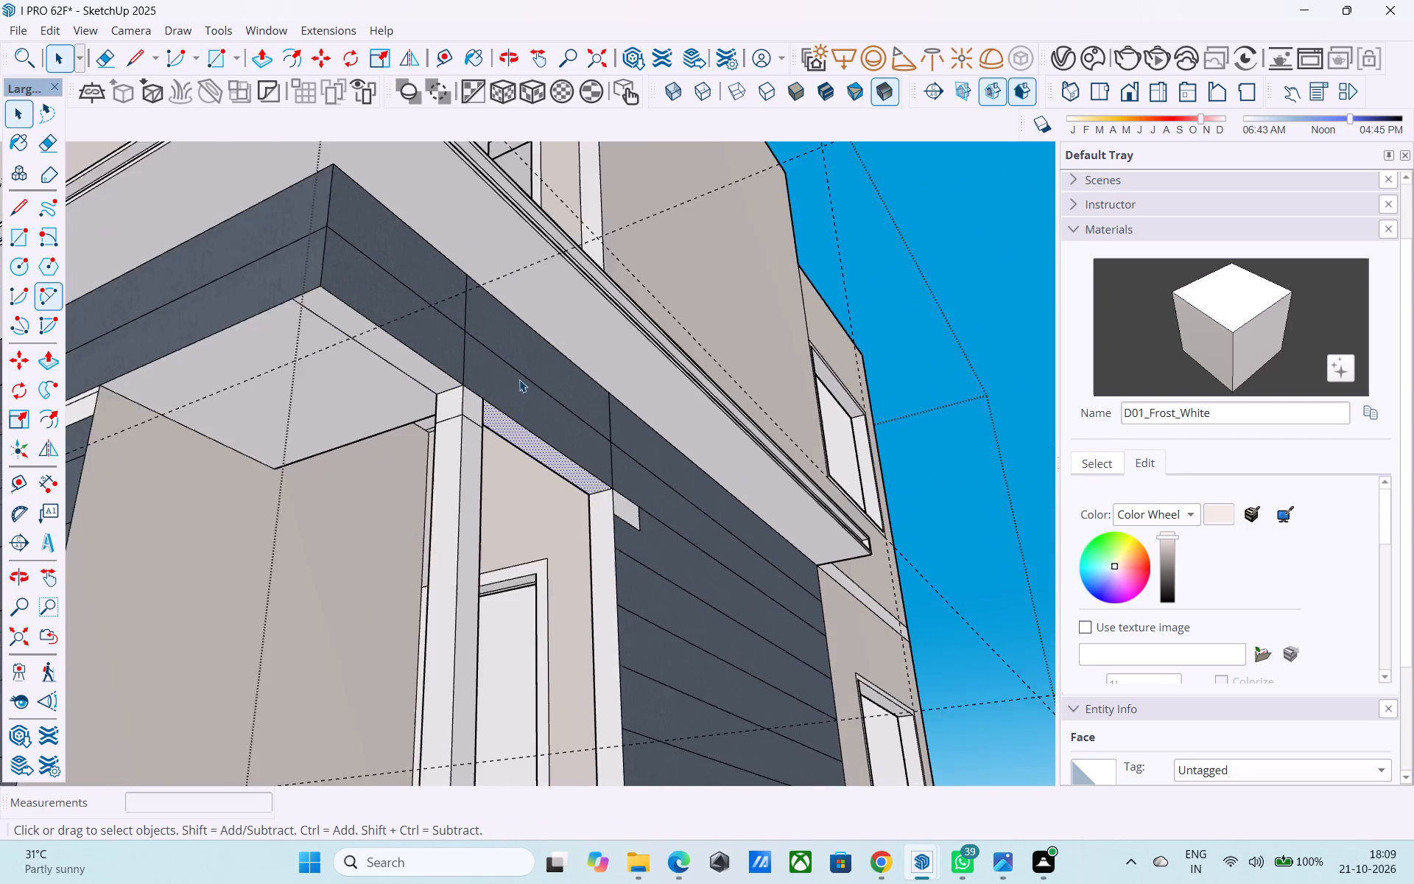
scroll(519, 376, "down", 11)
middle_click_drag(476, 408, 461, 469)
key("l")
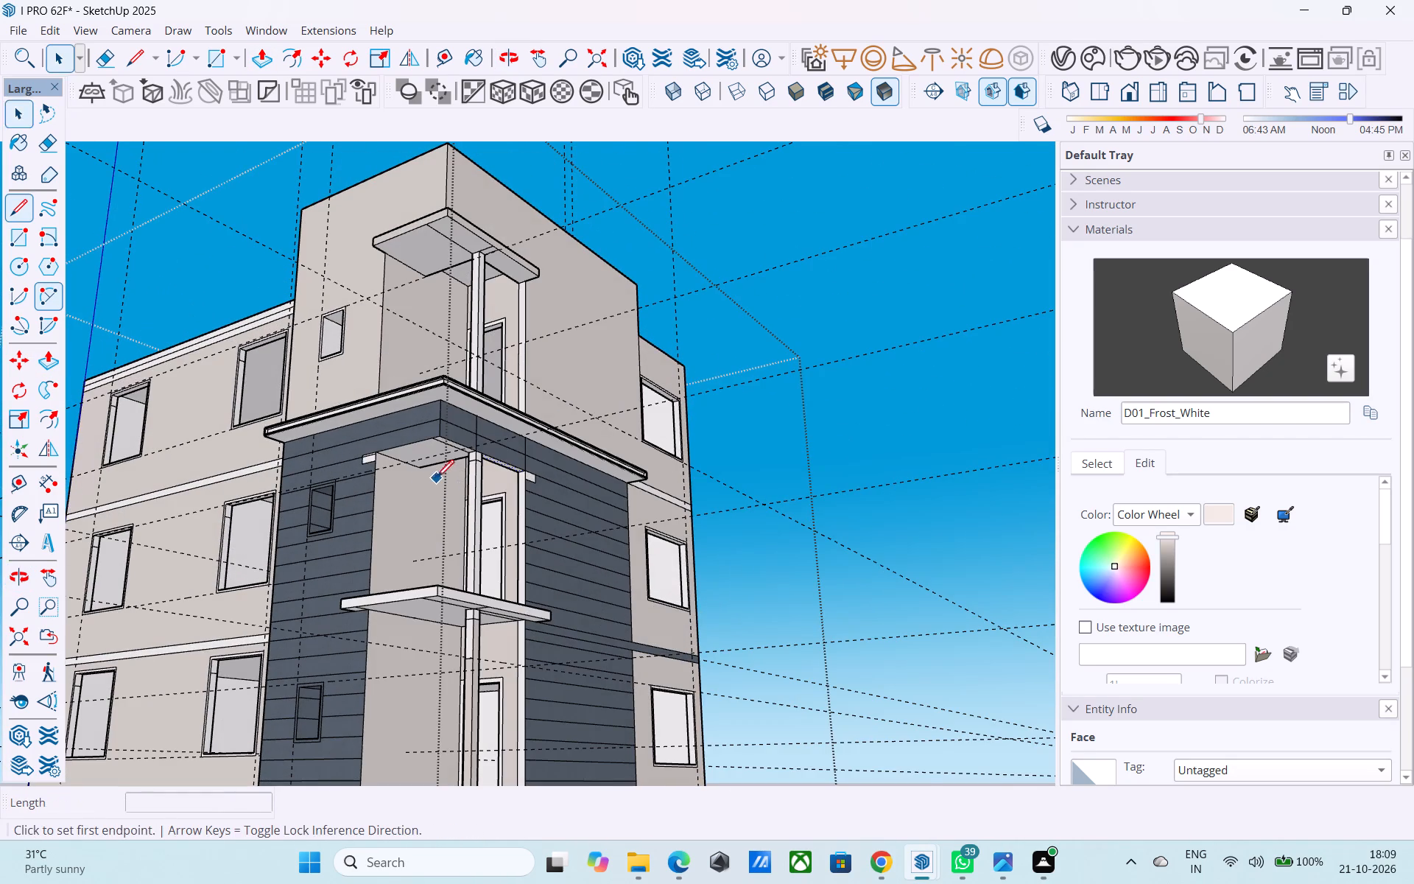
scroll(418, 480, "up", 8)
left_click(422, 454)
scroll(475, 286, "down", 7)
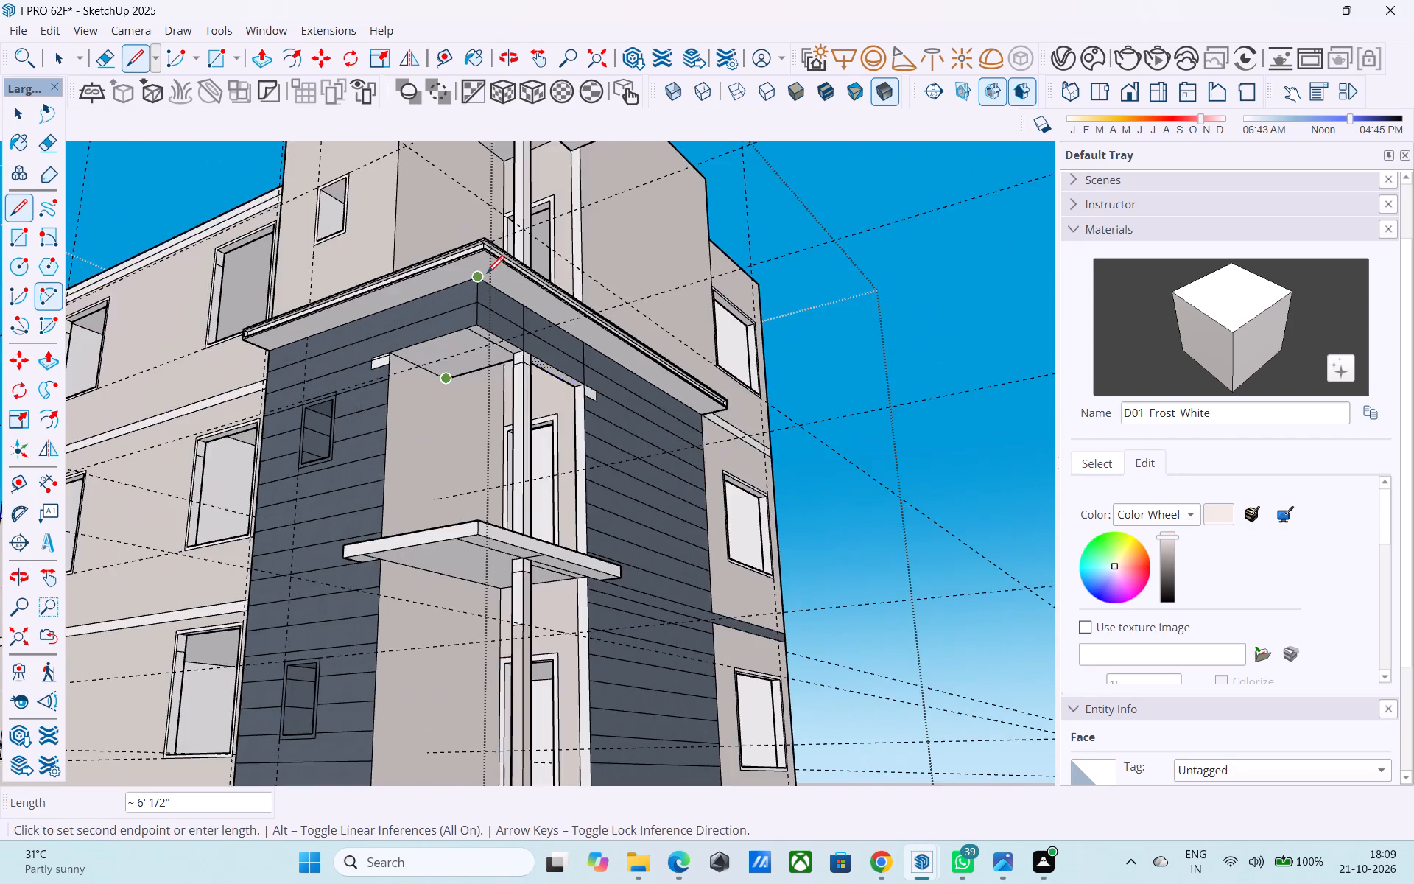
scroll(487, 275, "down", 3)
middle_click_drag(483, 374, 476, 384)
scroll(468, 409, "down", 4)
middle_click_drag(479, 463, 462, 629)
scroll(470, 614, "up", 10)
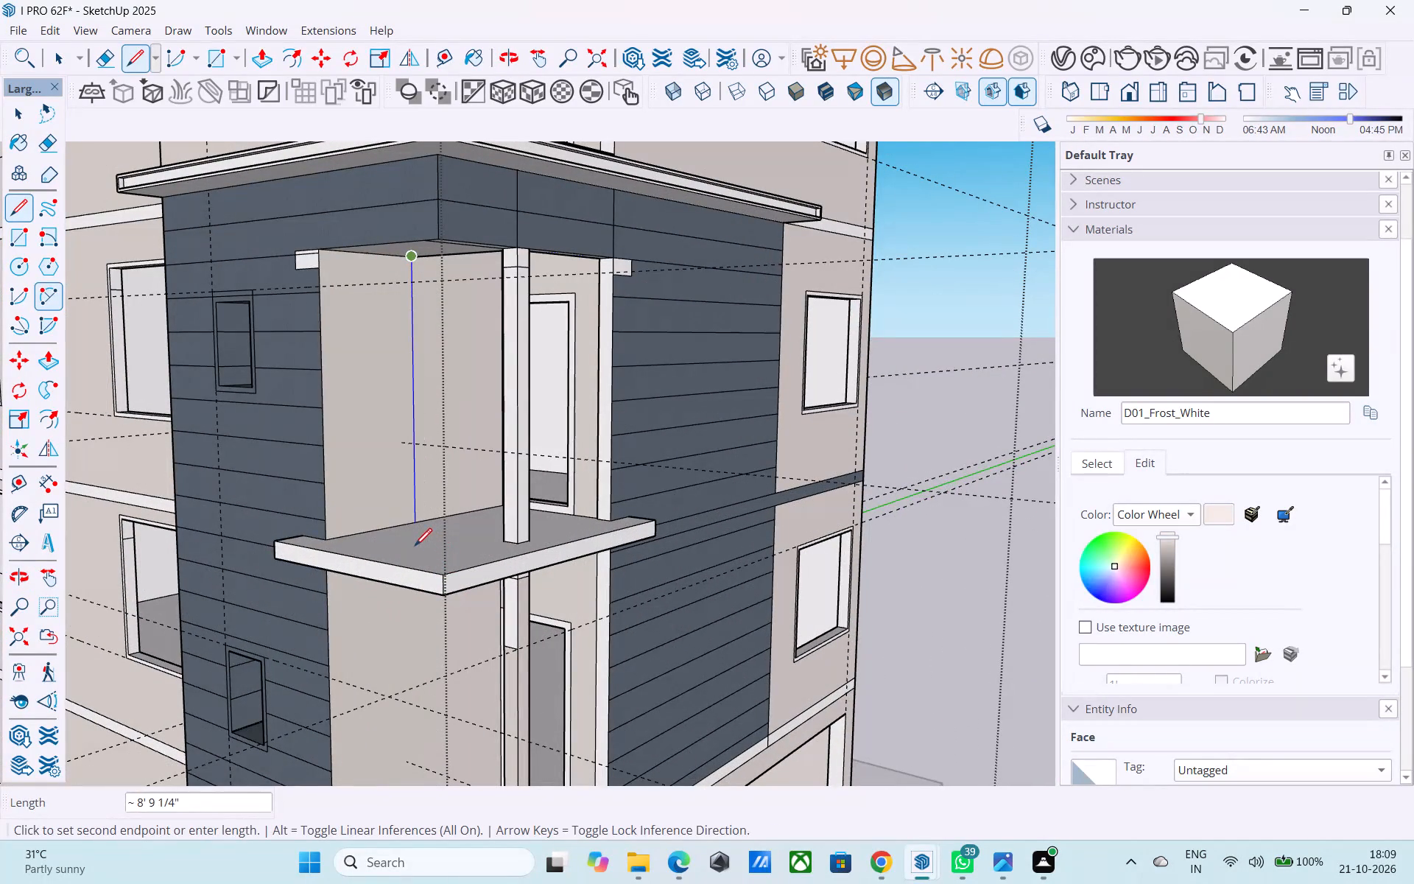
scroll(454, 255, "down", 4)
middle_click_drag(454, 255, 413, 343)
scroll(407, 264, "up", 11)
key("space")
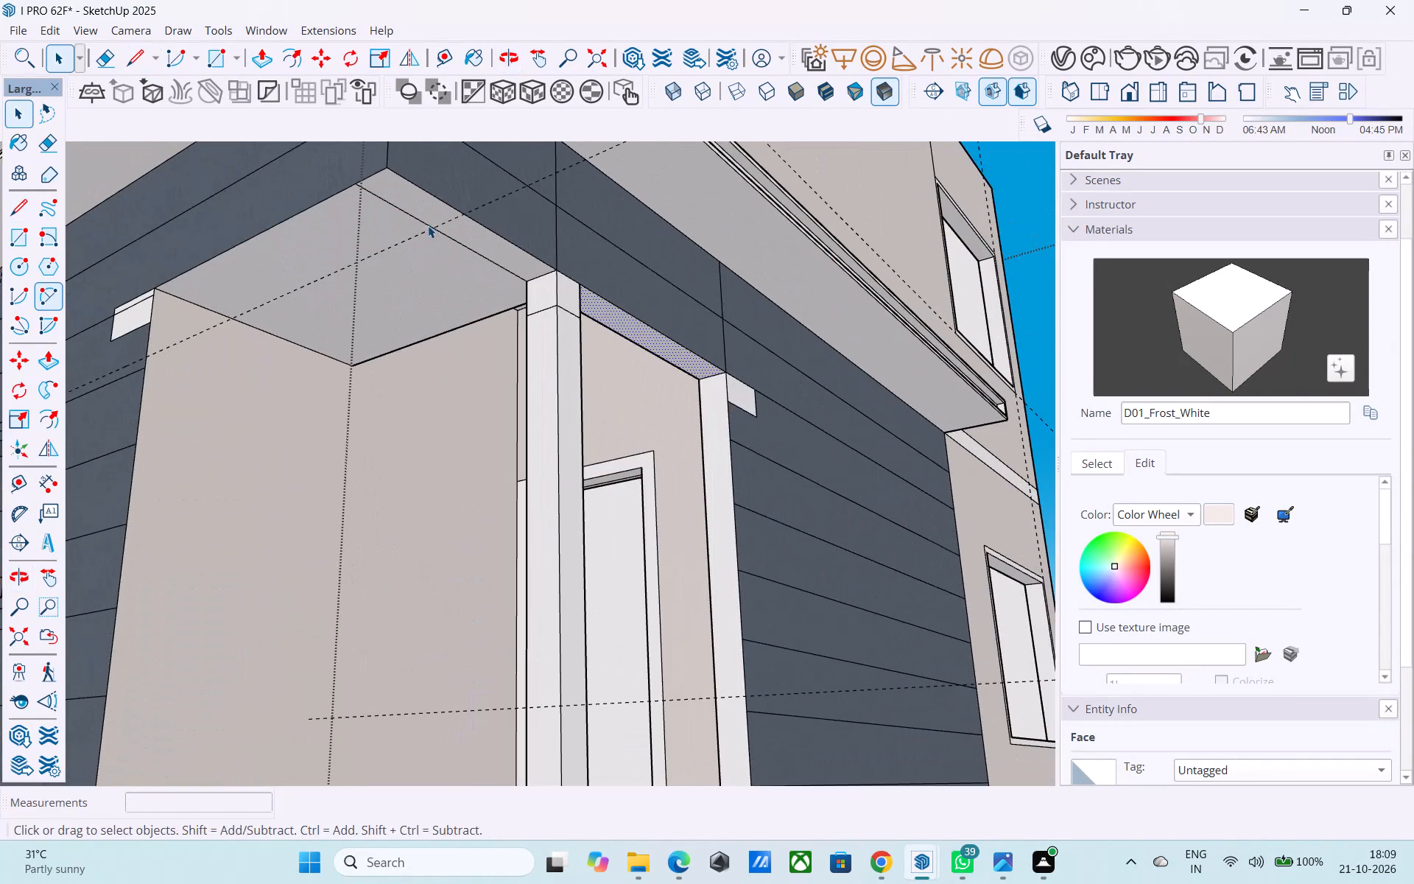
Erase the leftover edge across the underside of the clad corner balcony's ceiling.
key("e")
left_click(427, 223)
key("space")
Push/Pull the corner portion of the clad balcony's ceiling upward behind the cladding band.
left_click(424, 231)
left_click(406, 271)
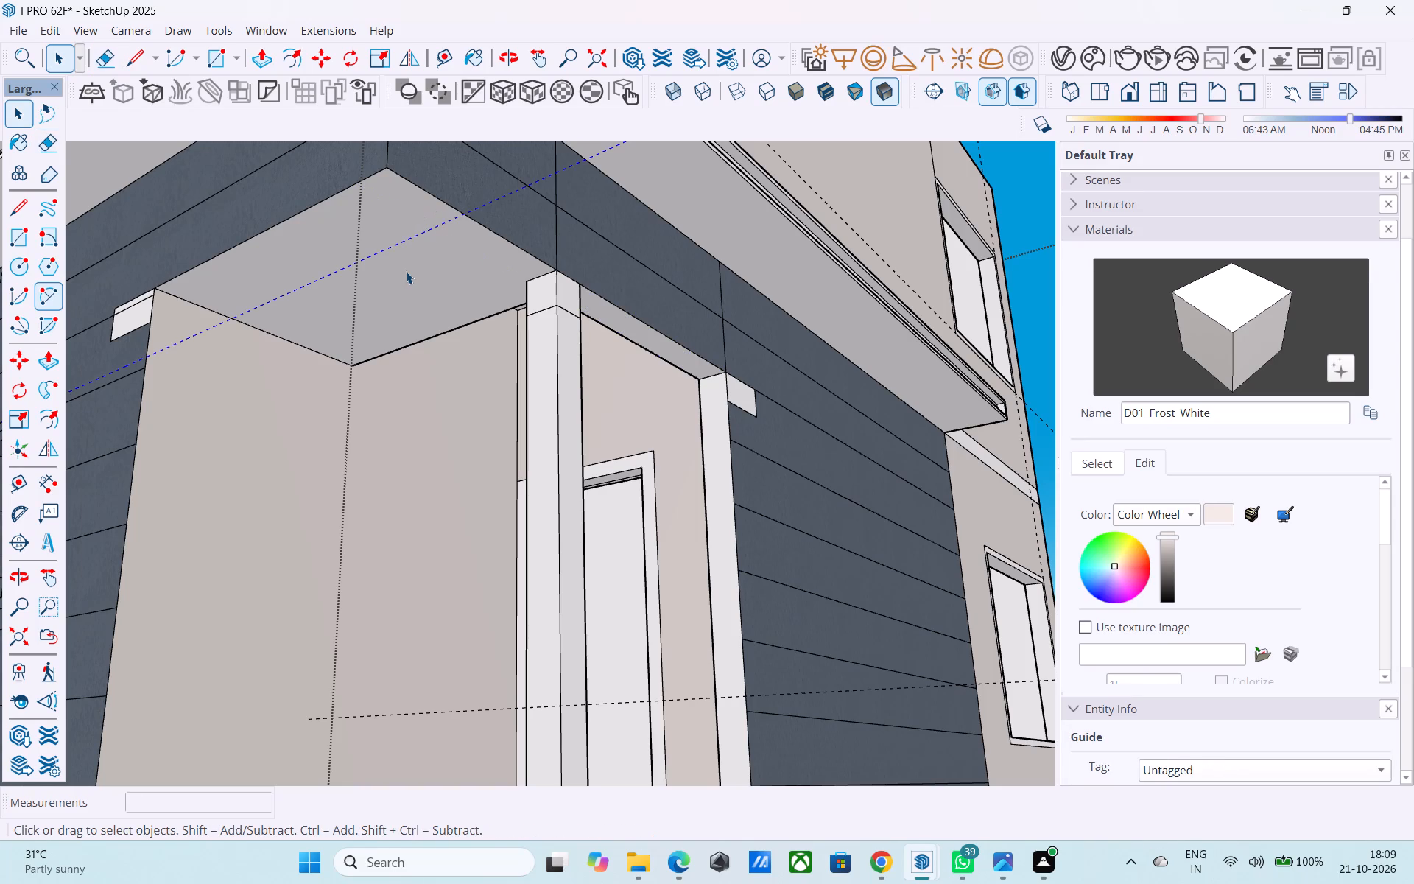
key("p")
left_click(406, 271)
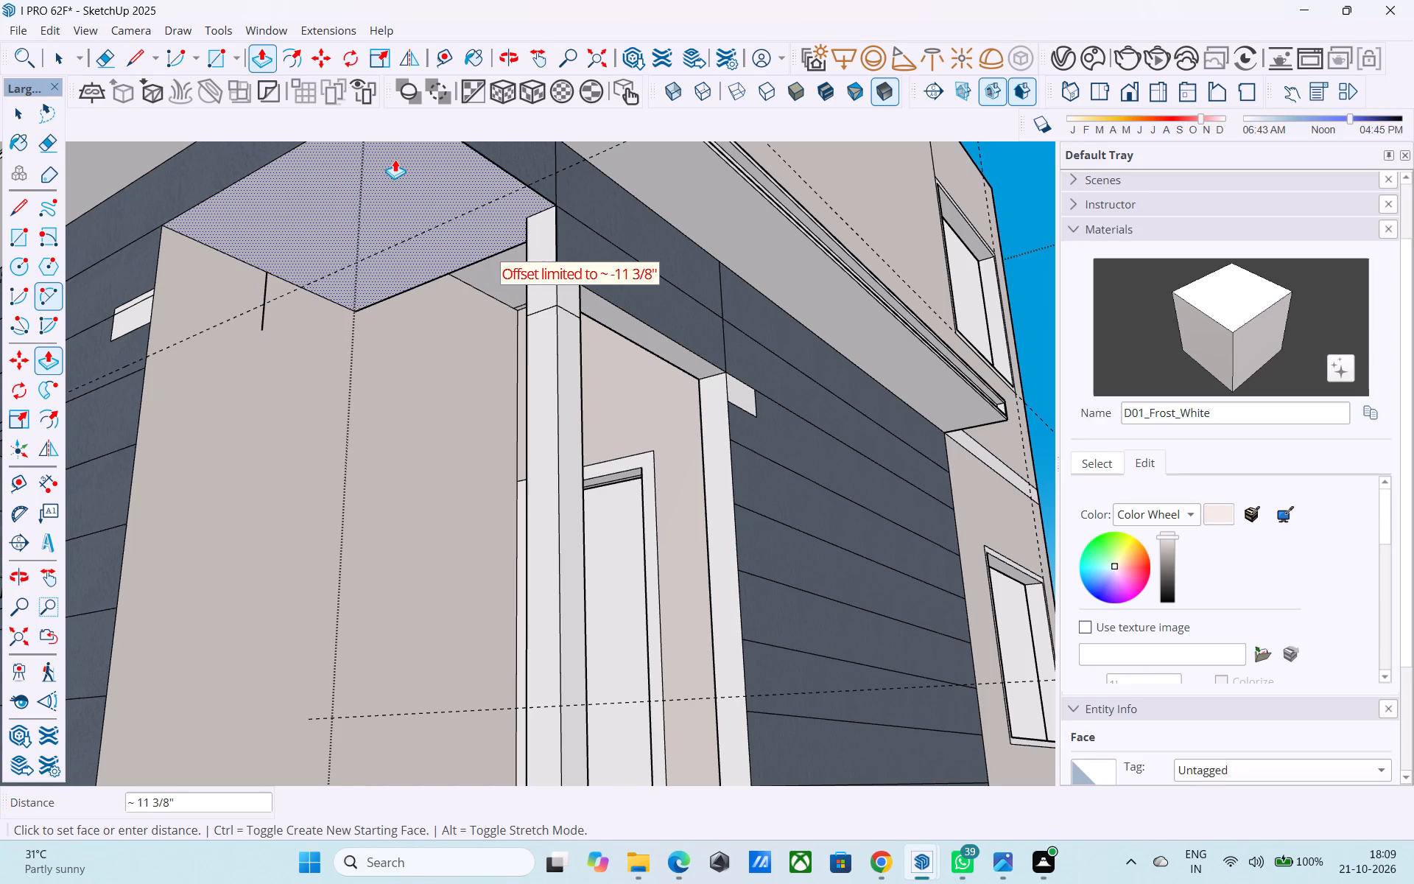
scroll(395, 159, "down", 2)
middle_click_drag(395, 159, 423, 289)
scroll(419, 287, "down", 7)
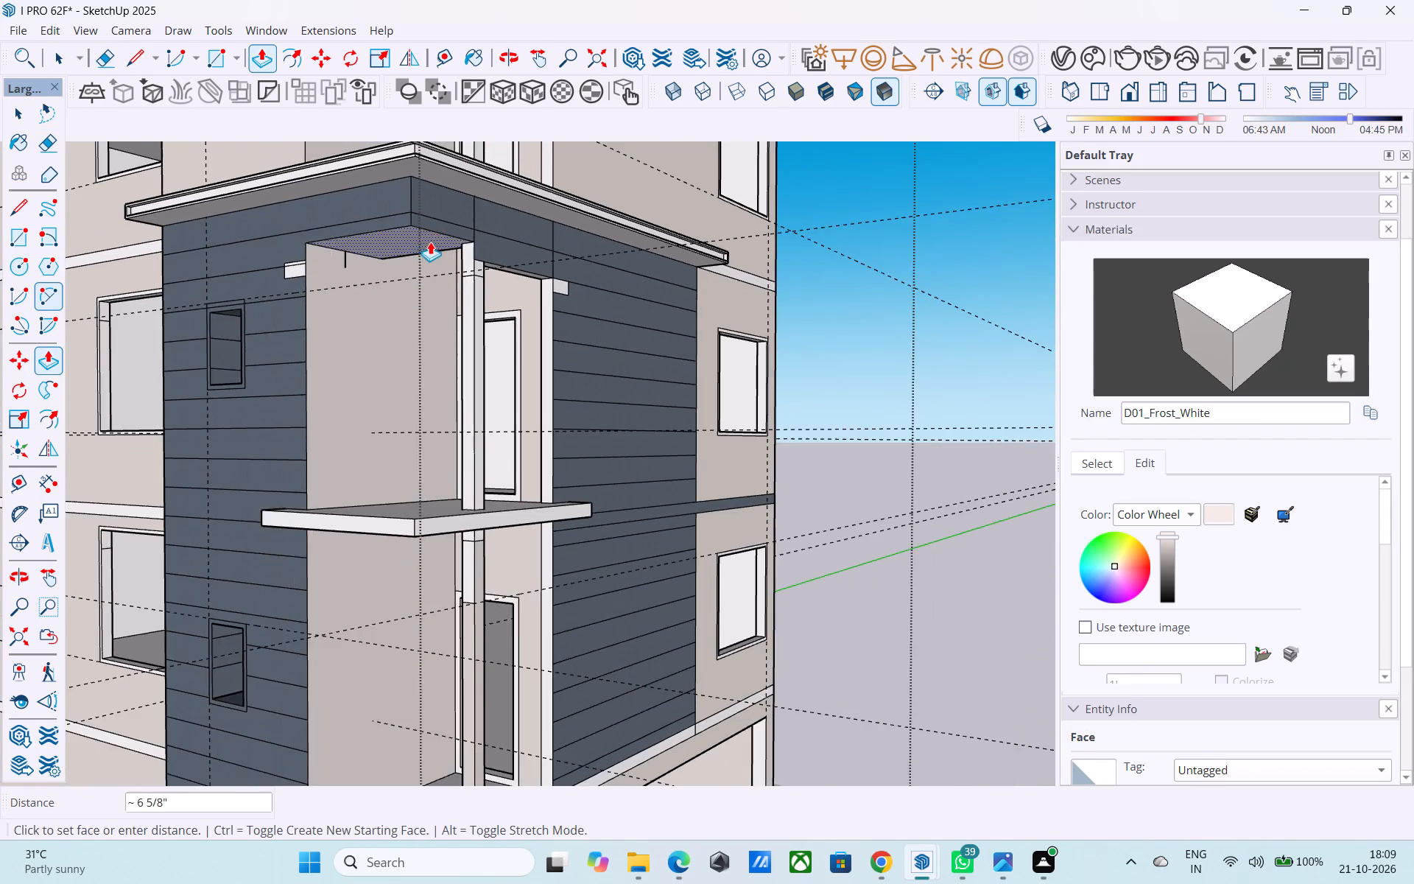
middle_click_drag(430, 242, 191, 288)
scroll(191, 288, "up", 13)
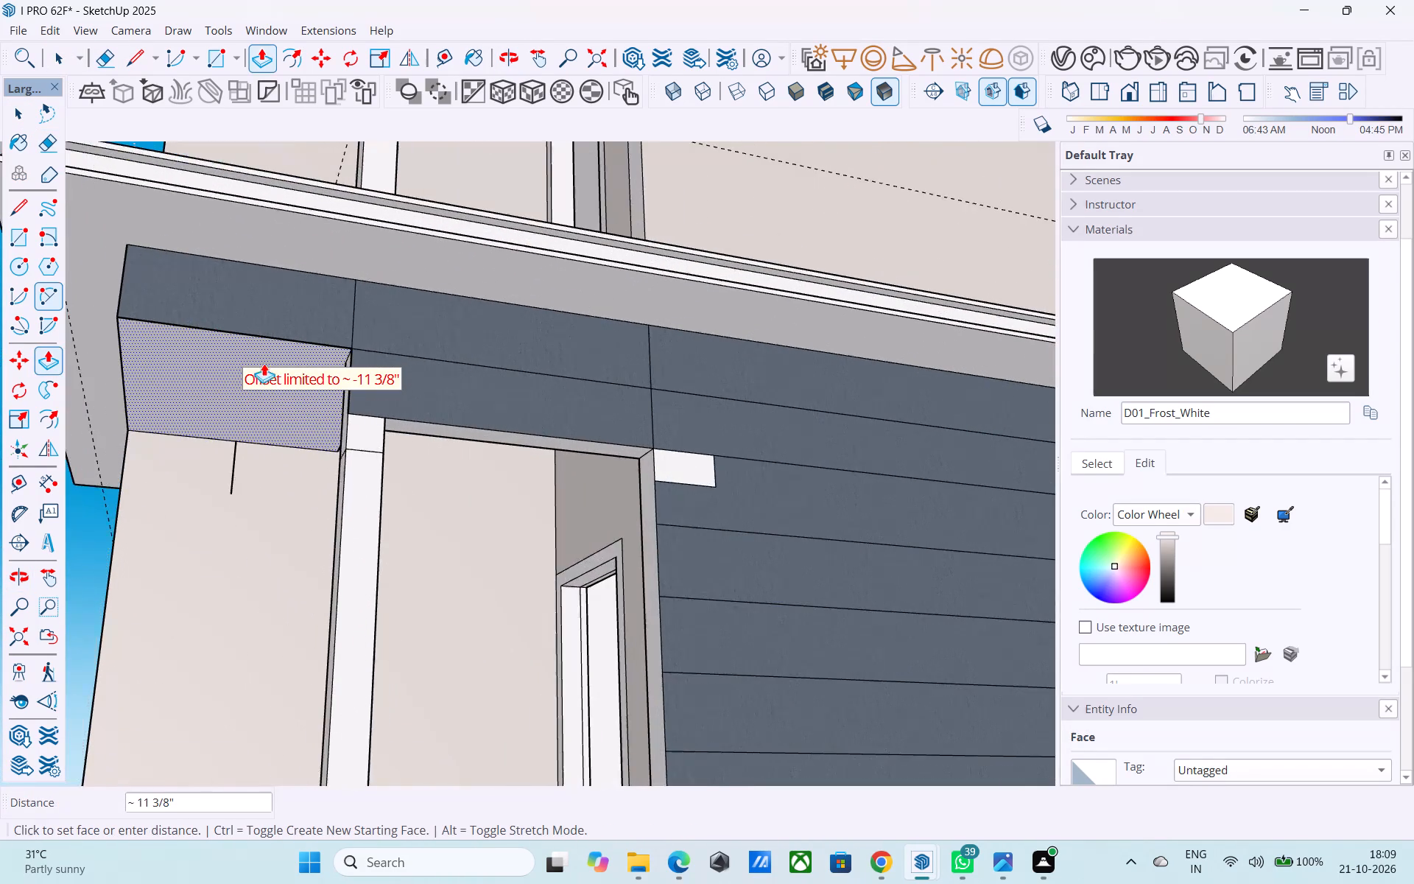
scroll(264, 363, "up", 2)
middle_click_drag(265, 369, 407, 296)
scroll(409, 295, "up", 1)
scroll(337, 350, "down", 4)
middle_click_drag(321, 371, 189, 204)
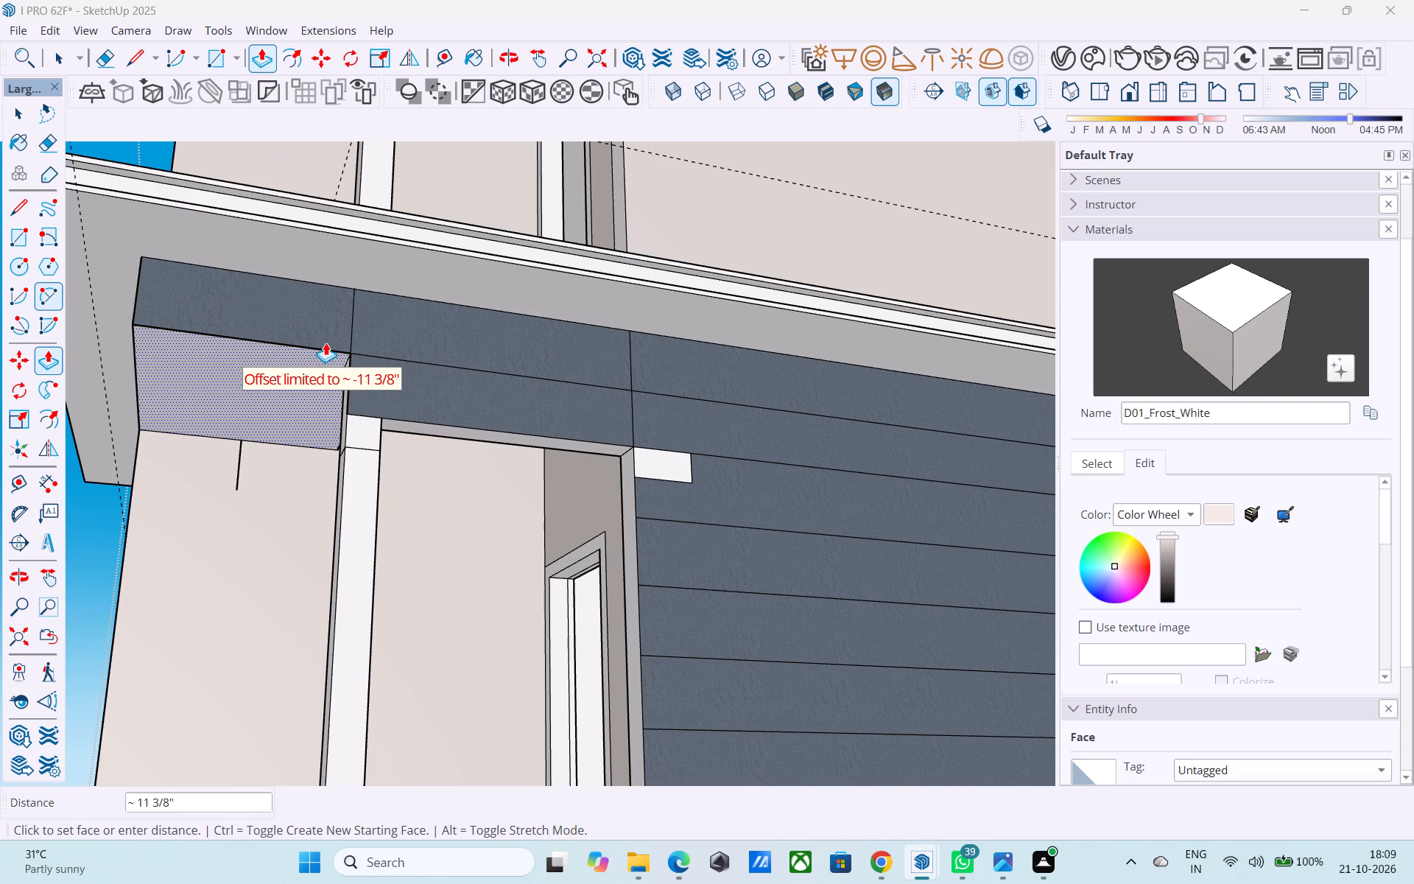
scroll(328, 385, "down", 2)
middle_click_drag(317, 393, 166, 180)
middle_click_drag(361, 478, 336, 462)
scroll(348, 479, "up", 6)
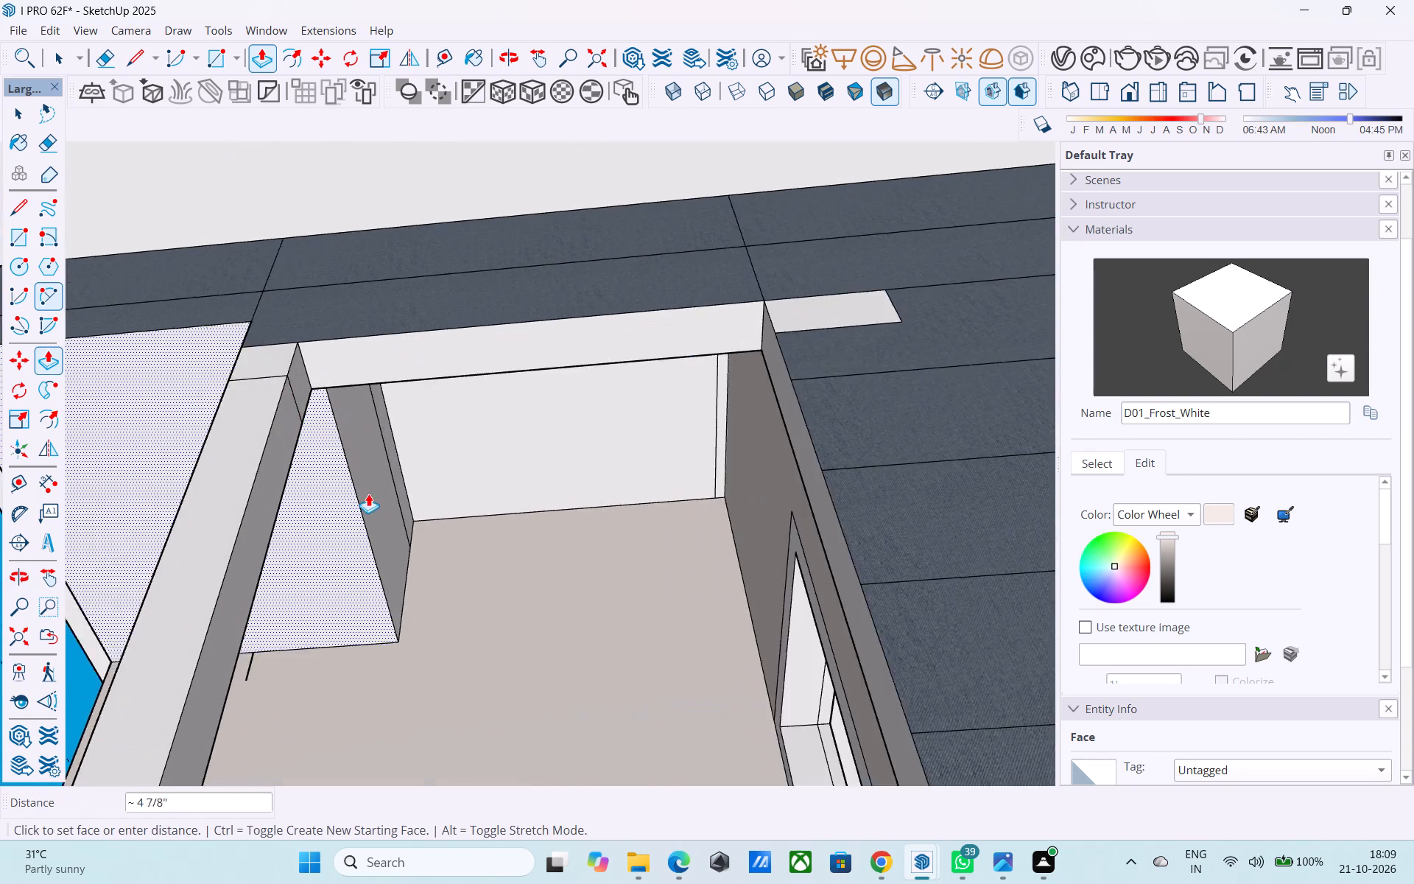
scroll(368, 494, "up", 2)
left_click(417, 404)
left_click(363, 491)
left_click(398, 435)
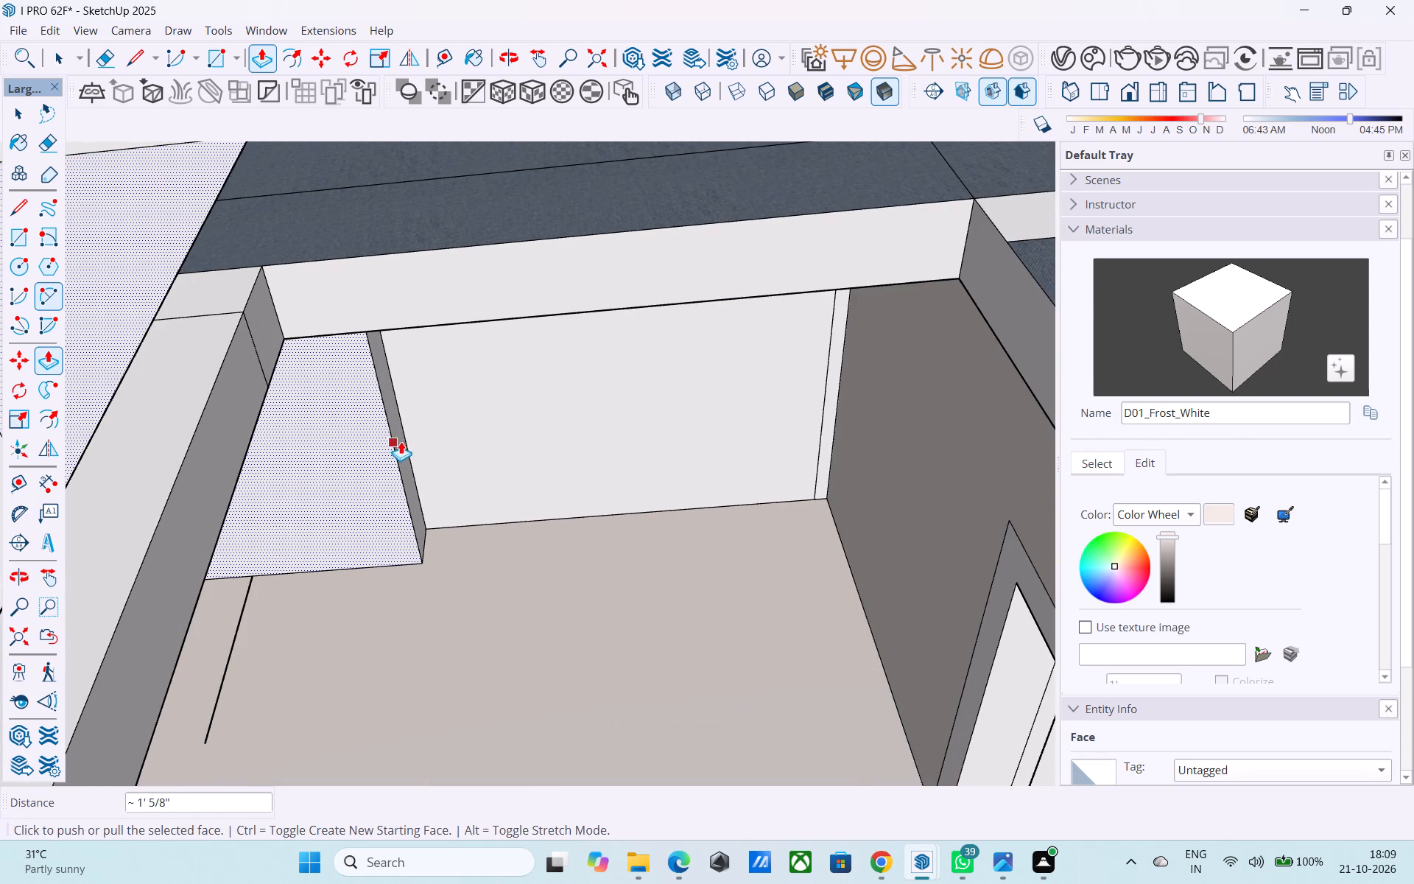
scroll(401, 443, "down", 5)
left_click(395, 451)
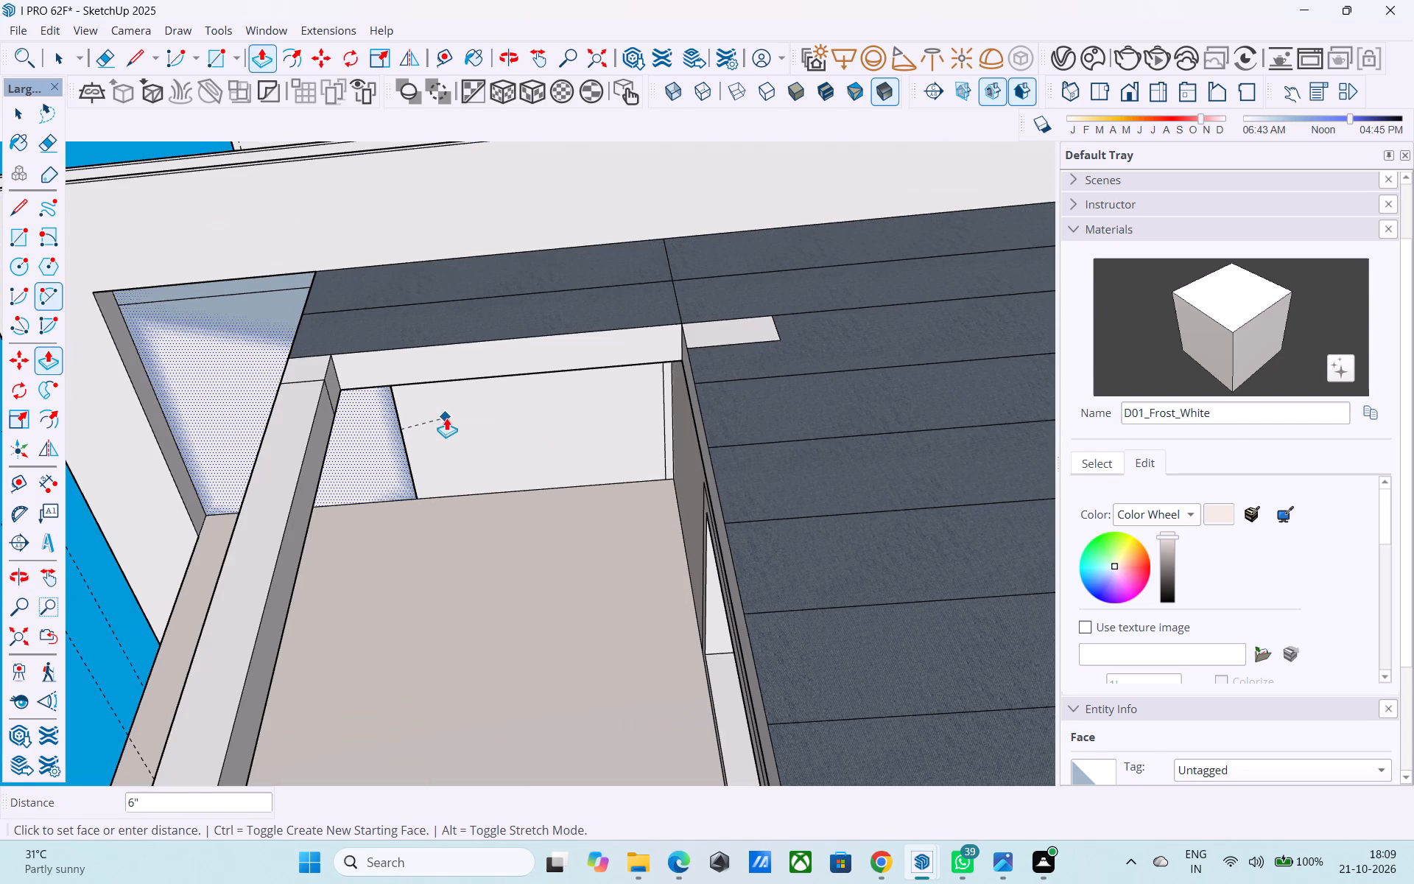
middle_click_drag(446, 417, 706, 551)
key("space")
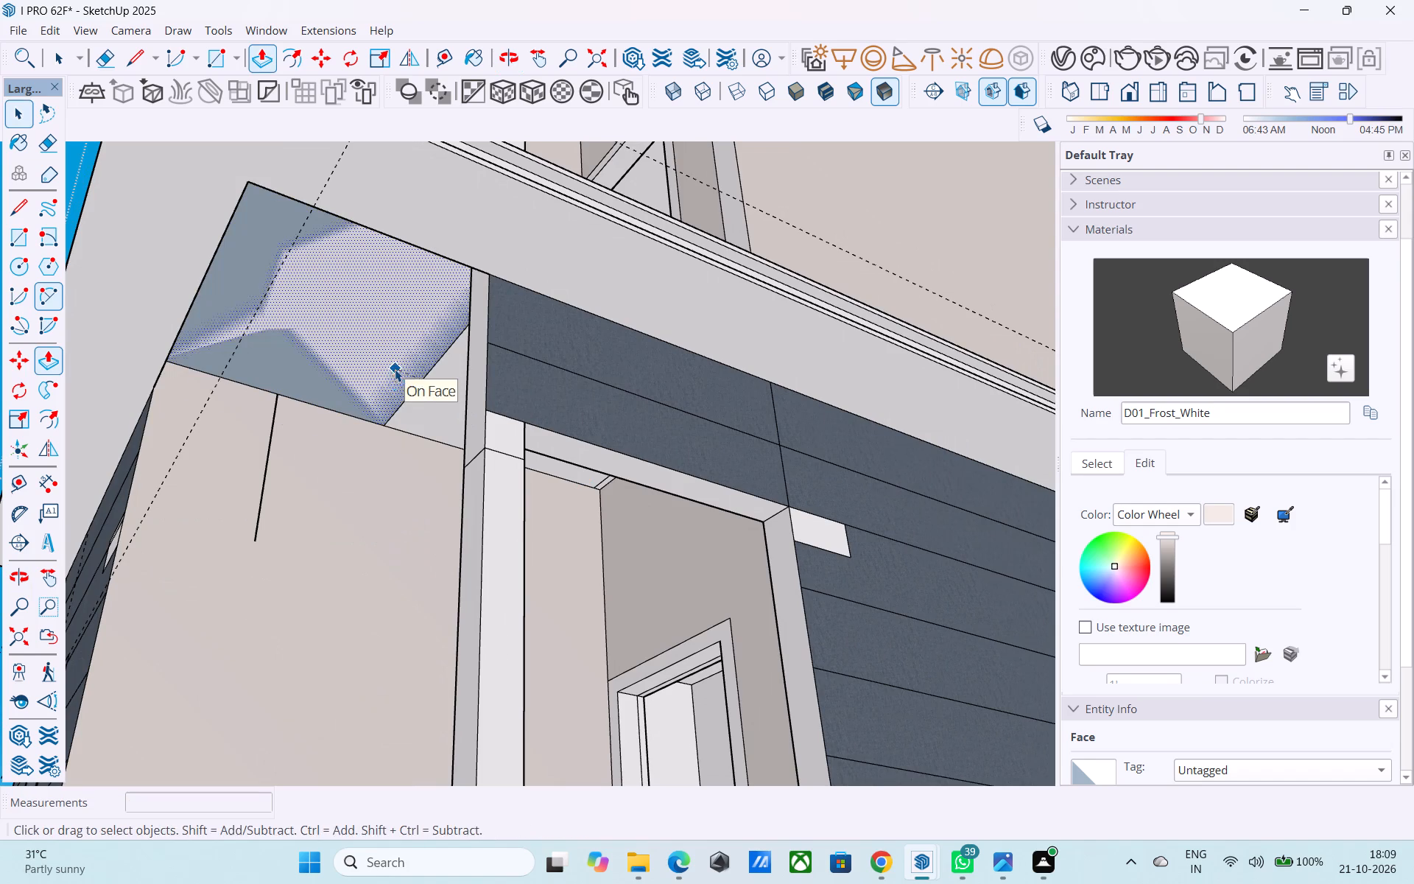
Measure the height from the balcony ceiling's inner corner beside the door wall down towards the floor slab below.
scroll(395, 369, "up", 4)
middle_click_drag(398, 384, 93, 337)
scroll(100, 333, "up", 1)
middle_click_drag(417, 483, 393, 463)
scroll(306, 359, "down", 6)
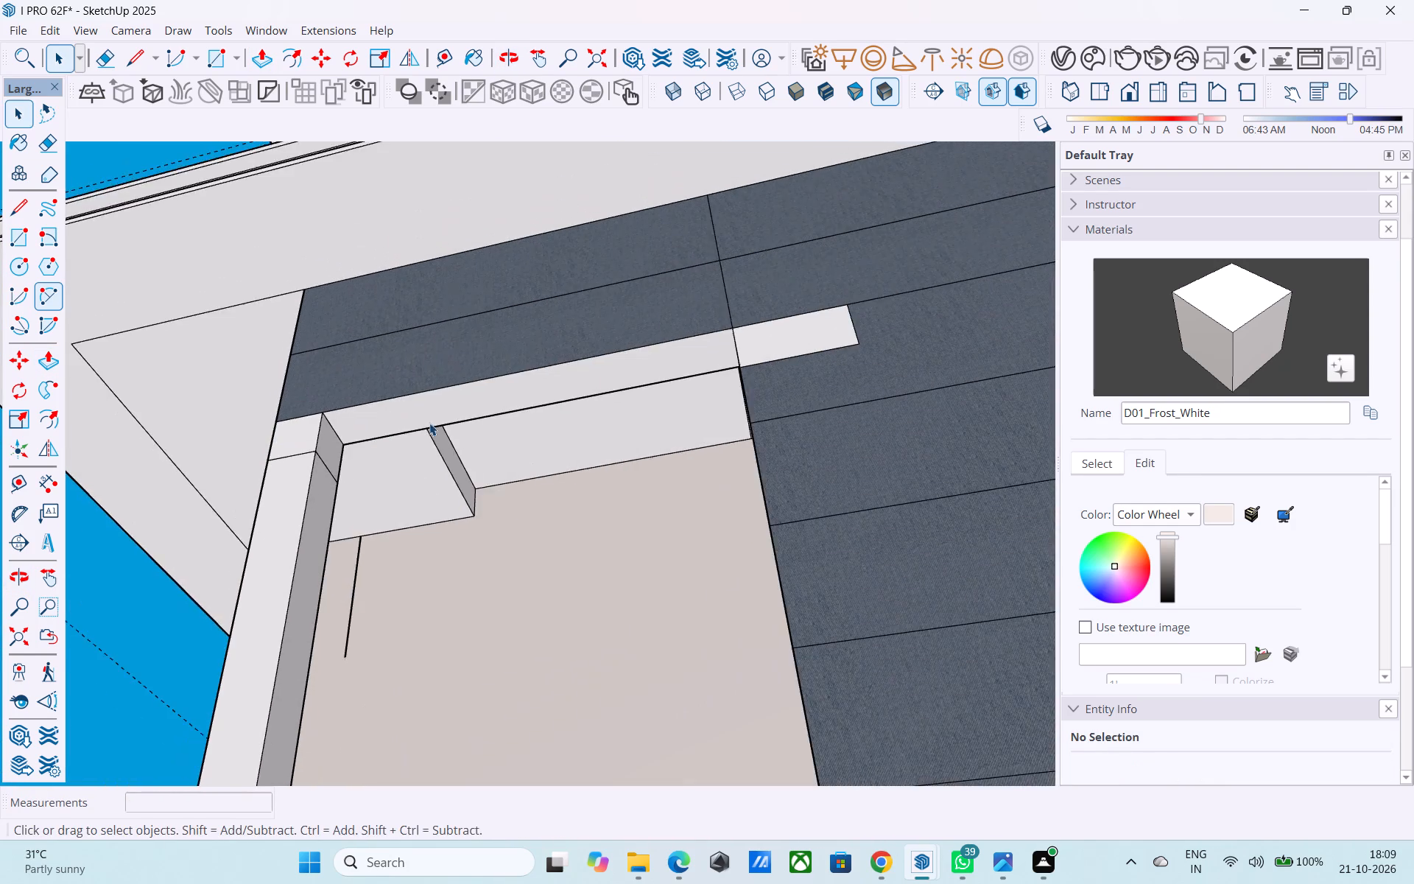
middle_click_drag(430, 423, 649, 494)
key("l")
scroll(652, 489, "up", 6)
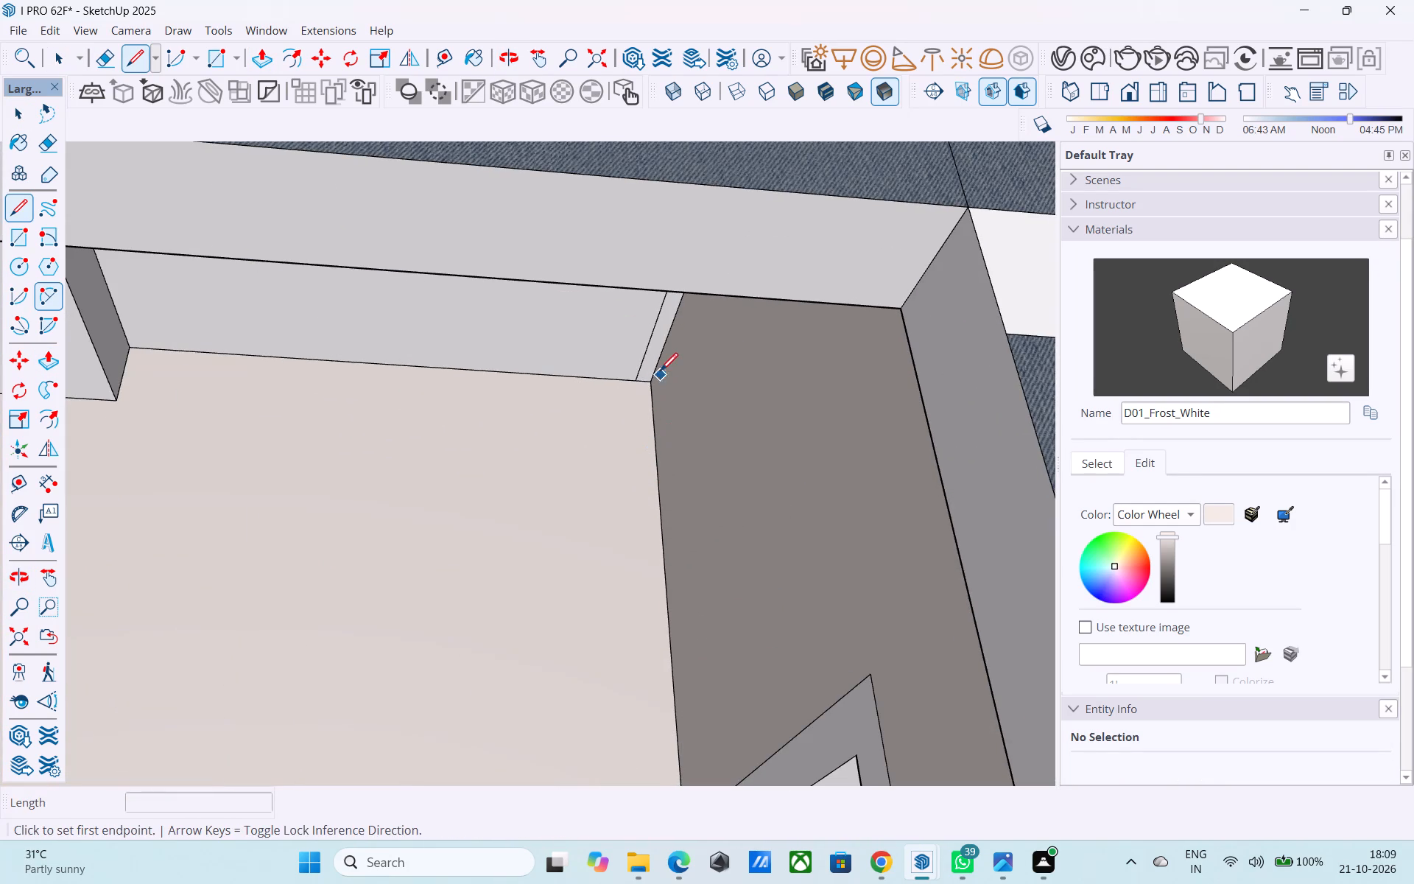
left_click(653, 379)
scroll(653, 368, "down", 15)
middle_click_drag(626, 440, 669, 541)
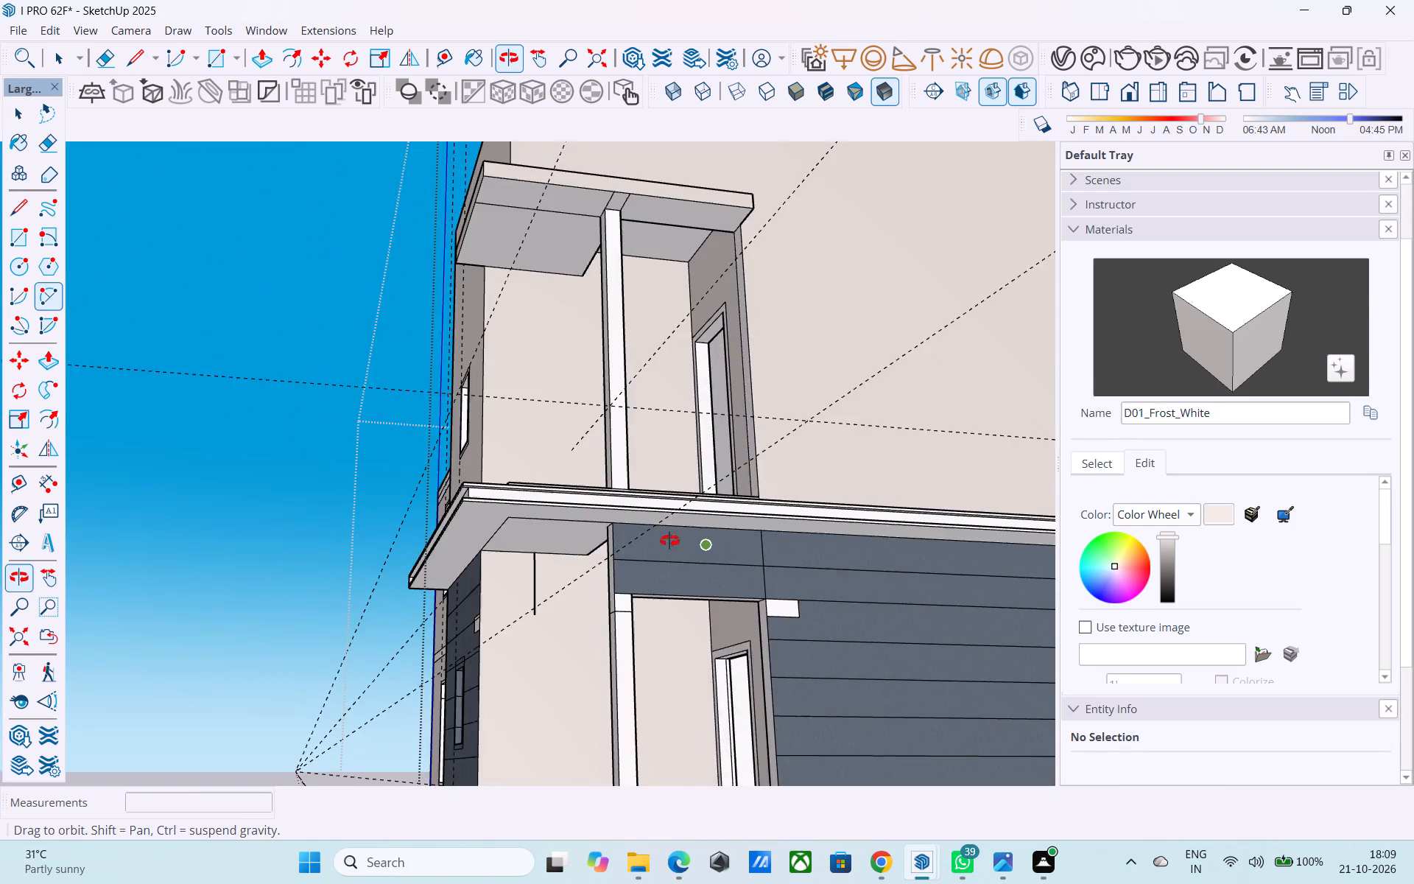
middle_click_drag(669, 541, 669, 539)
scroll(611, 407, "down", 7)
scroll(619, 399, "up", 1)
scroll(619, 396, "down", 4)
middle_click_drag(628, 595, 720, 659)
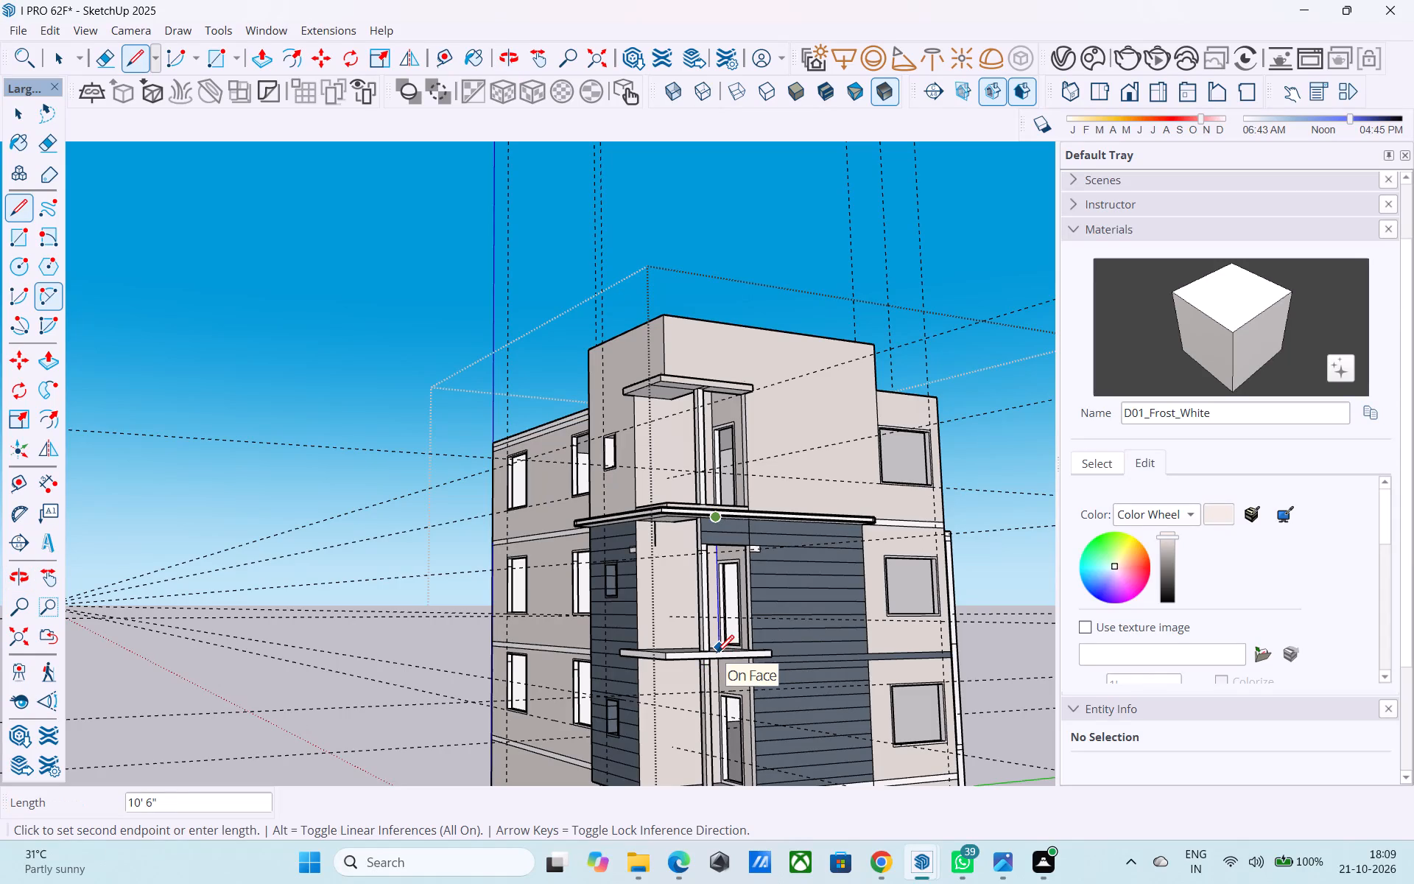
scroll(684, 579, "down", 5)
middle_click_drag(684, 572, 697, 624)
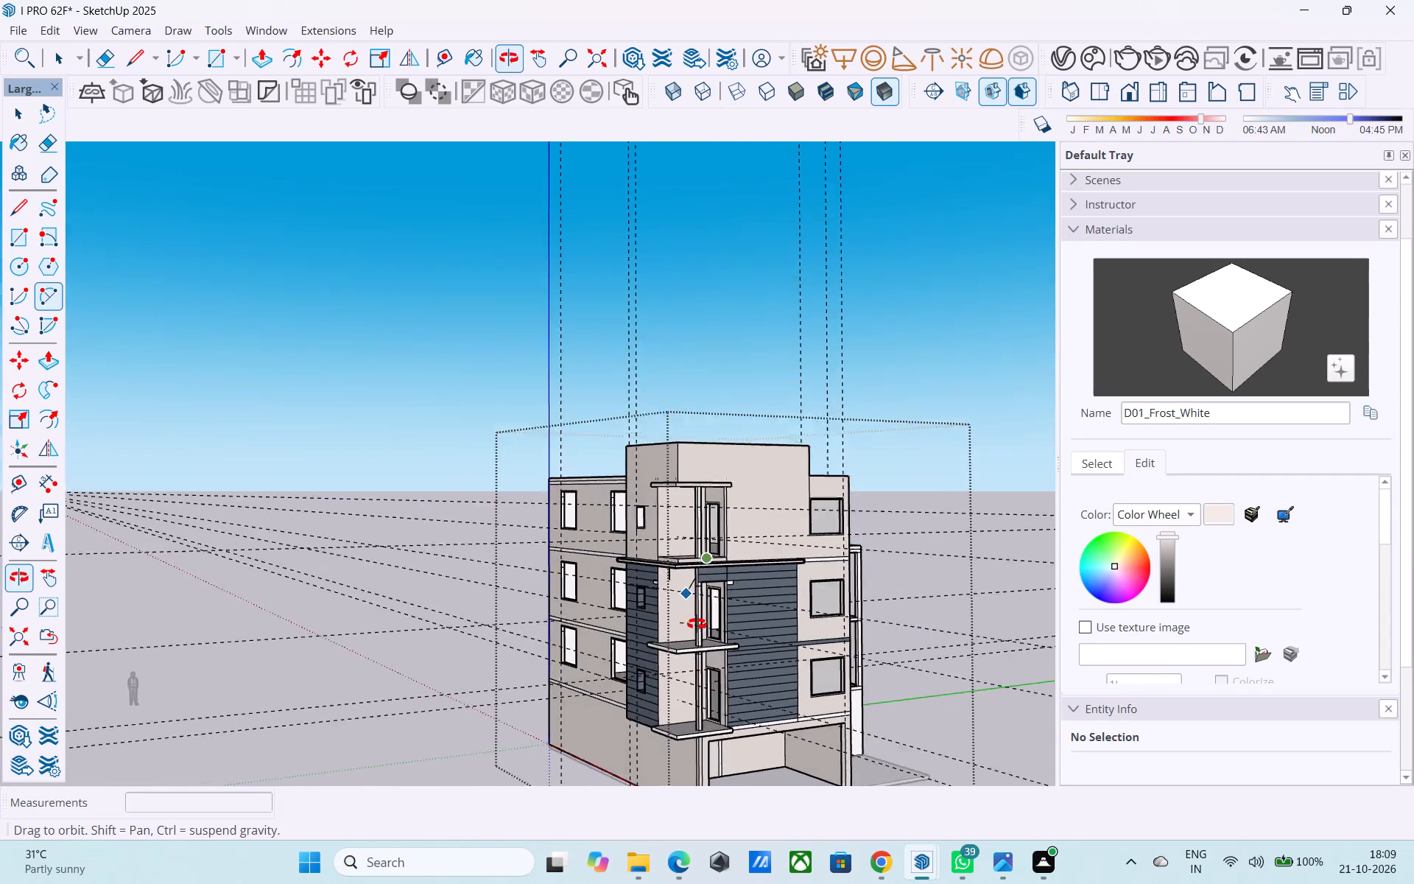
middle_click_drag(697, 624, 723, 651)
scroll(719, 644, "down", 2)
middle_click_drag(719, 644, 699, 621)
scroll(665, 653, "up", 9)
Undo all the trimming edits on the balcony's ceiling slab back to the full projecting slab, keeping the raised front parapet.
key("ctrl+z")
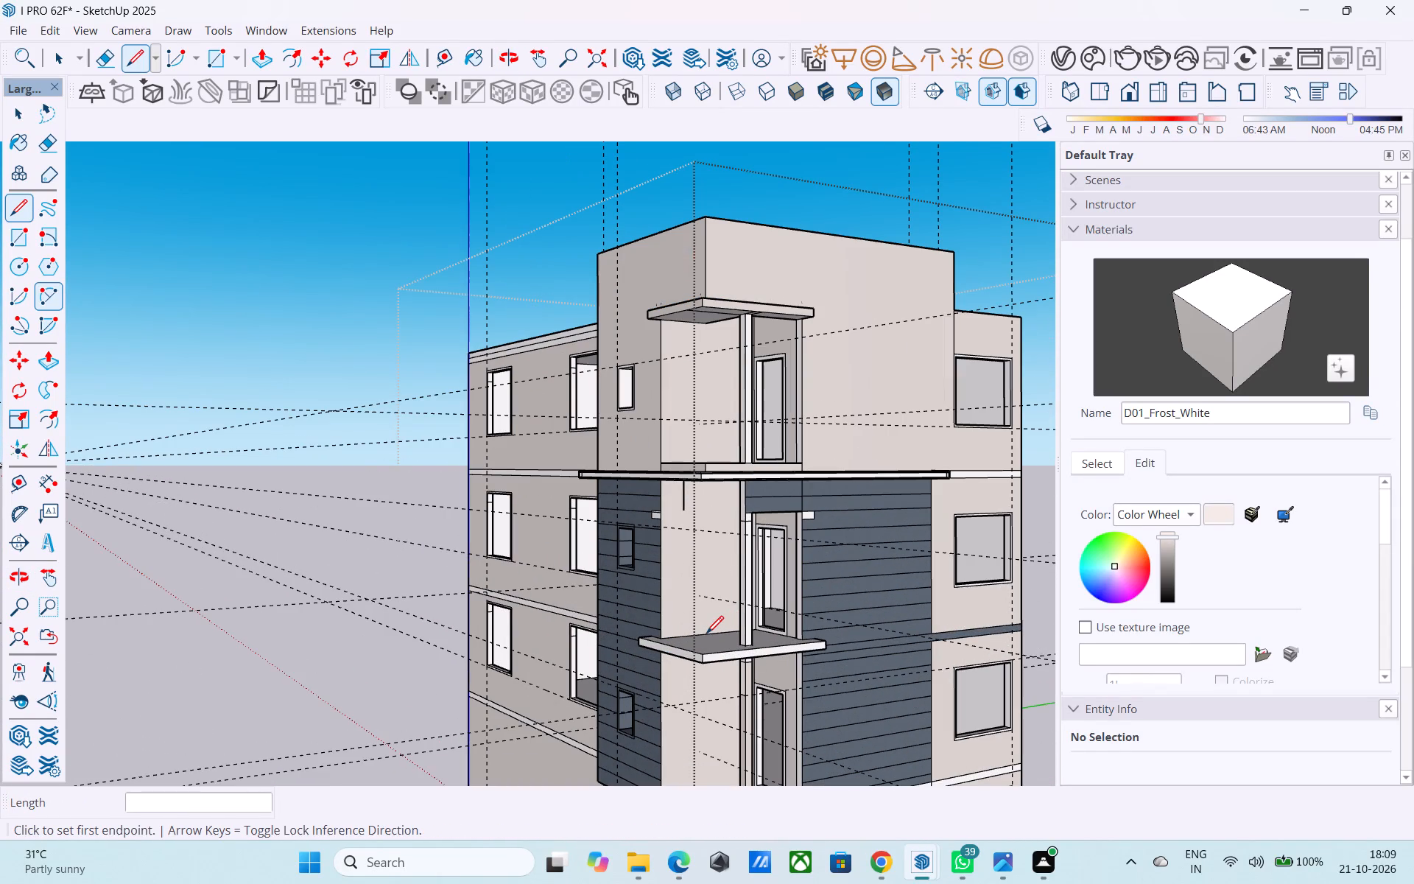
key("ctrl+z")
key("ctrl+z")
key("ctrl+z")
key("ctrl+z")
key("ctrl+z")
key("ctrl+z")
key("ctrl+z")
key("ctrl+z")
key("ctrl+z")
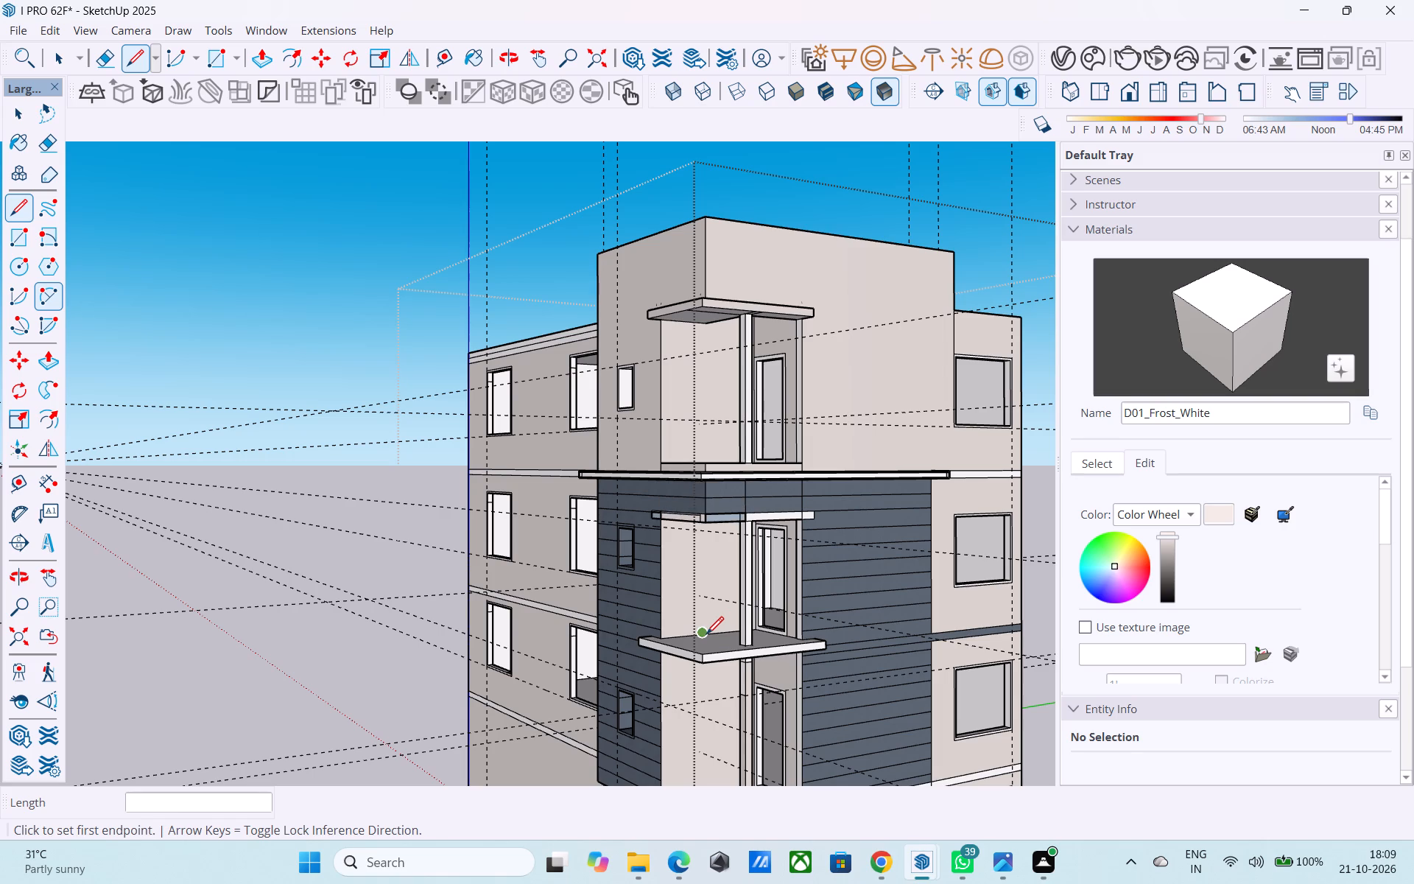
key("ctrl+z")
key("ctrl+z")
key("ctrl+z")
key("ctrl+z")
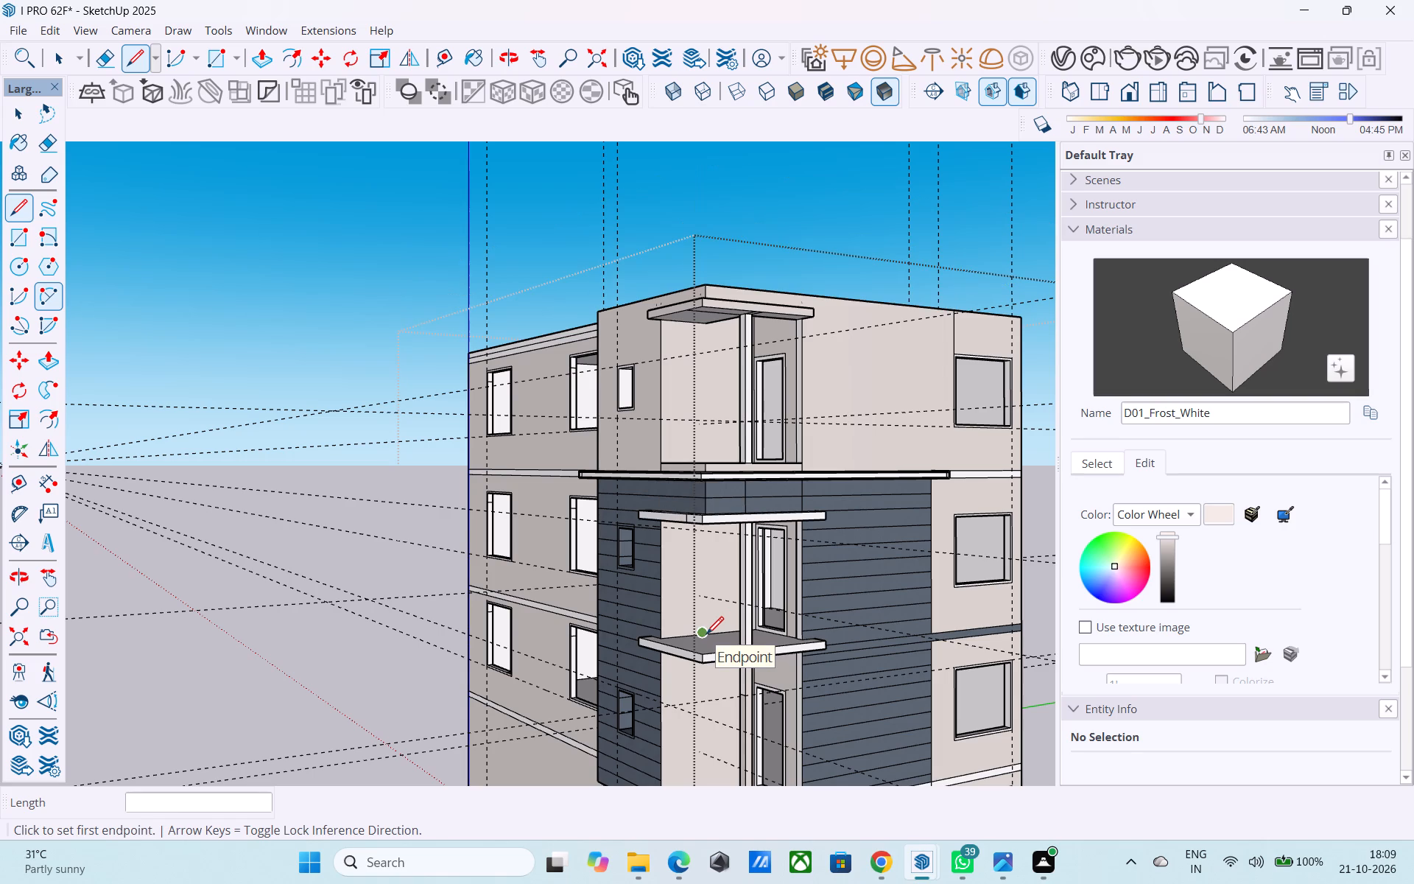
key("ctrl+y")
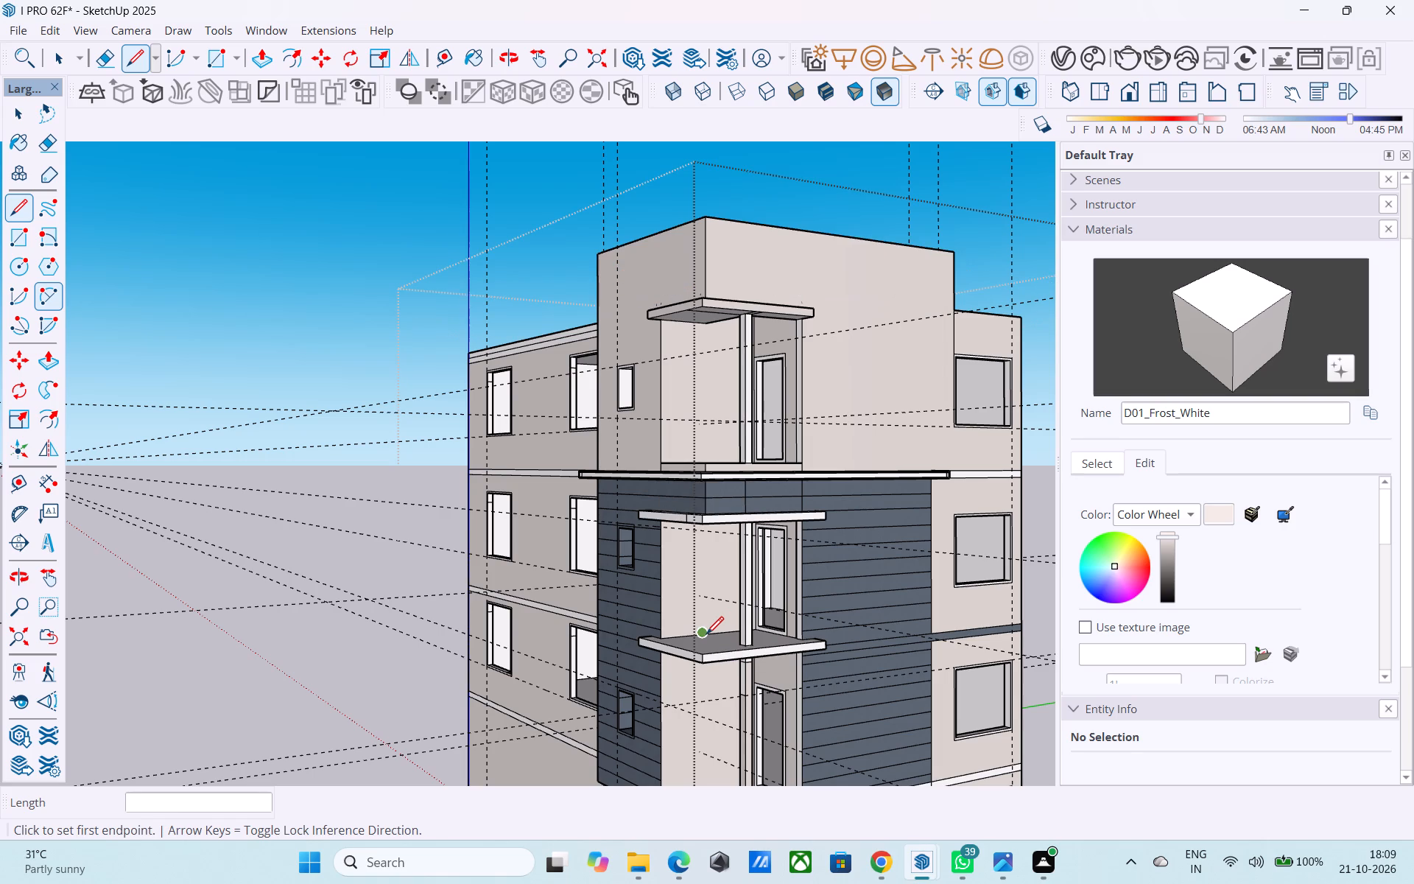
Save the model.
key("ctrl+s")
Copy the lowest balcony slab's top outer edge on the narrow-window side inward across the slab, parallel to the original.
key("space")
scroll(634, 508, "down", 7)
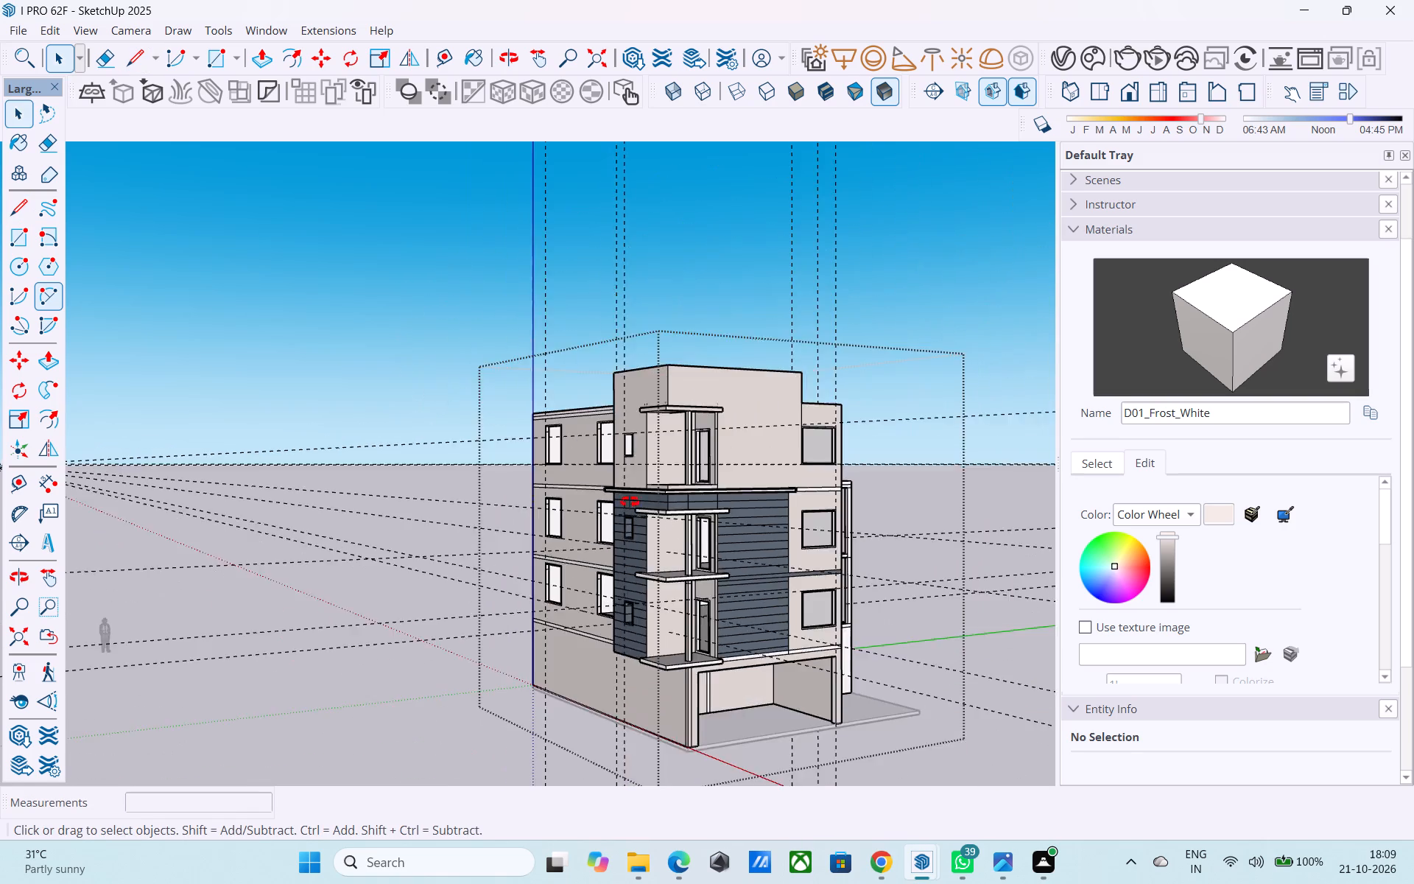
middle_click_drag(632, 505, 614, 466)
scroll(671, 487, "up", 6)
scroll(678, 487, "down", 5)
middle_click_drag(683, 571, 708, 625)
scroll(708, 623, "down", 5)
middle_click_drag(703, 613, 768, 679)
scroll(772, 711, "up", 14)
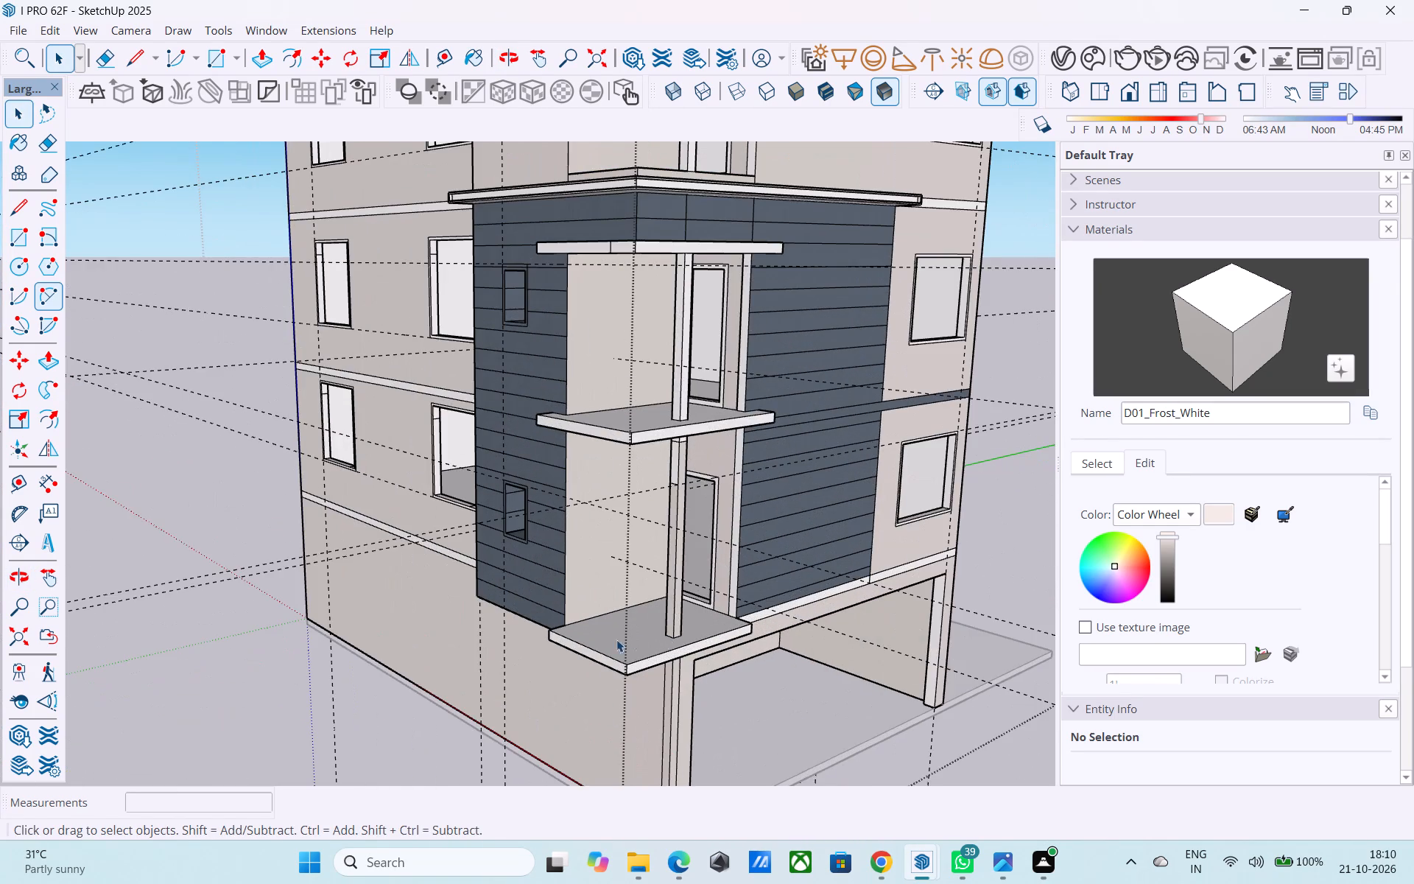
middle_click_drag(597, 643, 593, 634)
scroll(585, 635, "up", 9)
middle_click_drag(543, 610, 532, 786)
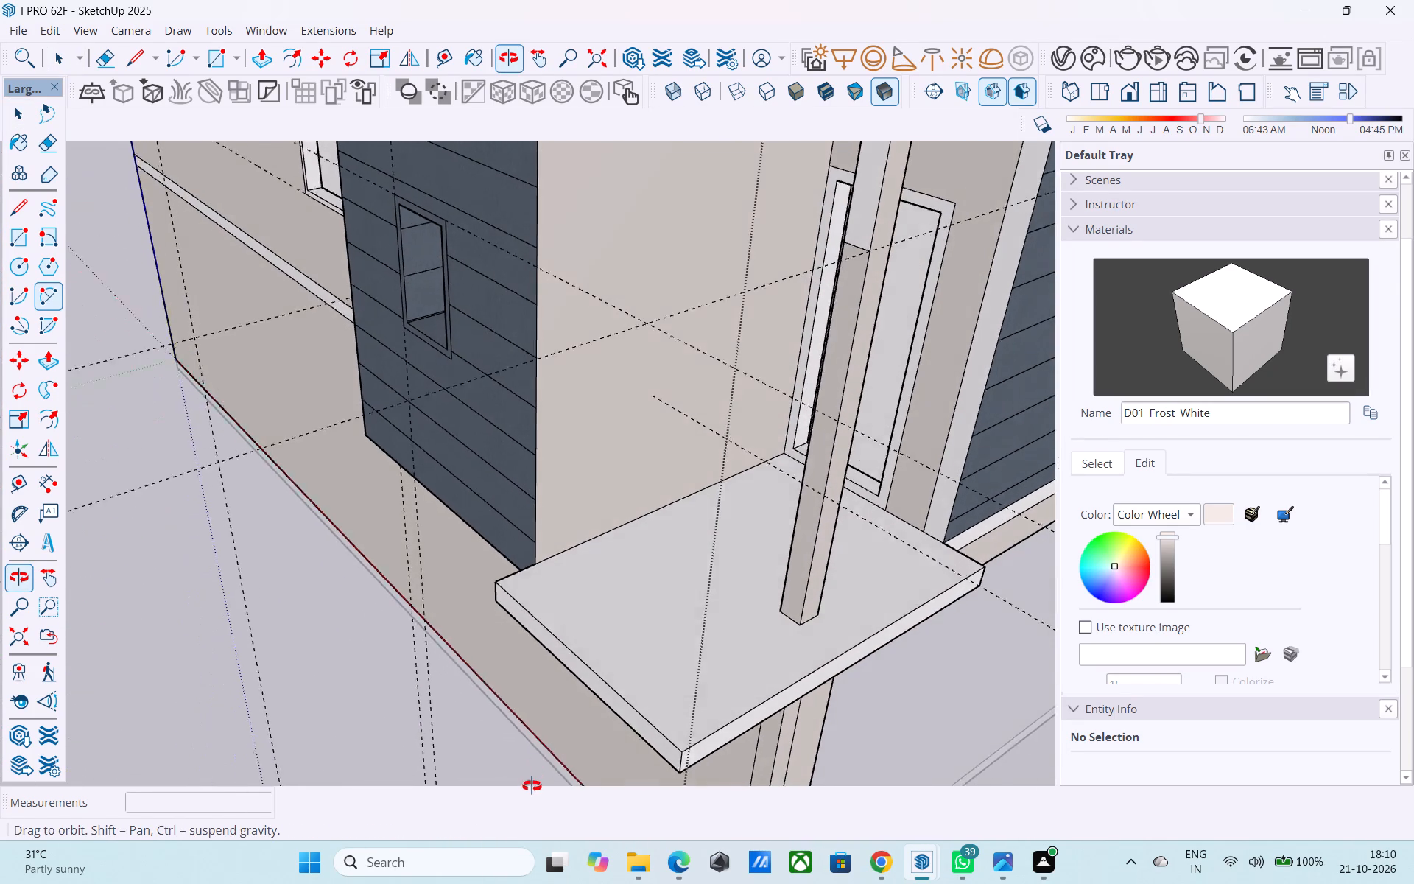
middle_click_drag(532, 786, 532, 787)
scroll(523, 723, "up", 2)
scroll(512, 666, "down", 4)
middle_click_drag(512, 665, 507, 642)
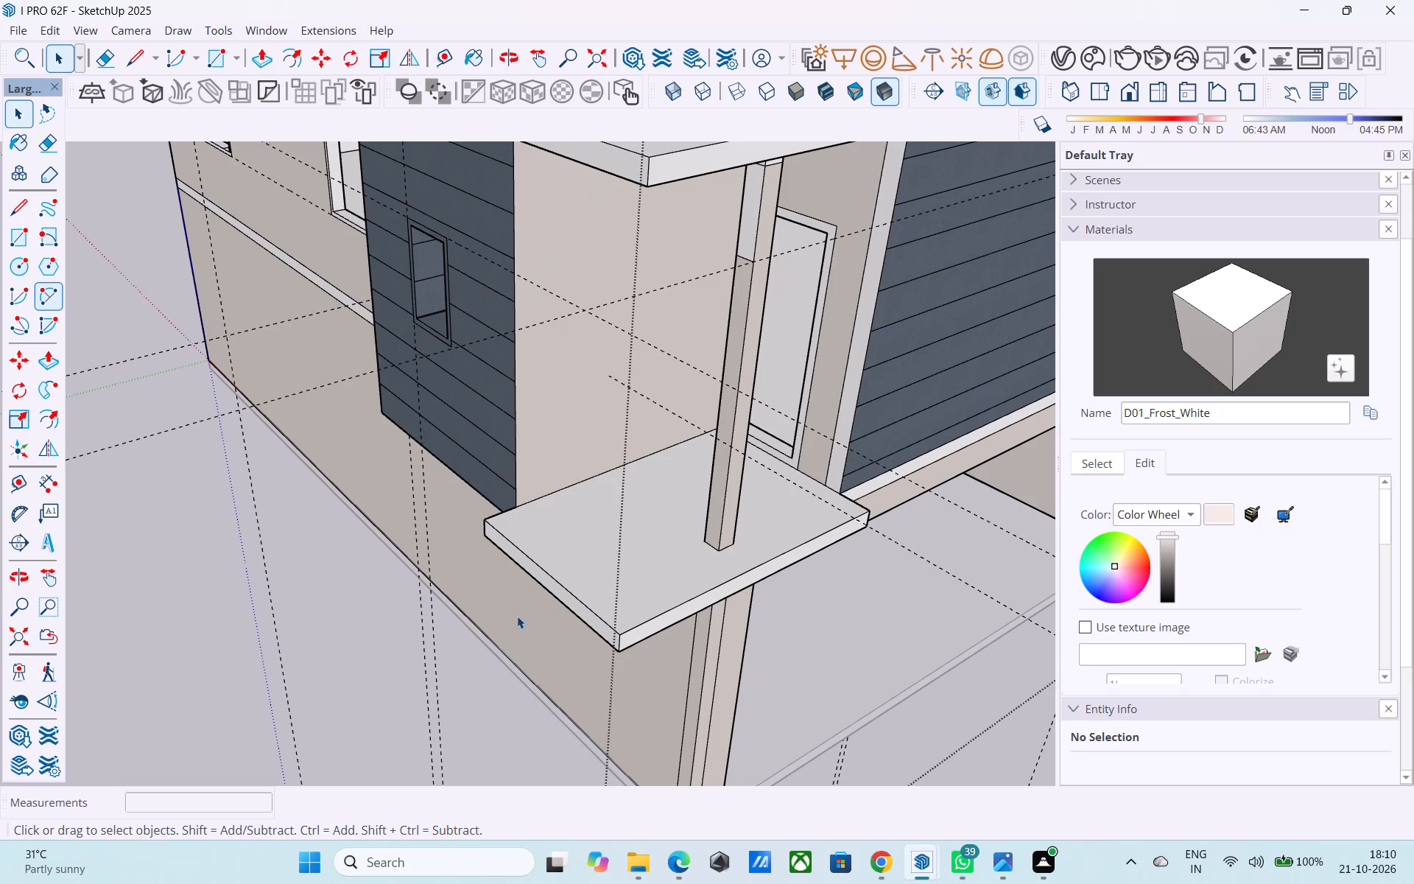
middle_click_drag(517, 615, 525, 594)
scroll(542, 485, "up", 10)
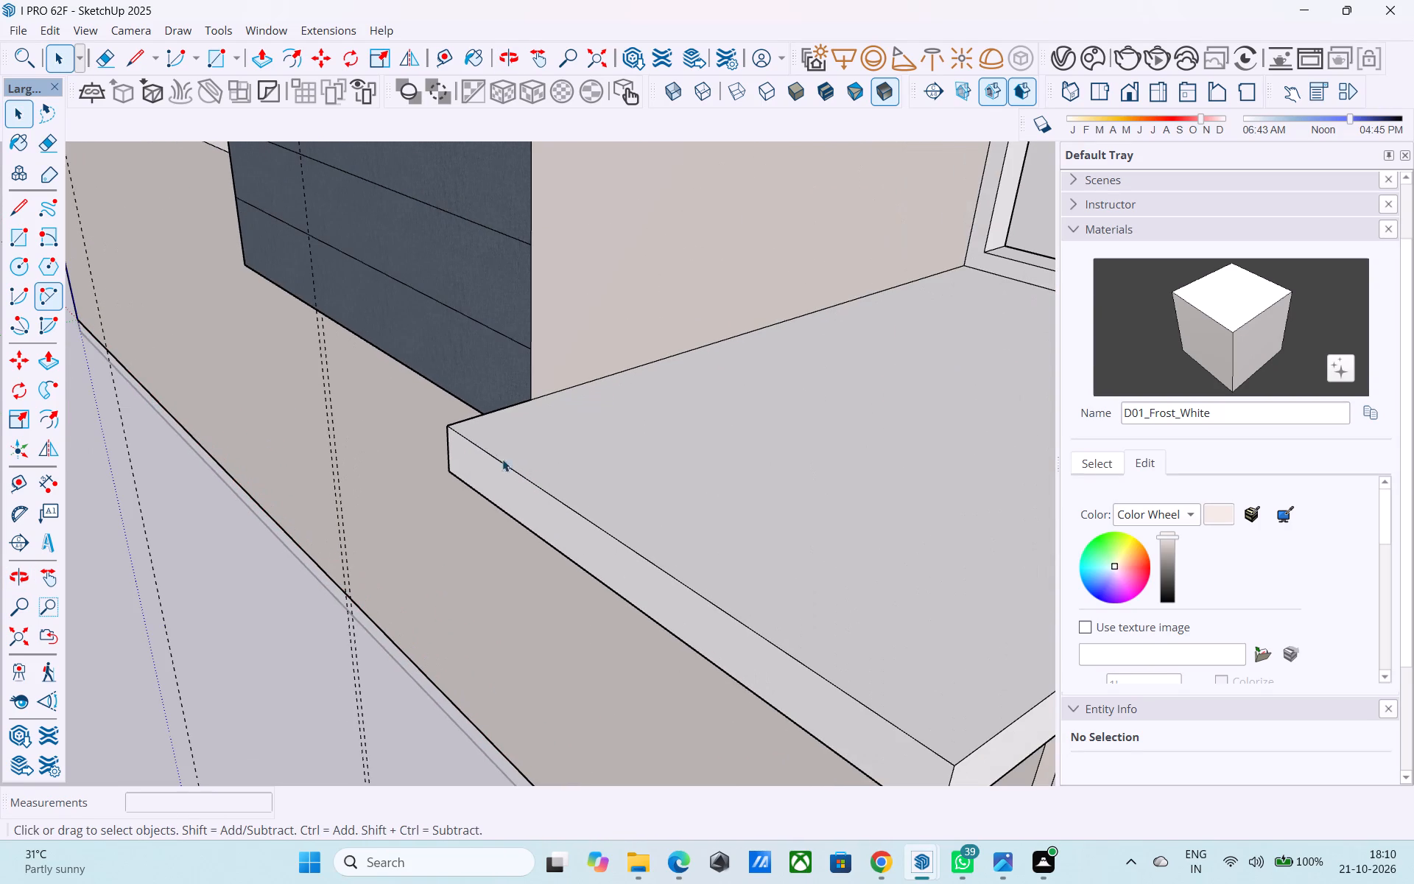
left_click(477, 445)
scroll(443, 398, "down", 6)
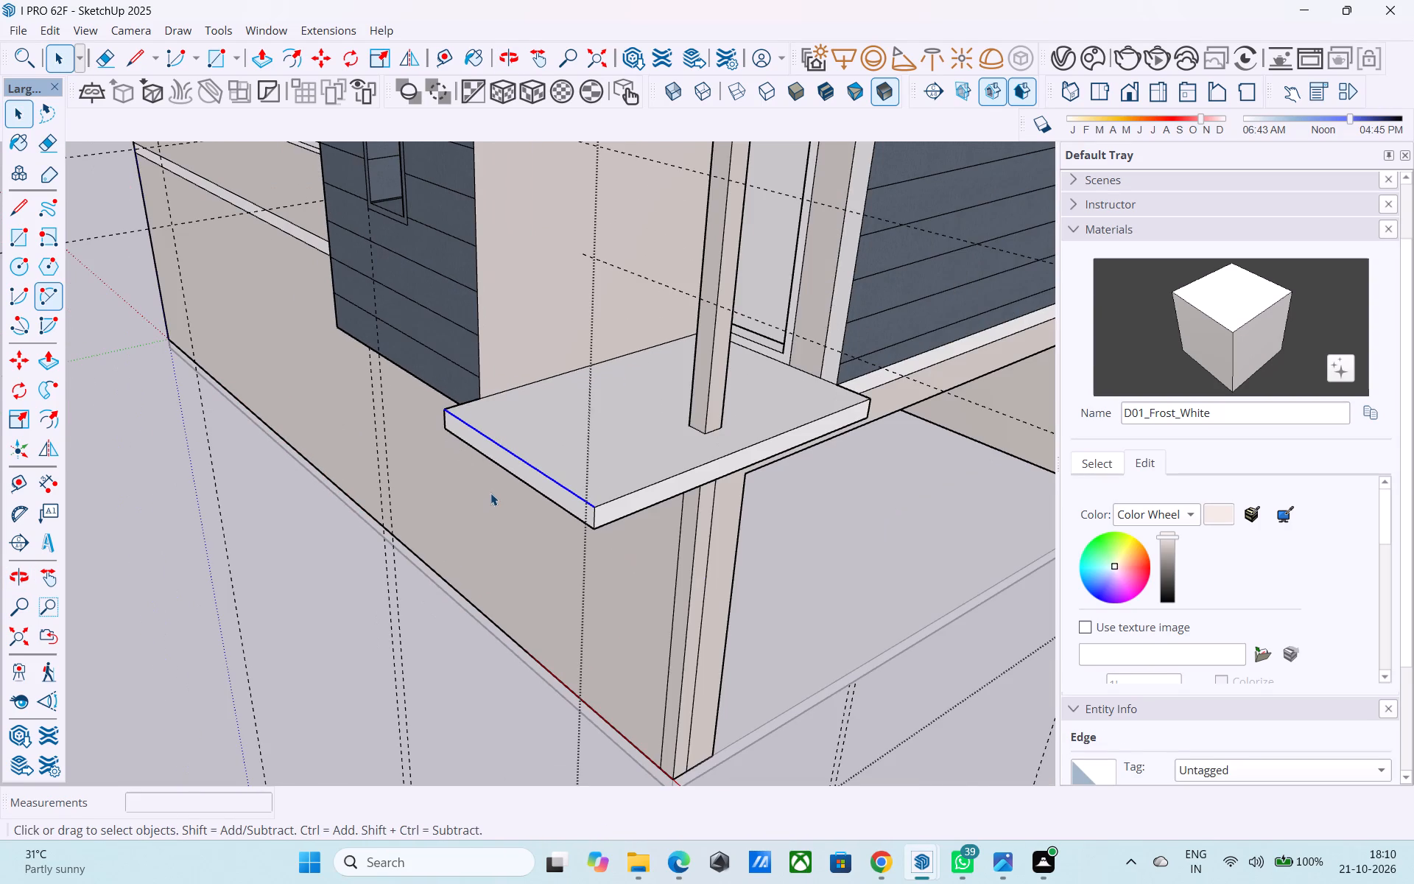
key("m")
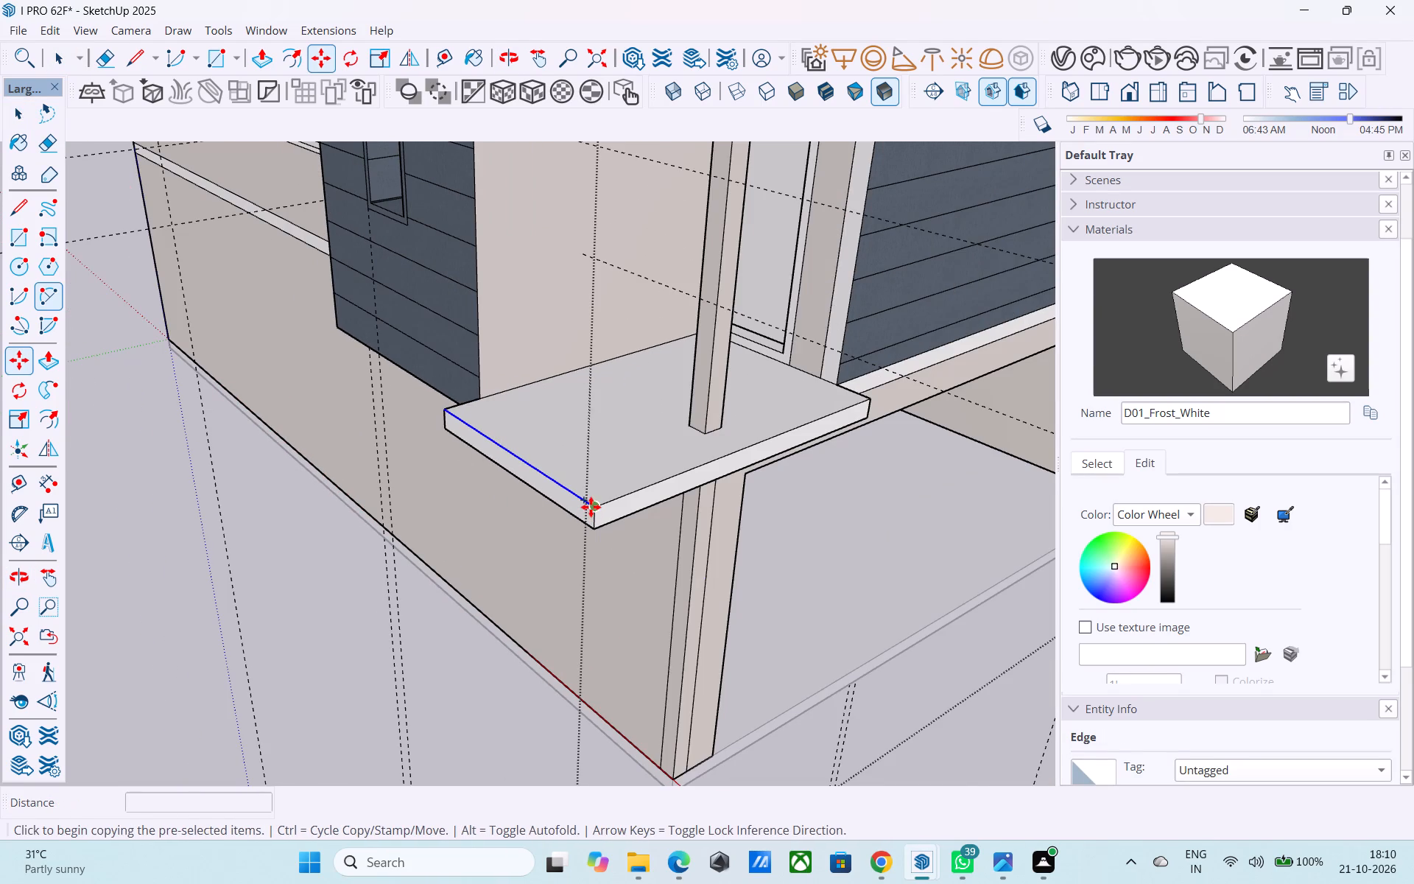
left_click(591, 507)
left_click(611, 494)
scroll(612, 494, "up", 4)
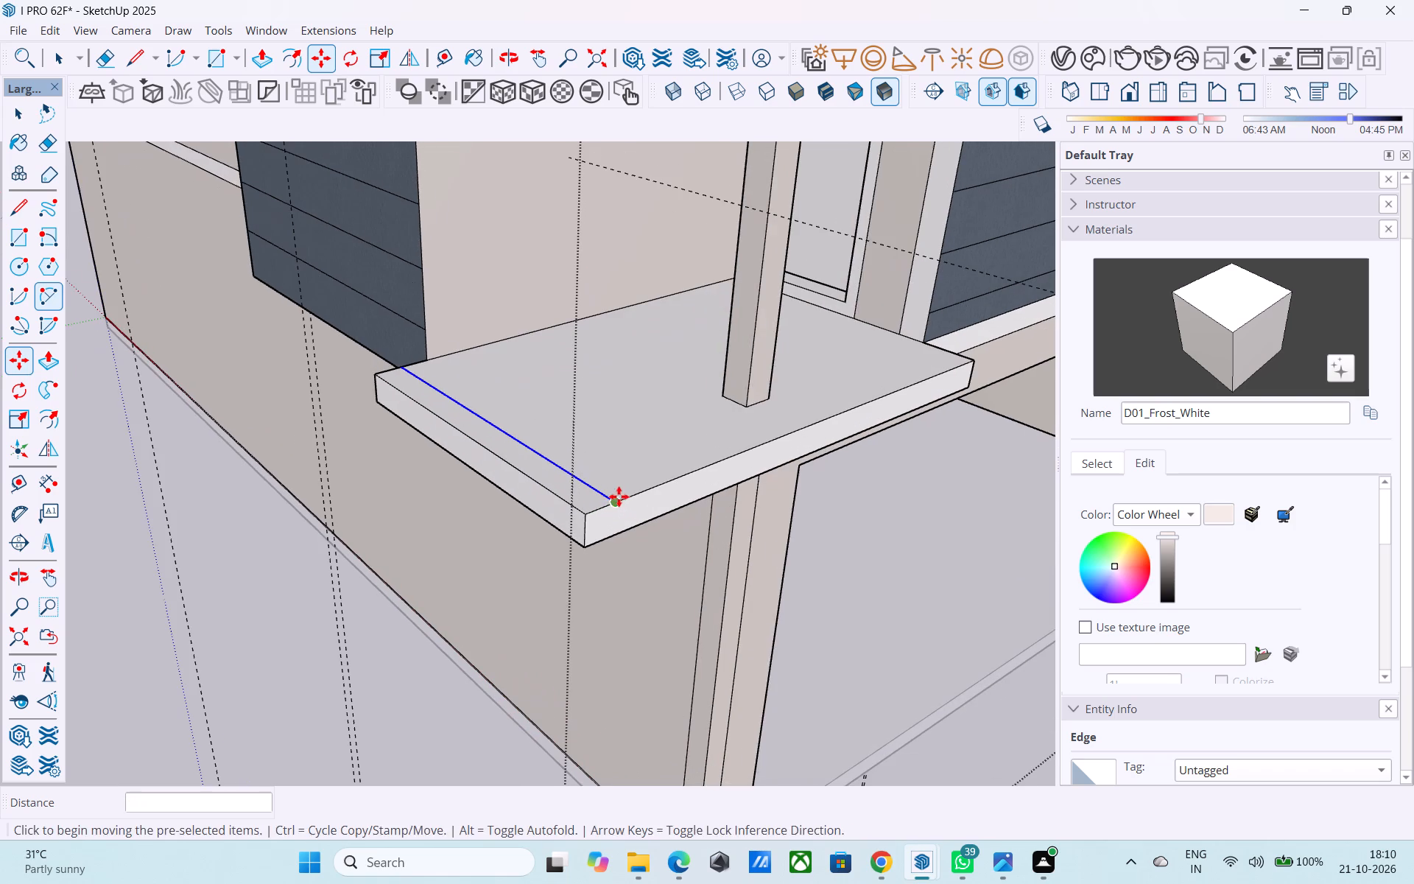
key("space")
Copy the slab's top outer edge on the column side inward 6" and erase the overlapping edge stub at the corner.
left_click(625, 498)
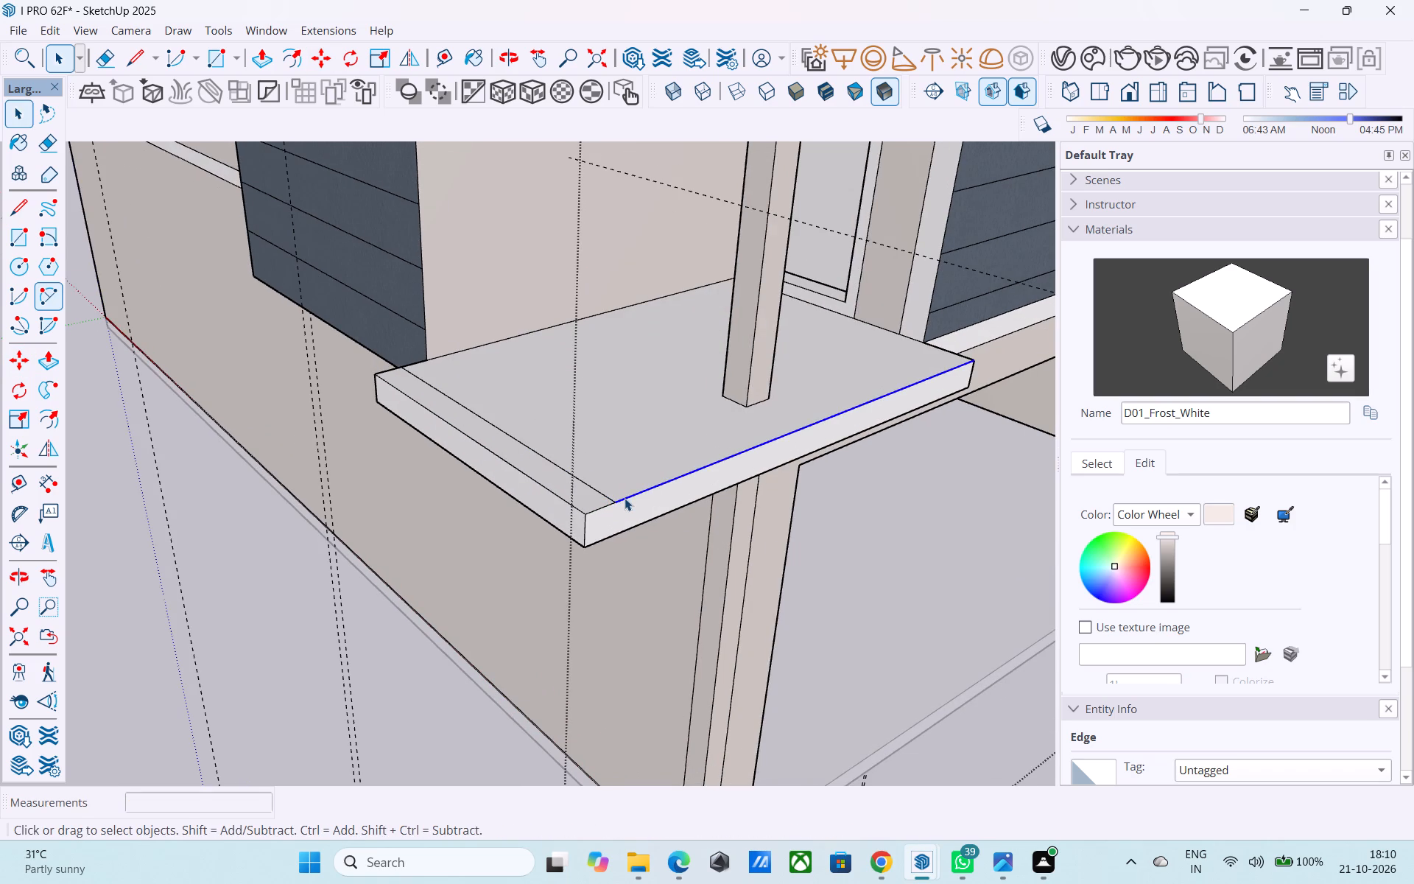
key("m")
left_click(622, 497)
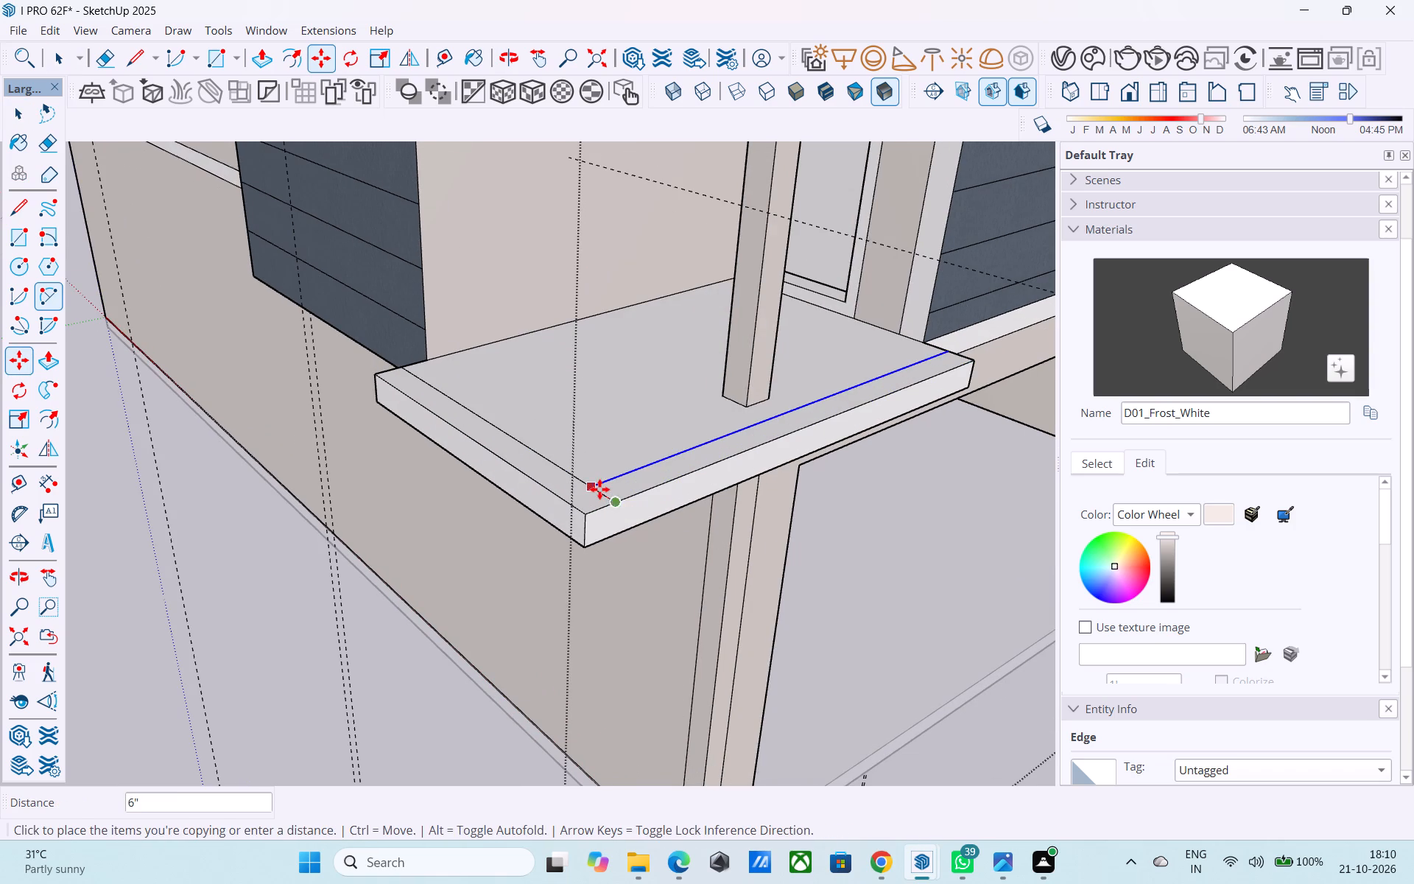
left_click(599, 489)
key("e")
left_click_drag(612, 498, 605, 497)
Push/Pull the L-shaped border strip along the lowest balcony slab's outer edges up 6".
key("space")
left_click(605, 497)
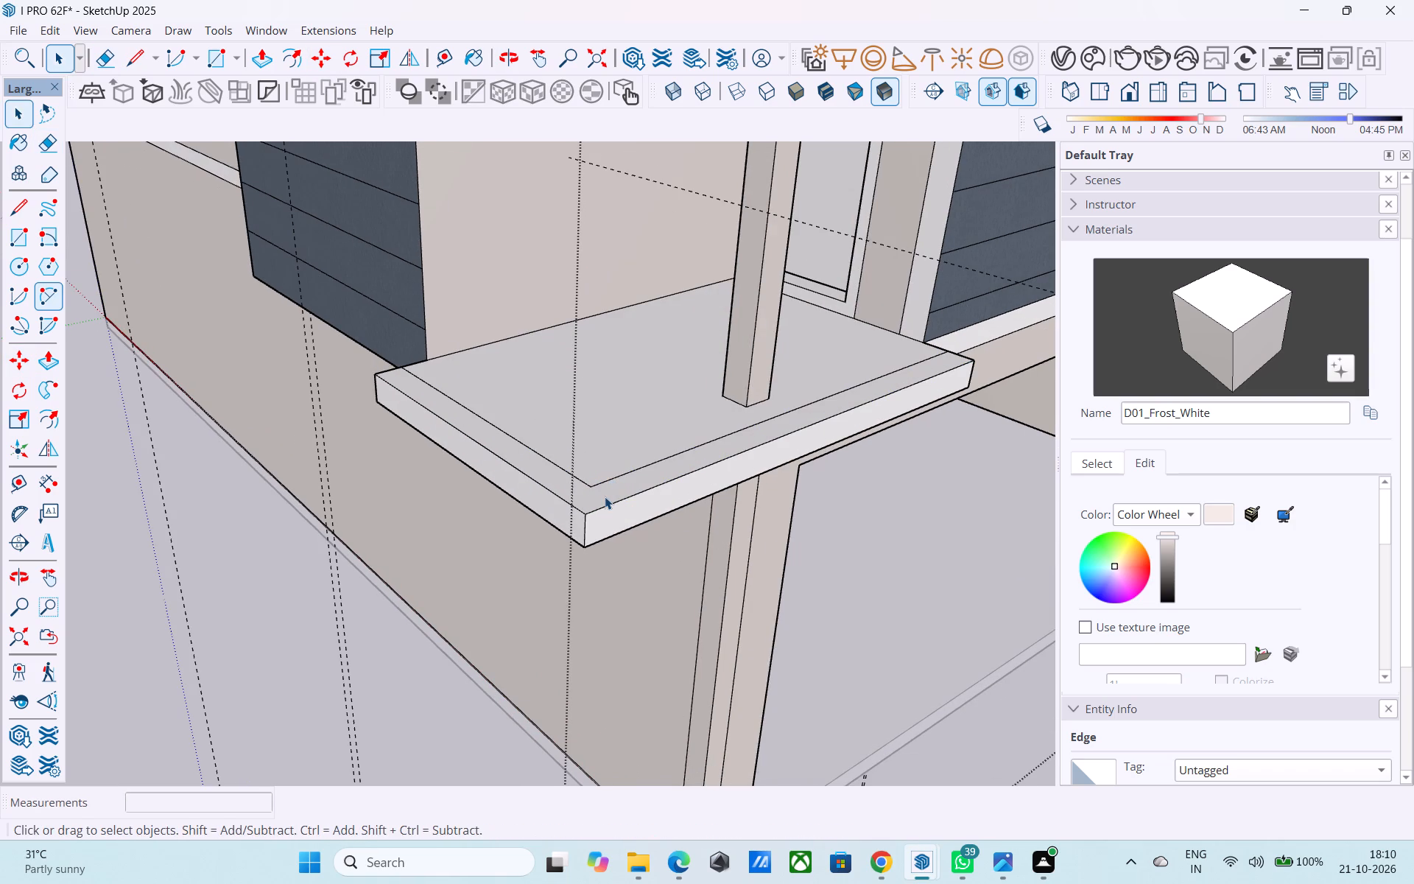
key("p")
left_click(605, 497)
key("space")
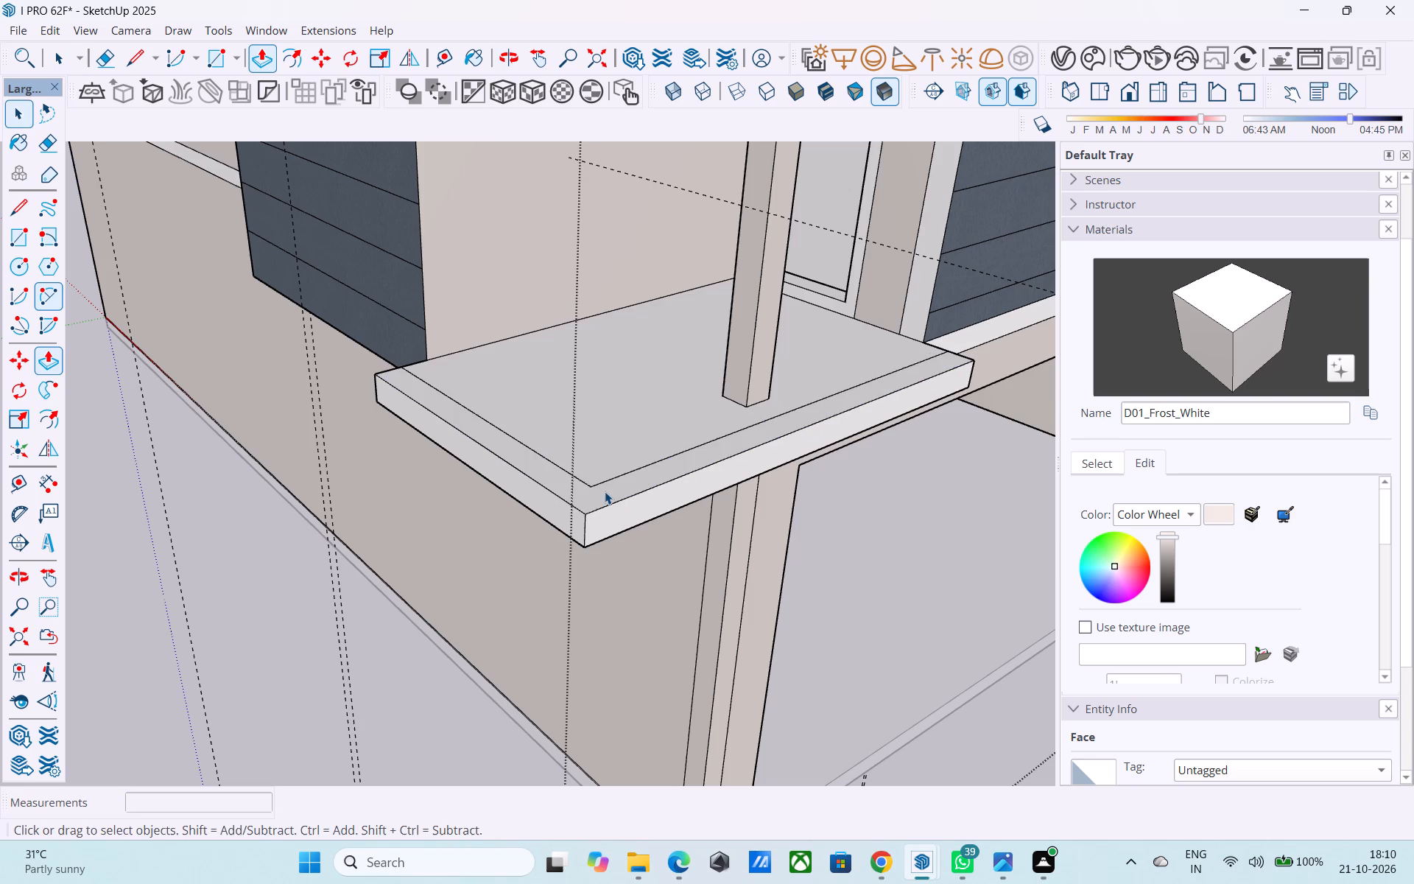
left_click(605, 491)
key("p")
left_click(605, 491)
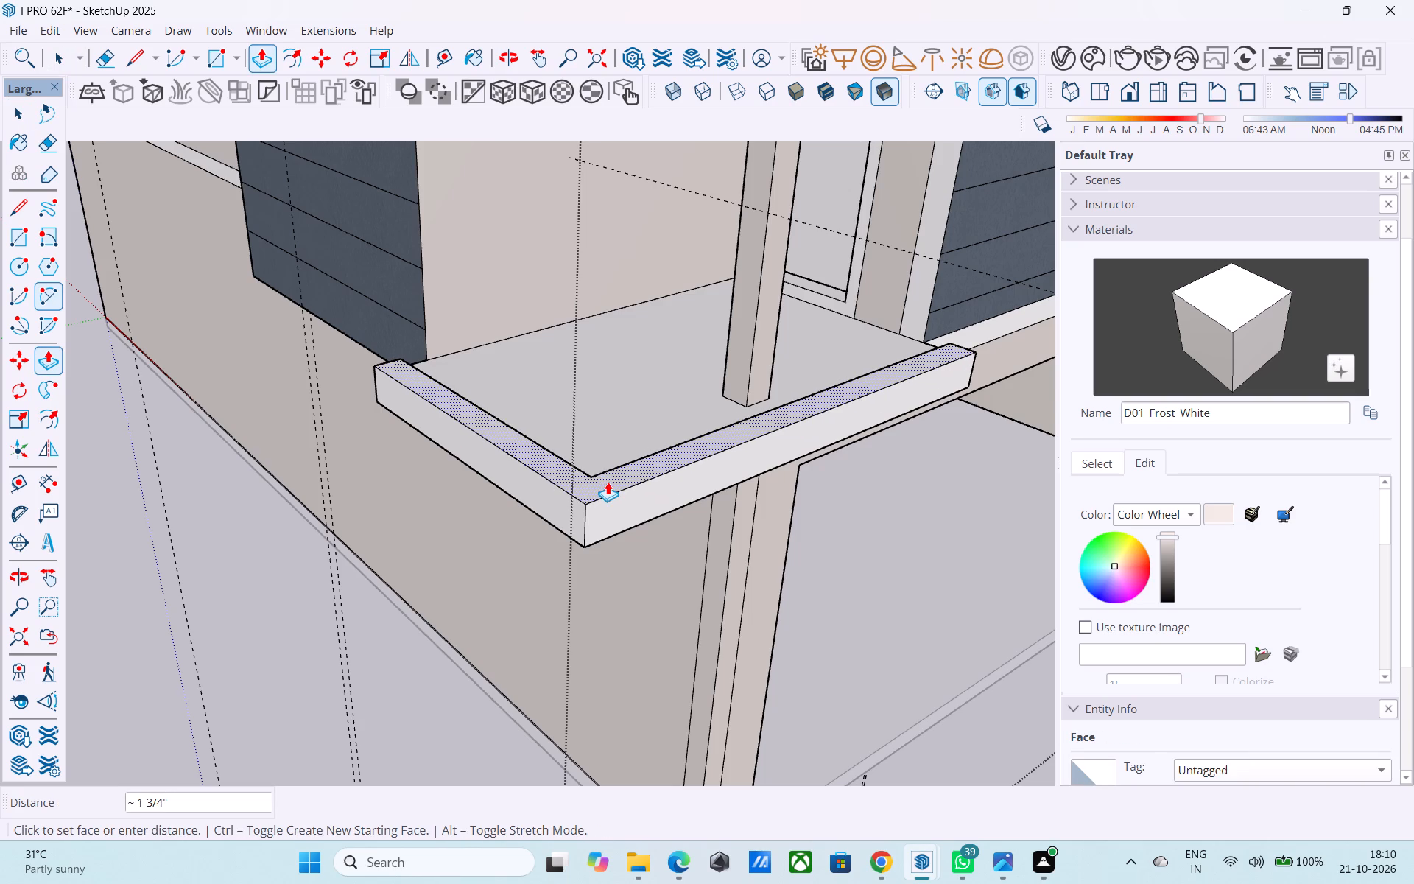
type("6\"")
key("Return")
key("space")
Examine the raised border on the lowest balcony, its end against the clad wall, and the balcony slabs above.
scroll(608, 481, "down", 4)
middle_click_drag(605, 480, 307, 421)
middle_click_drag(599, 435, 320, 376)
scroll(440, 415, "down", 4)
middle_click_drag(552, 481, 615, 511)
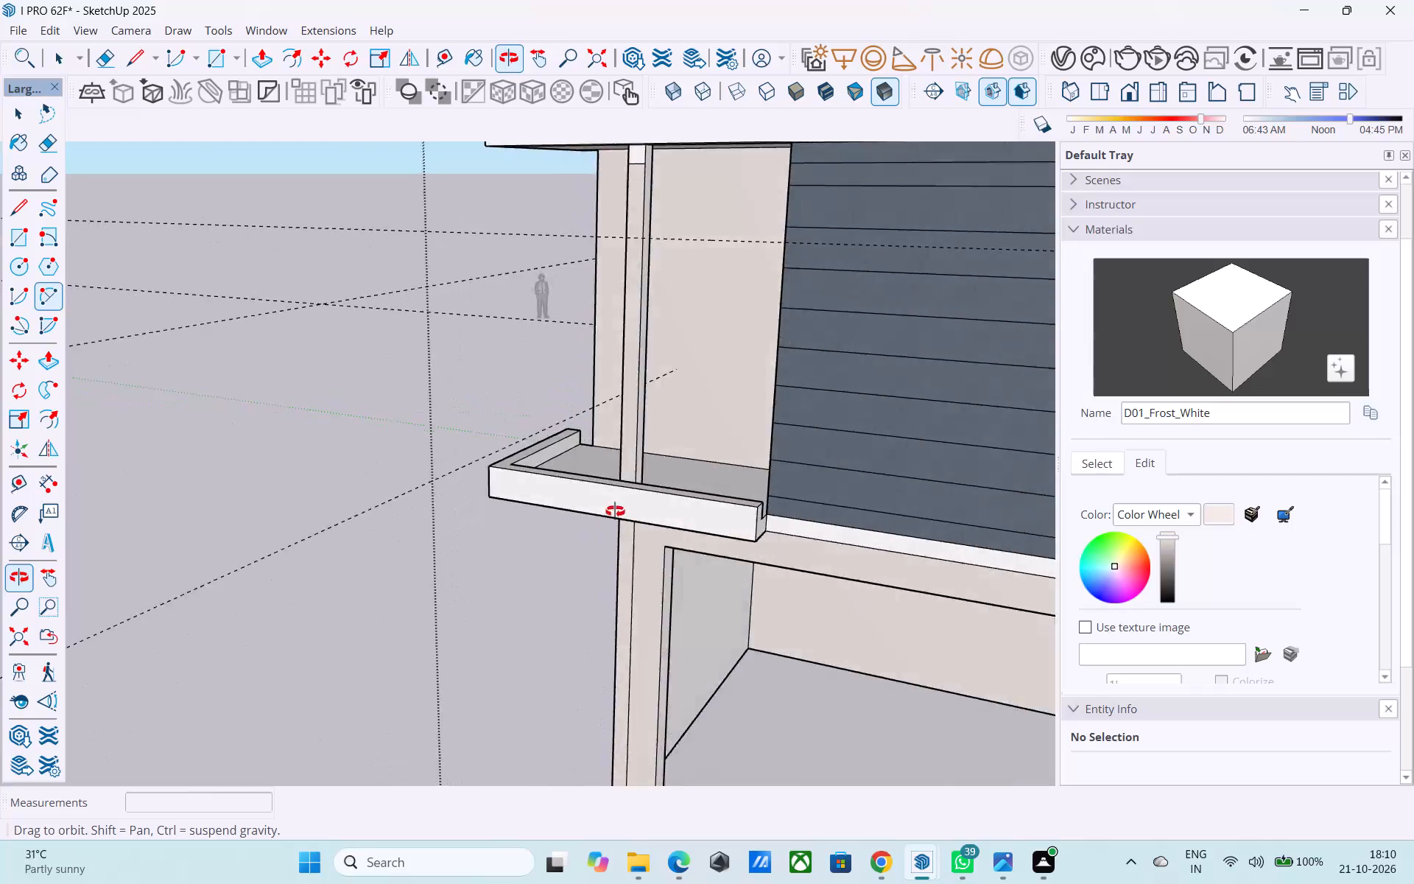
middle_click_drag(615, 511, 485, 485)
scroll(579, 491, "up", 9)
scroll(596, 491, "down", 9)
scroll(689, 522, "up", 11)
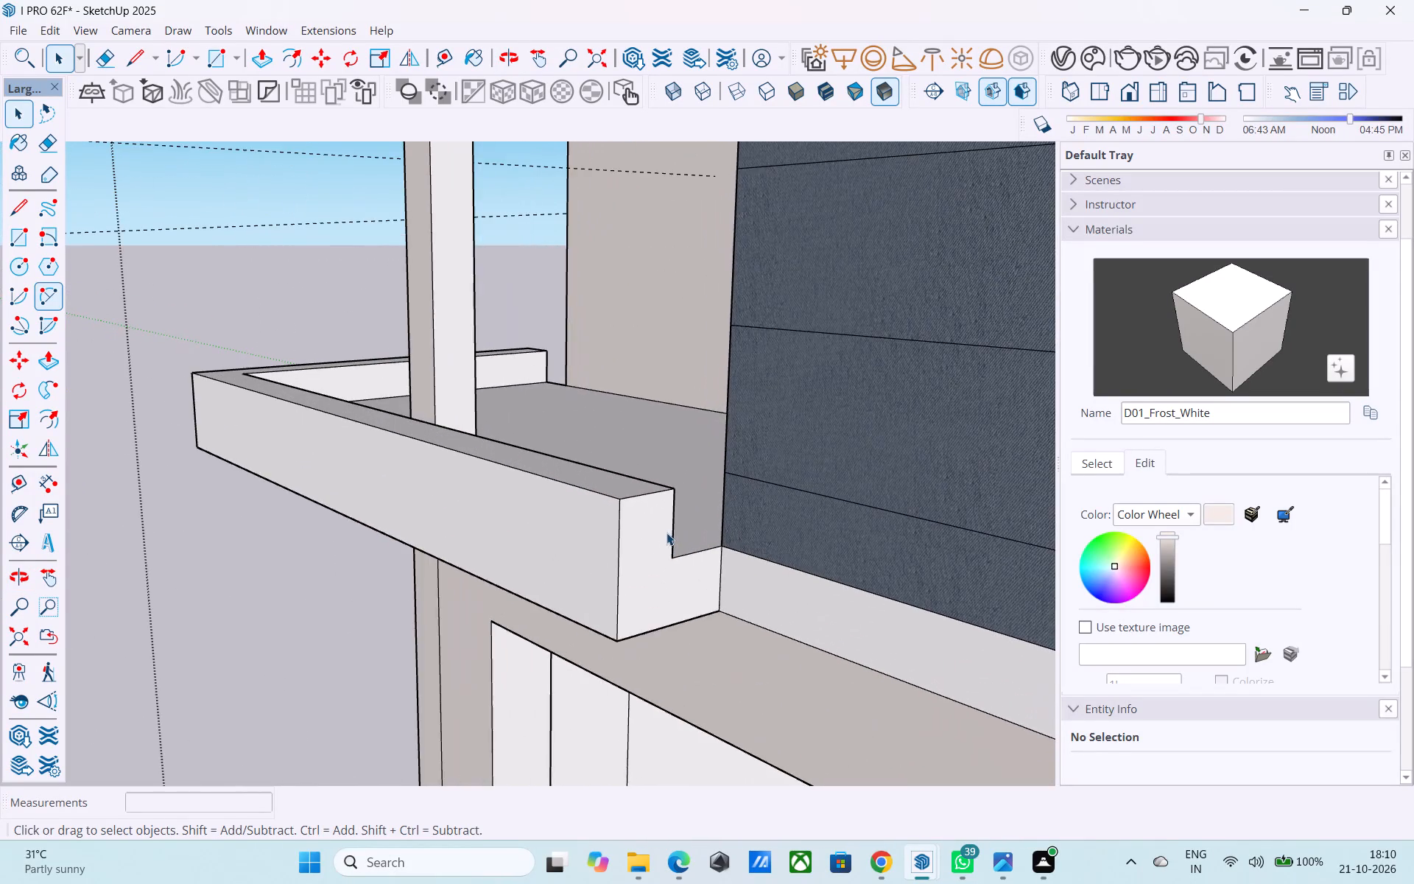
scroll(654, 538, "down", 2)
middle_click_drag(661, 541, 884, 593)
scroll(865, 544, "down", 3)
scroll(865, 544, "up", 1)
scroll(865, 544, "down", 7)
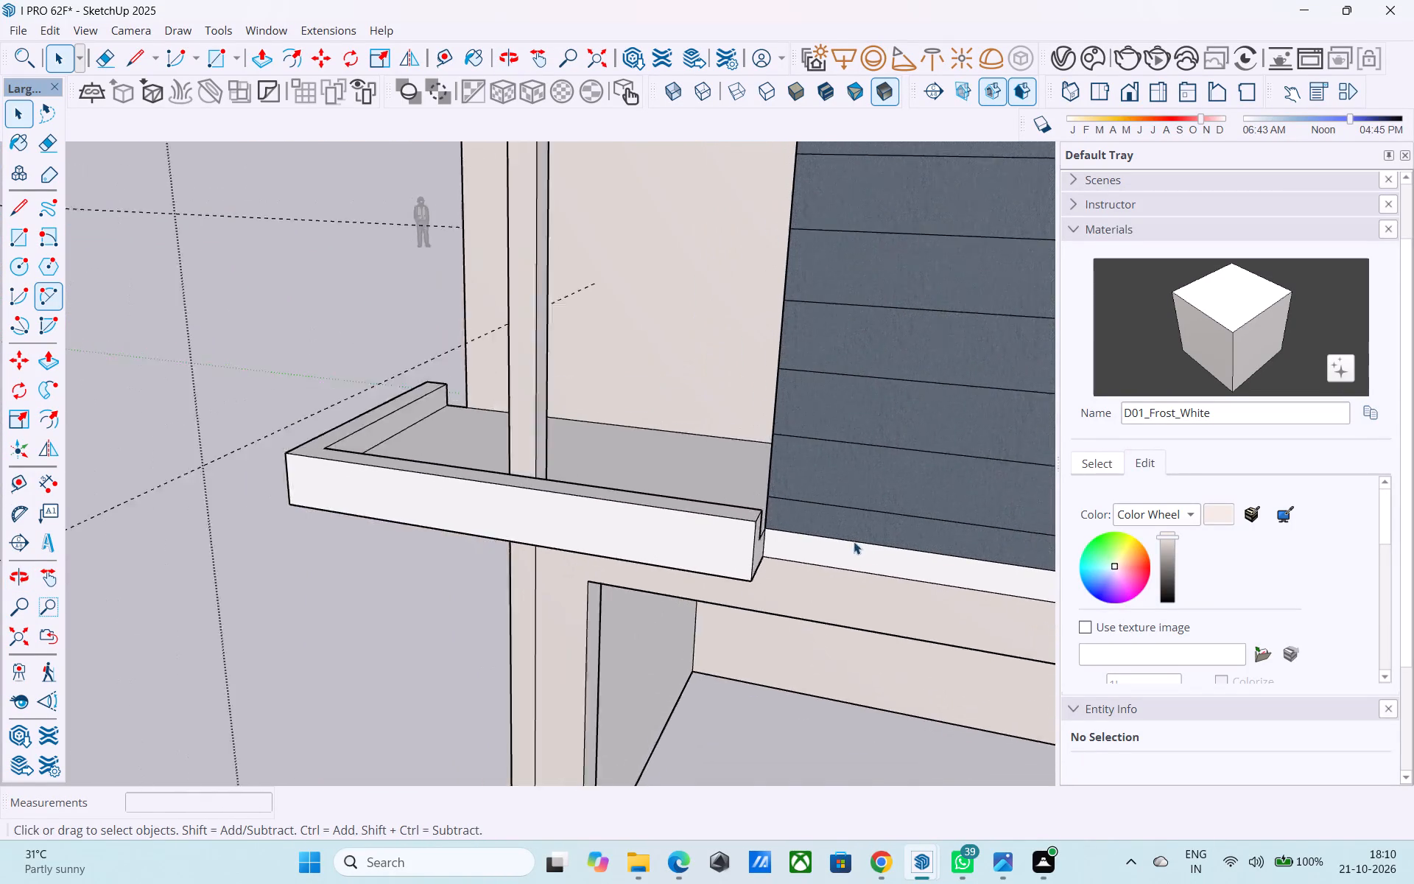
scroll(854, 541, "down", 14)
scroll(669, 566, "down", 5)
middle_click_drag(669, 571, 707, 520)
scroll(722, 459, "up", 8)
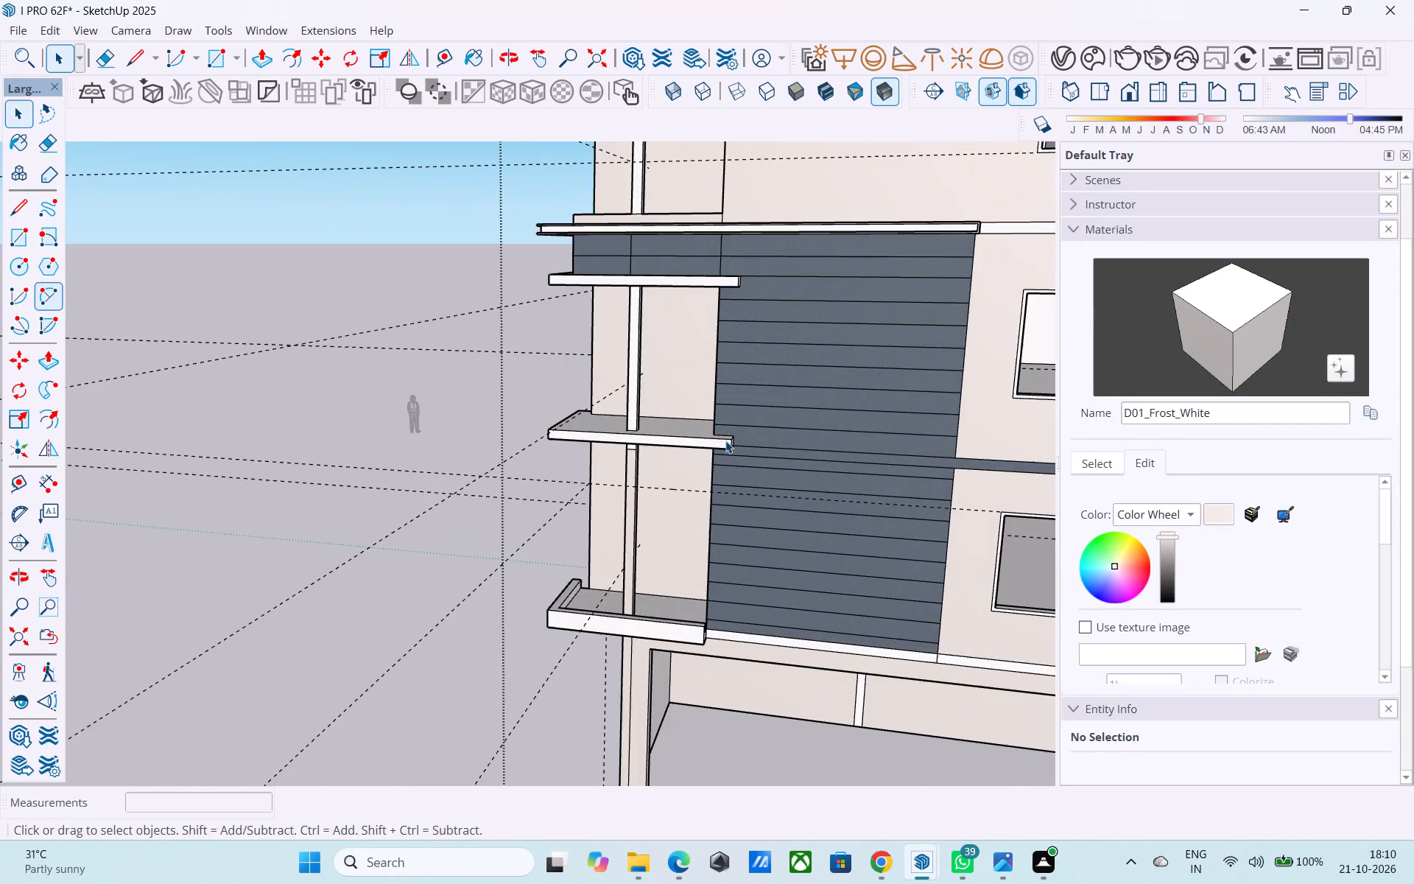
Push/Pull the lowest balcony slab's end face on the wide clad wall 1' outward, aligning it with the end of the slab above.
scroll(703, 634, "up", 10)
middle_click_drag(683, 624, 566, 593)
scroll(713, 648, "up", 4)
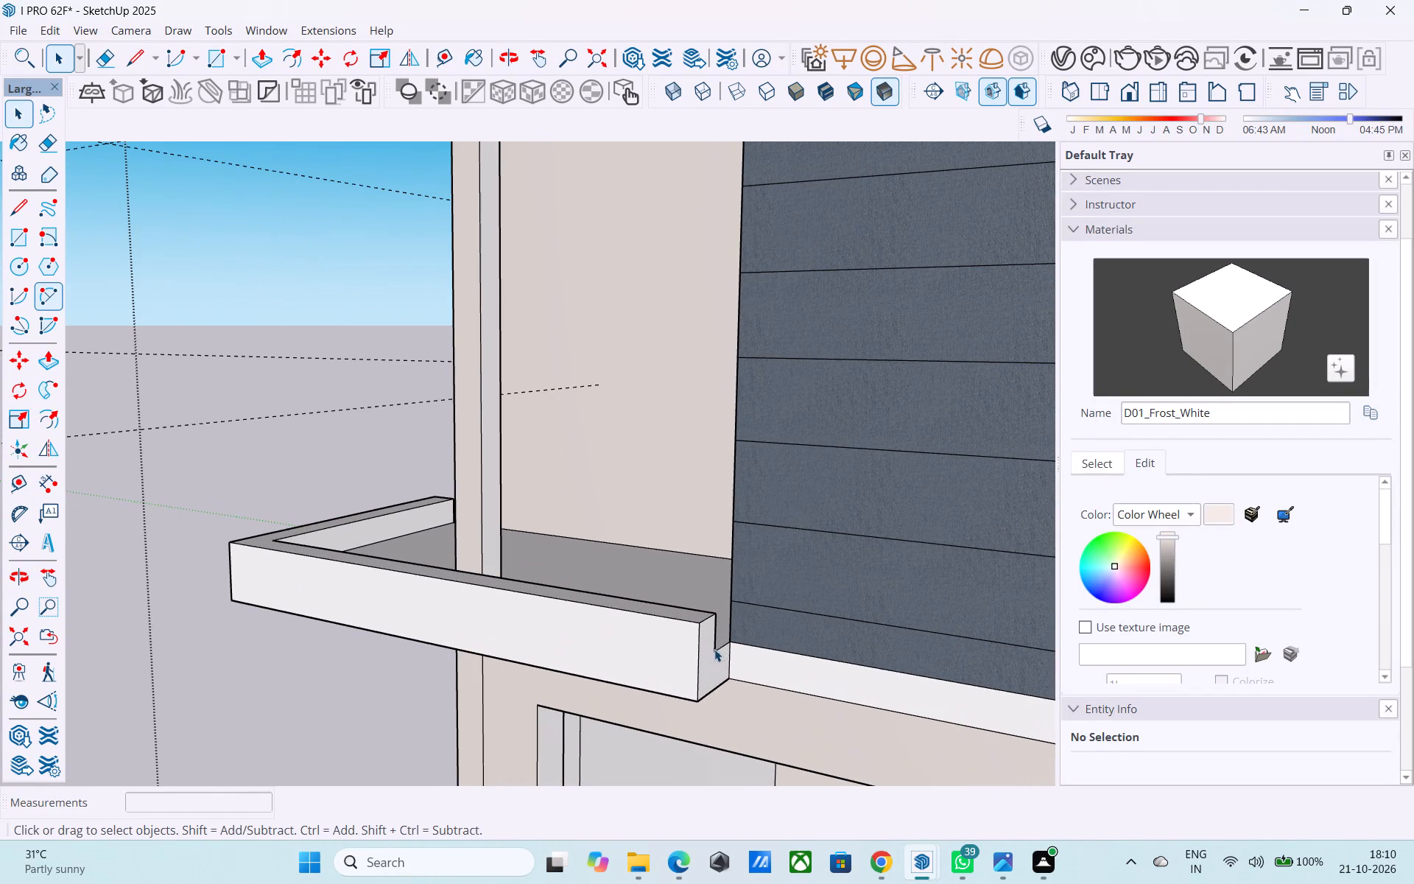
left_click(714, 649)
key("p")
left_click(710, 651)
scroll(726, 636, "down", 11)
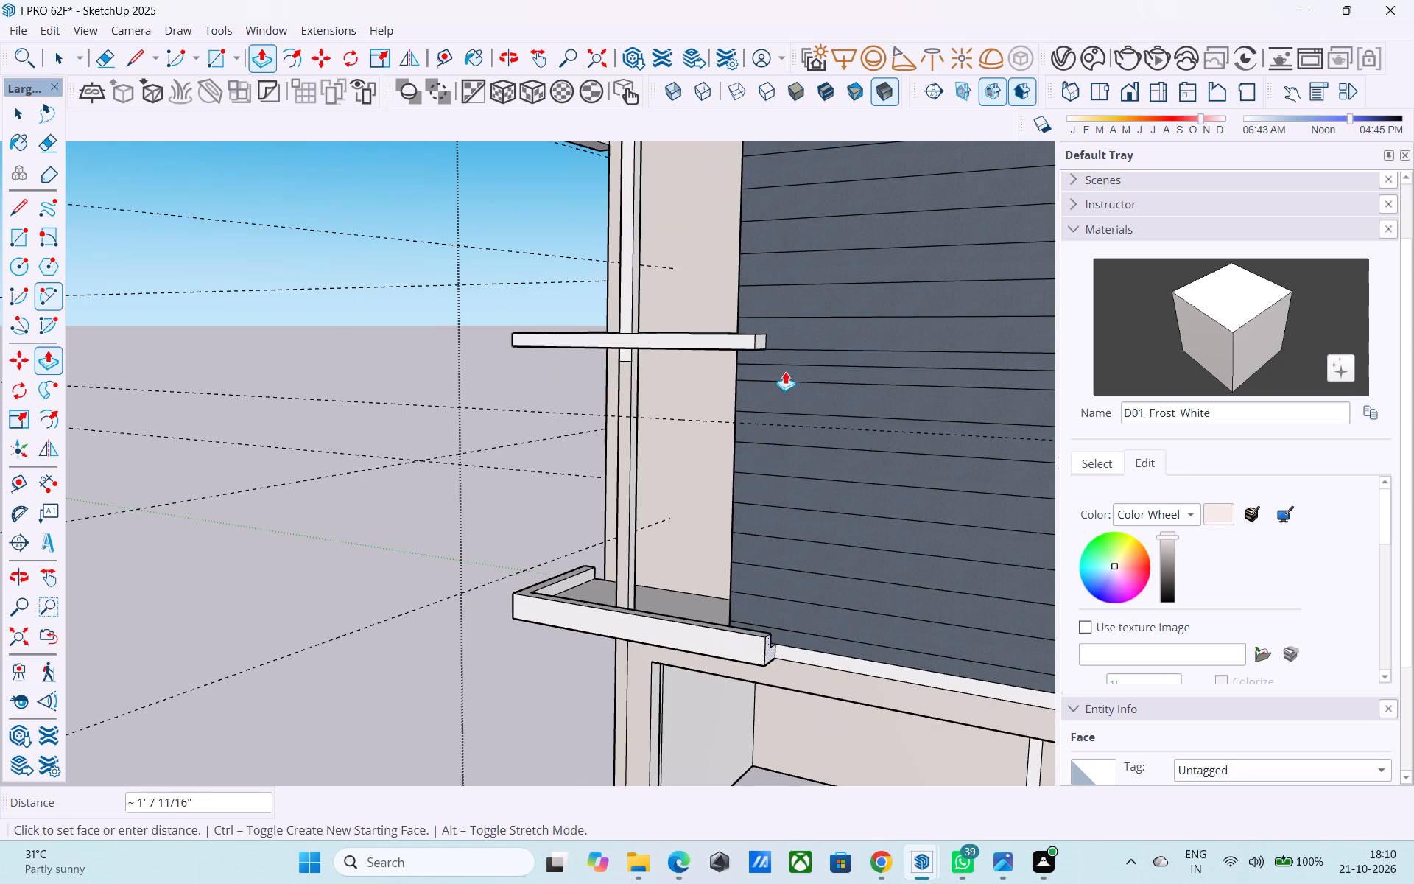
left_click(761, 337)
Push/Pull the lowest balcony slab's end face on the narrow-window side 1' outward, aligning it with the end of the slab above.
scroll(729, 399, "down", 4)
middle_click_drag(689, 465, 1071, 521)
middle_click_drag(896, 511, 1122, 533)
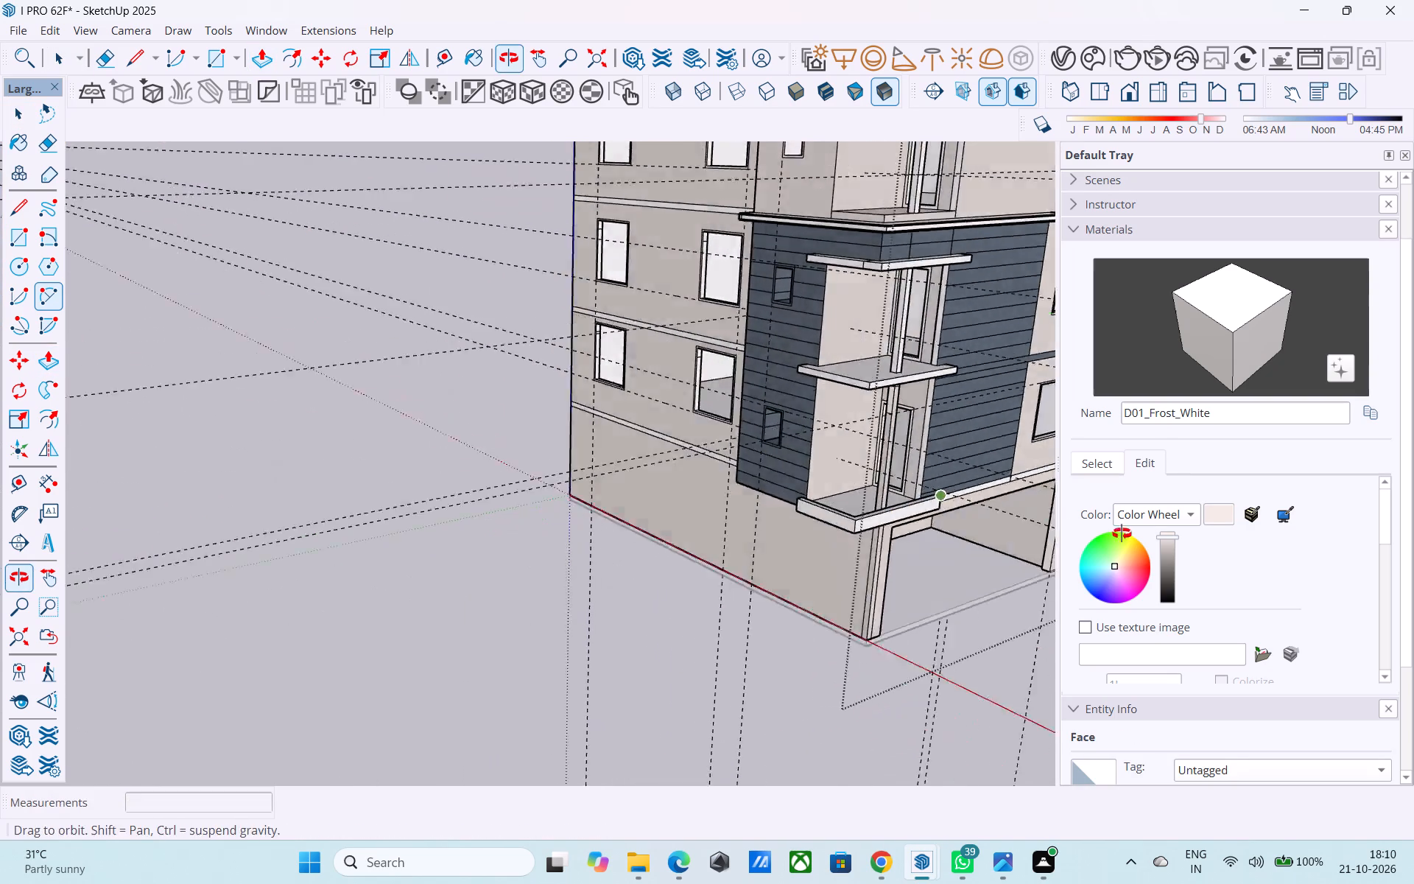
middle_click_drag(1122, 533, 1147, 534)
scroll(1011, 415, "up", 9)
middle_click_drag(843, 457, 1035, 455)
scroll(812, 505, "up", 6)
scroll(499, 508, "down", 8)
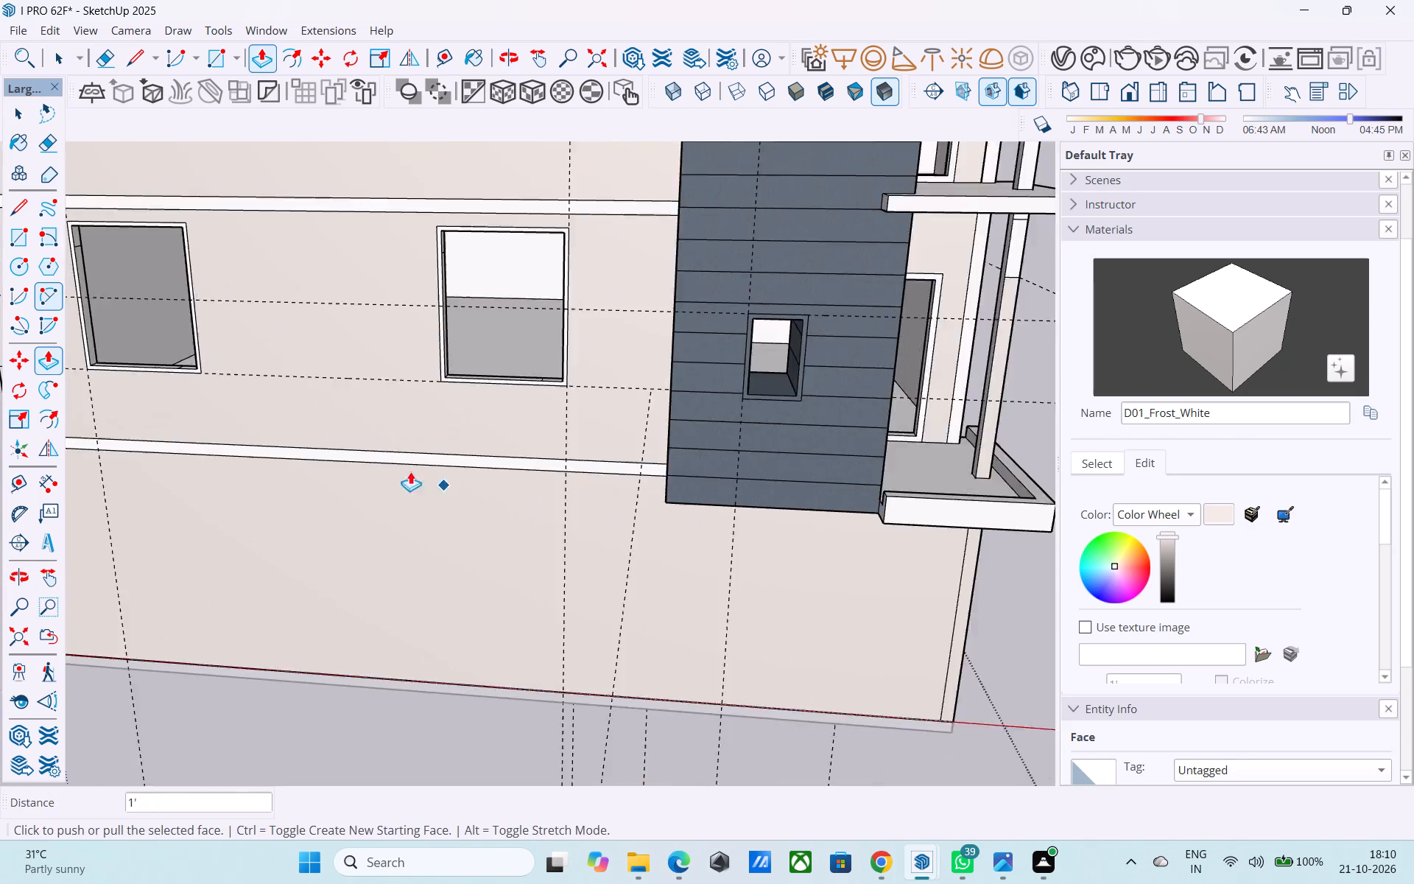
scroll(410, 471, "down", 3)
middle_click_drag(700, 476, 806, 450)
scroll(856, 460, "up", 17)
key("space")
left_click(717, 455)
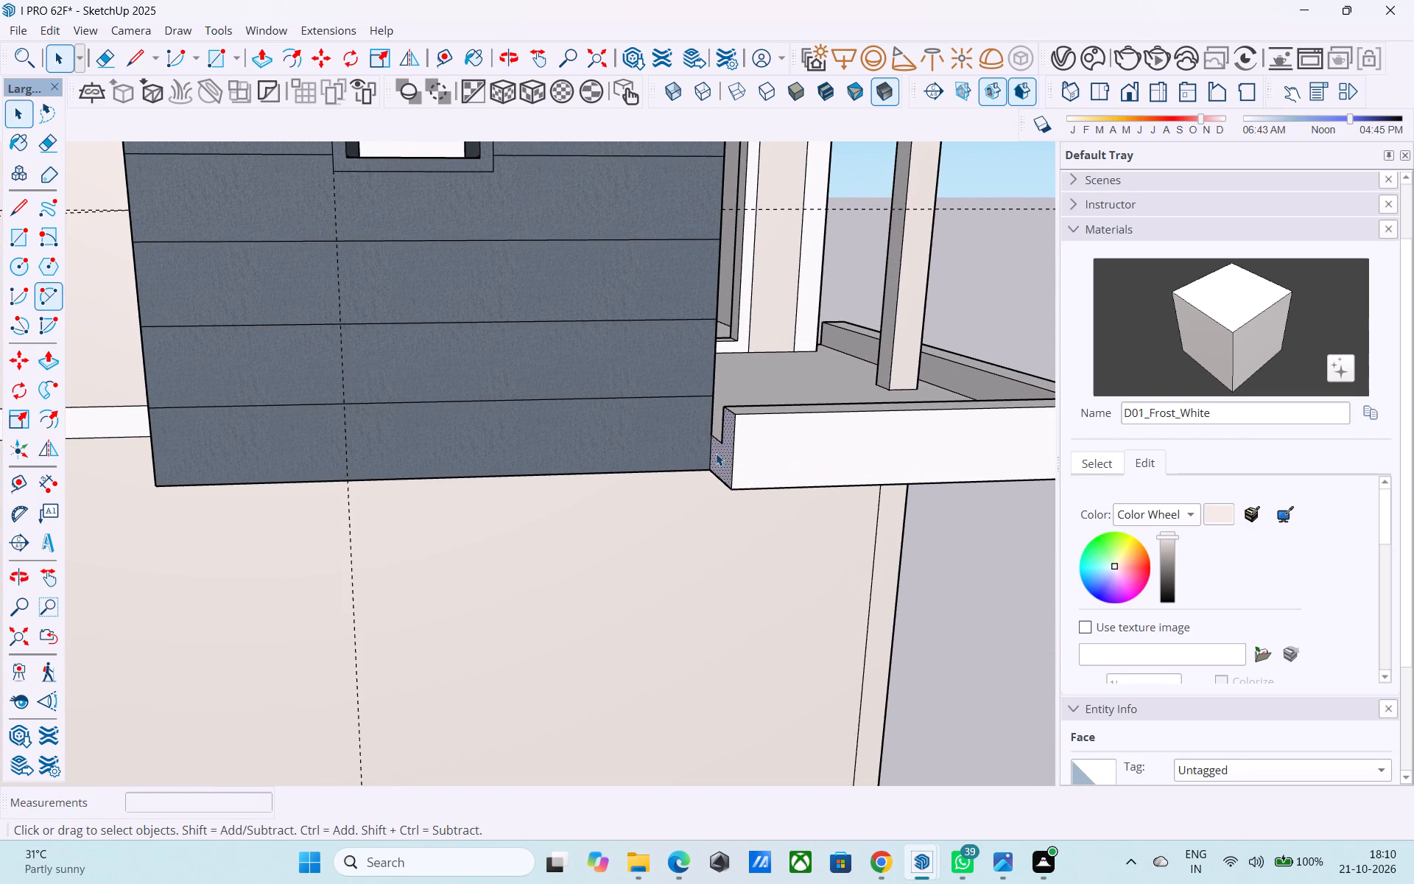
key("p")
left_click(716, 452)
scroll(625, 343, "down", 2)
scroll(625, 343, "up", 1)
scroll(625, 342, "down", 16)
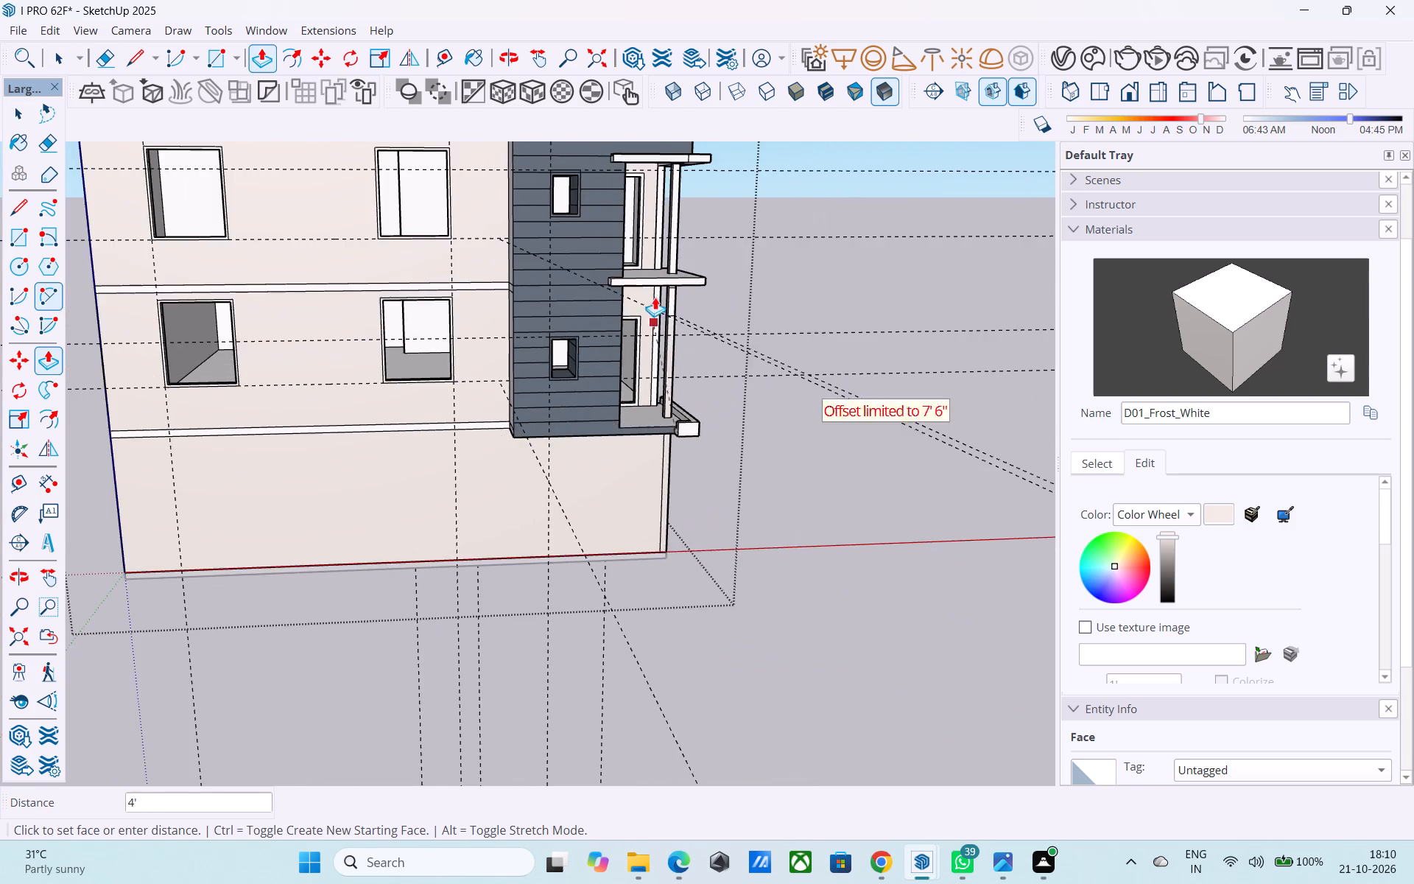
scroll(645, 276, "up", 12)
left_click(583, 288)
scroll(583, 288, "down", 6)
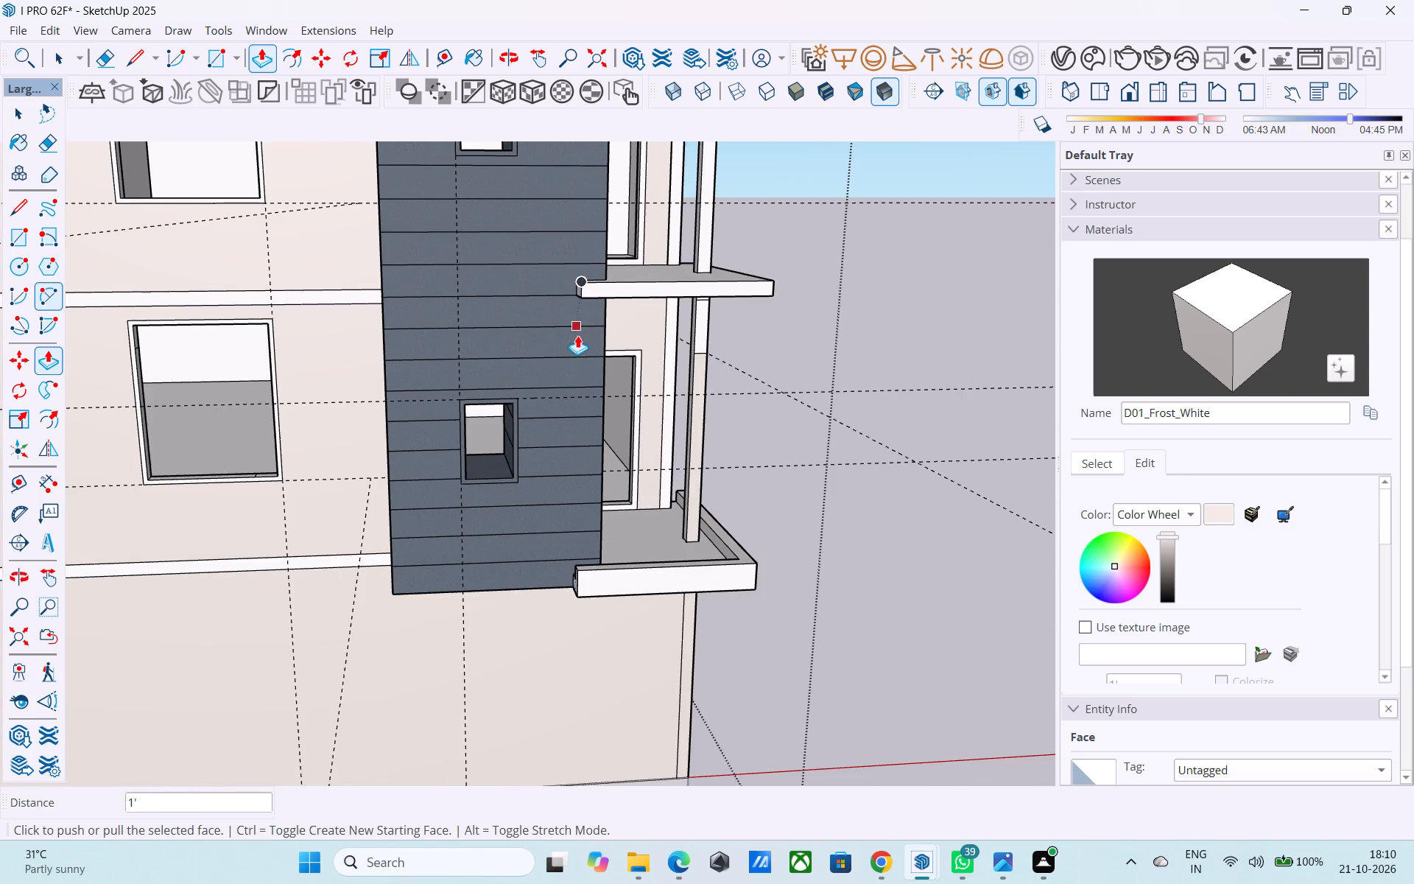
Copy the border's vertical inner end edge near the wide clad wall on the lowest balcony a short distance along the inner face.
key("space")
scroll(585, 476, "up", 3)
scroll(574, 435, "down", 6)
middle_click_drag(578, 439, 582, 516)
scroll(574, 491, "up", 1)
scroll(566, 434, "down", 6)
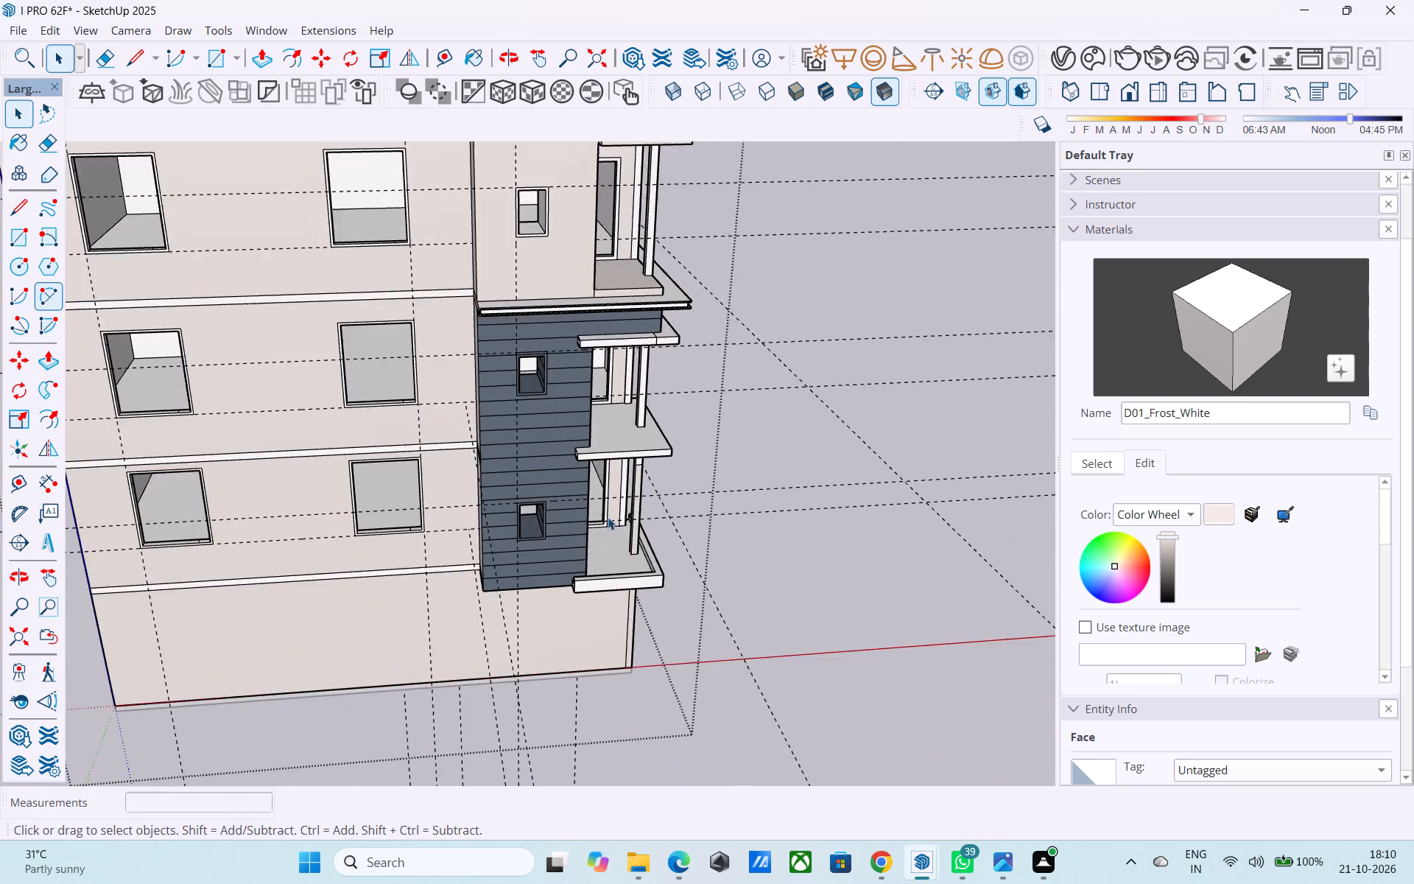
middle_click_drag(613, 523, 603, 488)
scroll(603, 488, "up", 11)
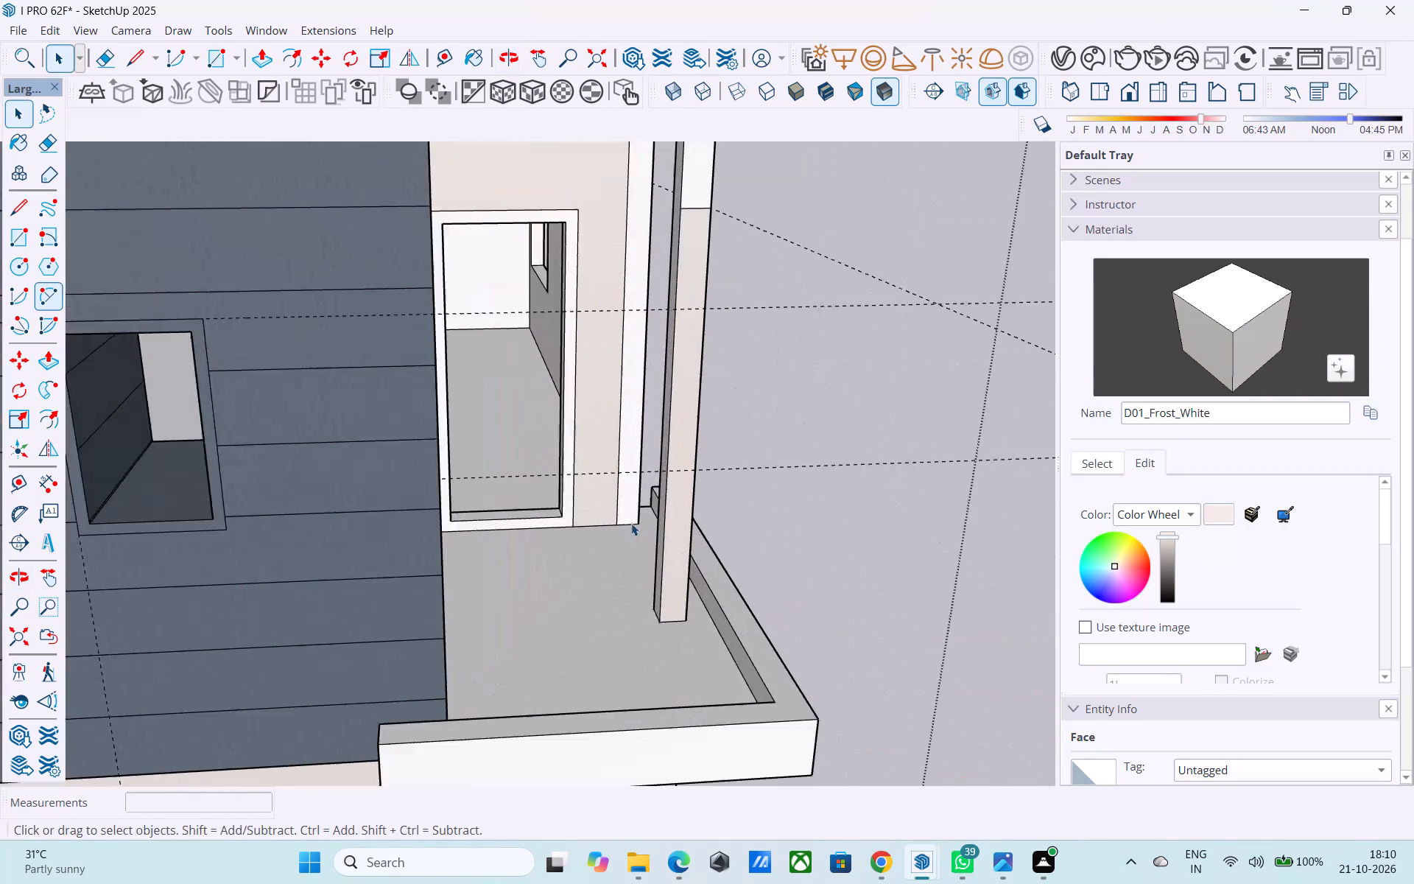
scroll(631, 523, "up", 18)
left_click(632, 470)
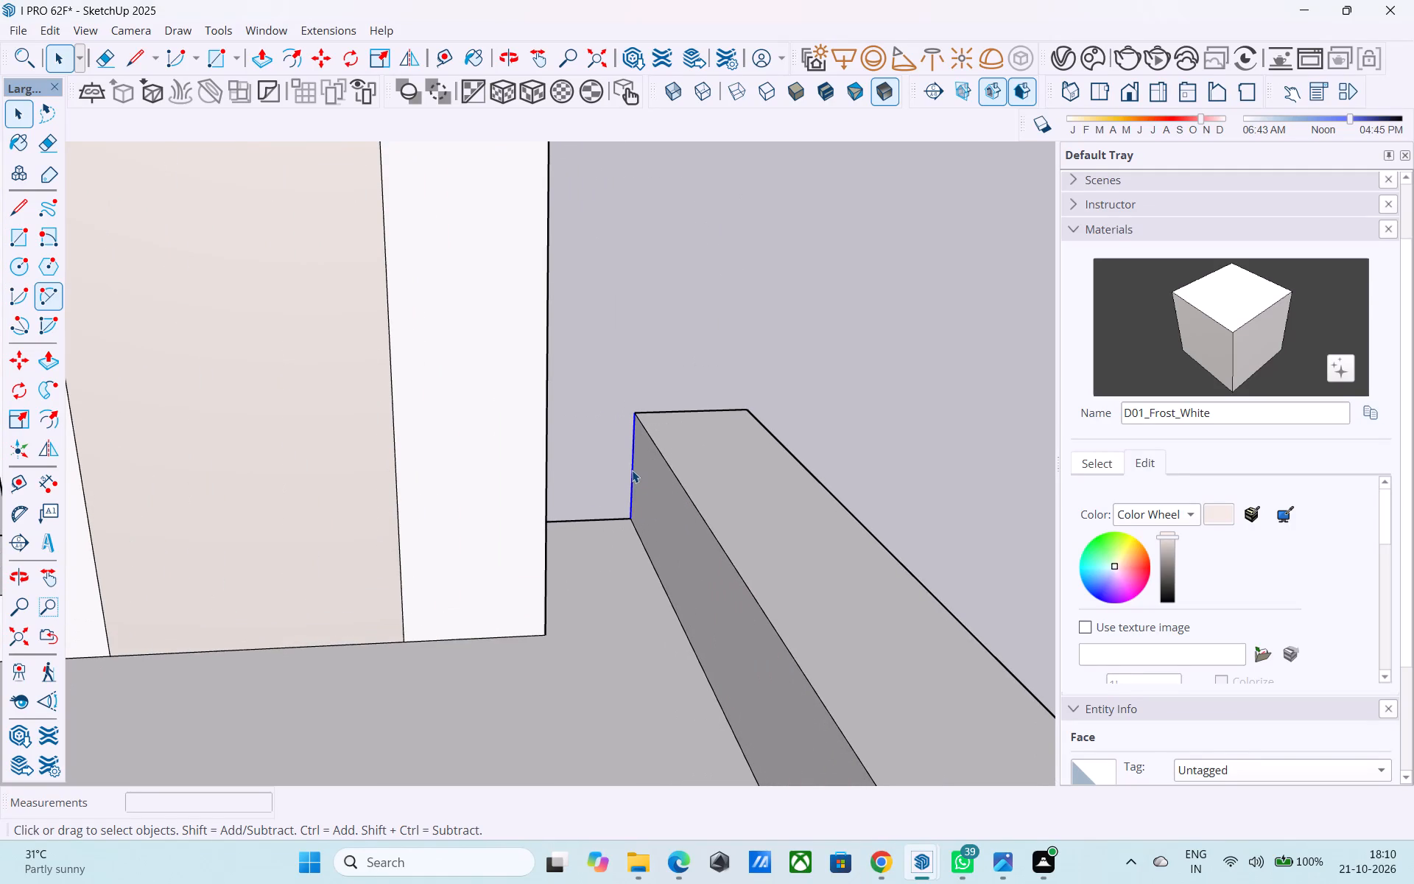
key("m")
left_click(640, 421)
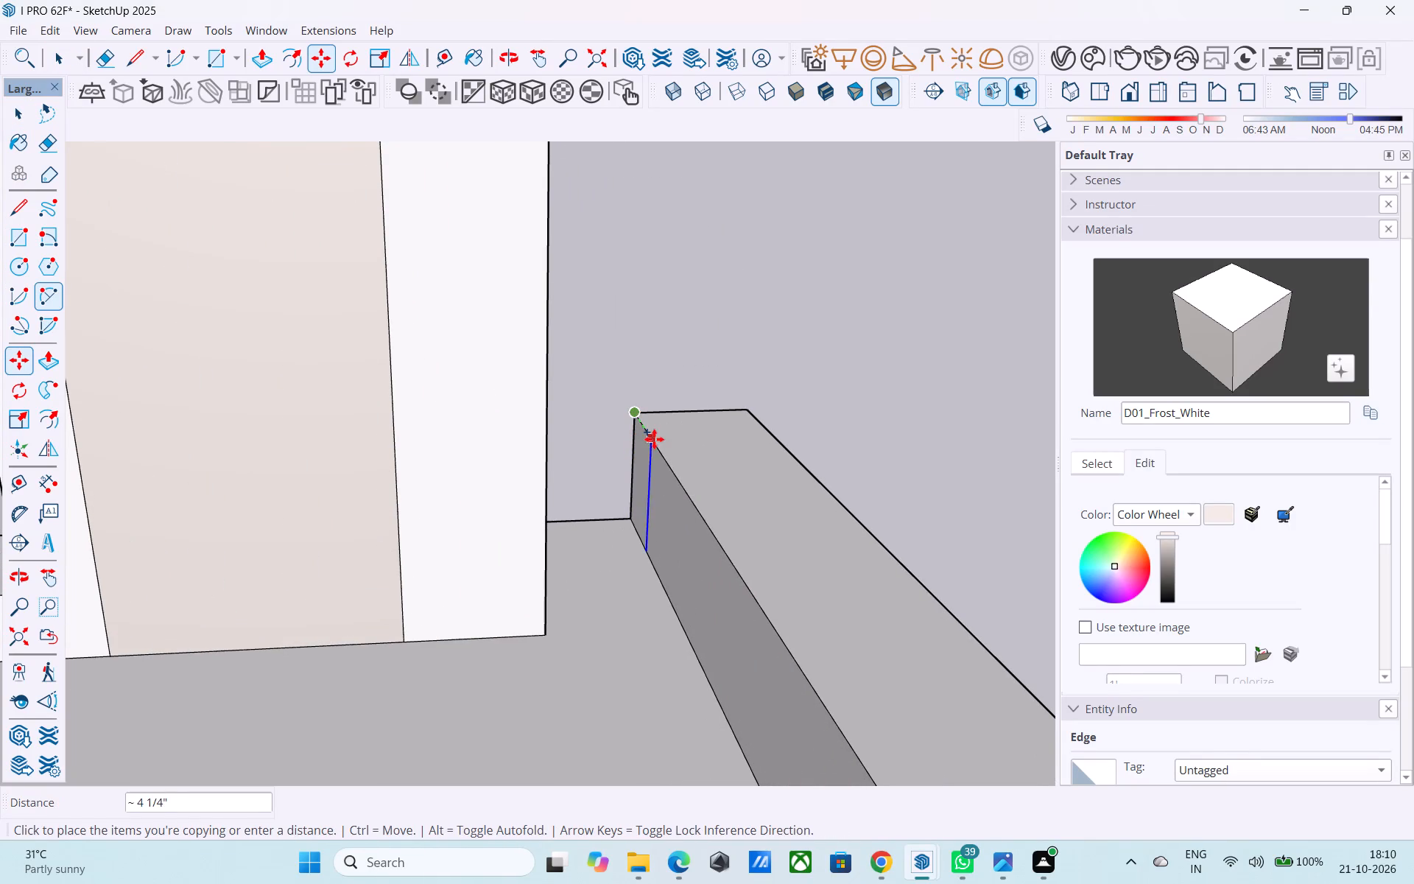
left_click(661, 446)
Push/Pull the narrow end strip of the border's inner face 6" to close the gap against the wide clad wall.
key("space")
left_click(653, 448)
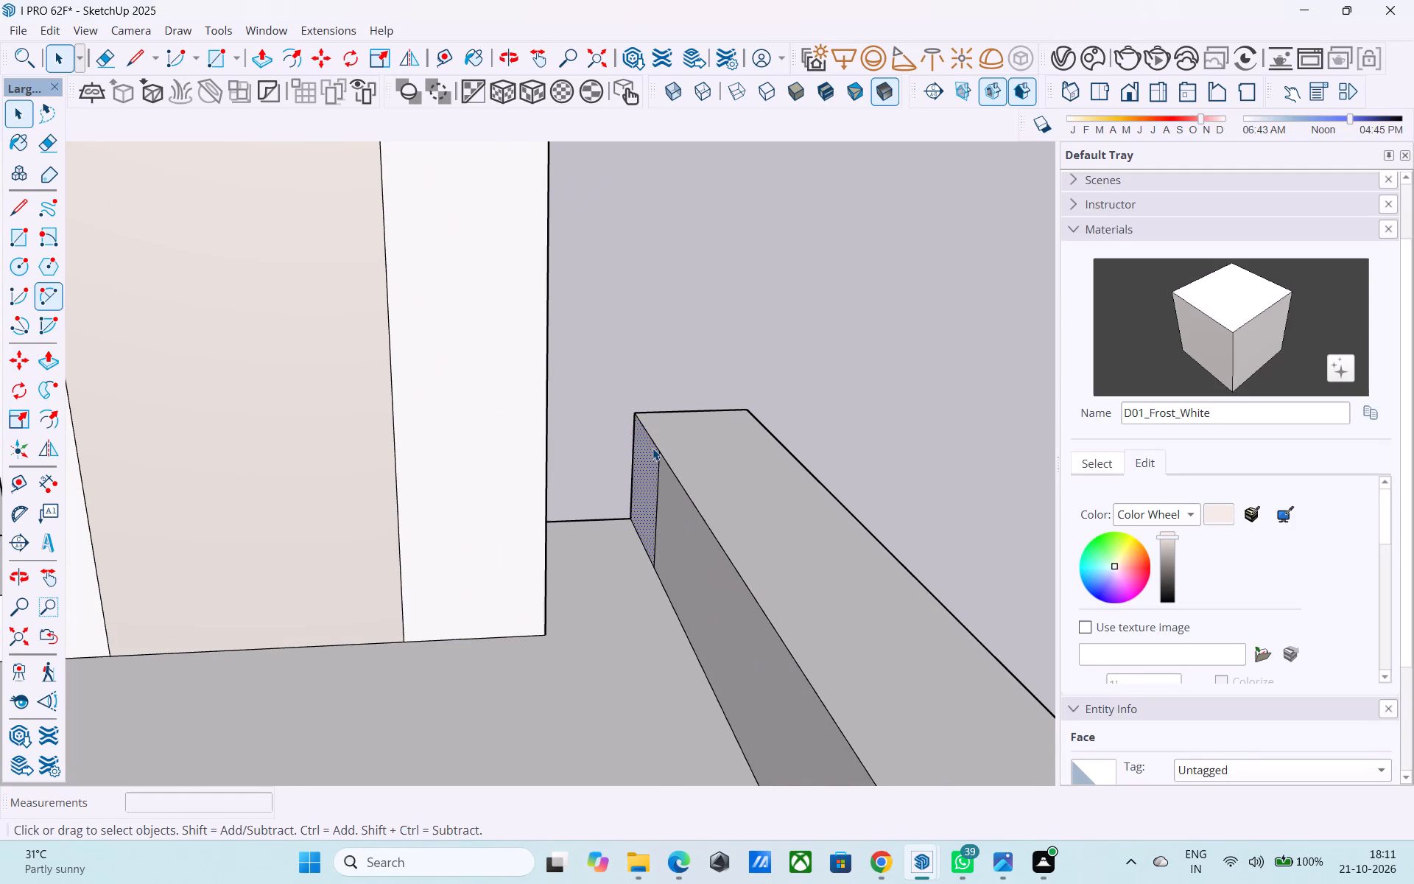
key("p")
left_click(653, 448)
middle_click_drag(610, 460, 476, 454)
left_click(518, 414)
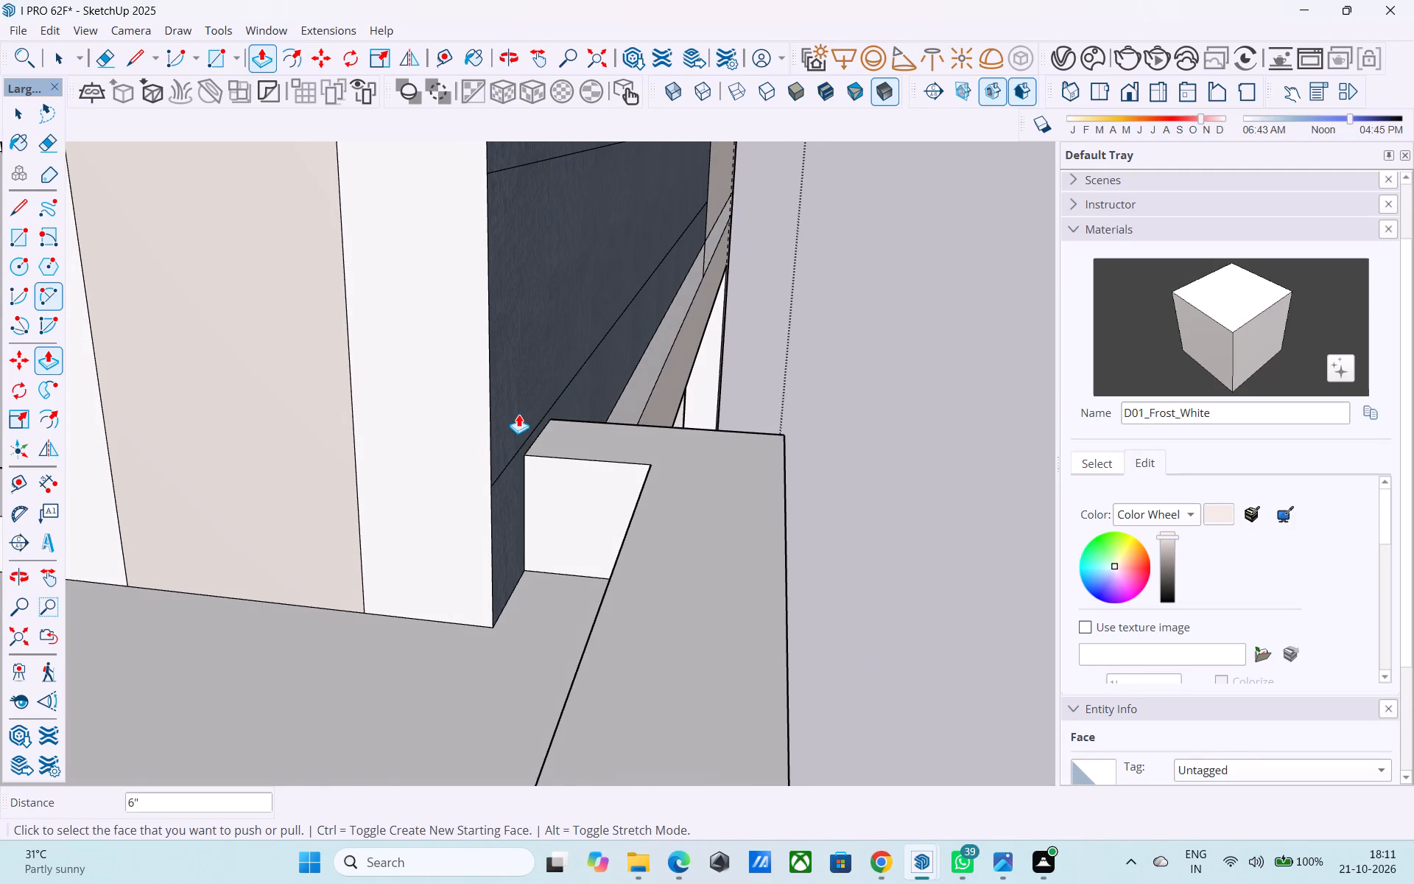
Copy the lowest border's vertical inner end edge on the narrow-window side 6" along the border's inner face.
scroll(599, 329, "down", 19)
middle_click_drag(614, 364, 268, 518)
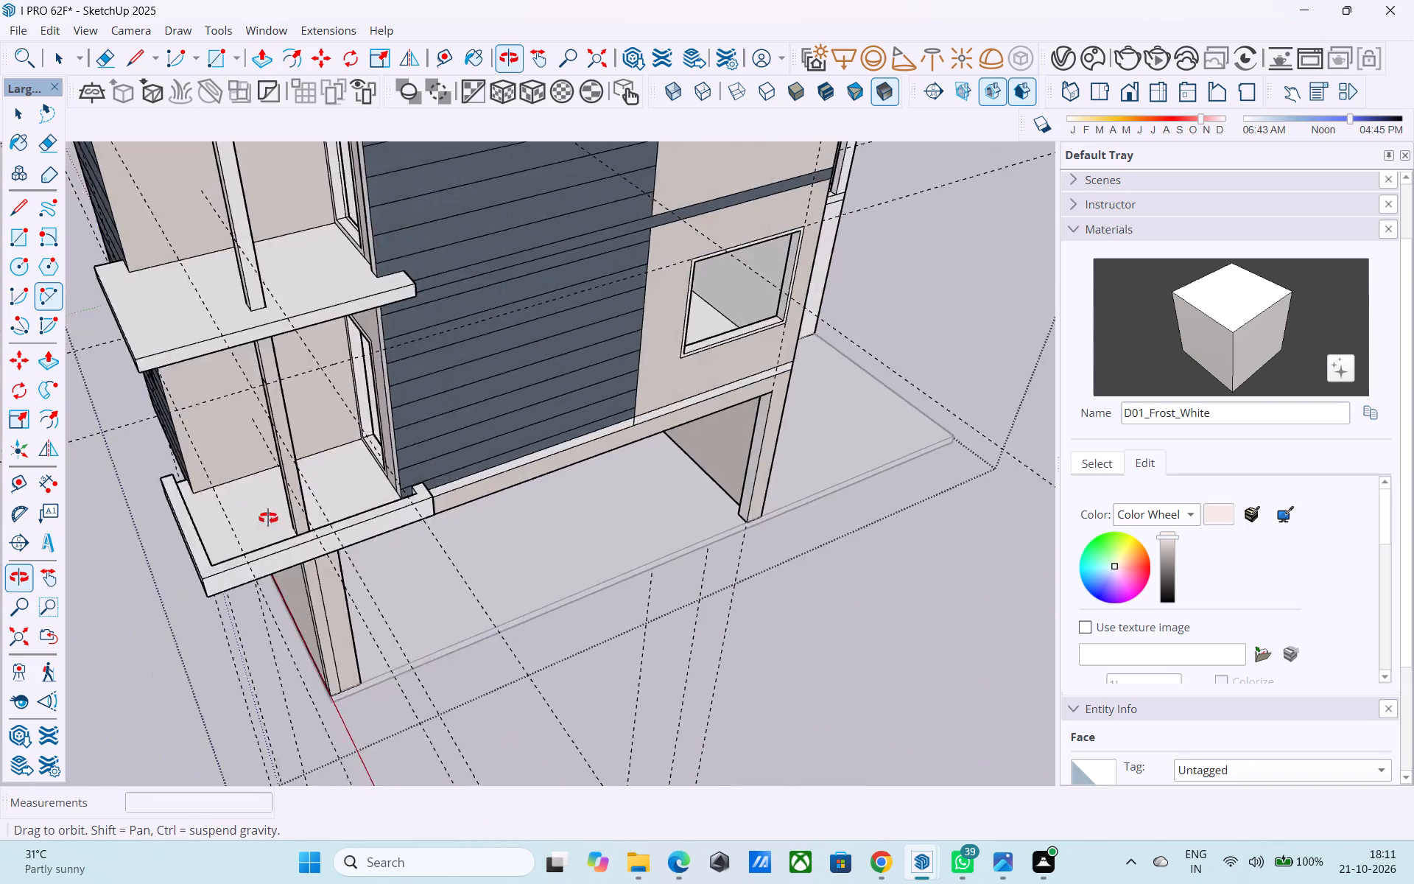
middle_click_drag(268, 518, 345, 497)
middle_click_drag(292, 464, 246, 412, "shift")
scroll(228, 405, "up", 13)
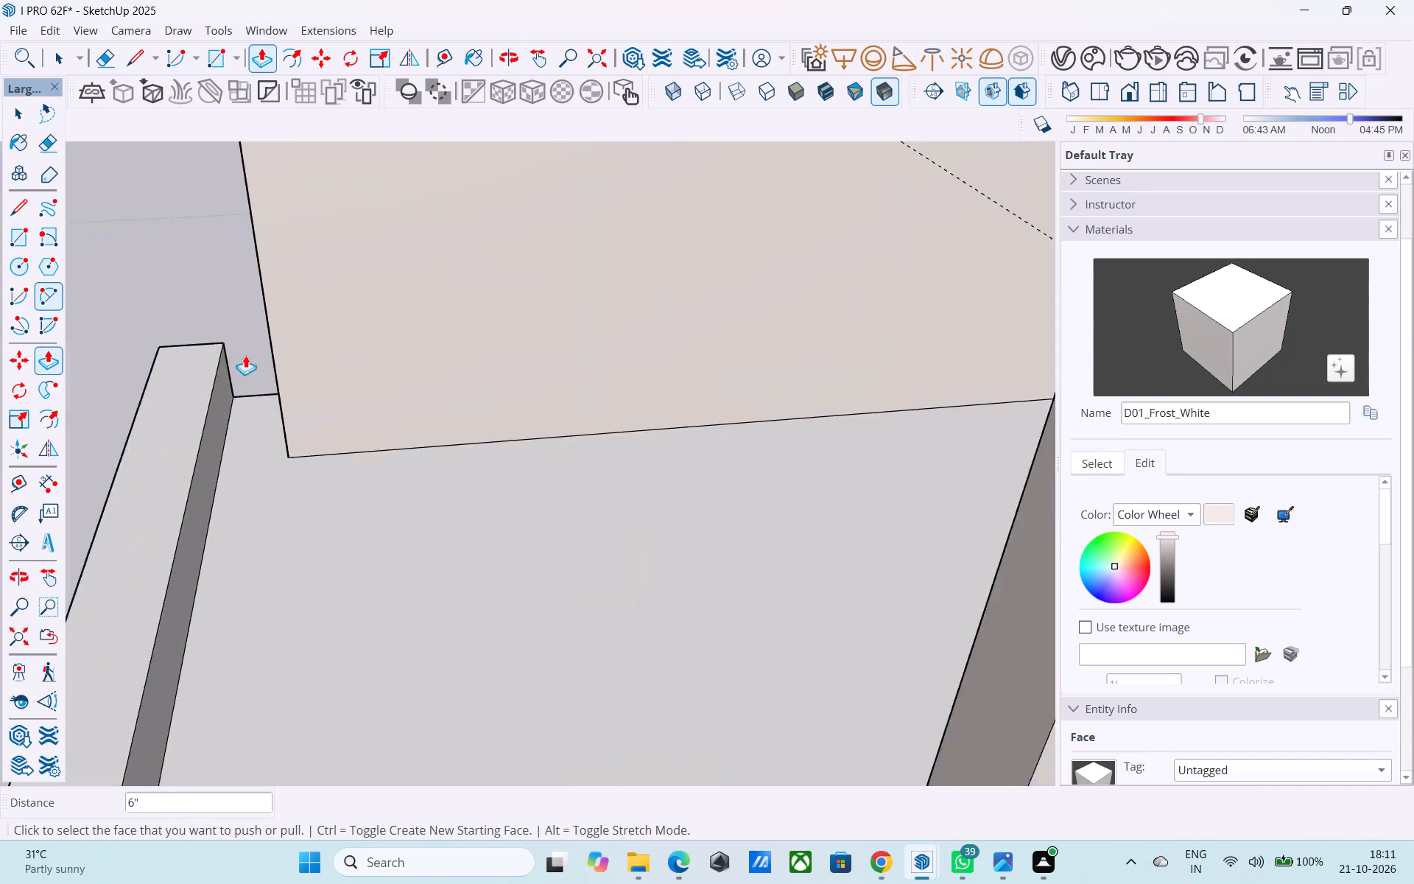
scroll(245, 355, "up", 2)
key("space")
left_click(174, 395)
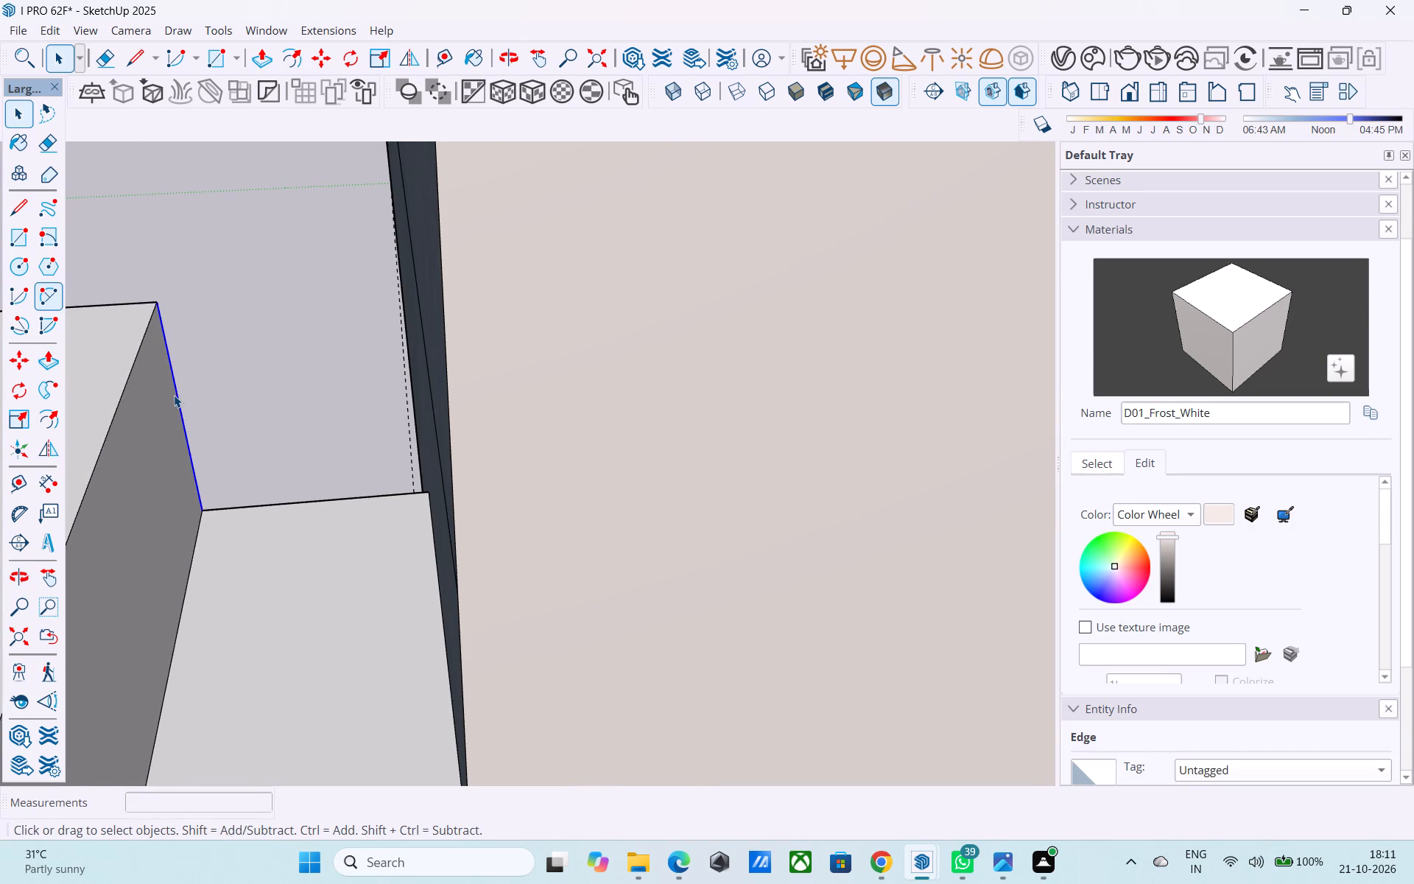
key("m")
left_click(160, 302)
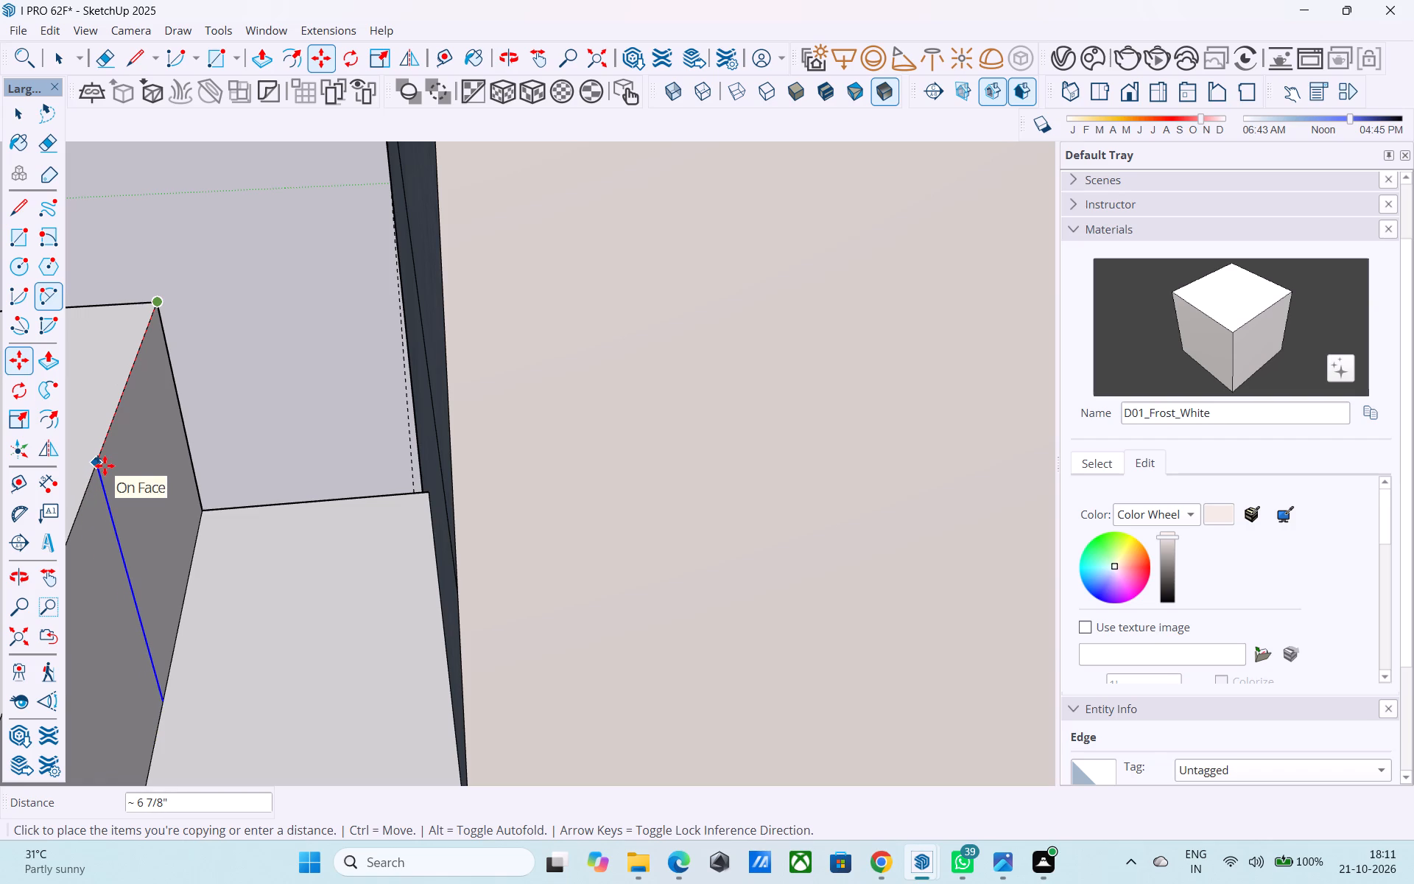
type("6\"")
key("Return")
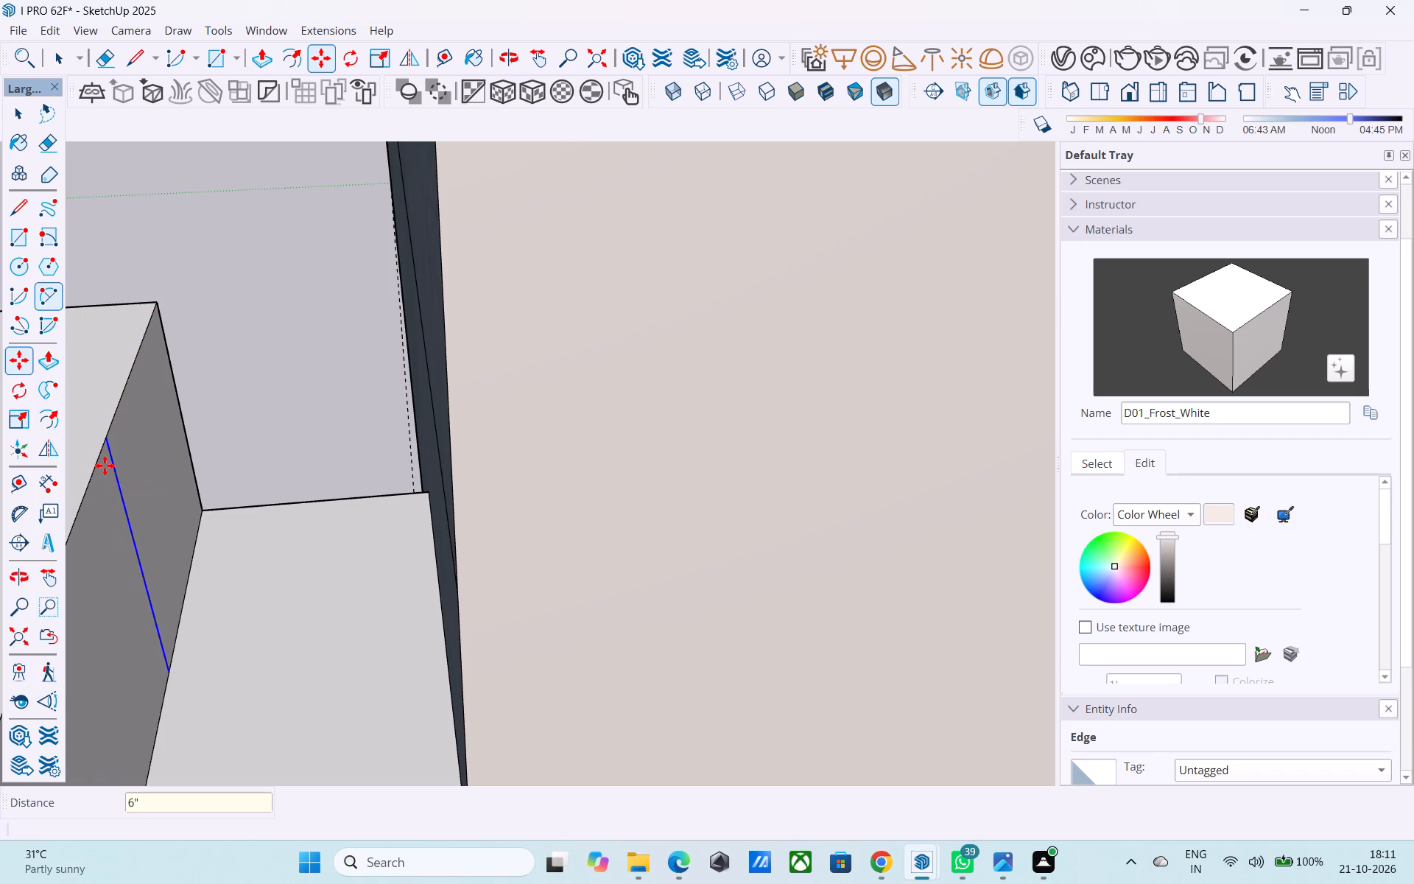
Push/Pull the 6" end strip of the border's inner face 6" to meet the clad wall on the narrow-window side.
key("space")
left_click(143, 425)
key("p")
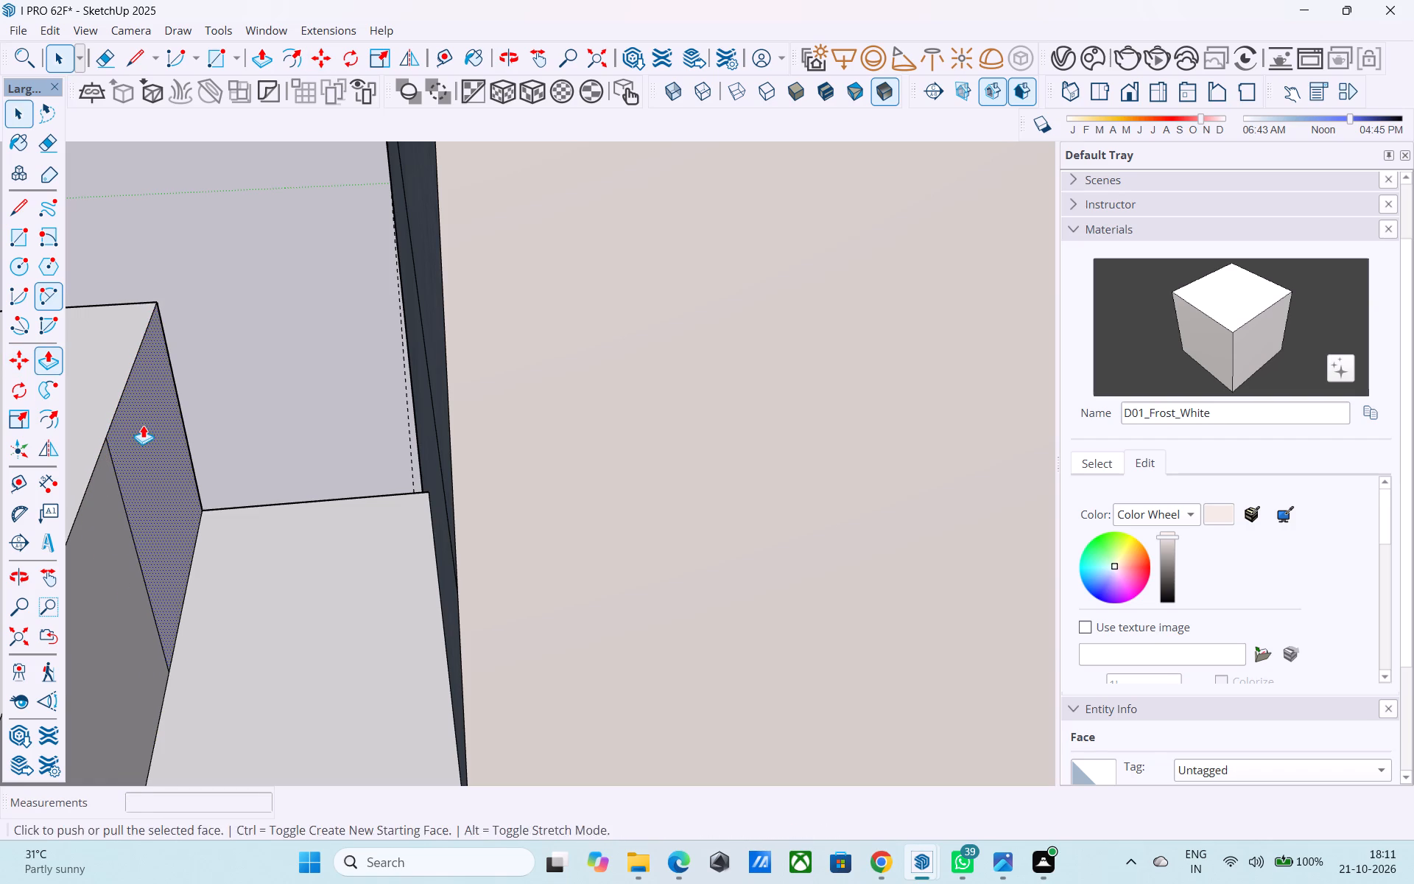
left_click(143, 425)
middle_click_drag(156, 424, 309, 401)
left_click(498, 352)
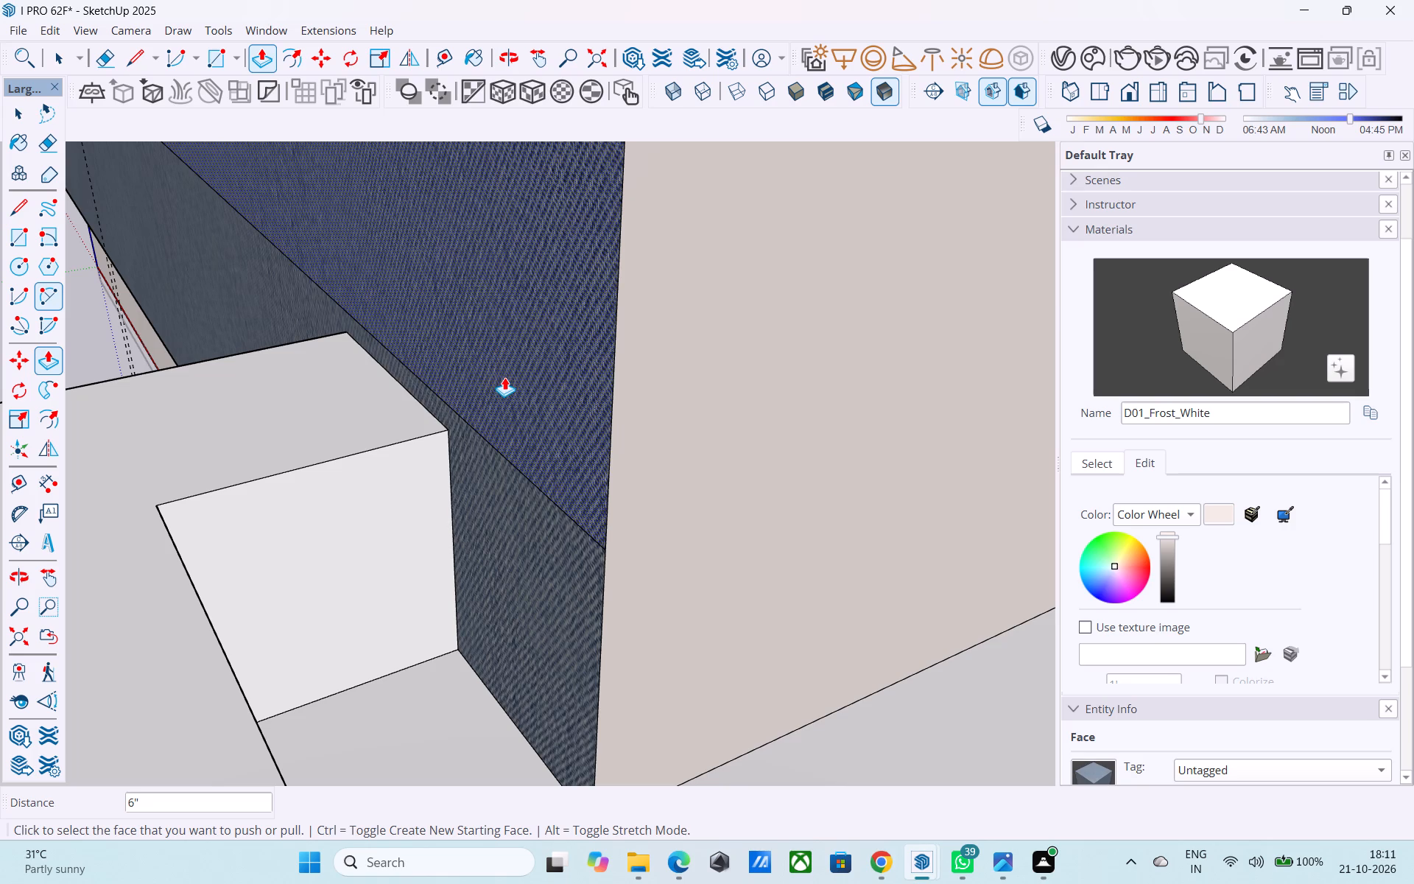
Copy the middle balcony slab's top outer edge on the narrow-window side 6" inward across the slab.
scroll(504, 377, "down", 20)
scroll(504, 377, "down", 7)
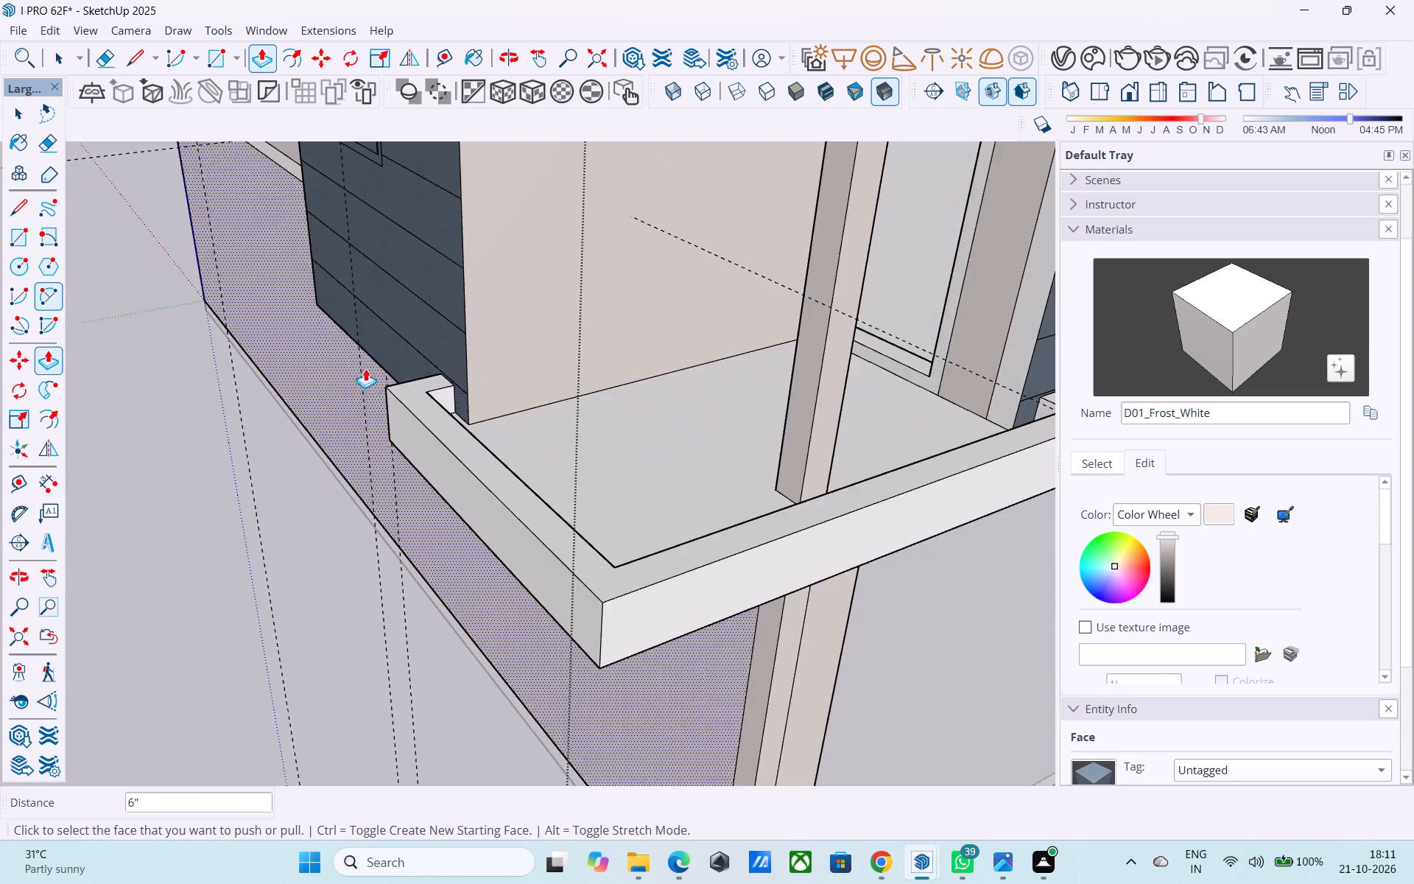
scroll(365, 368, "down", 9)
middle_click_drag(449, 426, 507, 364)
scroll(405, 466, "down", 5)
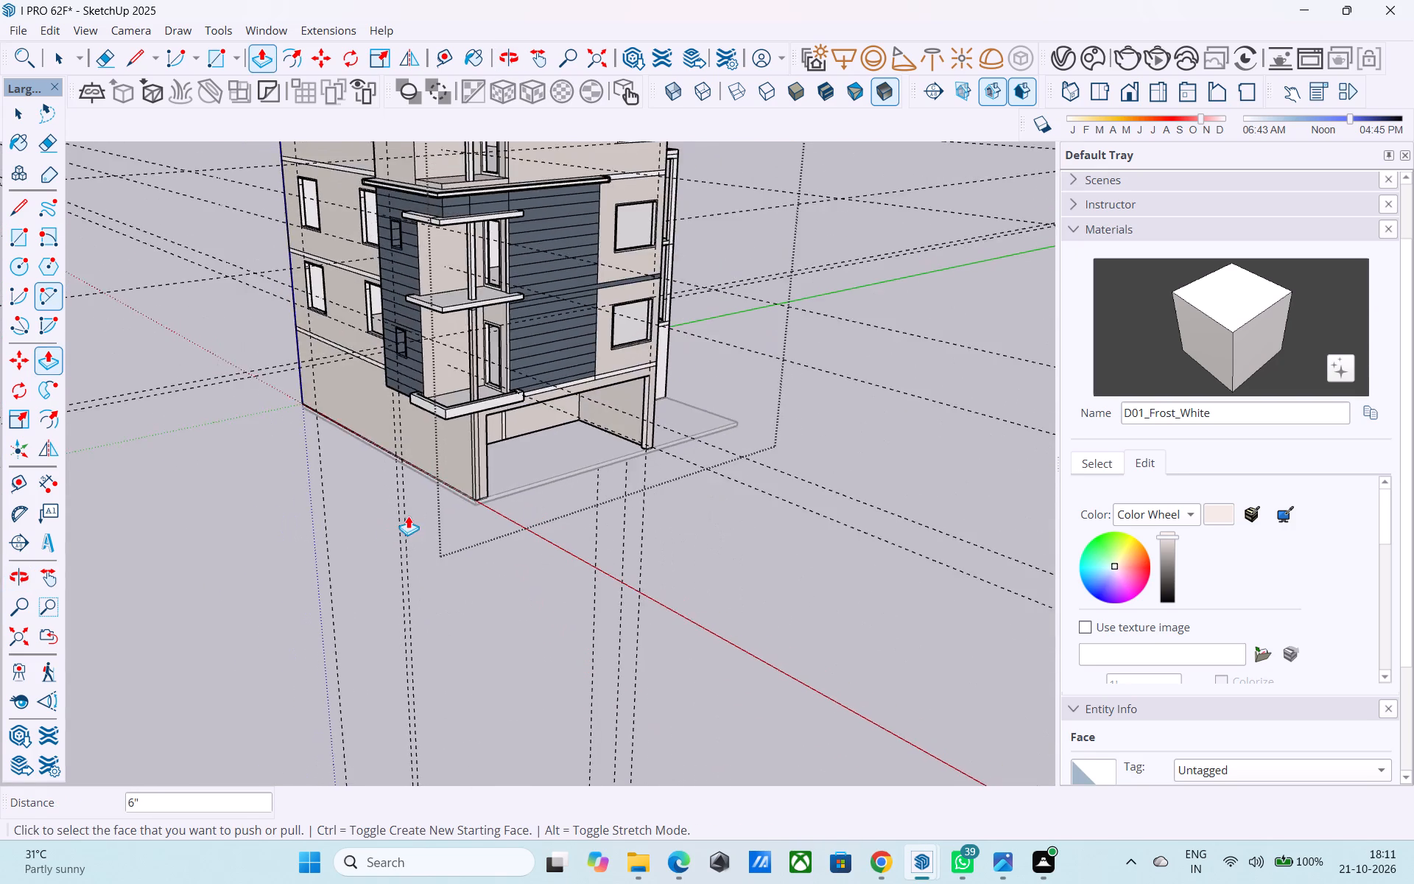
scroll(412, 519, "down", 5)
middle_click_drag(475, 380, 476, 429)
scroll(476, 424, "up", 19)
scroll(504, 321, "down", 2)
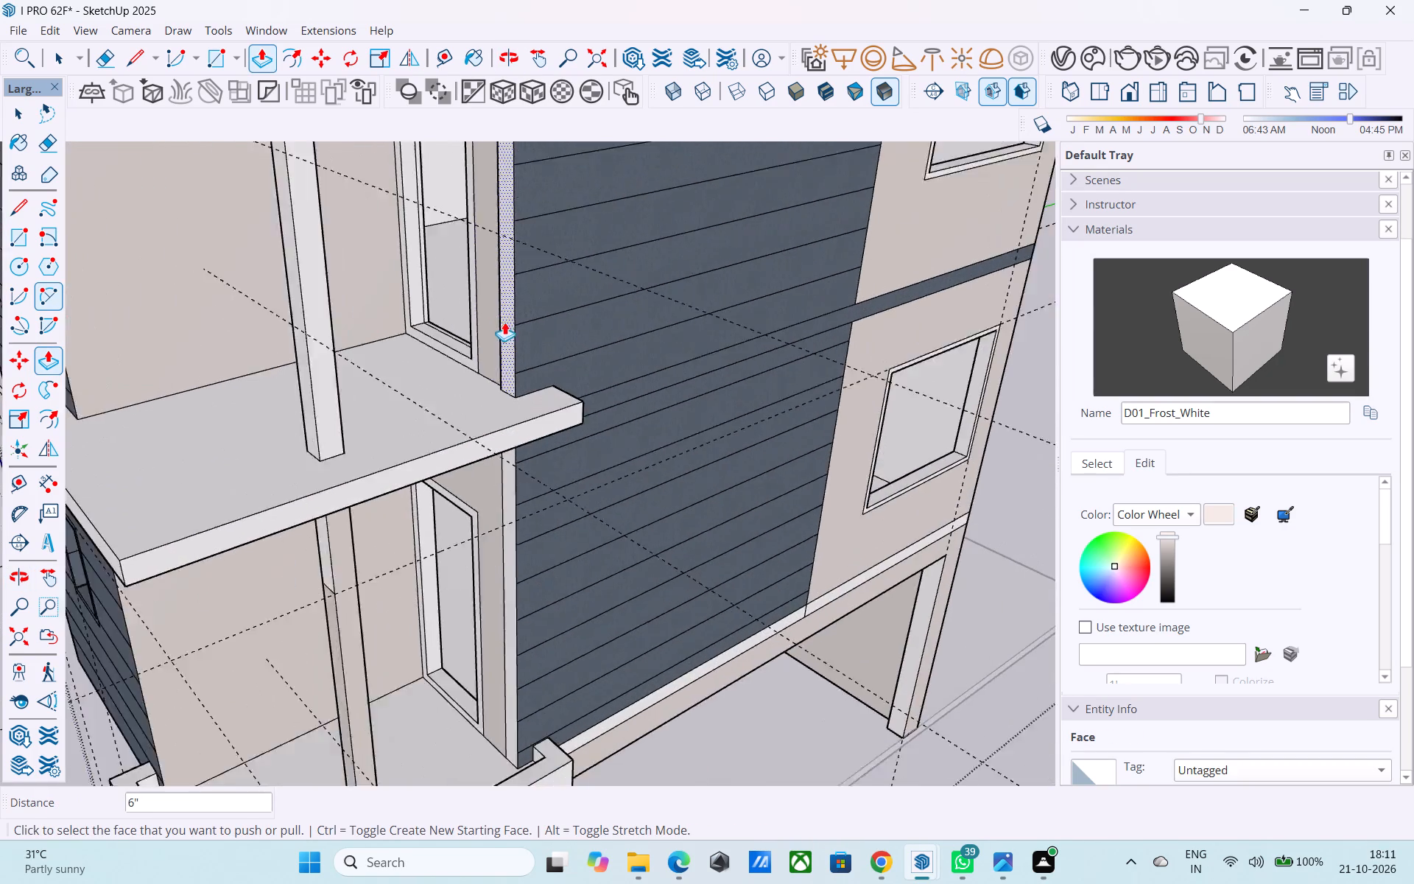
scroll(504, 322, "up", 1)
scroll(504, 322, "down", 4)
middle_click_drag(509, 327, 524, 357)
scroll(154, 482, "up", 10)
key("space")
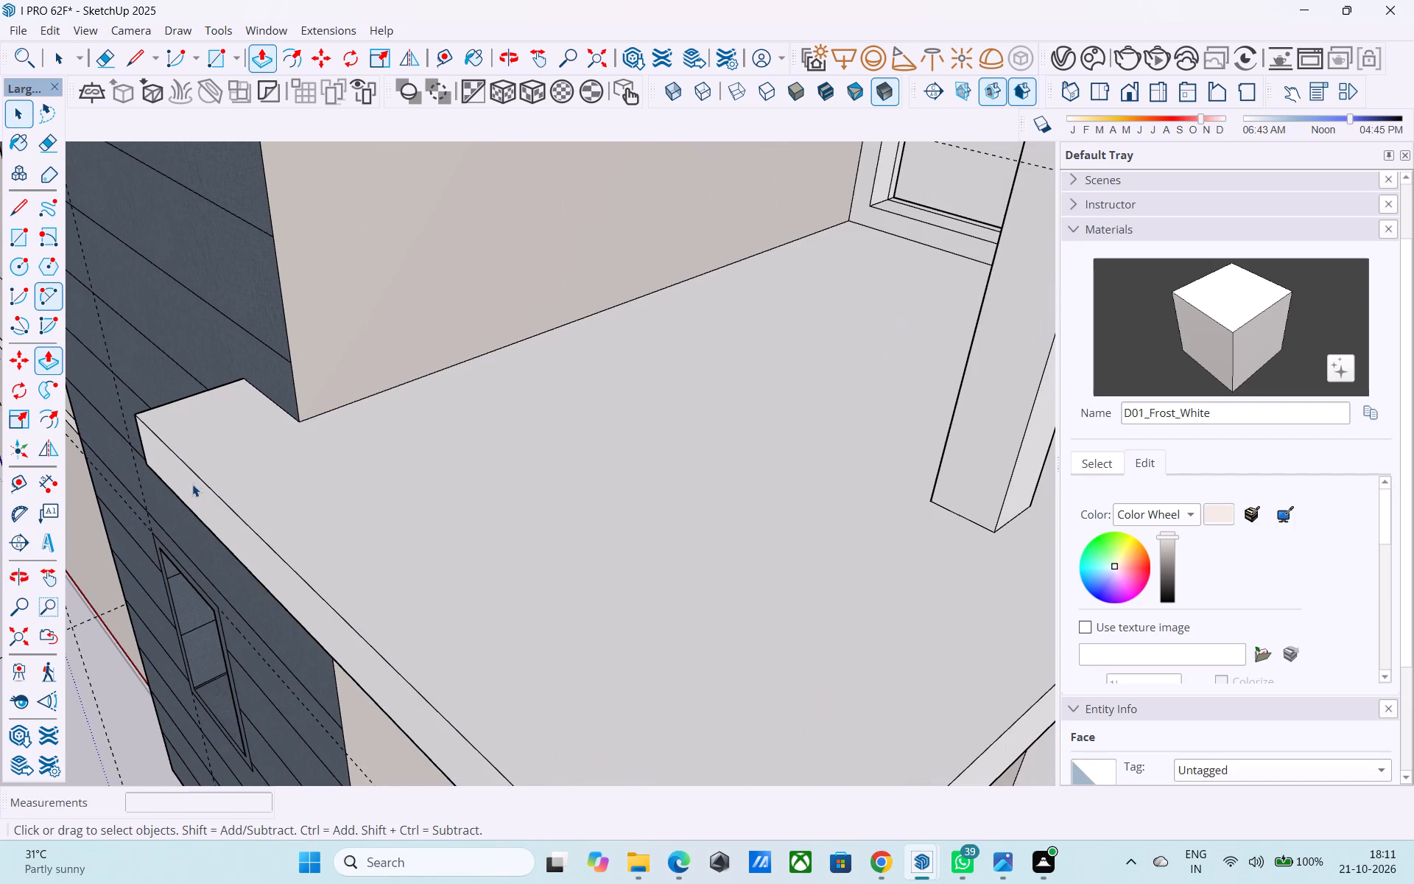
left_click(204, 480)
key("m")
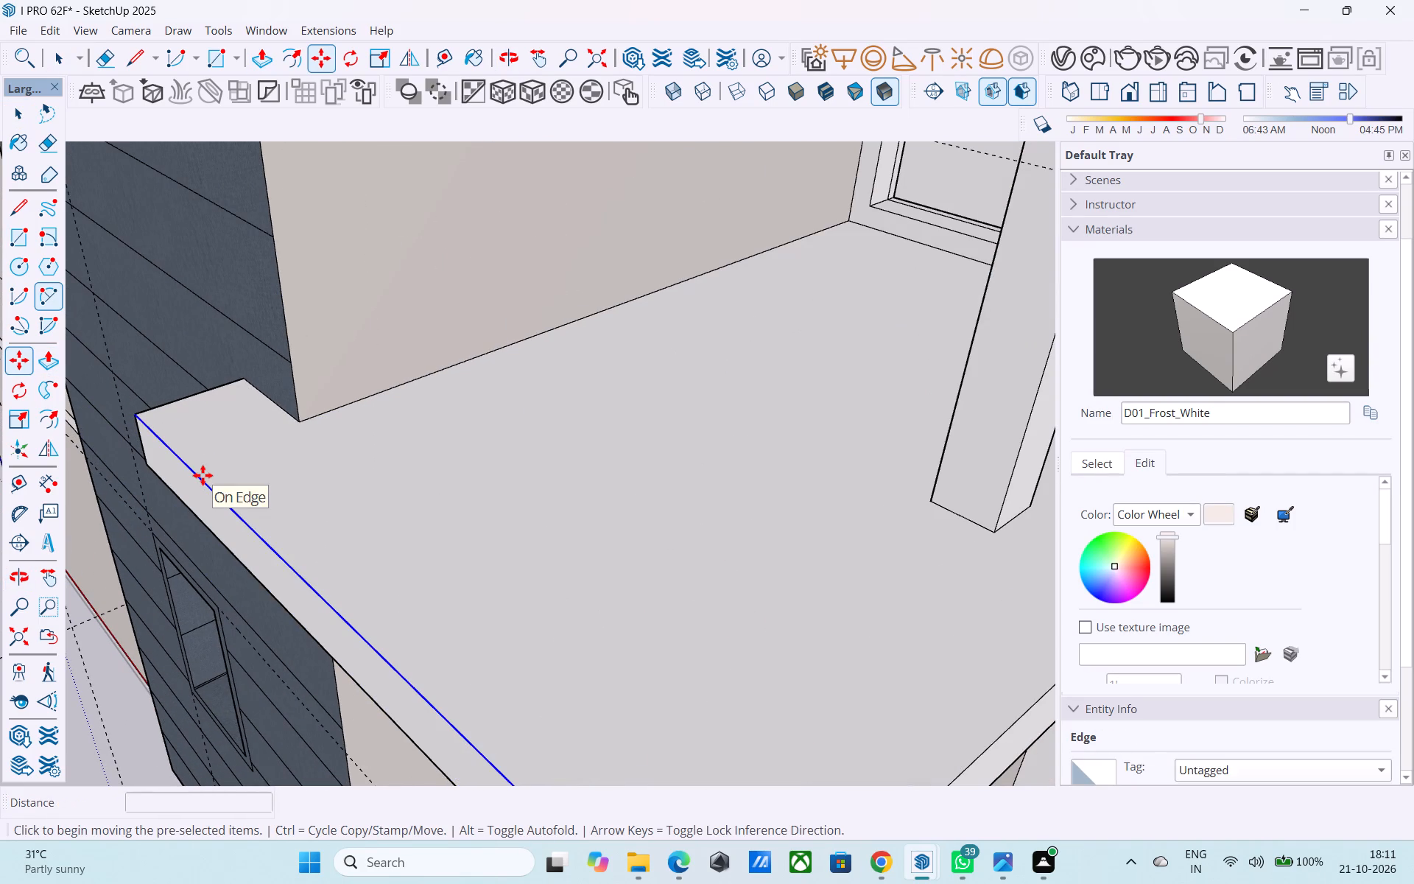
left_click(205, 484)
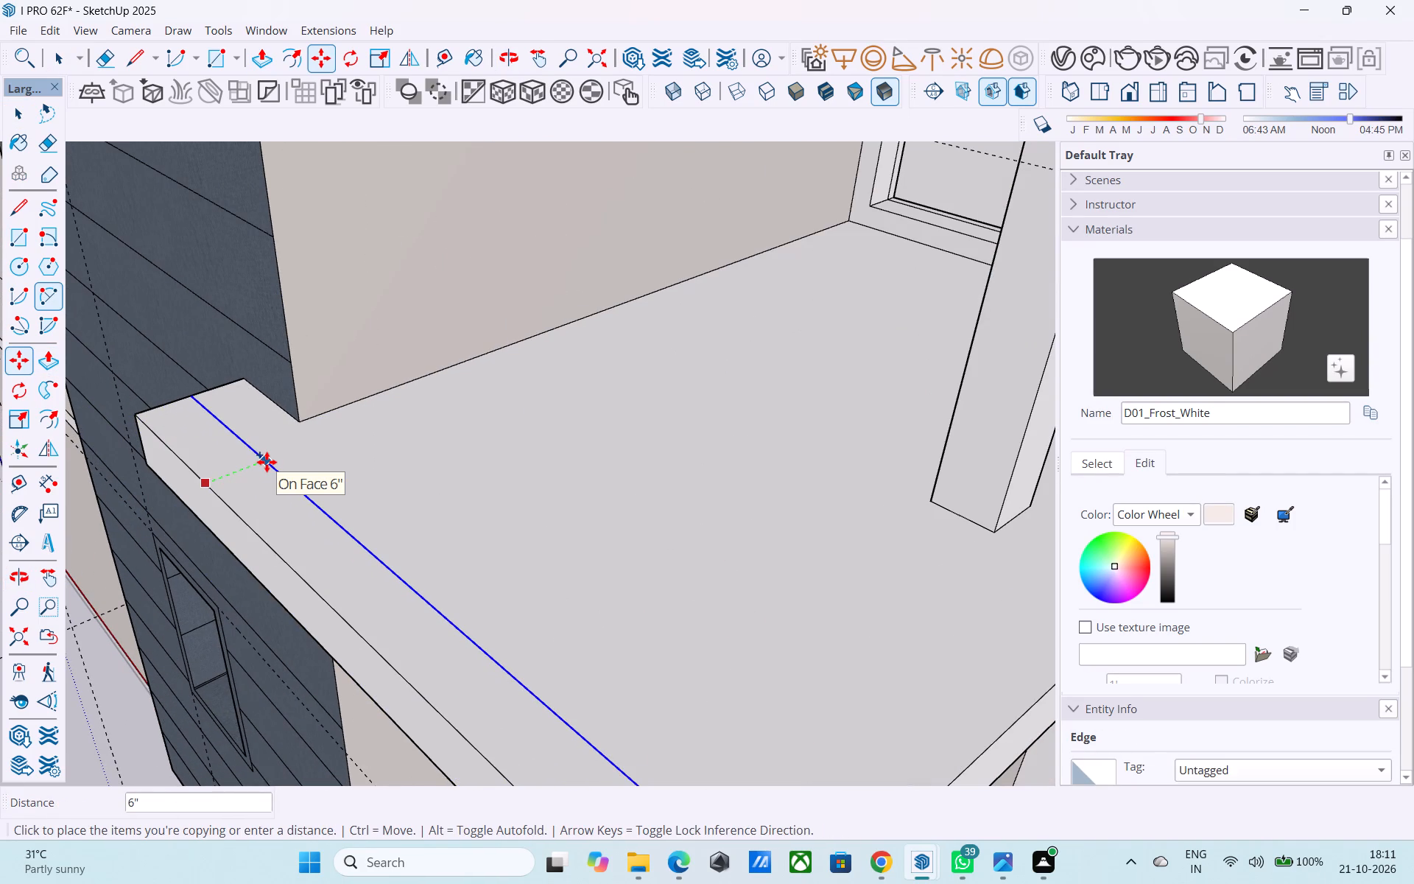
left_click(267, 461)
Copy the middle slab's top outer edge on the column side inward 6" and erase the overlapping edge stub at the corner.
scroll(269, 438, "down", 7)
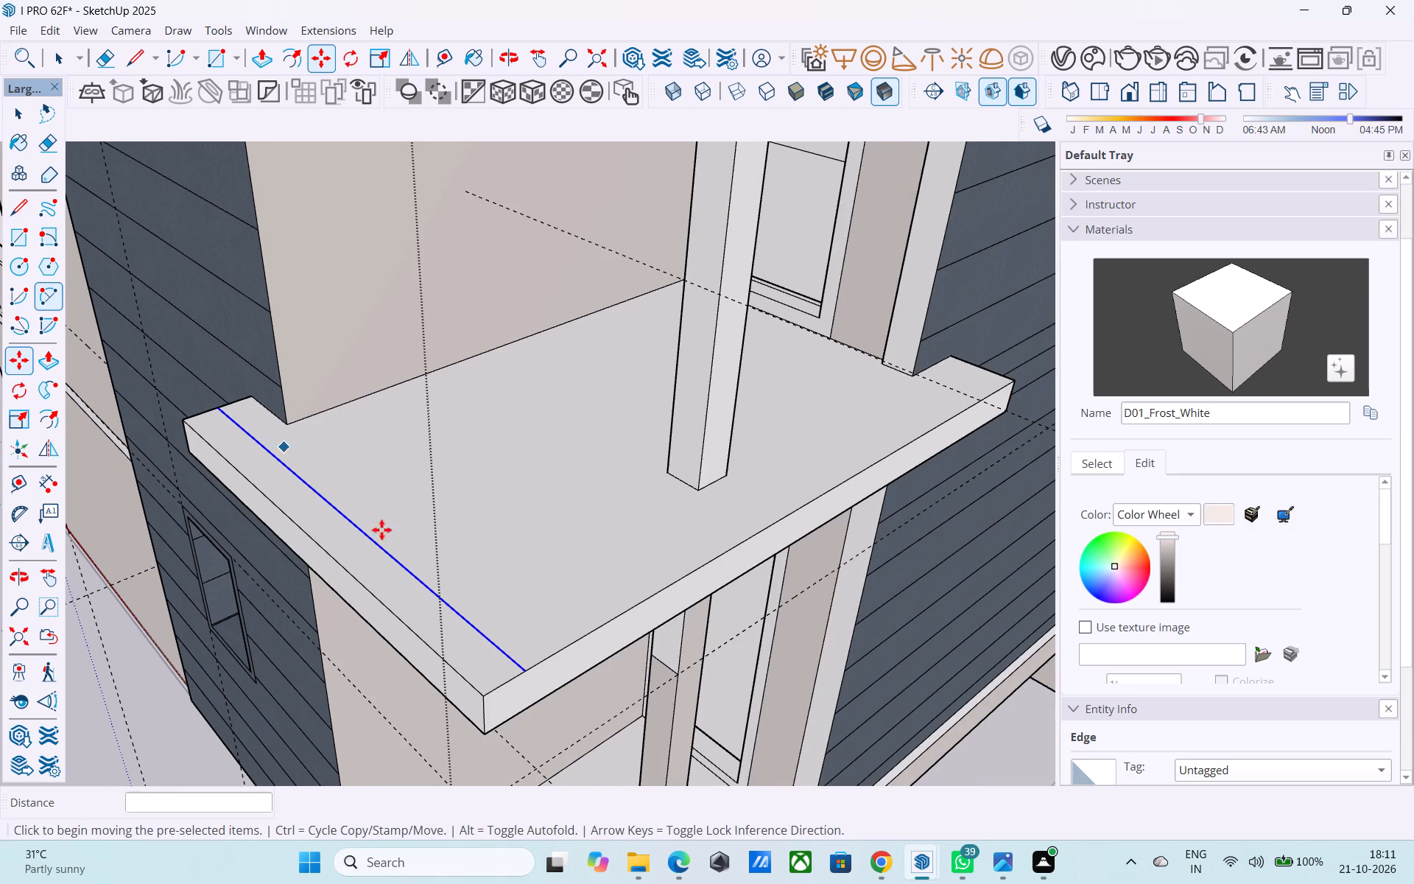
scroll(514, 618, "up", 2)
key("space")
left_click(556, 664)
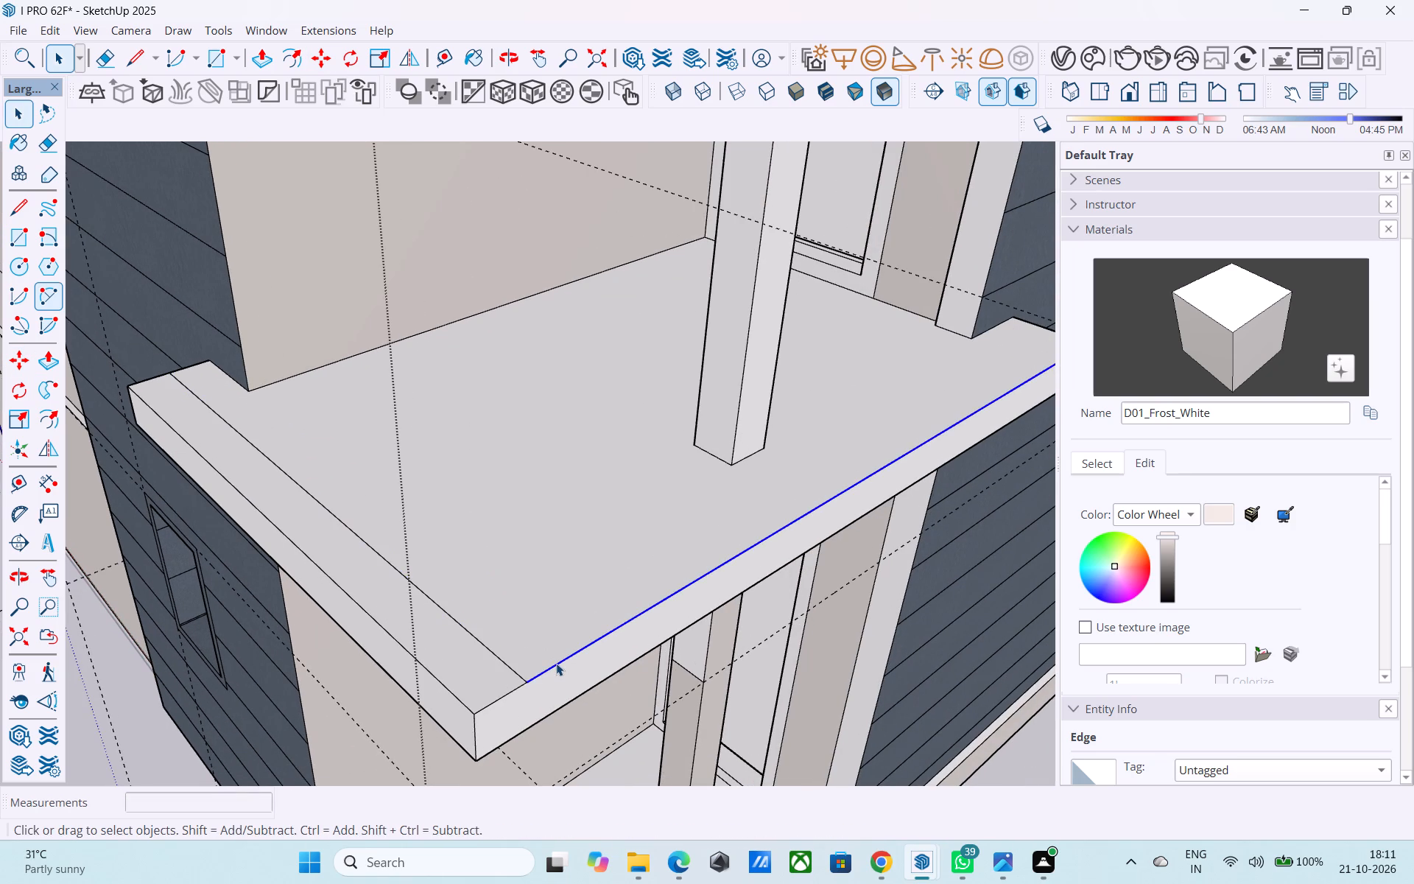
key("m")
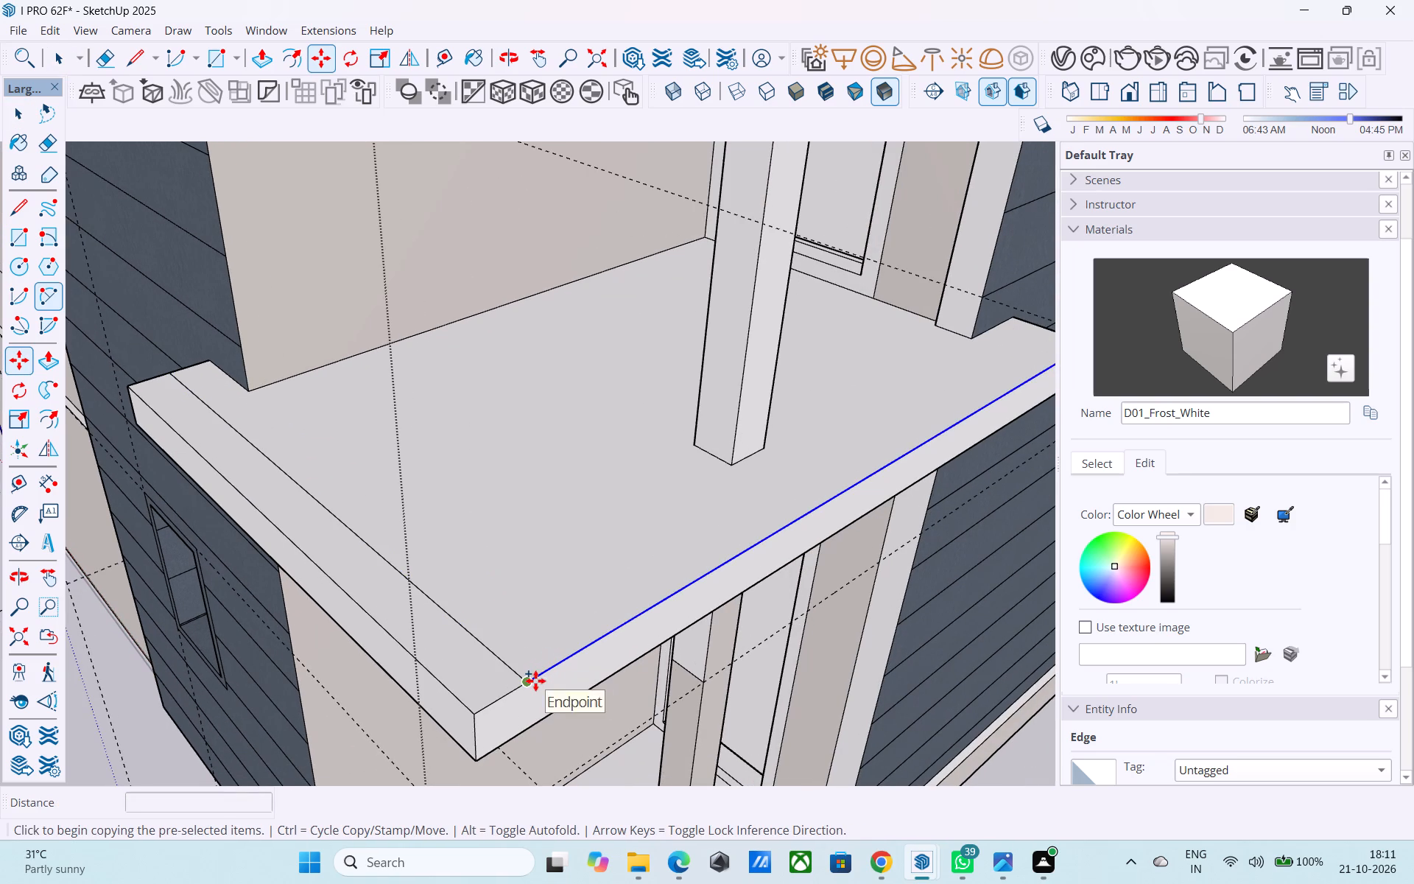
left_click(535, 681)
left_click(487, 641)
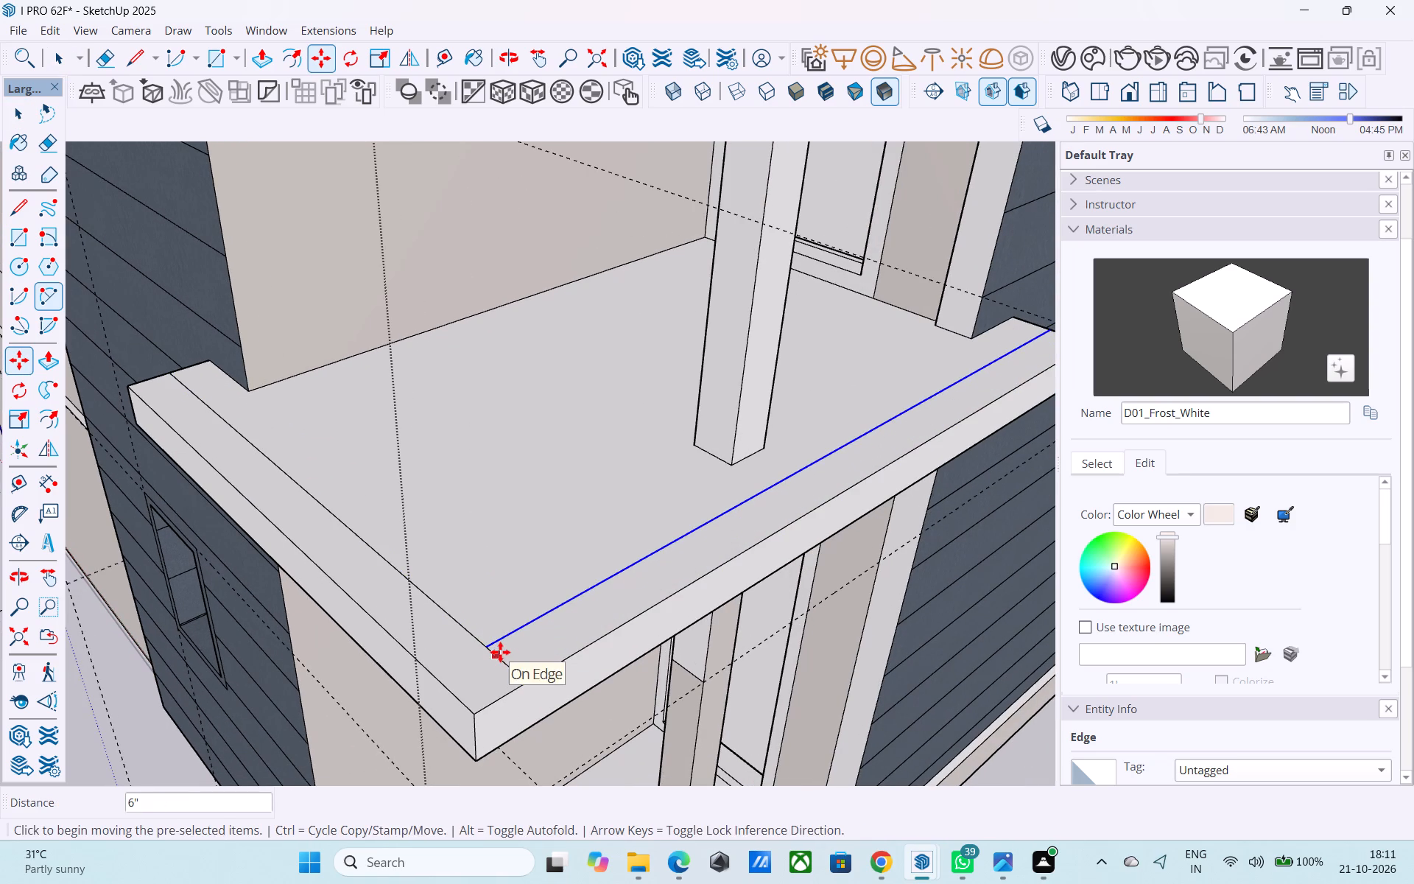
key("e")
left_click_drag(504, 654, 494, 658)
Push/Pull the L-shaped border strip along the middle balcony slab's outer edges up 6".
key("space")
left_click(494, 659)
key("p")
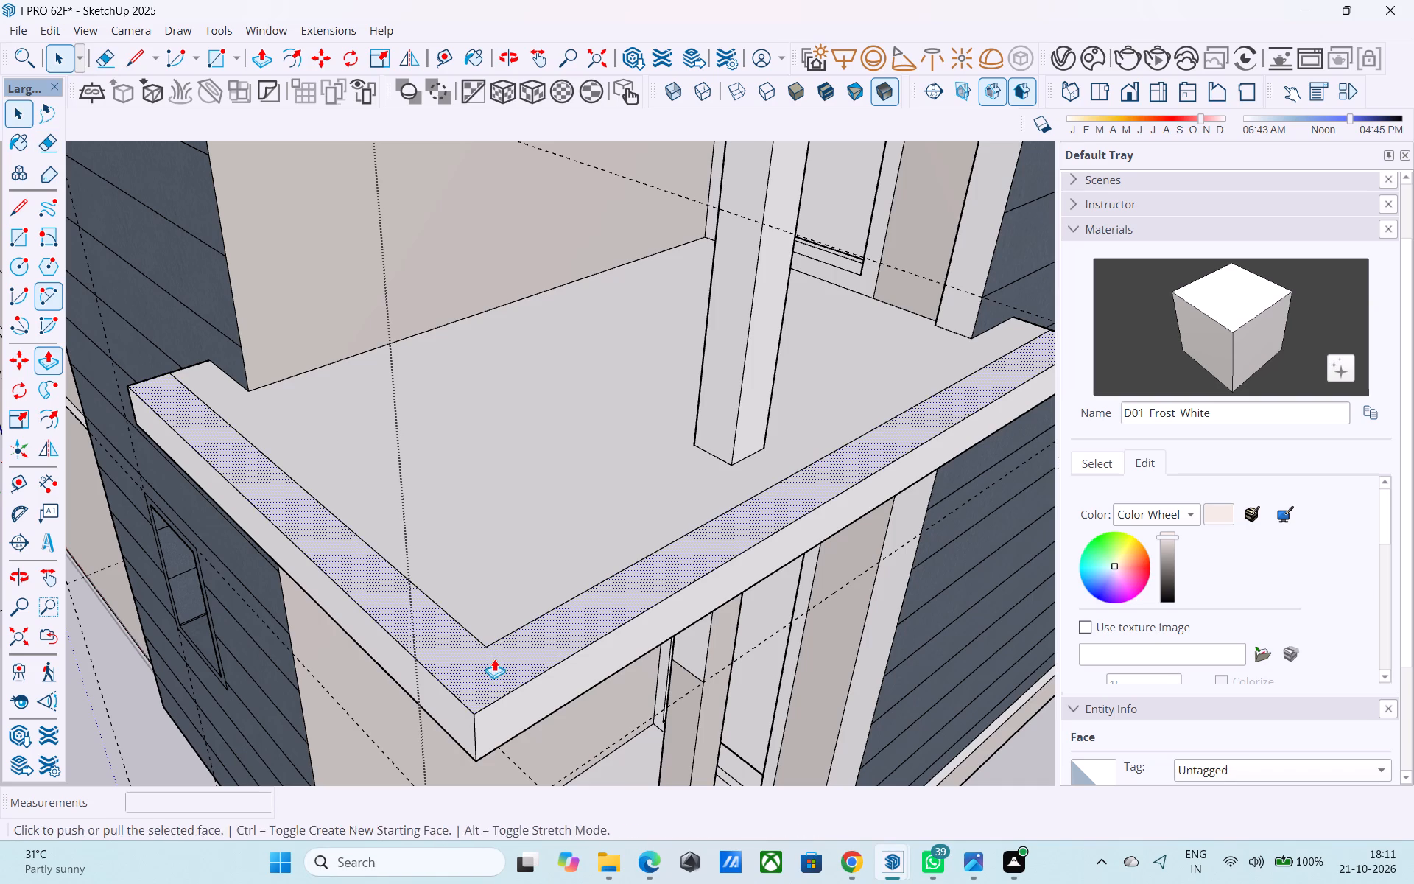
left_click(494, 659)
type("6\"")
key("Return")
key("space")
Examine the raised borders on the two lower balconies, the top slab, and the underside of the middle slab.
scroll(496, 558, "down", 11)
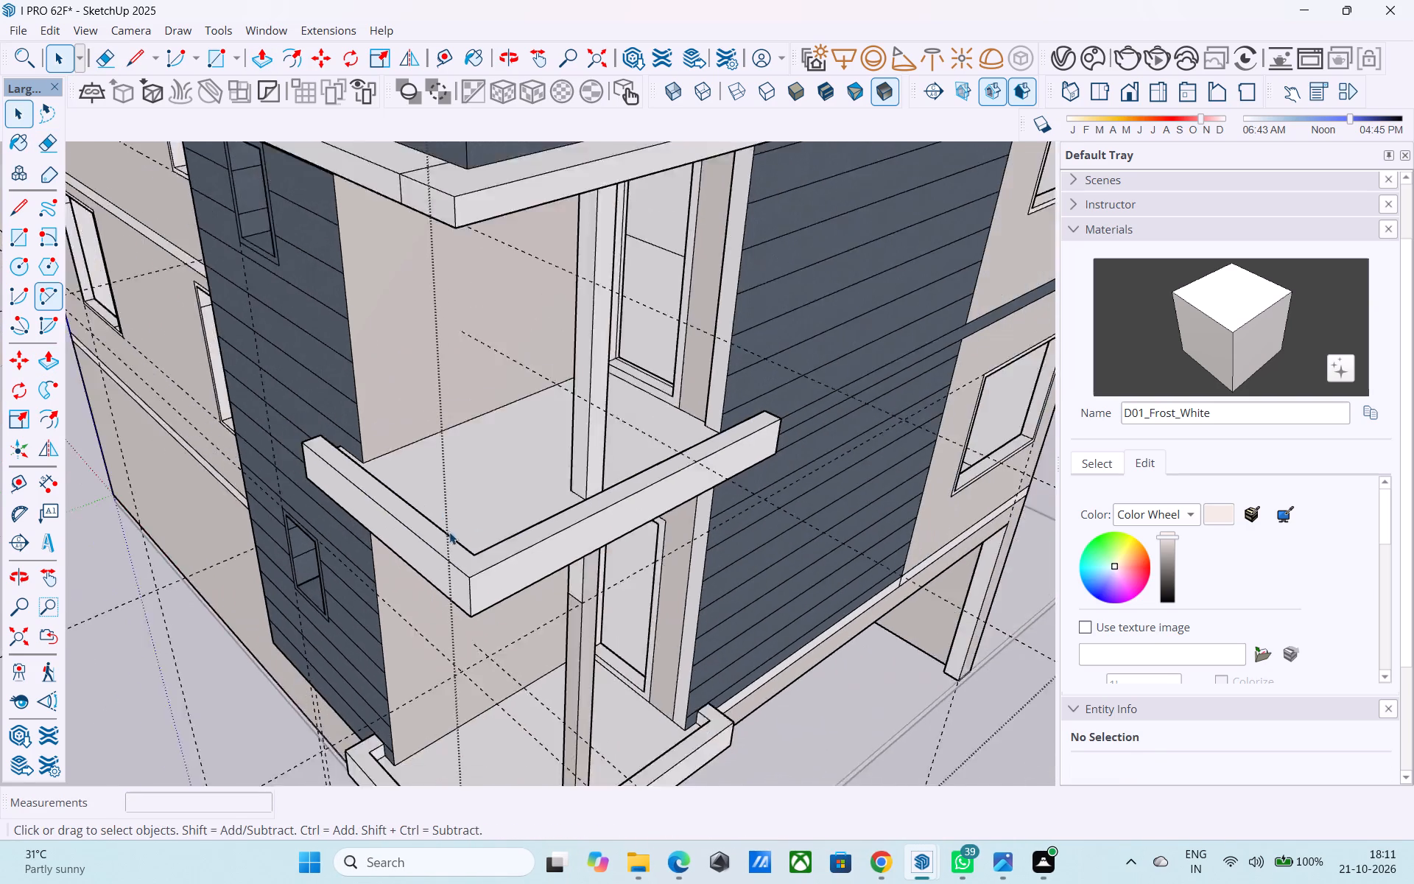
scroll(449, 532, "down", 5)
middle_click_drag(465, 550, 449, 446)
scroll(491, 478, "down", 6)
scroll(557, 310, "up", 6)
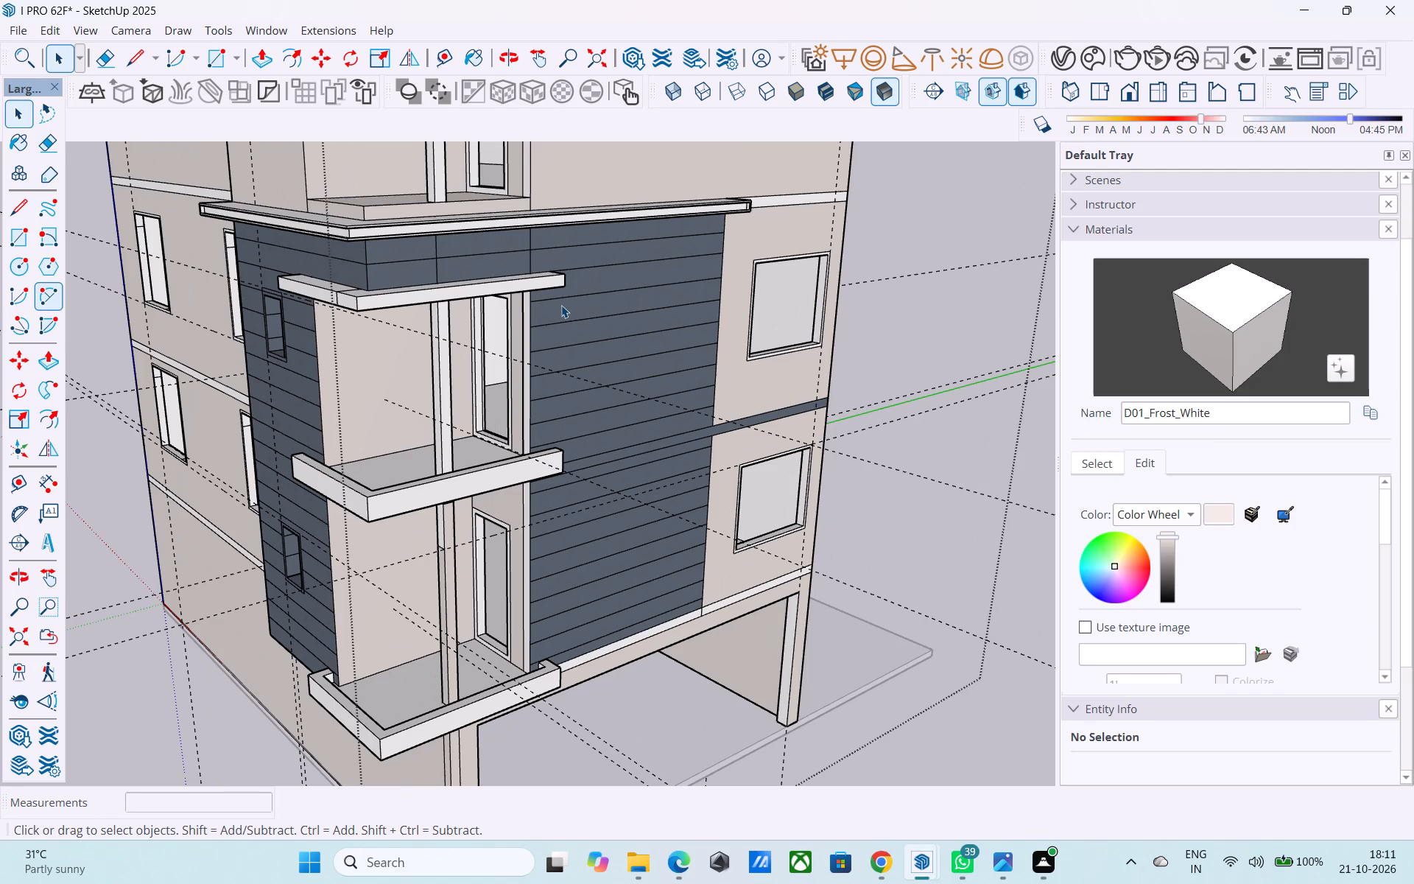
scroll(561, 305, "down", 3)
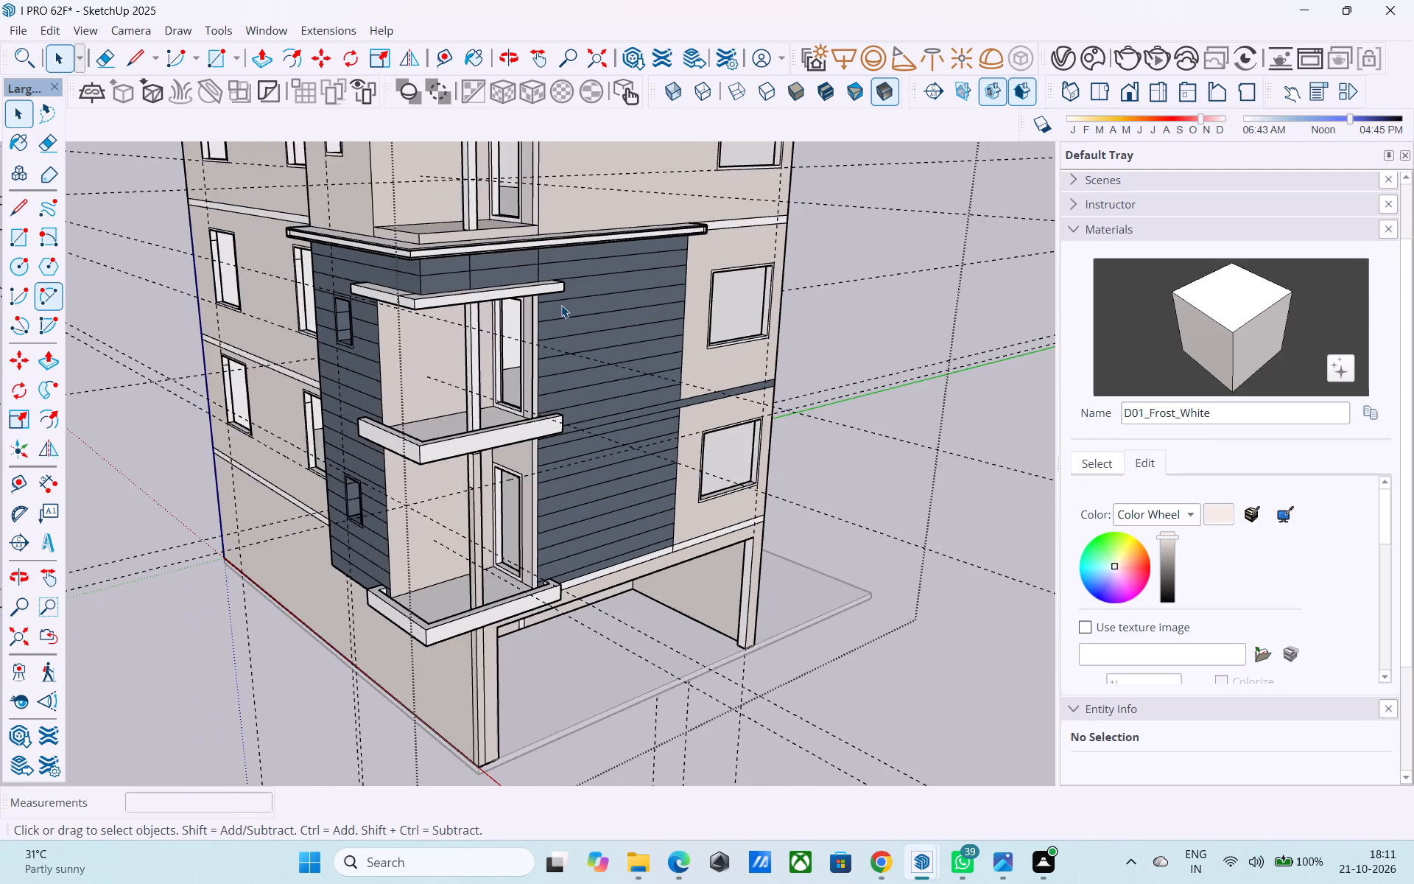
middle_click_drag(499, 357, 532, 262)
scroll(516, 273, "up", 8)
middle_click_drag(485, 283, 483, 246)
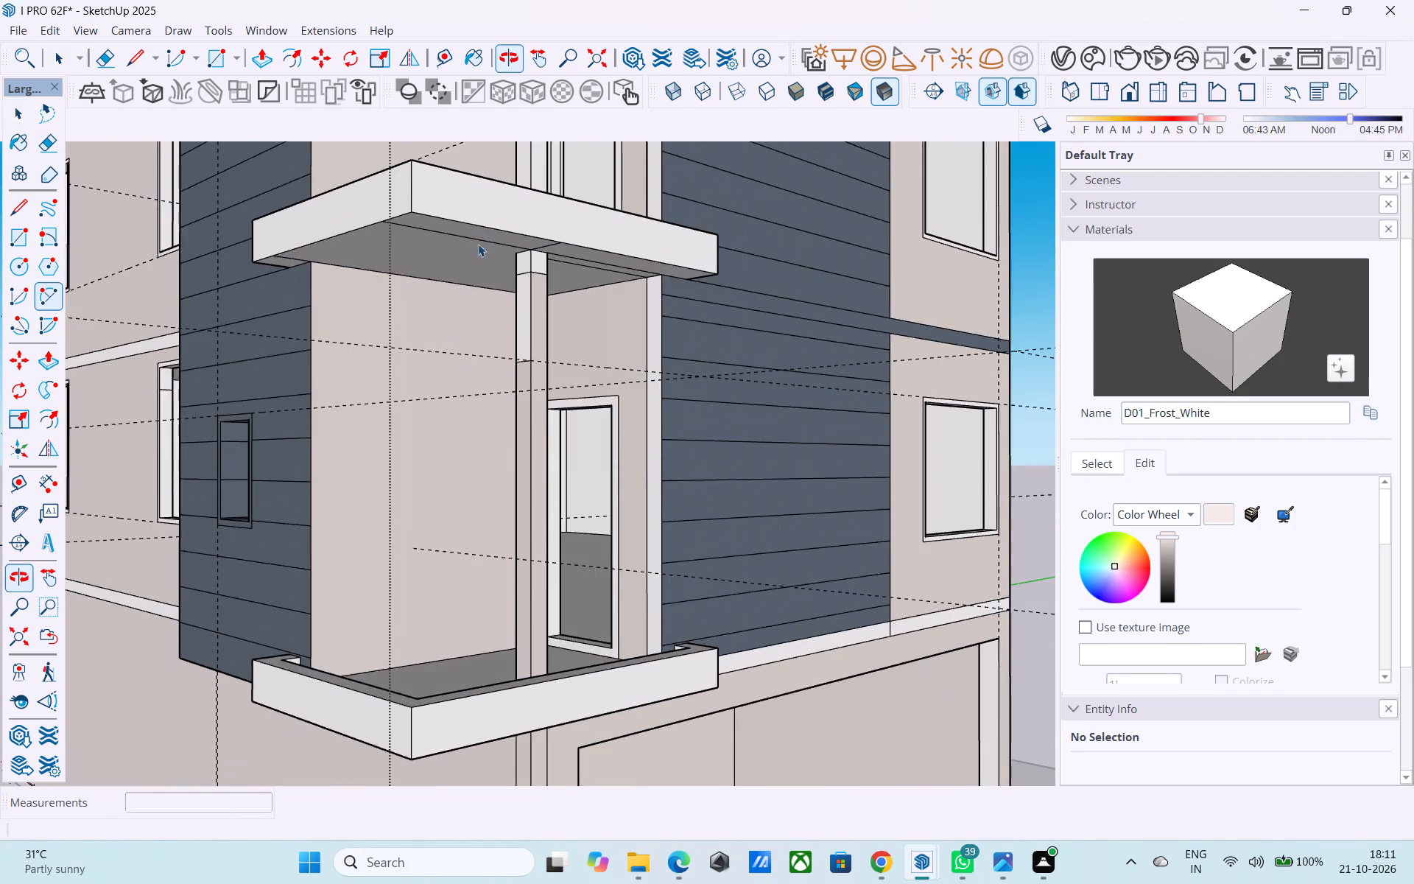
Erase the leftover edges running across the underside of the middle balcony slab.
scroll(432, 235, "up", 7)
middle_click_drag(422, 236, 420, 219)
scroll(412, 214, "up", 2)
middle_click_drag(407, 216, 409, 194)
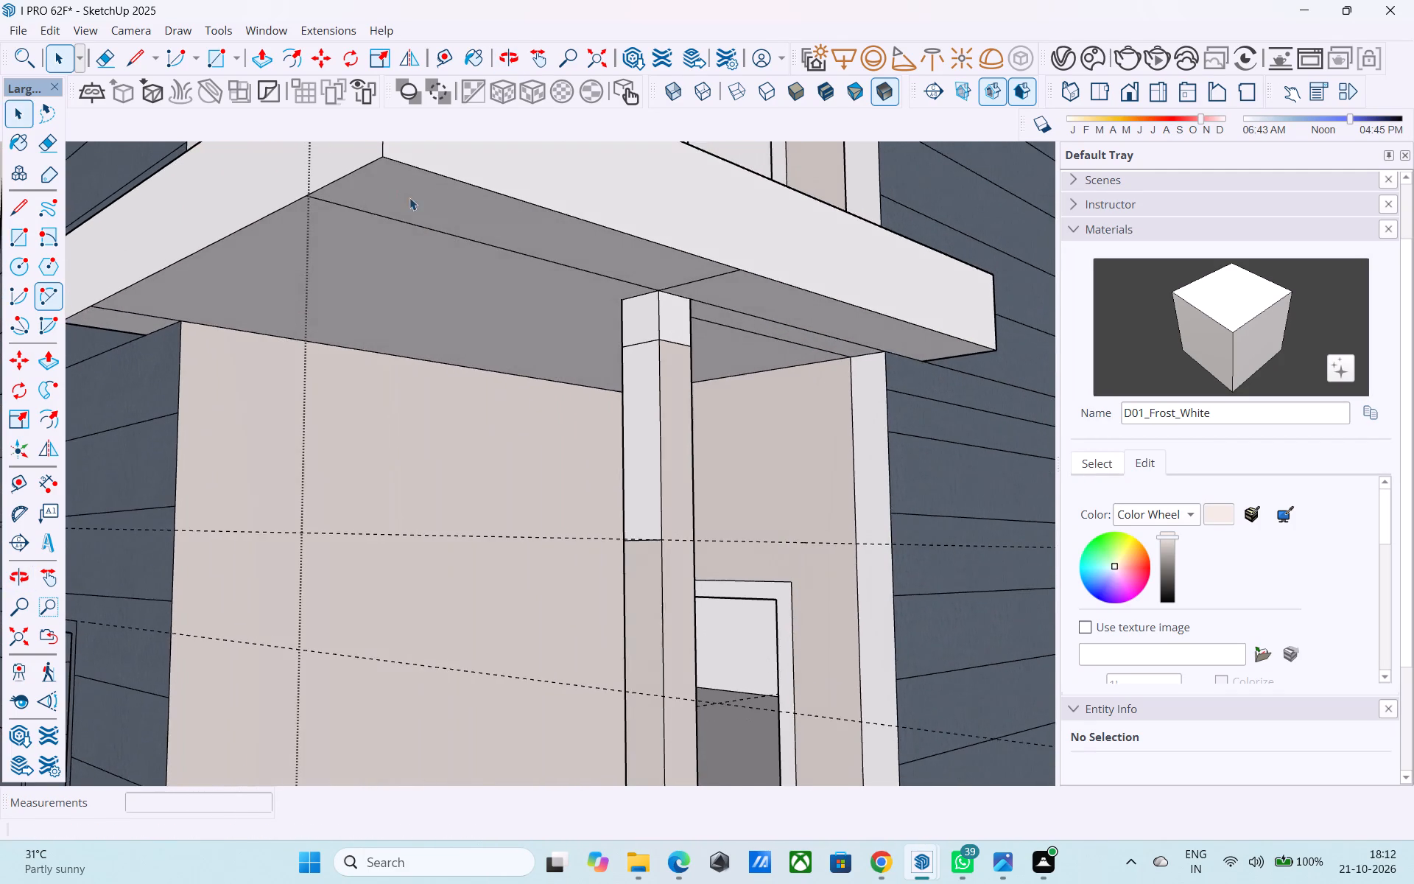
scroll(409, 203, "up", 2)
key("e")
left_click_drag(409, 204, 372, 260)
left_click_drag(724, 292, 755, 320)
left_click_drag(769, 317, 761, 354)
scroll(766, 348, "down", 7)
middle_click_drag(685, 328, 741, 289)
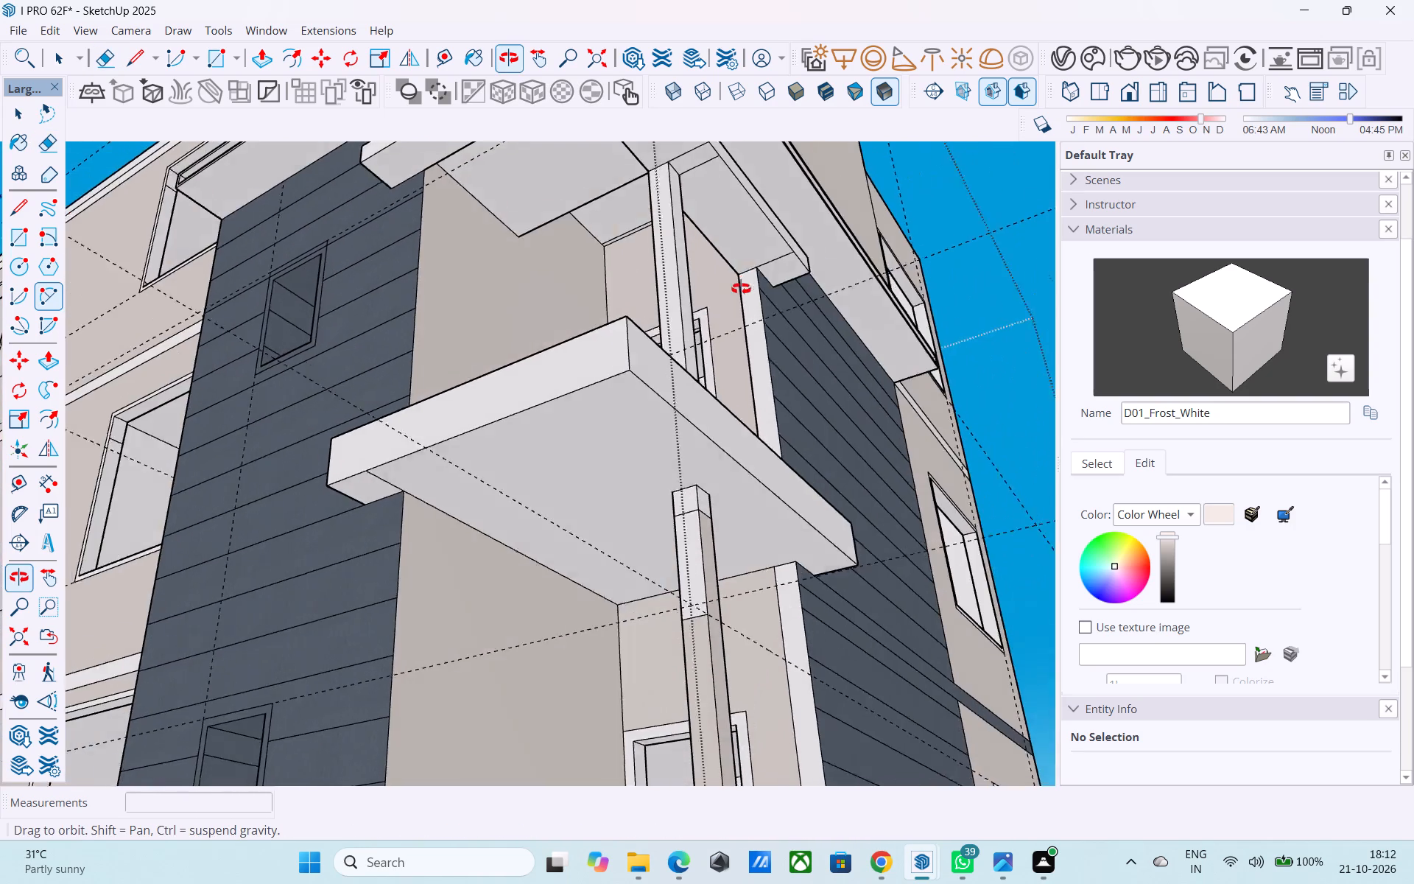
middle_click_drag(741, 289, 743, 285)
scroll(378, 464, "up", 3)
left_click(389, 484)
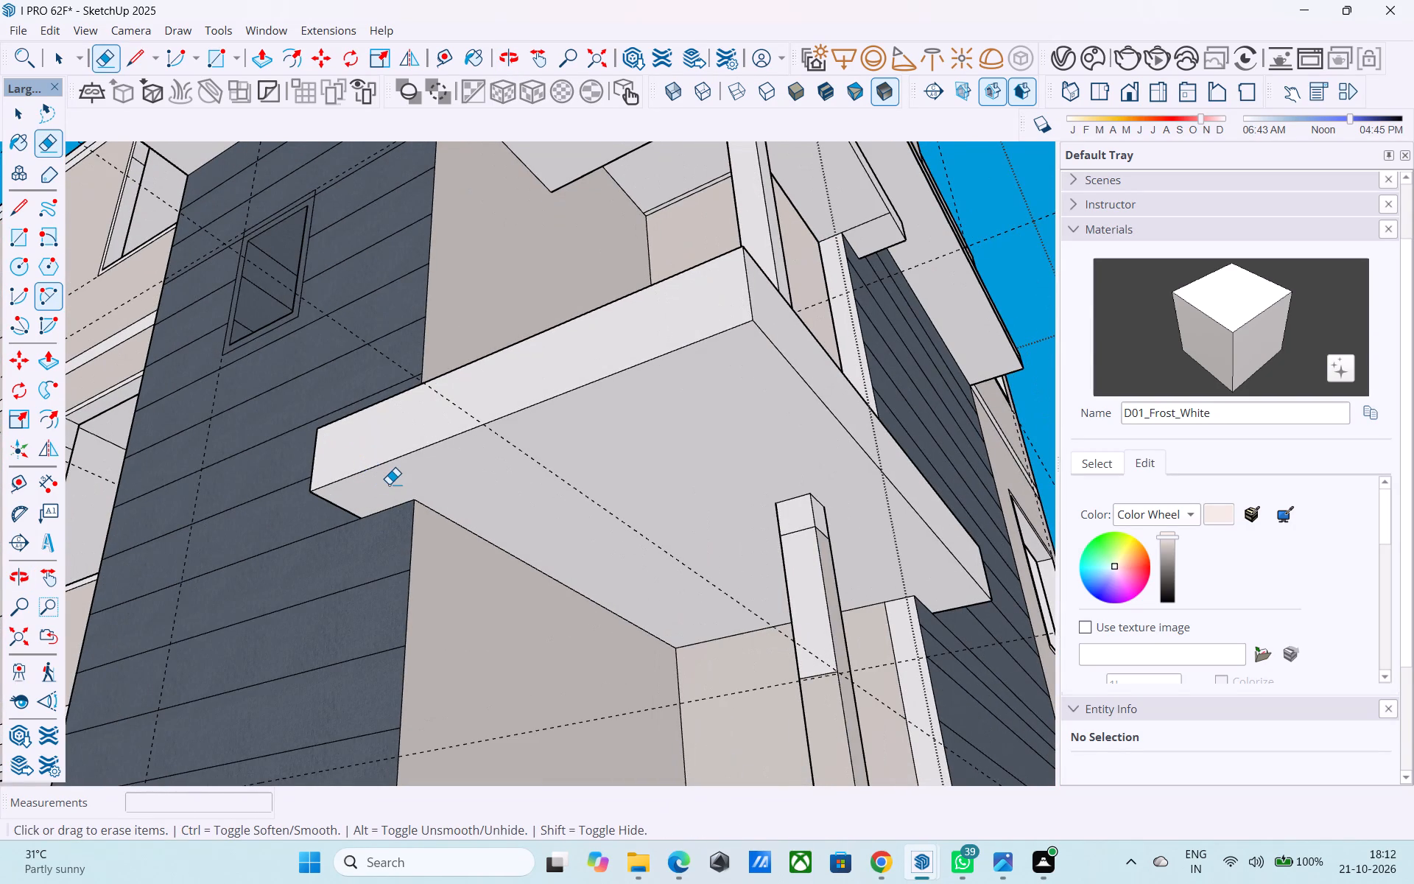
Offset the outline of the middle balcony slab's underside 1" inward.
middle_click_drag(515, 475, 401, 455, "shift")
key("space")
scroll(538, 461, "up", 1)
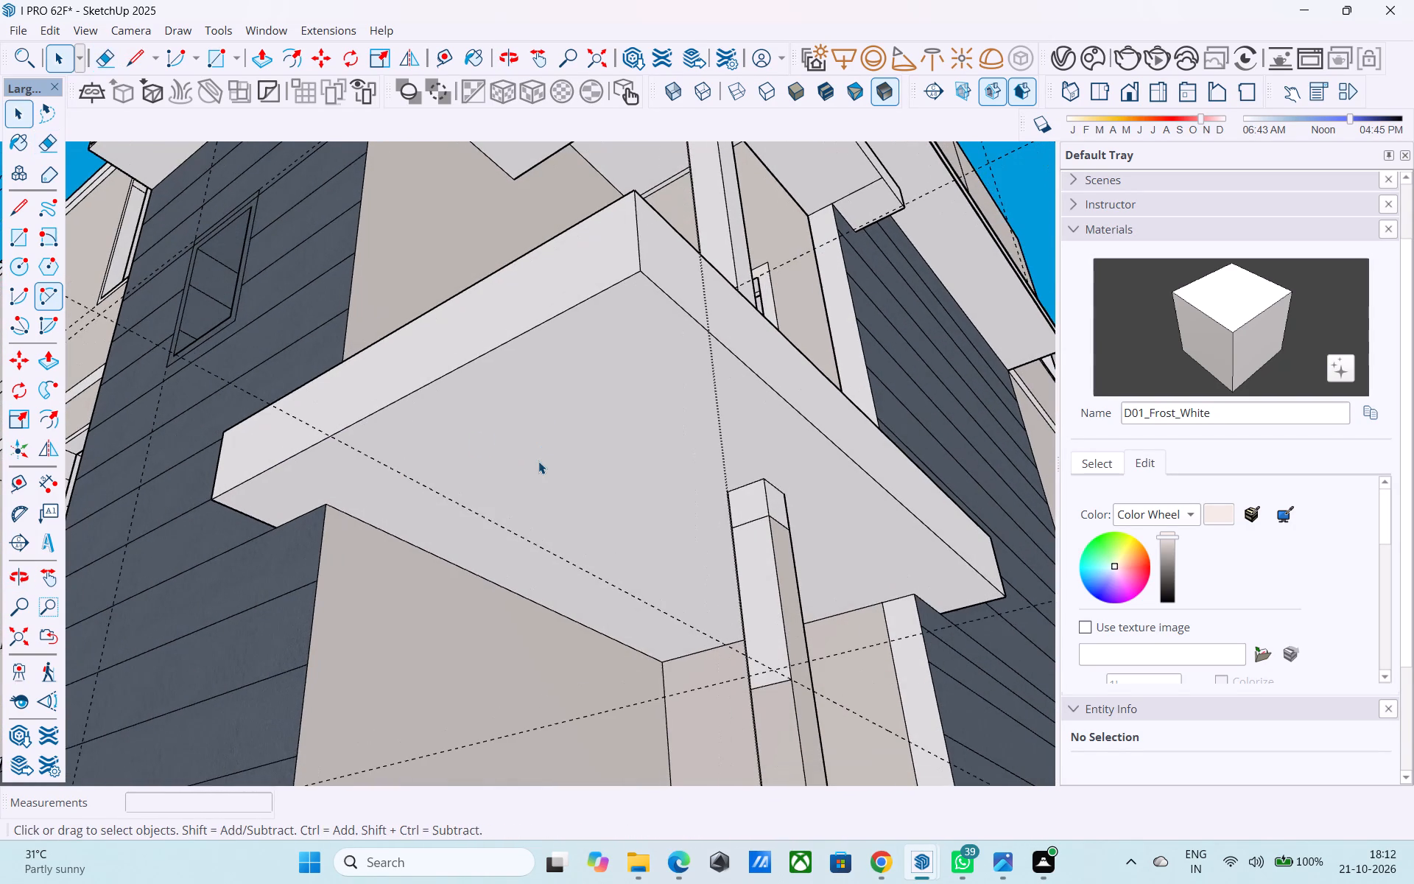
left_click(539, 457)
key("f")
left_click(539, 457)
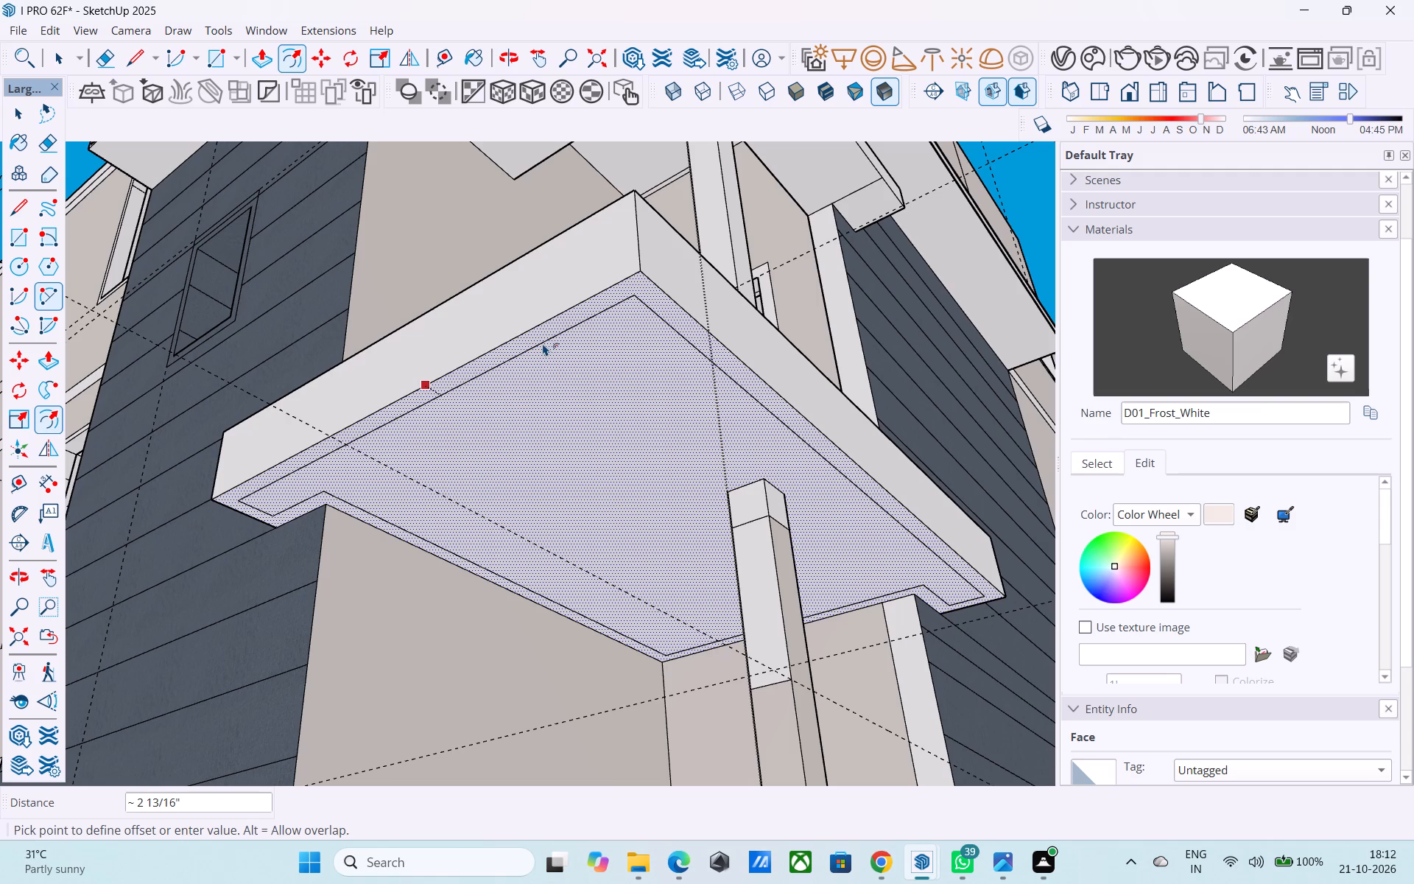
type("1\"")
key("Return")
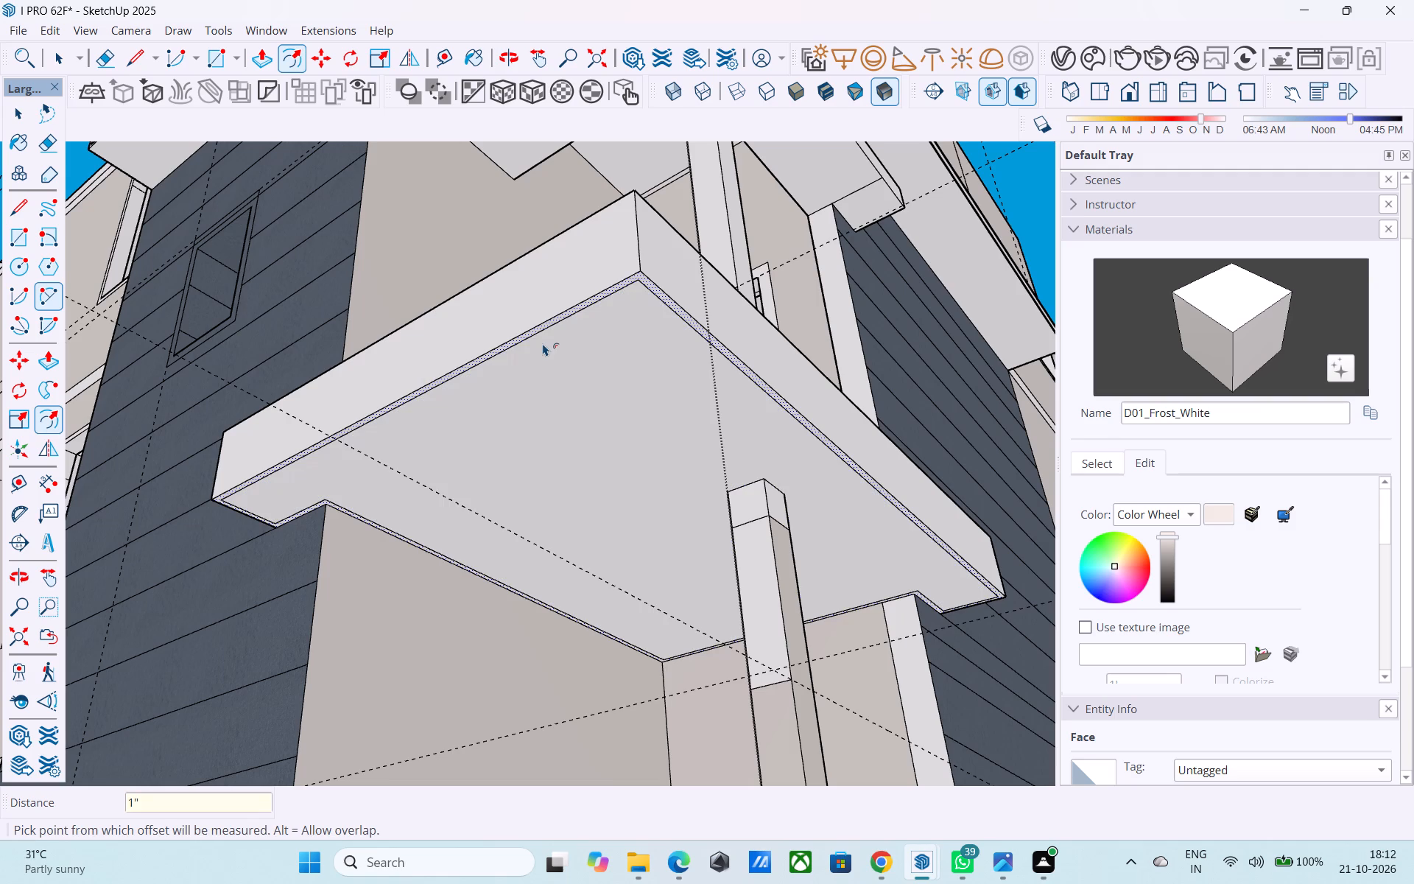
Offset the inner underside face of the middle balcony slab another 1" inward to form a second strip.
key("space")
left_click(535, 376)
key("f")
left_click(538, 384)
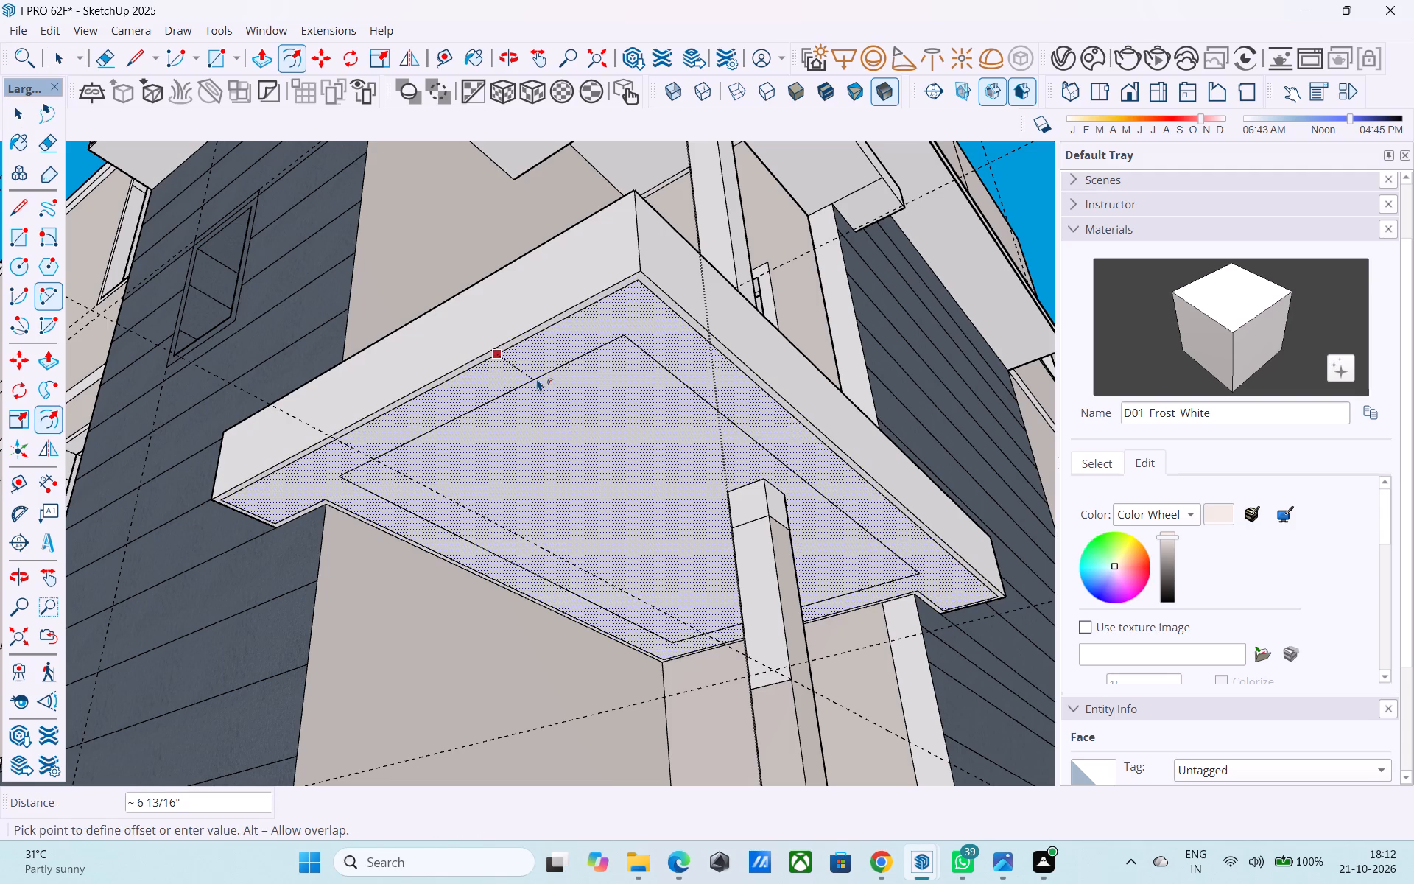
type("1\"")
key("Return")
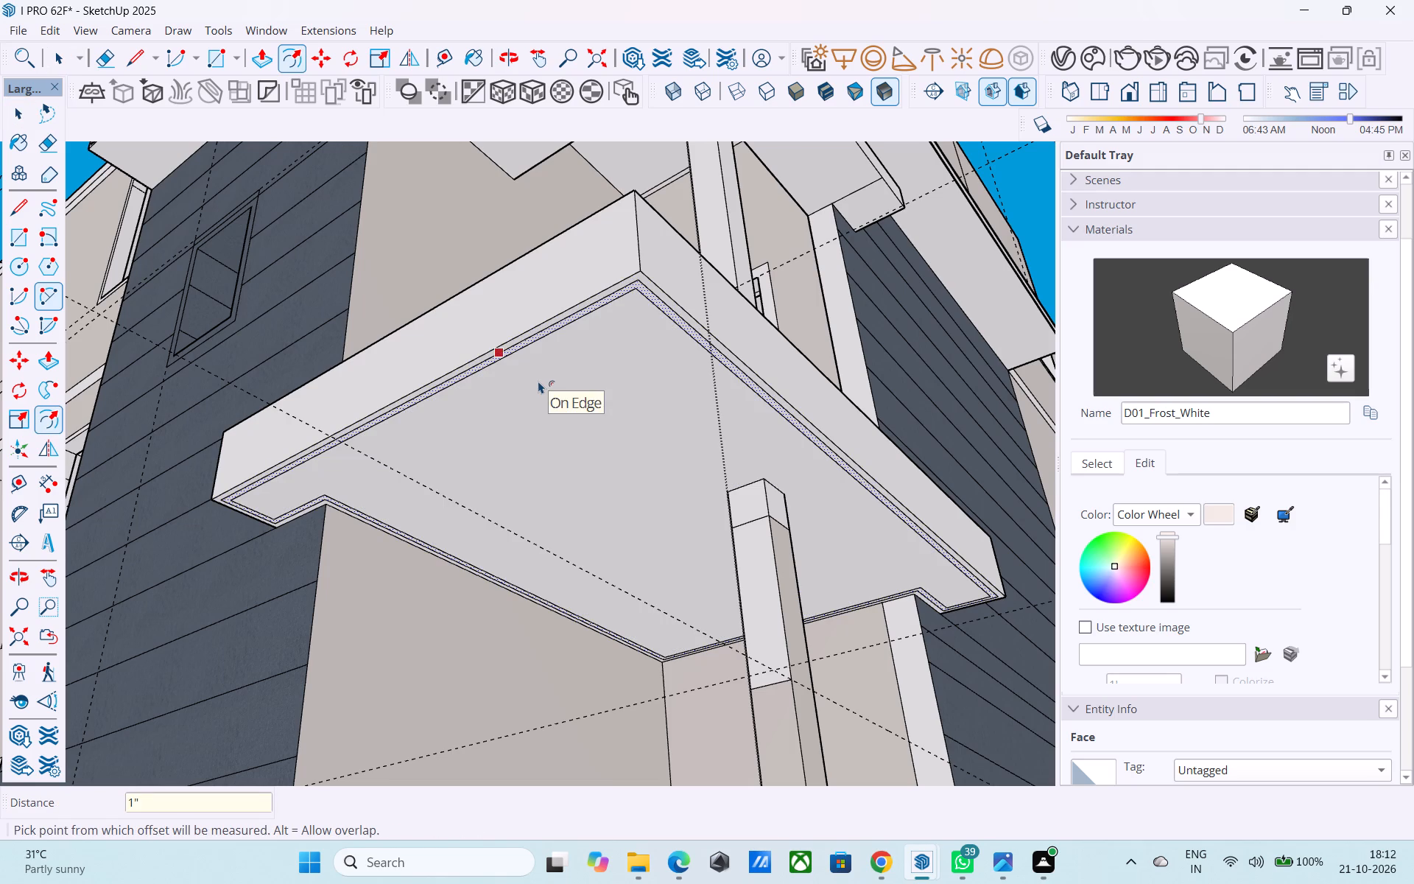
Push/Pull the inner 1" strip on the middle slab's underside down 1".
scroll(547, 331, "up", 10)
key("space")
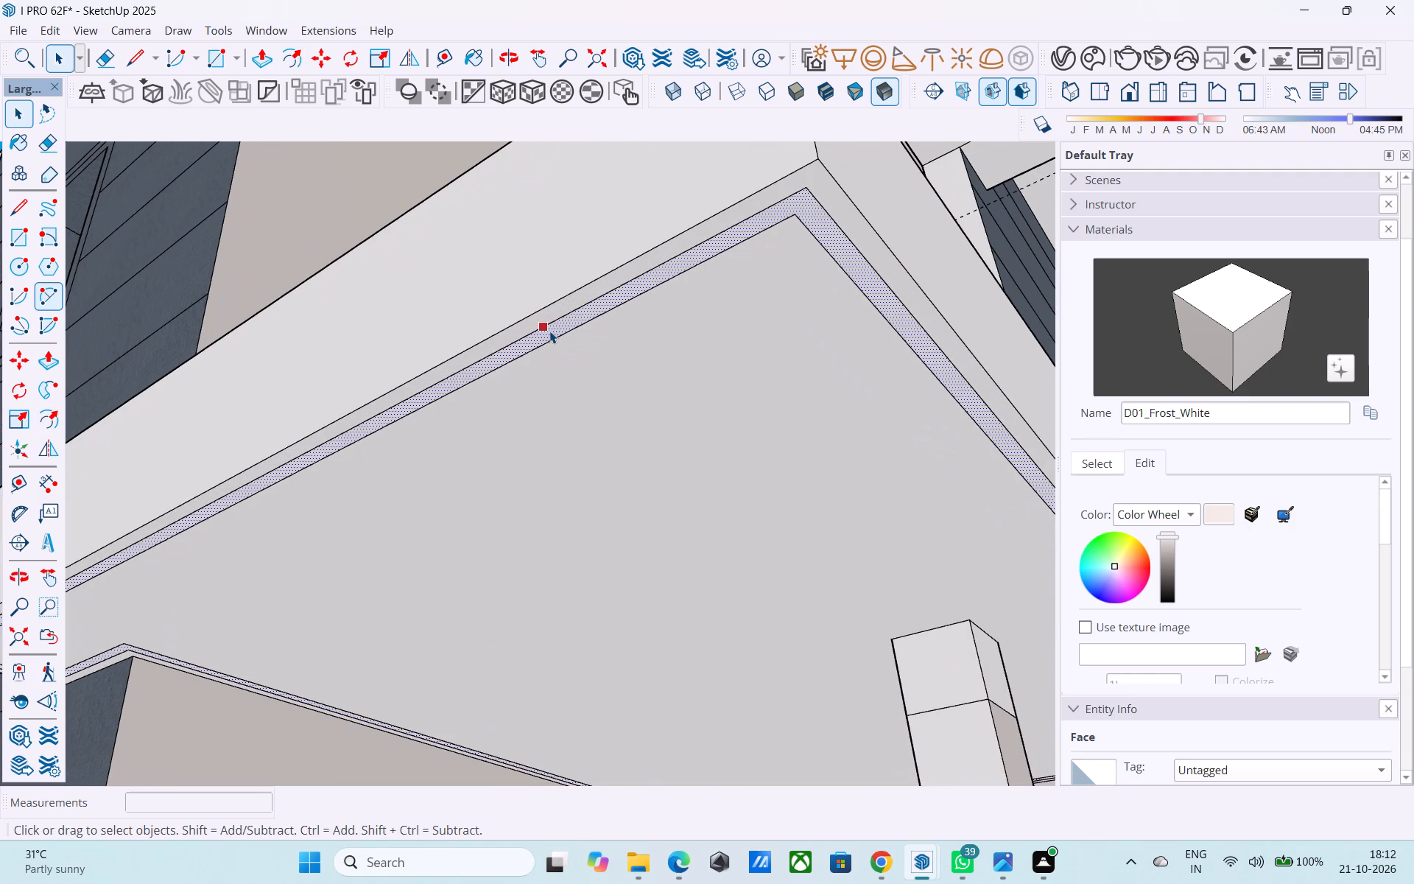
left_click(550, 331)
key("p")
left_click(550, 331)
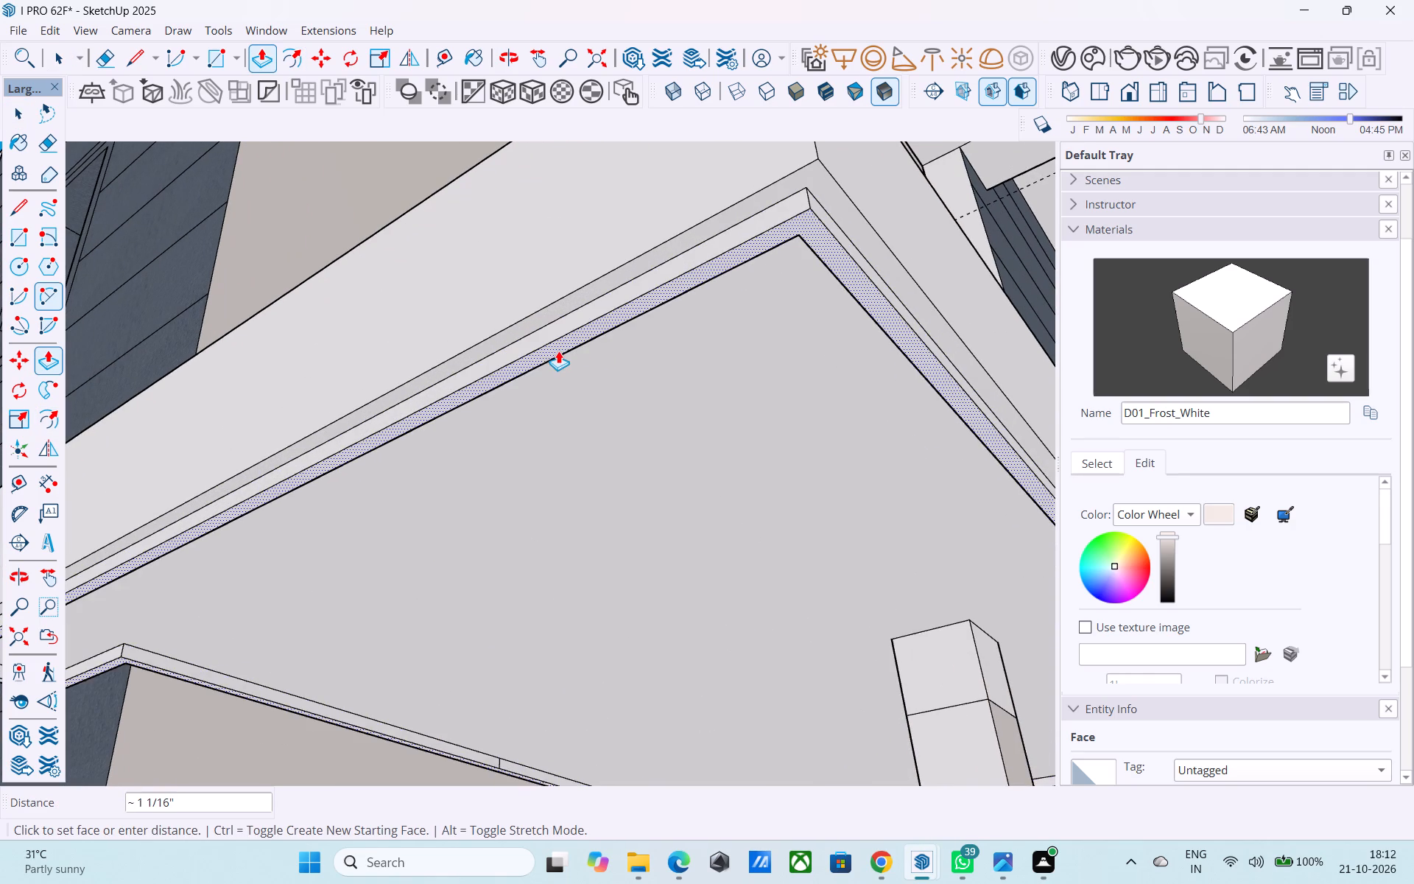
type("1\"")
key("Return")
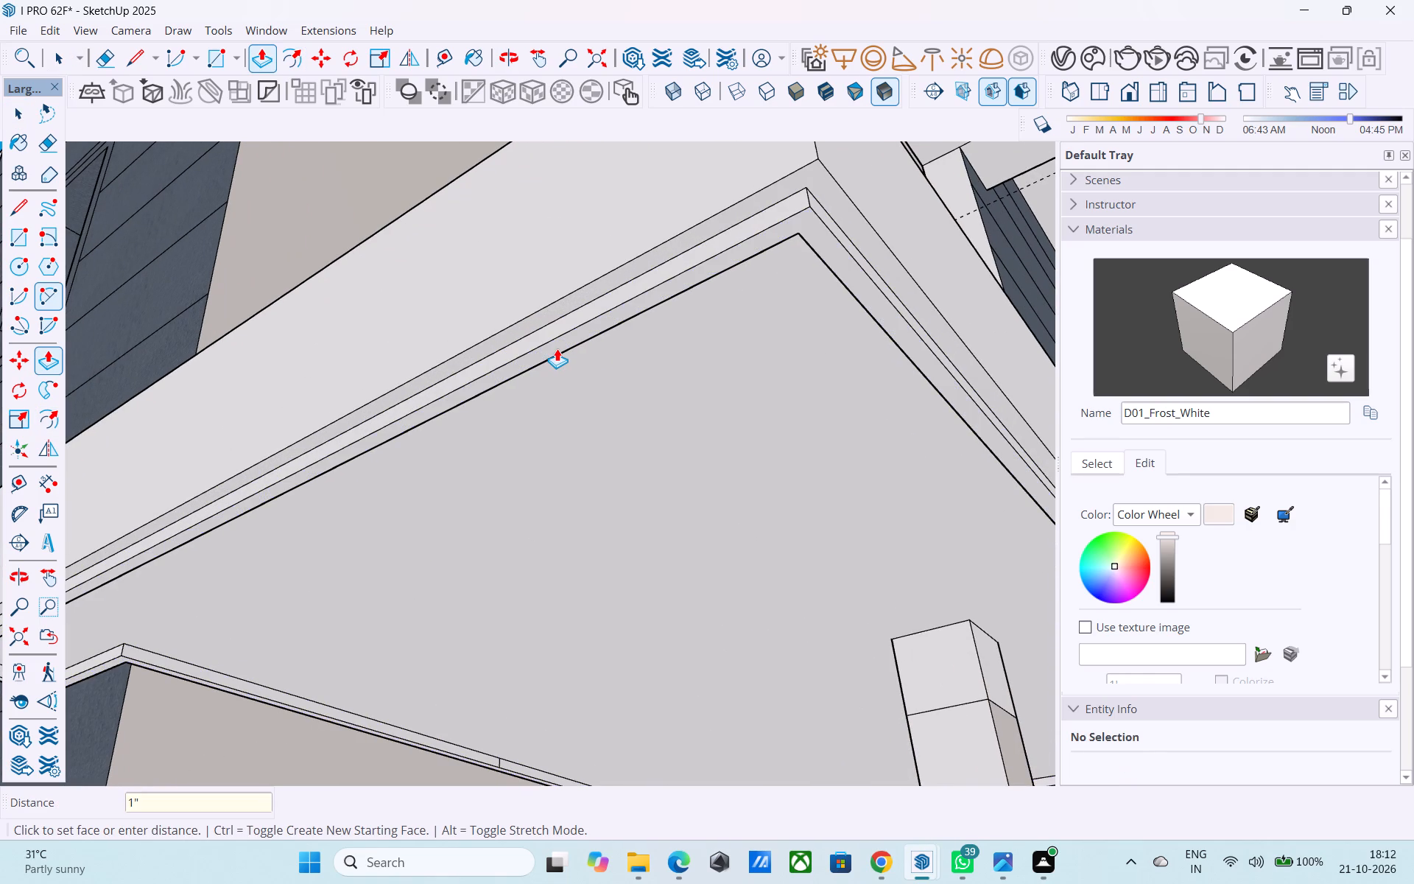
Push/Pull the large inner underside face of the middle slab down by the same 1".
scroll(557, 347, "down", 5)
middle_click_drag(540, 352, 547, 340)
key("space")
scroll(529, 390, "down", 6)
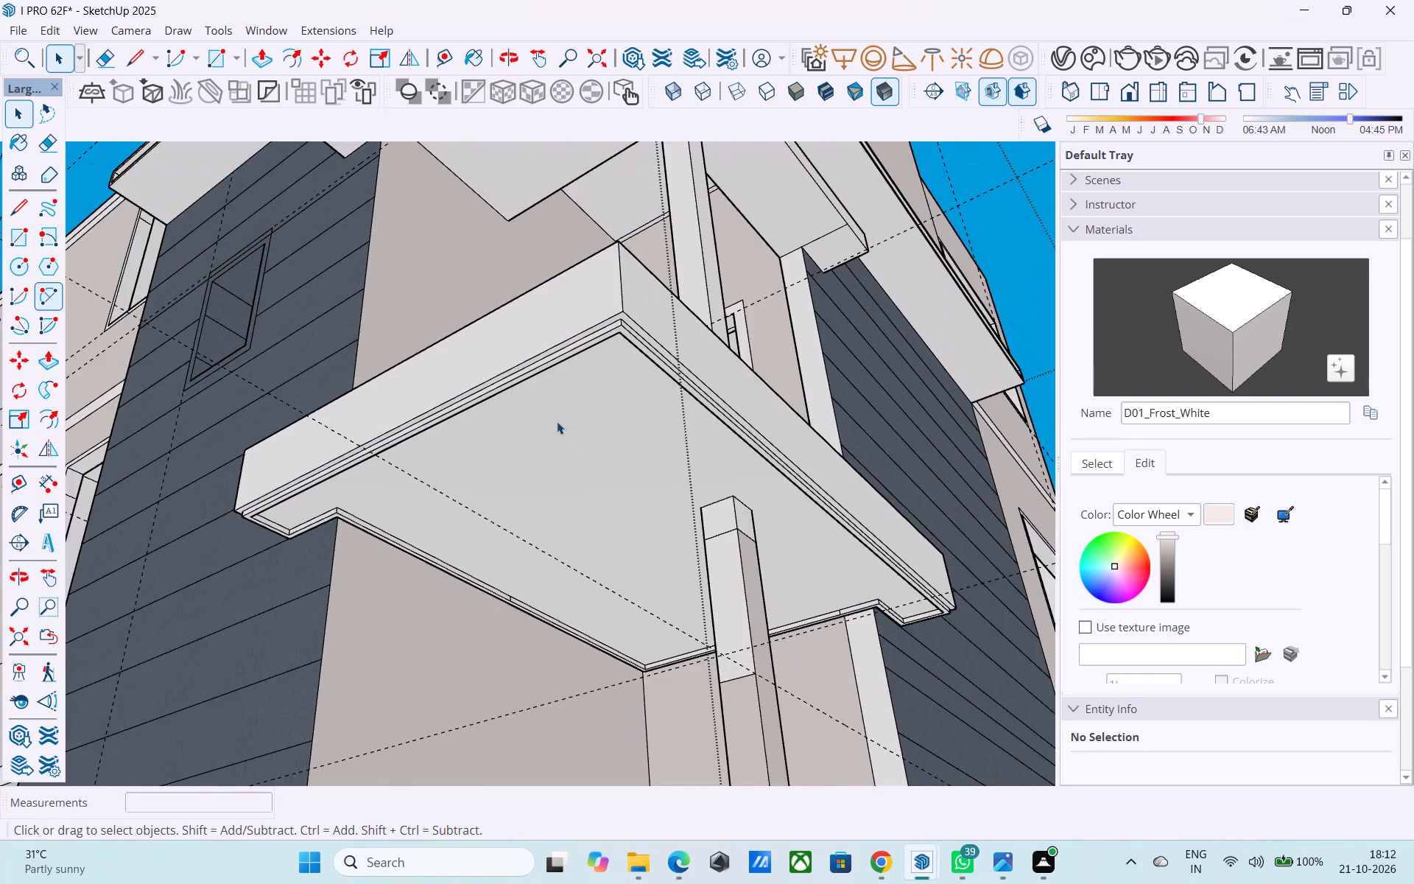
scroll(564, 438, "up", 3)
left_click(540, 411)
key("p")
double_click(540, 402)
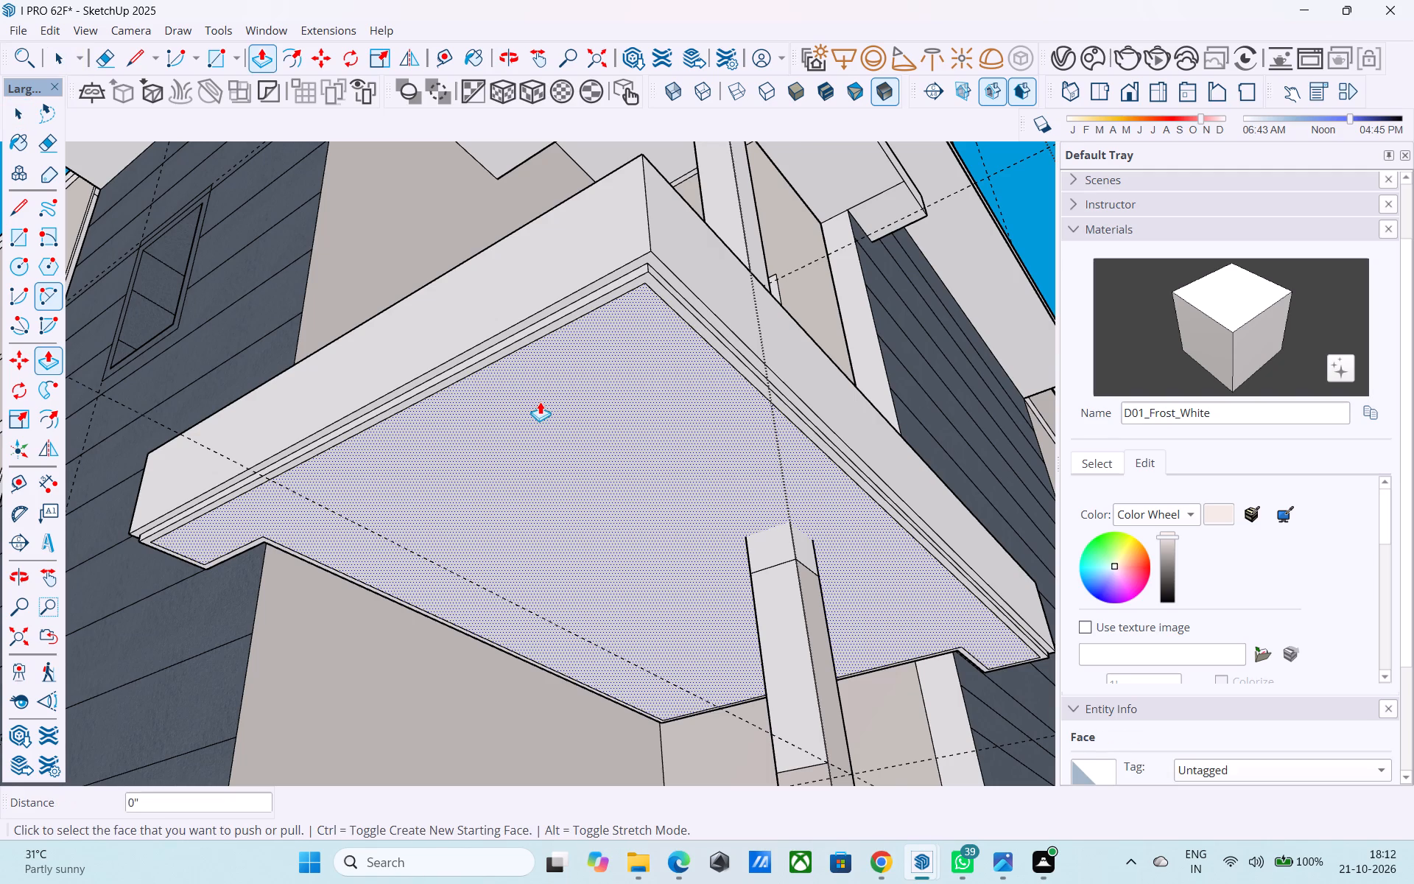
Offset the lowered underside face of the middle slab 2" inward.
key("space")
scroll(546, 322, "up", 8)
left_click(551, 373)
key("f")
left_click(551, 373)
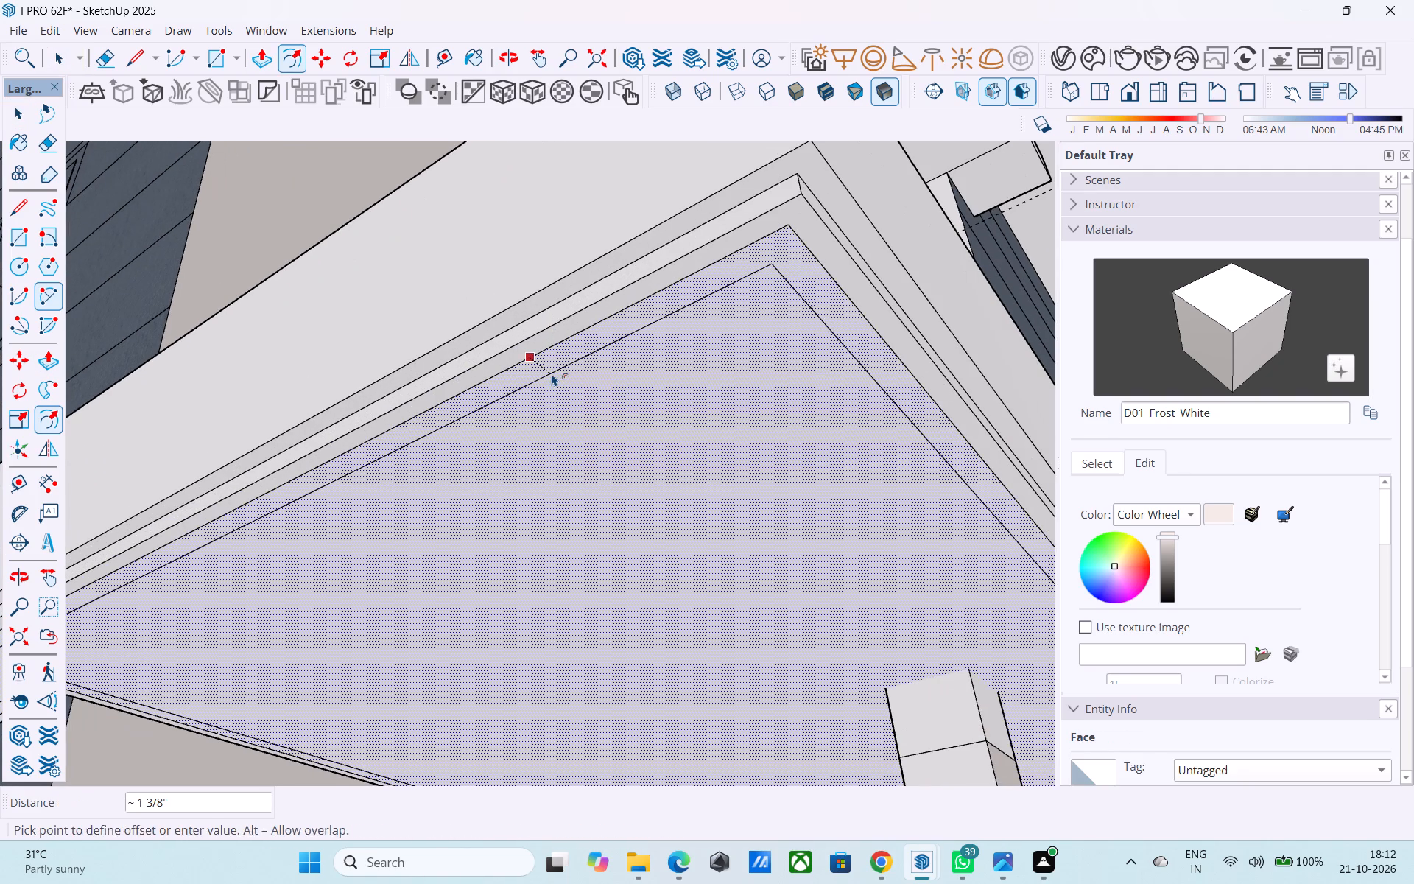
key("2")
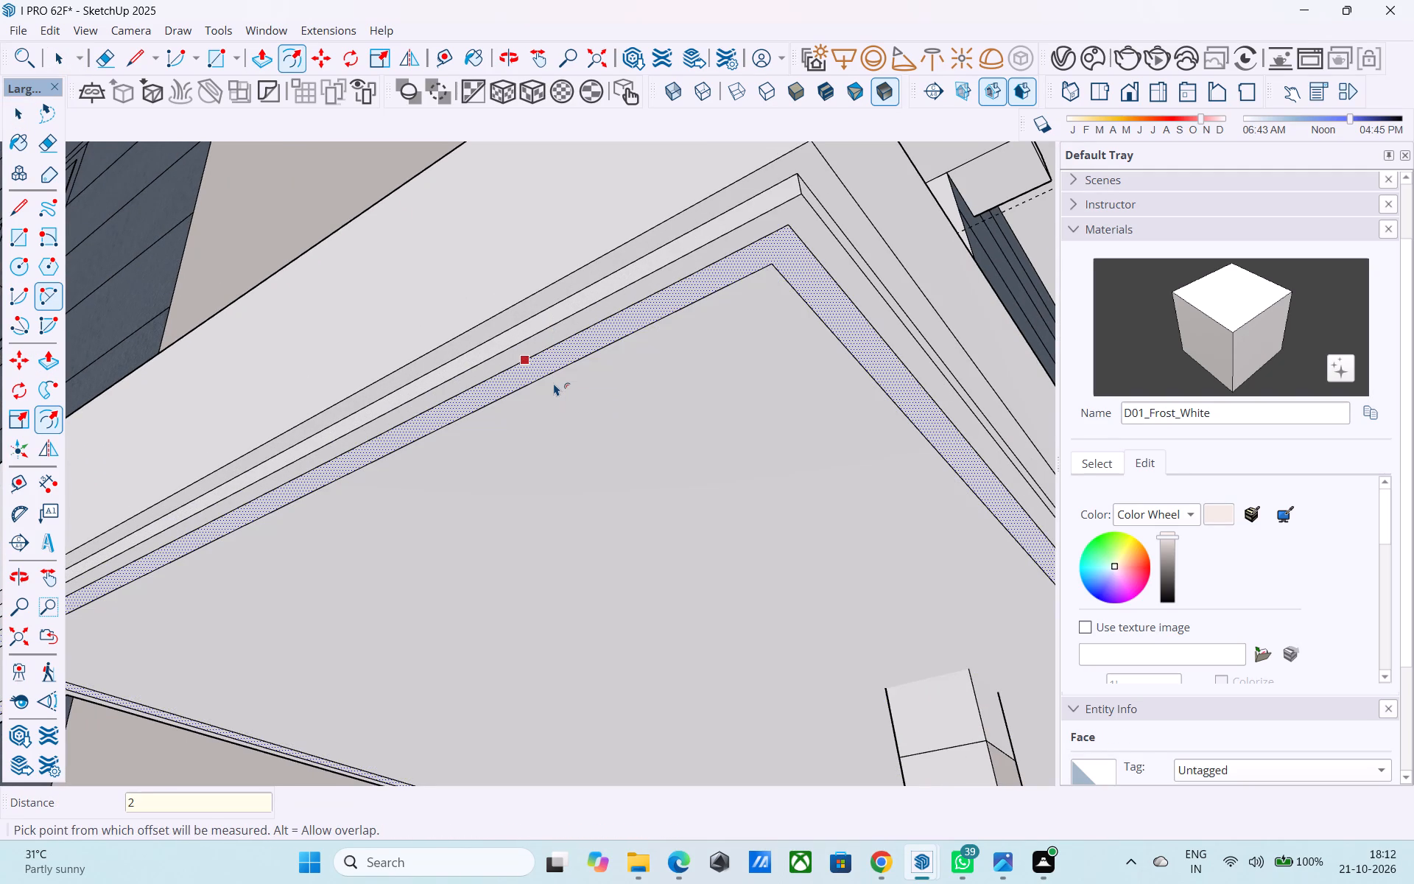
key("shift+quotedbl")
key("Return")
key("space")
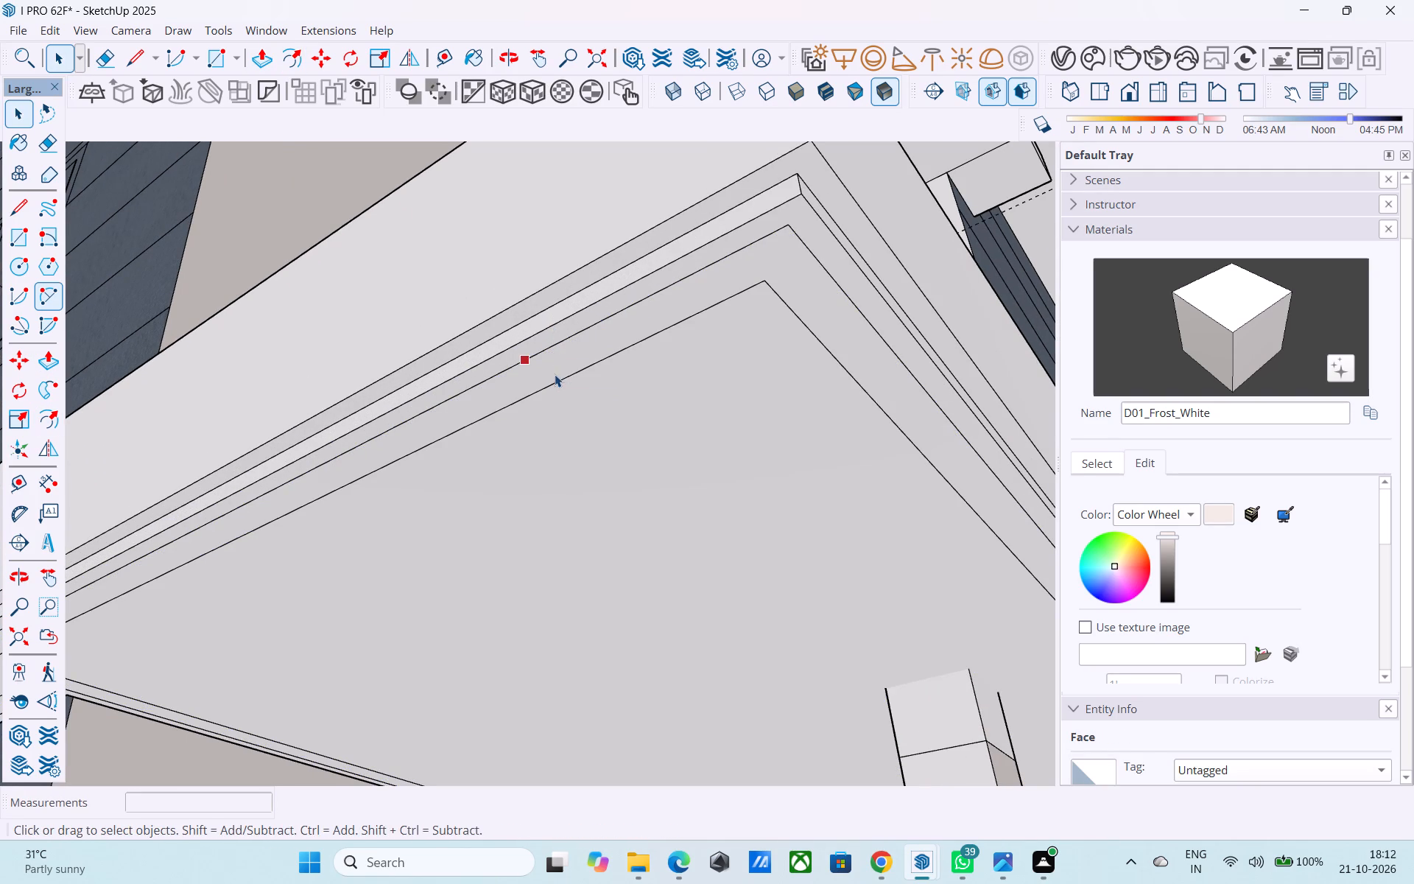
Push/Pull the 2" strip around the middle slab's underside down by the same 1".
left_click(555, 371)
key("p")
double_click(555, 371)
scroll(555, 361, "down", 2)
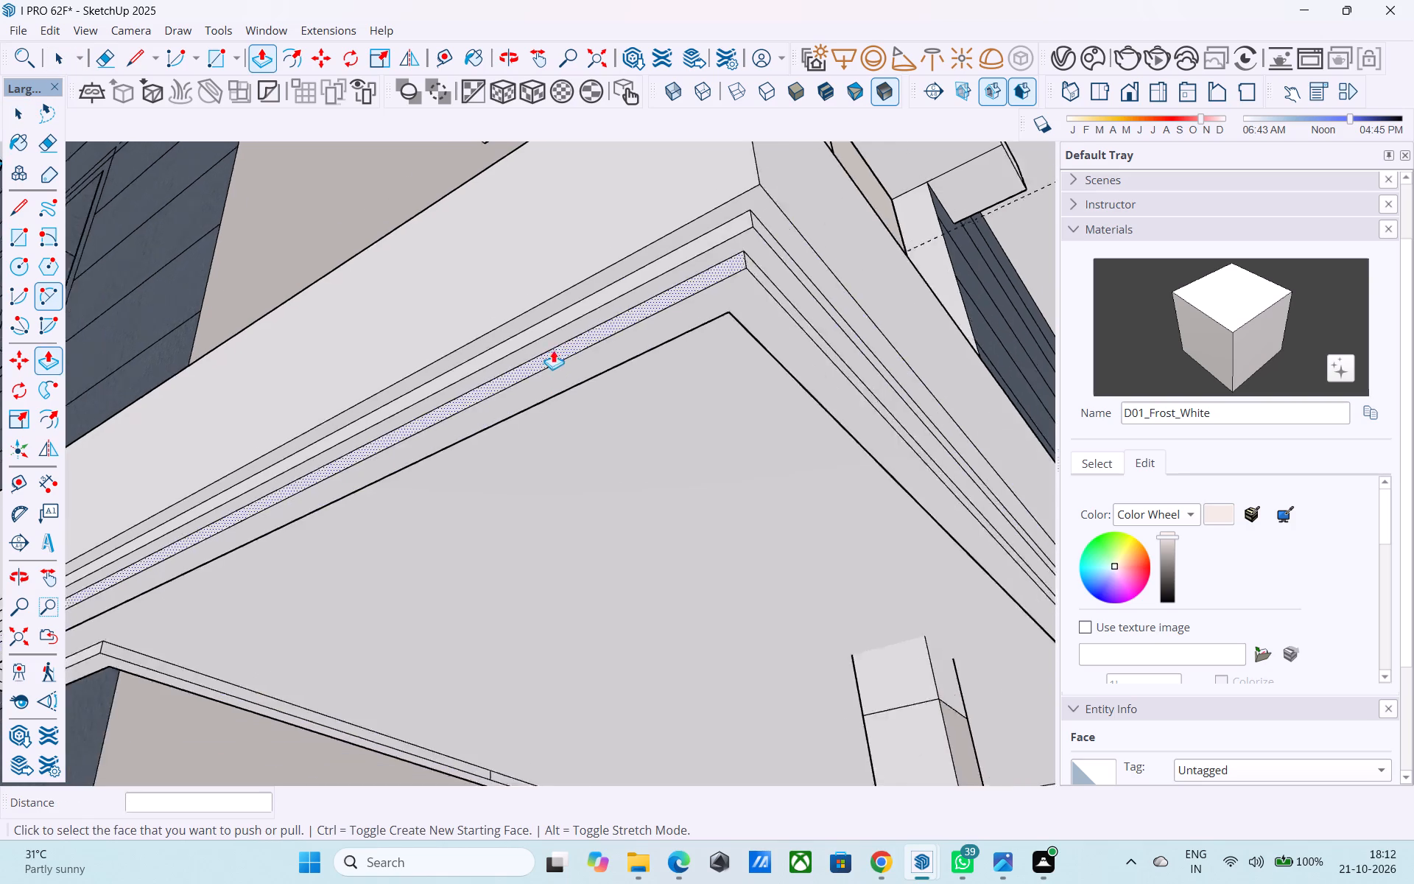
Examine the stepped trim beneath the middle balcony slab from the side and from below.
scroll(553, 350, "down", 8)
middle_click_drag(569, 298, 546, 611)
scroll(546, 606, "up", 1)
scroll(571, 363, "down", 12)
middle_click_drag(594, 374, 591, 367)
scroll(591, 299, "up", 9)
scroll(568, 286, "down", 1)
scroll(560, 295, "up", 2)
middle_click_drag(556, 283, 557, 213)
scroll(584, 281, "up", 9)
scroll(566, 364, "down", 1)
middle_click_drag(566, 364, 570, 306)
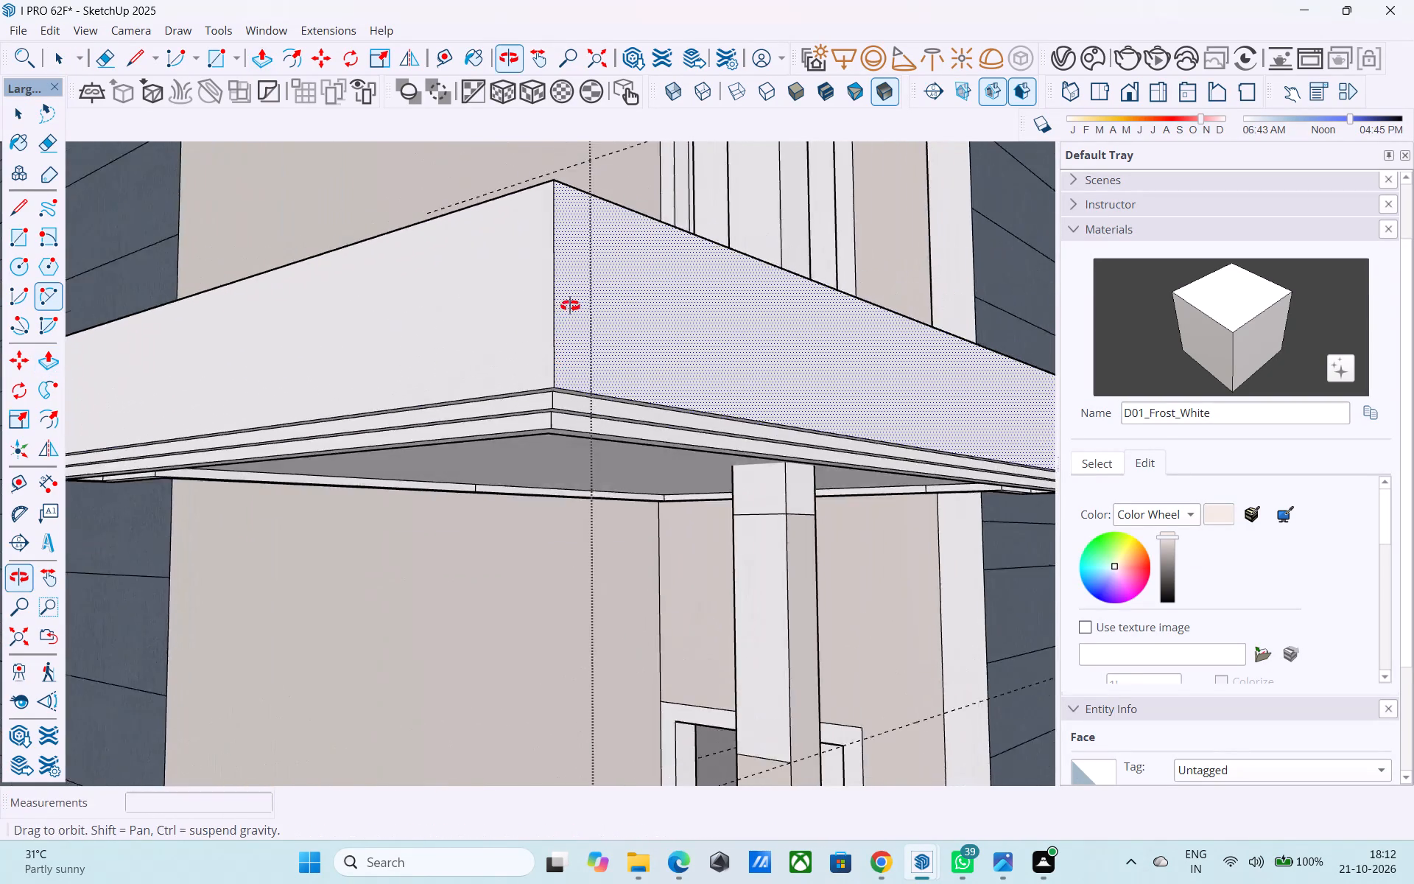
middle_click_drag(570, 306, 569, 234)
scroll(582, 354, "up", 5)
middle_click_drag(540, 404, 550, 323)
scroll(549, 320, "down", 7)
scroll(577, 436, "up", 3)
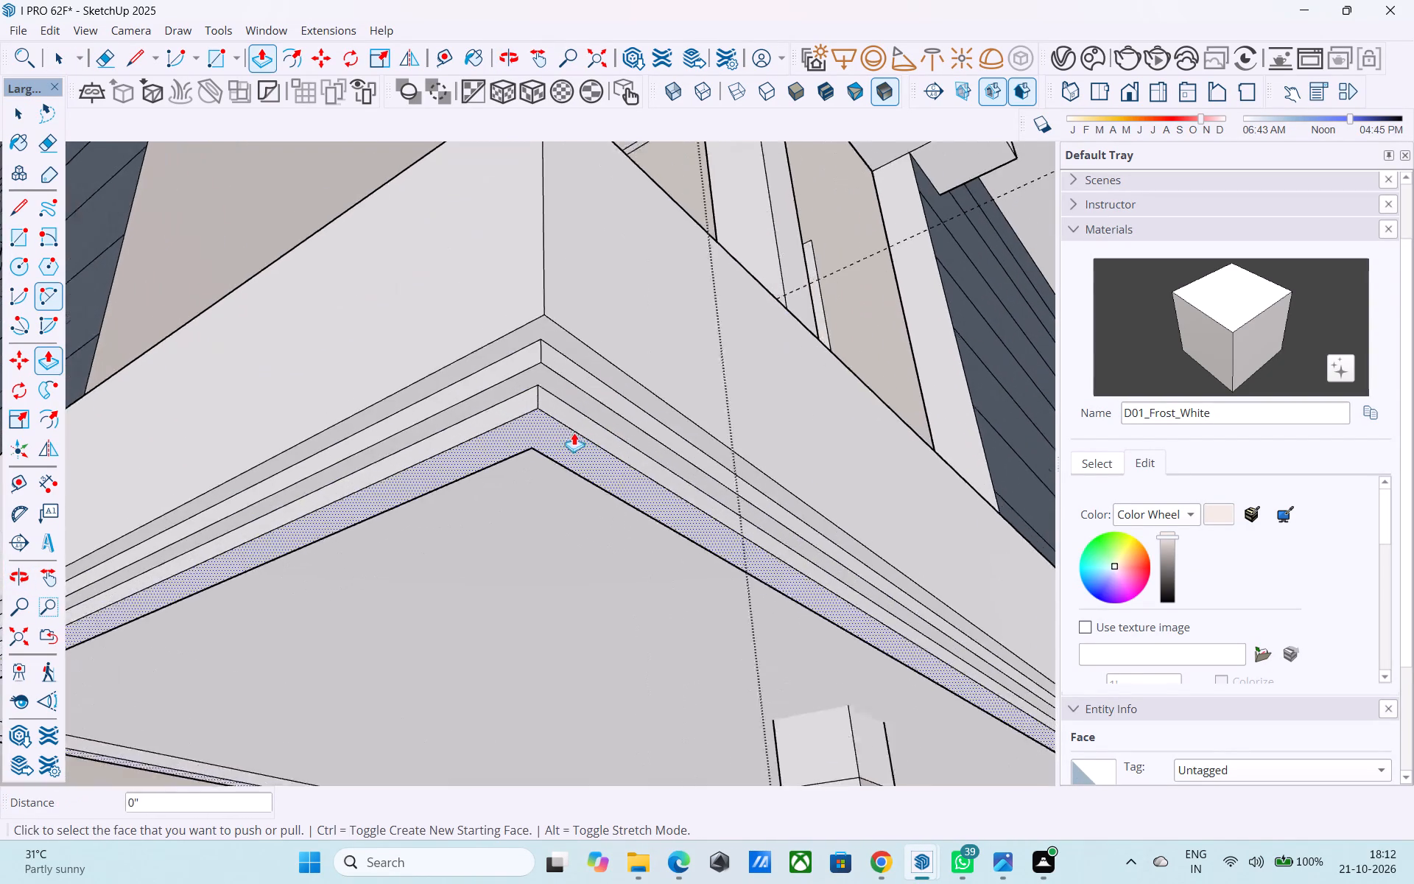
Repeat the 1" Push/Pull once on the middle slab's narrow trim strip and twice on the 2" inner strip.
scroll(574, 432, "up", 6)
scroll(548, 361, "up", 4)
double_click(547, 359)
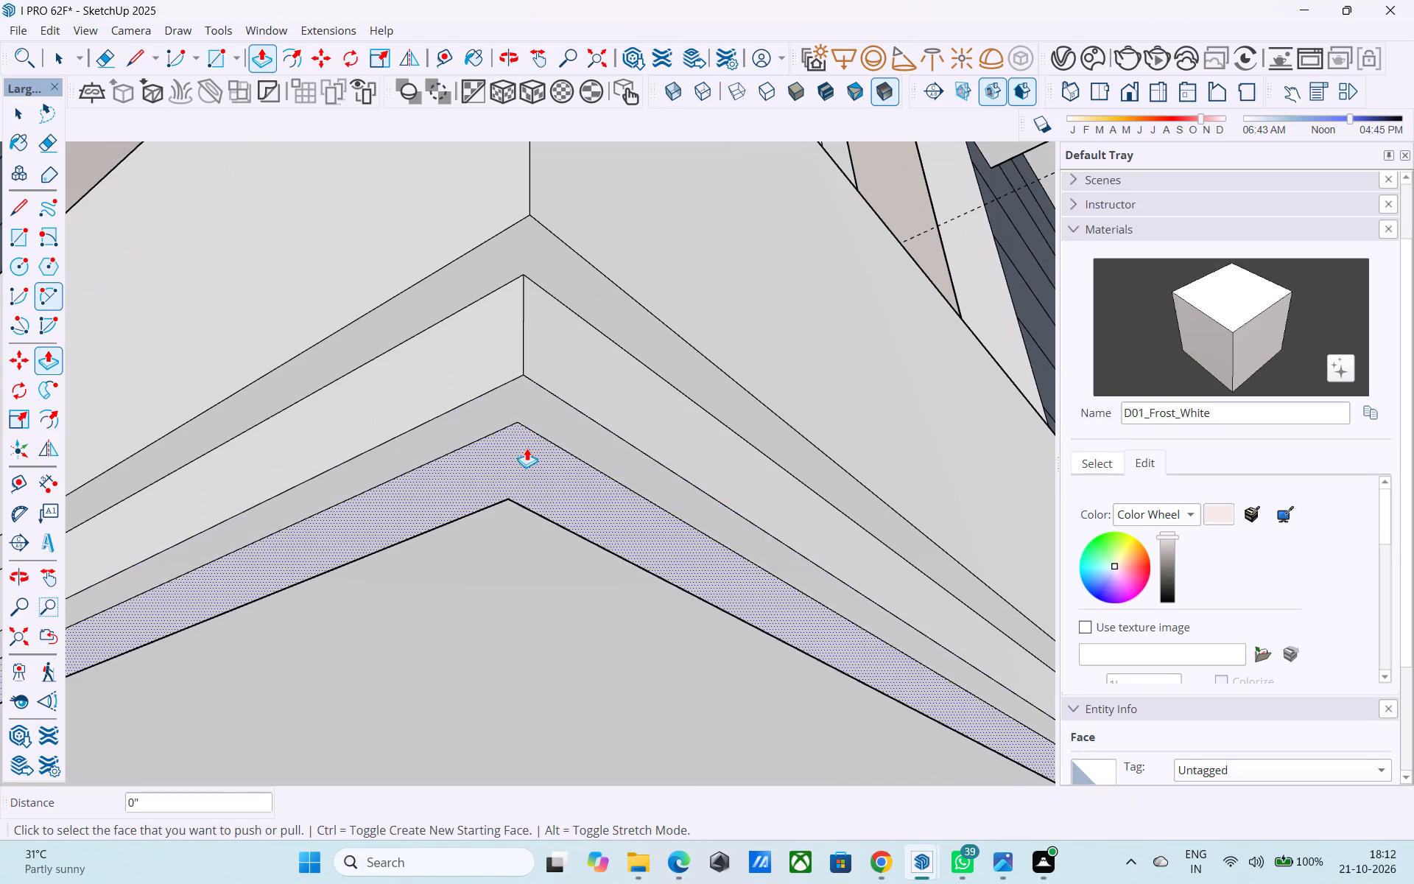
double_click(527, 448)
scroll(556, 318, "down", 13)
scroll(571, 327, "up", 9)
double_click(529, 441)
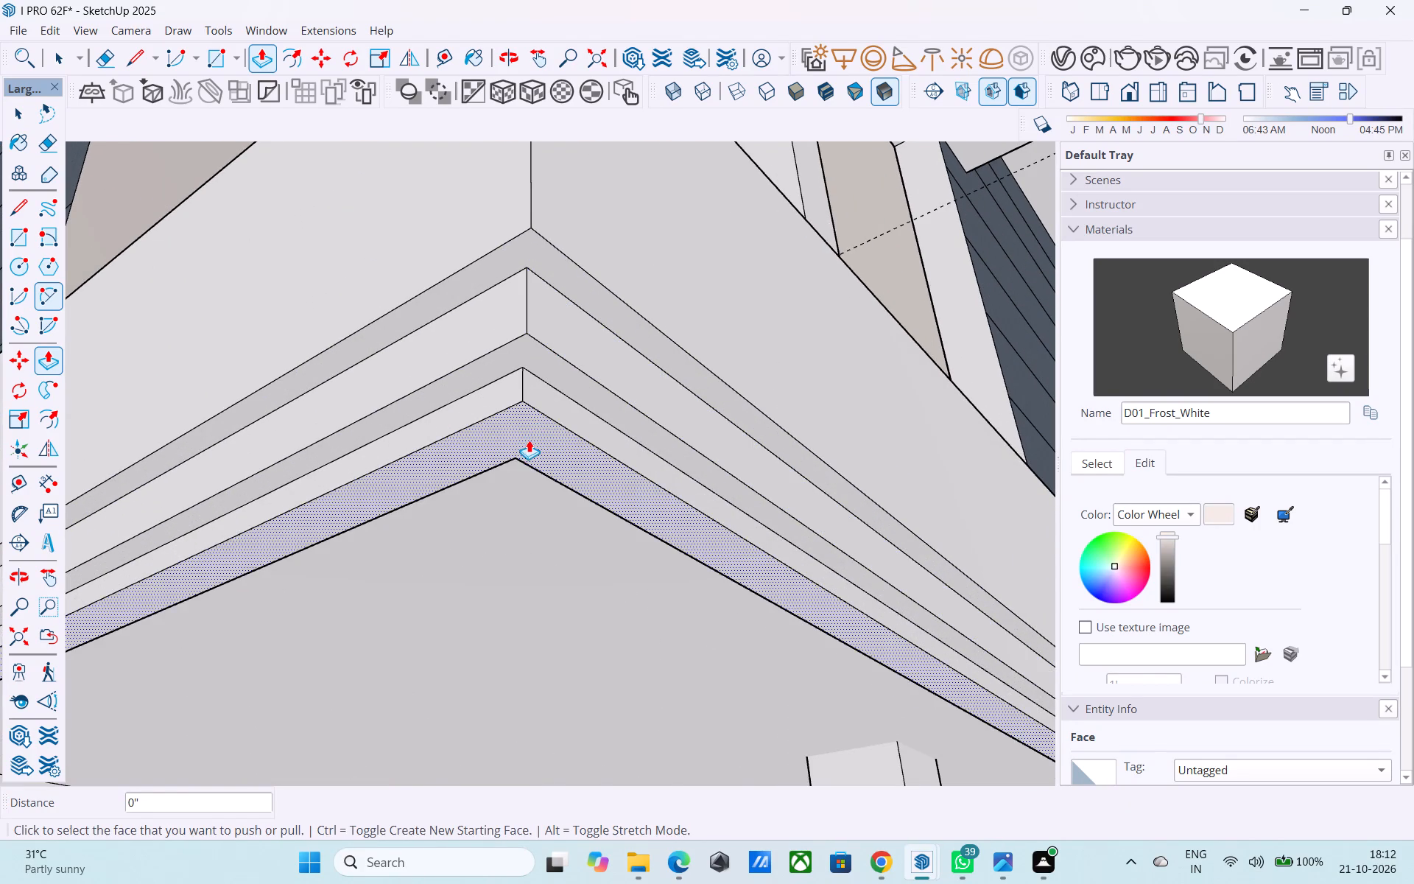
Examine the middle balcony's stepped trim in relation to the balconies above and below.
scroll(549, 315, "down", 18)
middle_click_drag(559, 341, 578, 580)
scroll(644, 280, "down", 3)
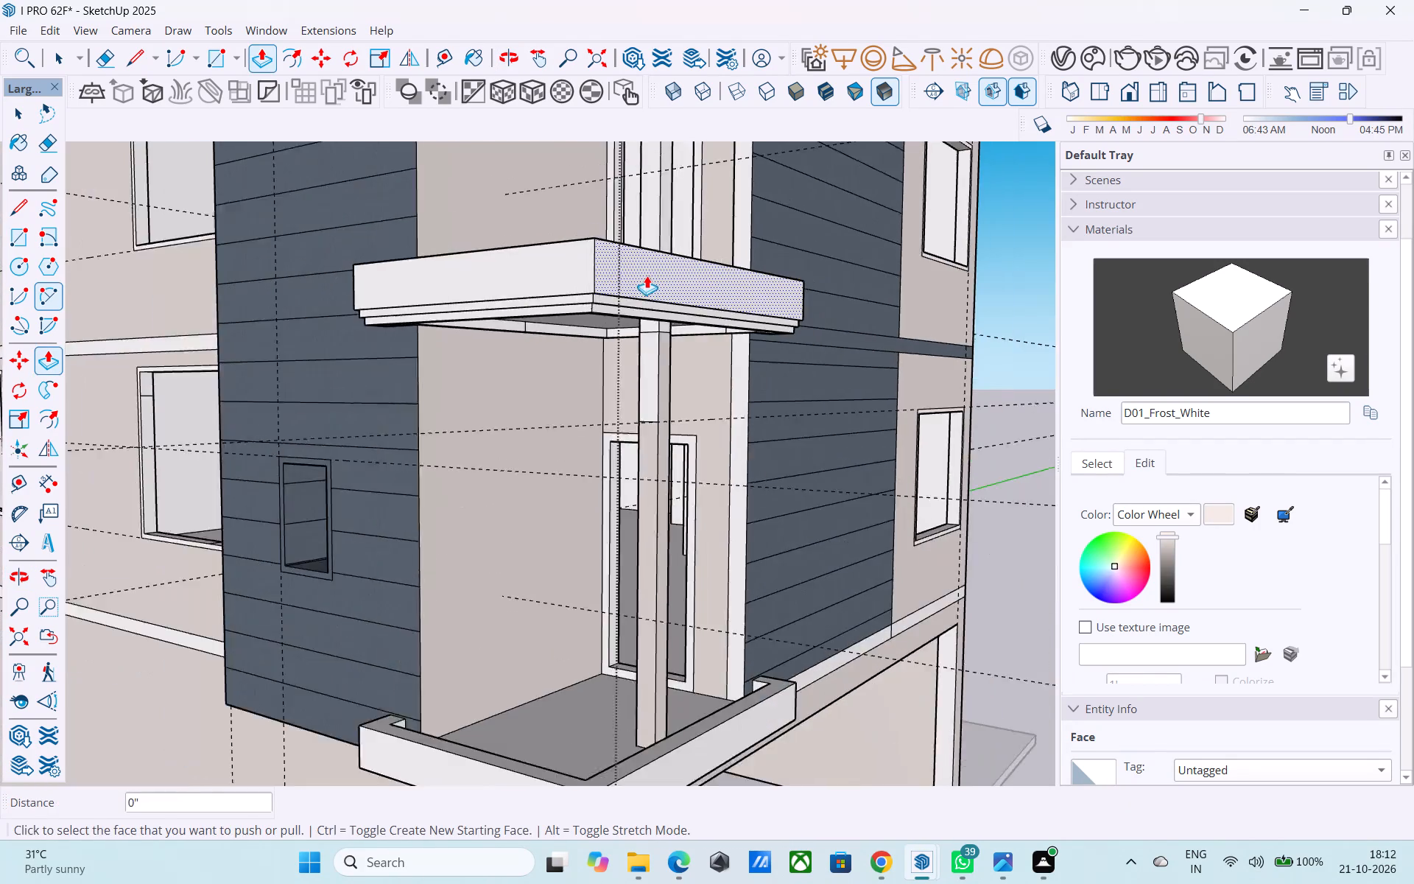
scroll(647, 276, "down", 9)
middle_click_drag(642, 287, 618, 367)
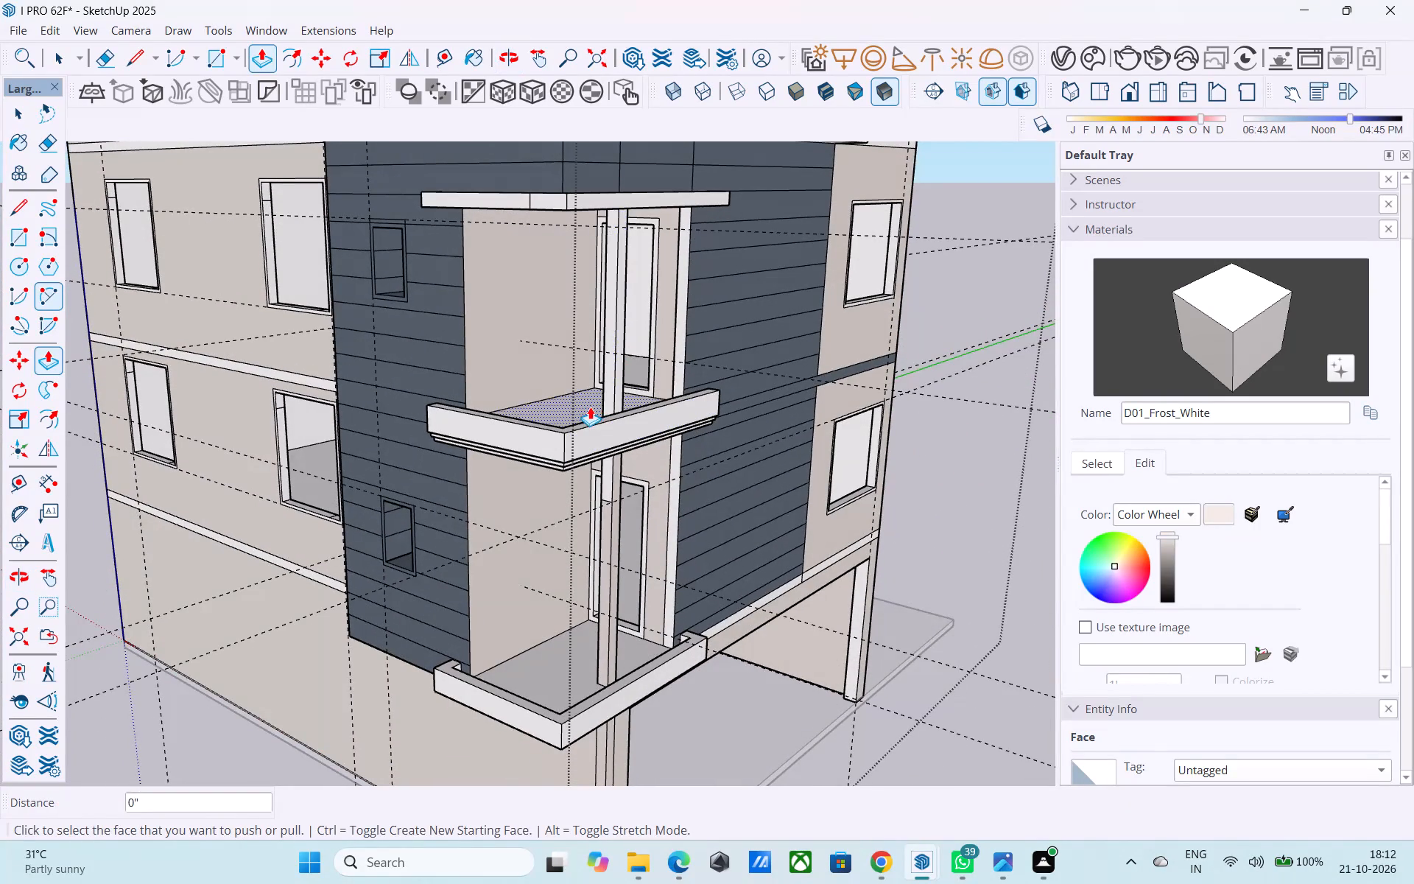
scroll(593, 564, "down", 4)
middle_click_drag(588, 567, 597, 484)
scroll(611, 380, "up", 9)
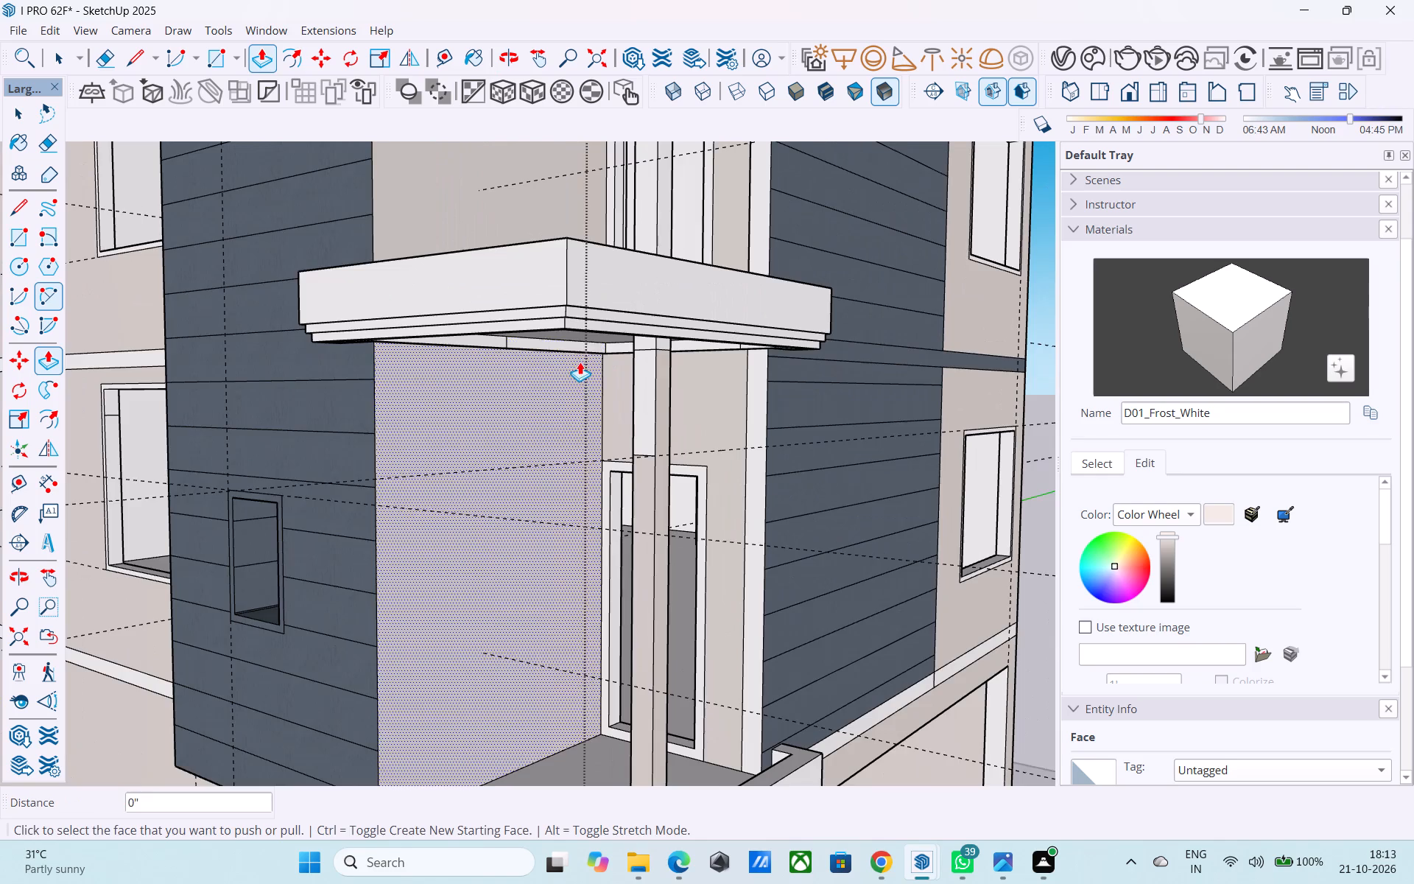
Repeat the 1" Push/Pull three times on the middle slab's recessed soffit panel to bring it flush with the surrounding trim.
middle_click_drag(580, 362, 585, 270)
scroll(585, 270, "up", 1)
double_click(568, 284)
middle_click_drag(566, 280, 557, 267)
scroll(556, 260, "up", 3)
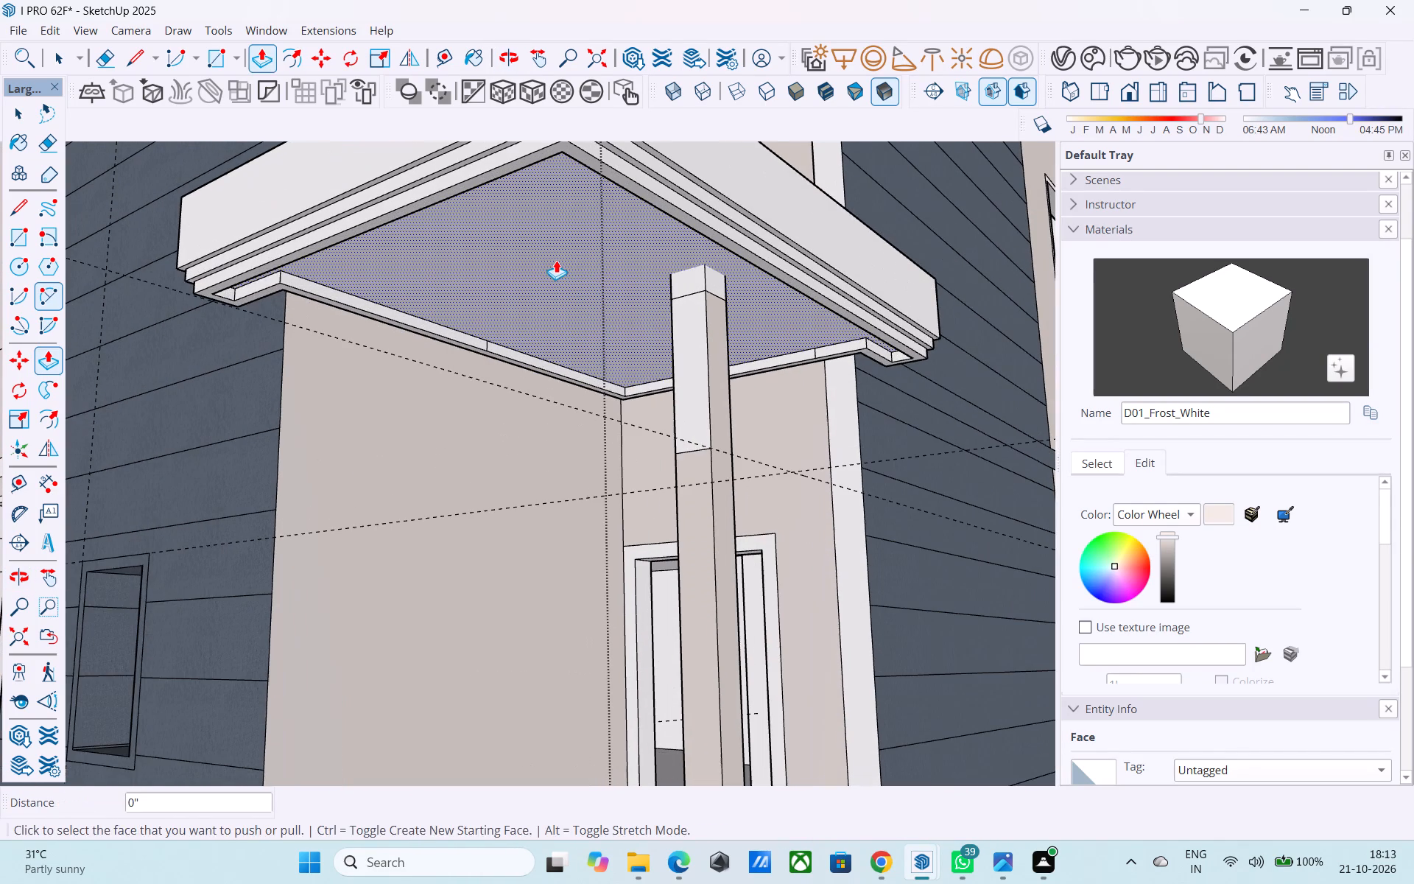
double_click(556, 259)
scroll(556, 260, "down", 9)
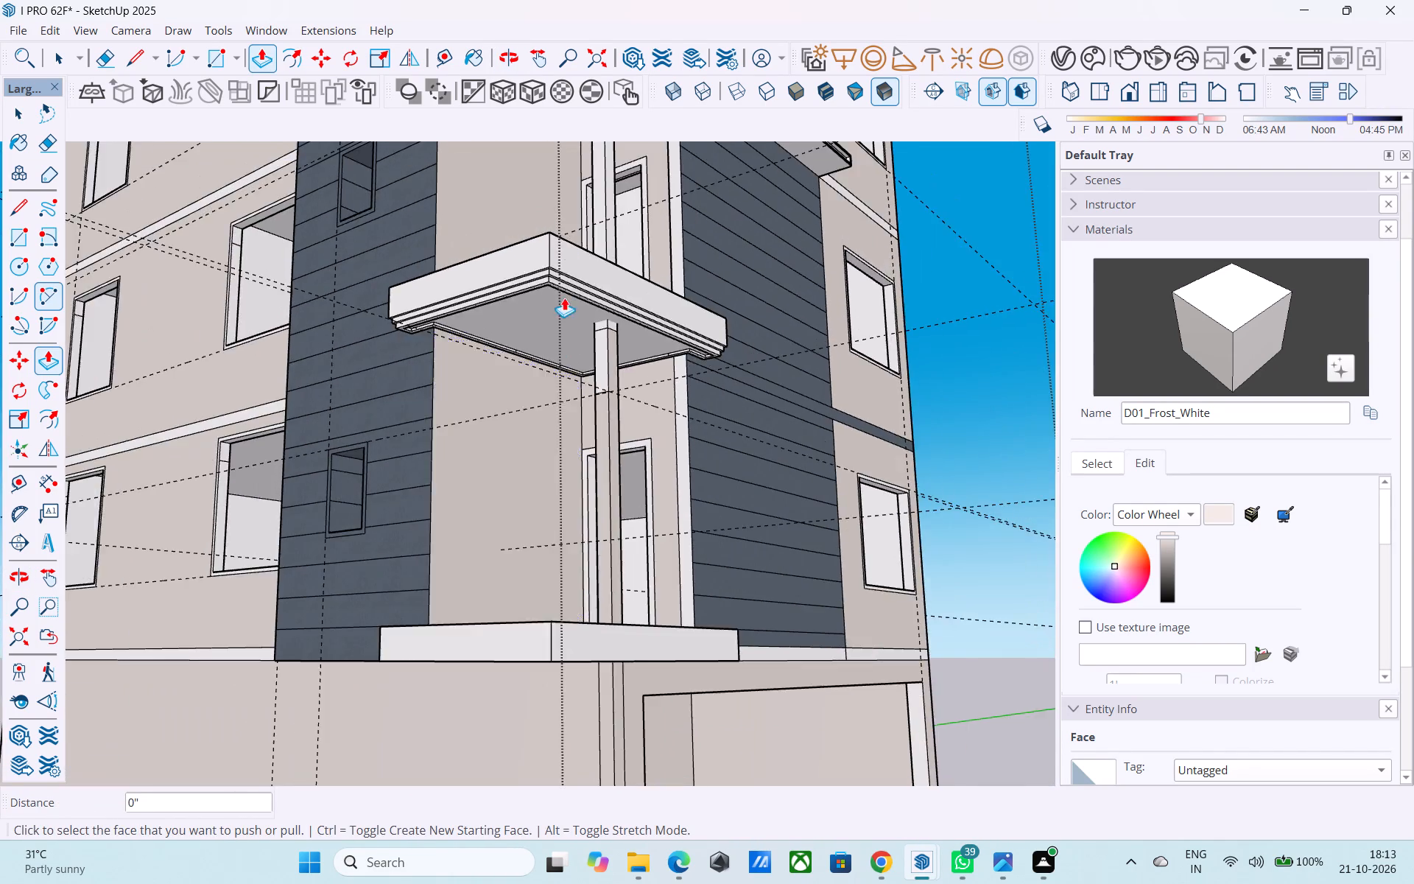
scroll(566, 231, "up", 5)
scroll(549, 302, "up", 5)
middle_click_drag(546, 312, 539, 169)
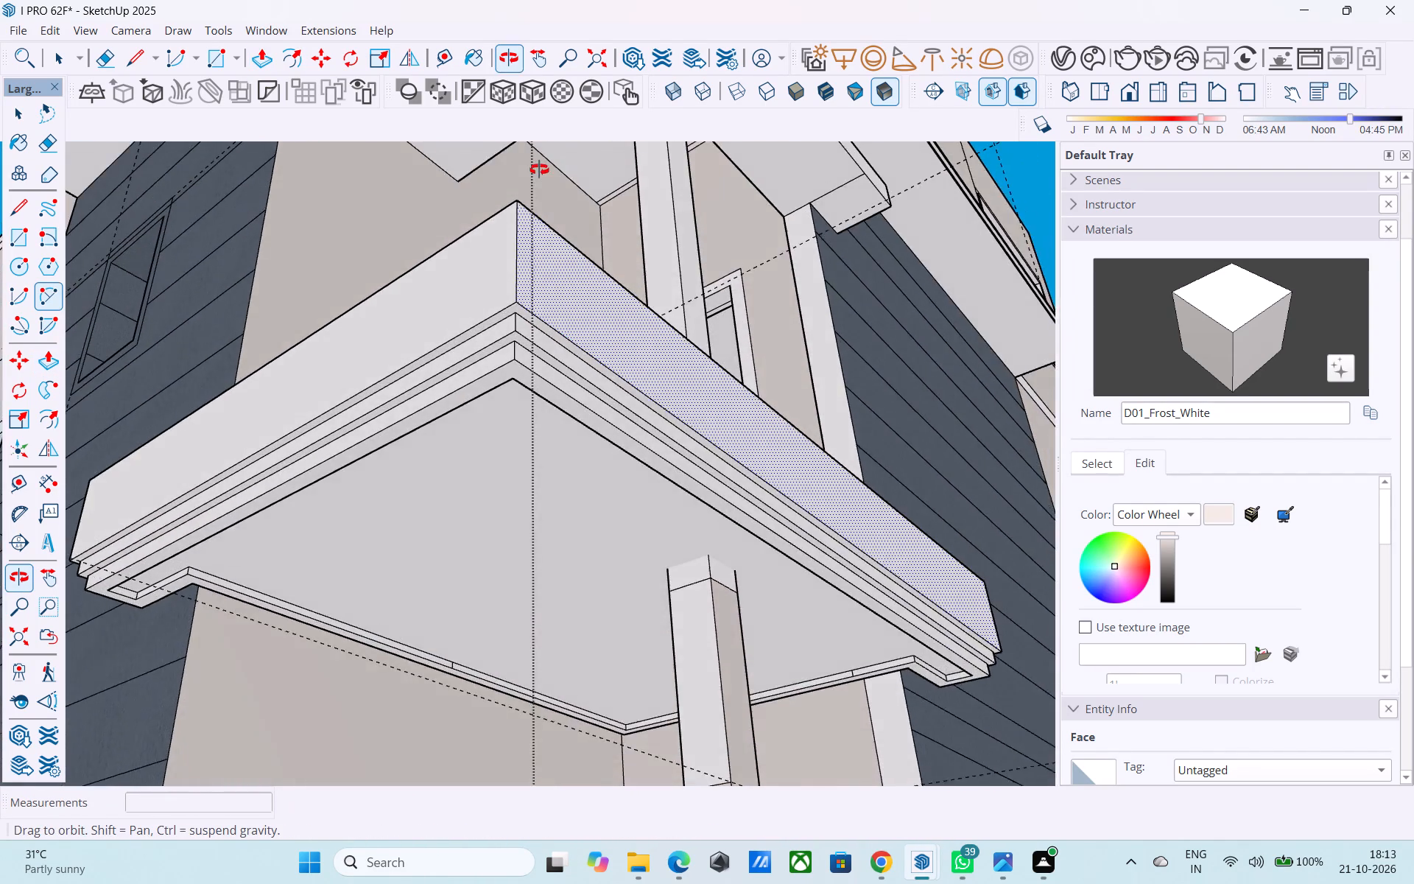
middle_click_drag(539, 169, 247, 145)
middle_click_drag(551, 354, 352, 456)
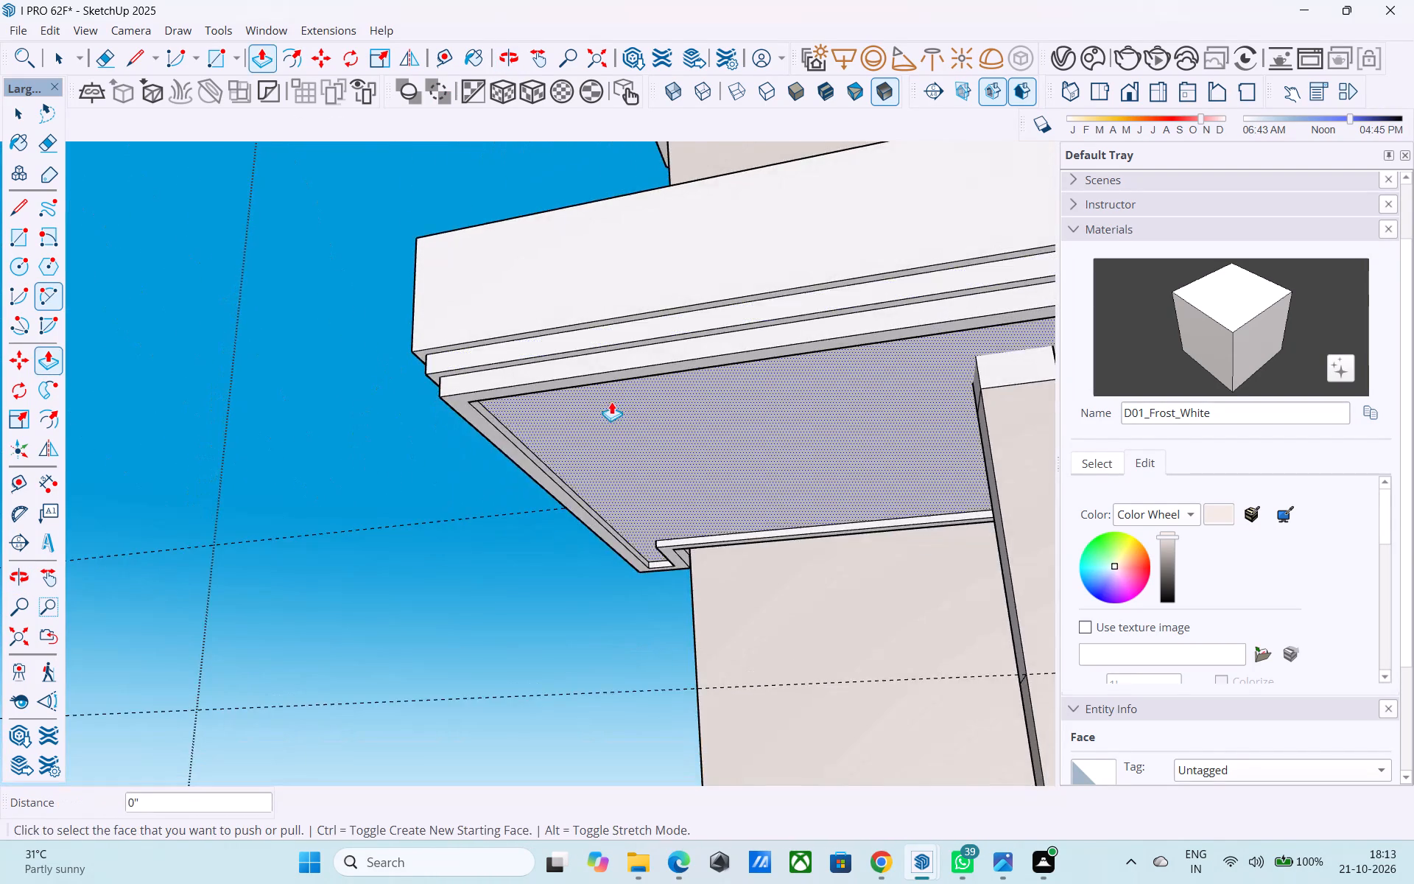
scroll(625, 391, "up", 3)
double_click(626, 405)
scroll(611, 399, "down", 5)
middle_click_drag(647, 385, 1080, 387)
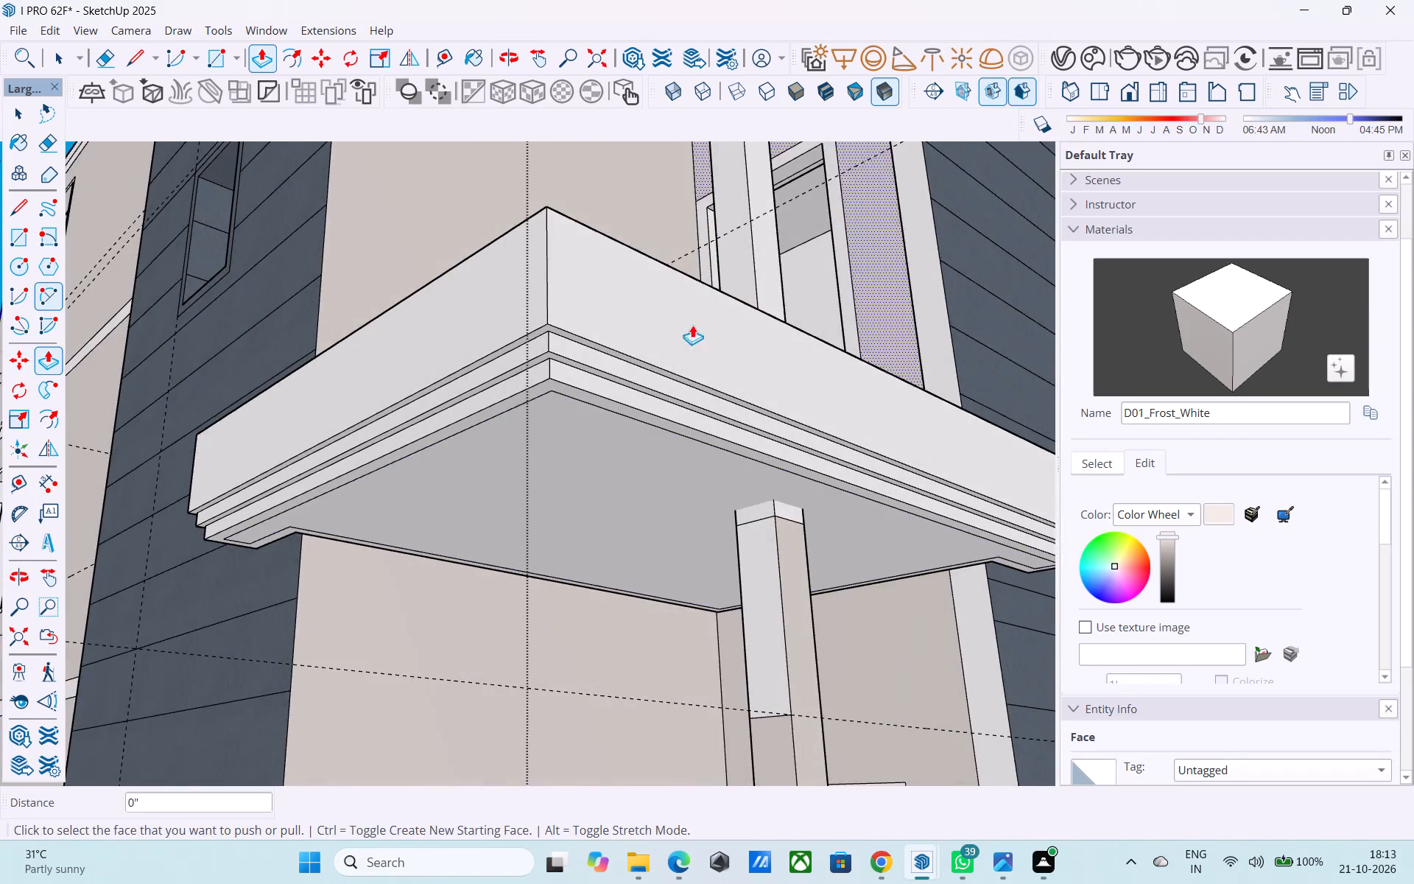
Offset the middle slab's soffit outline 6" inward.
middle_click_drag(693, 325, 761, 317)
middle_click_drag(678, 393, 714, 331)
scroll(599, 458, "up", 3)
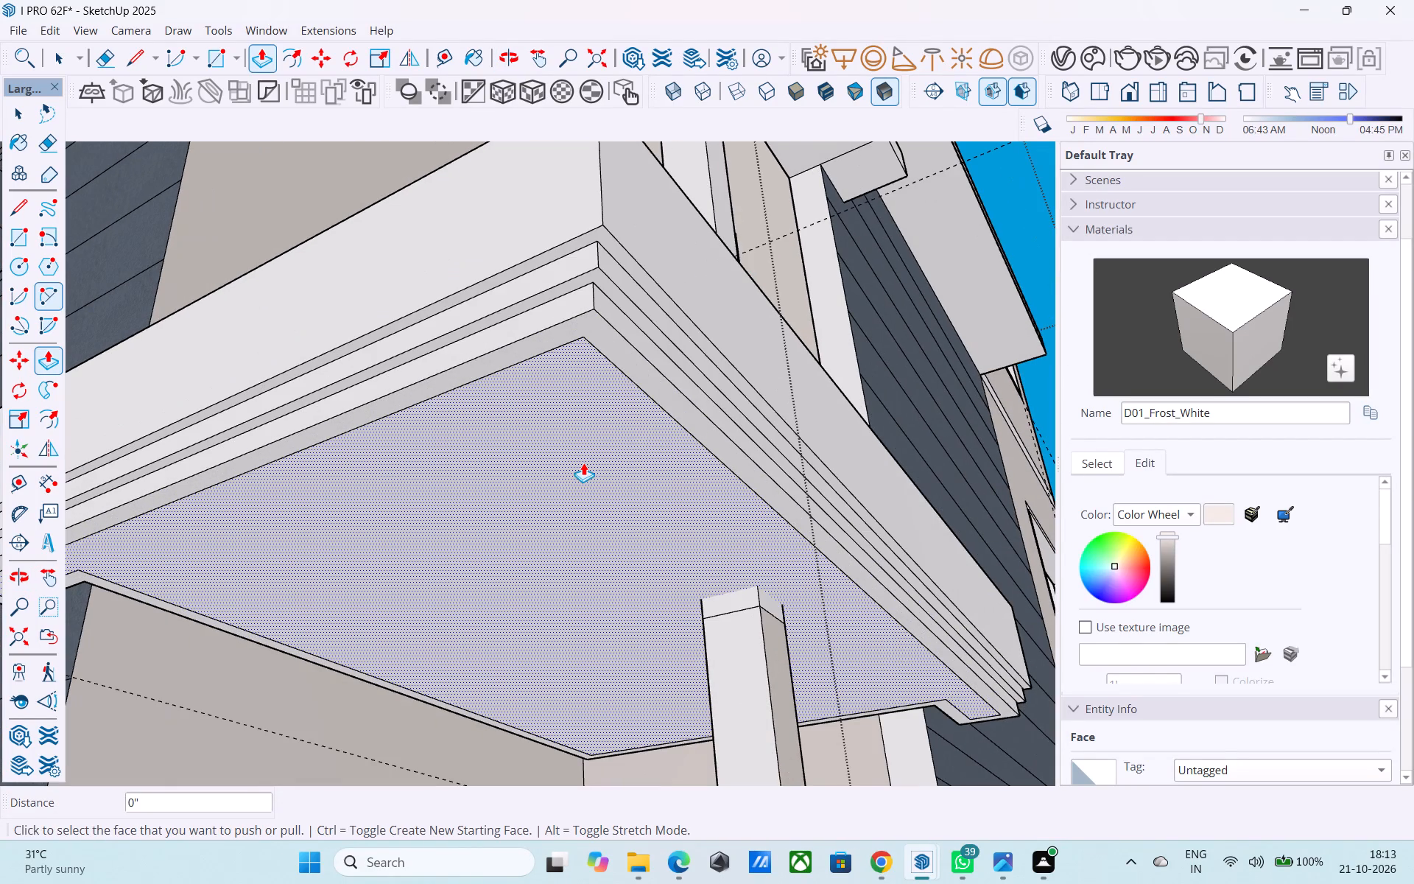
key("f")
left_click(584, 461)
key("6")
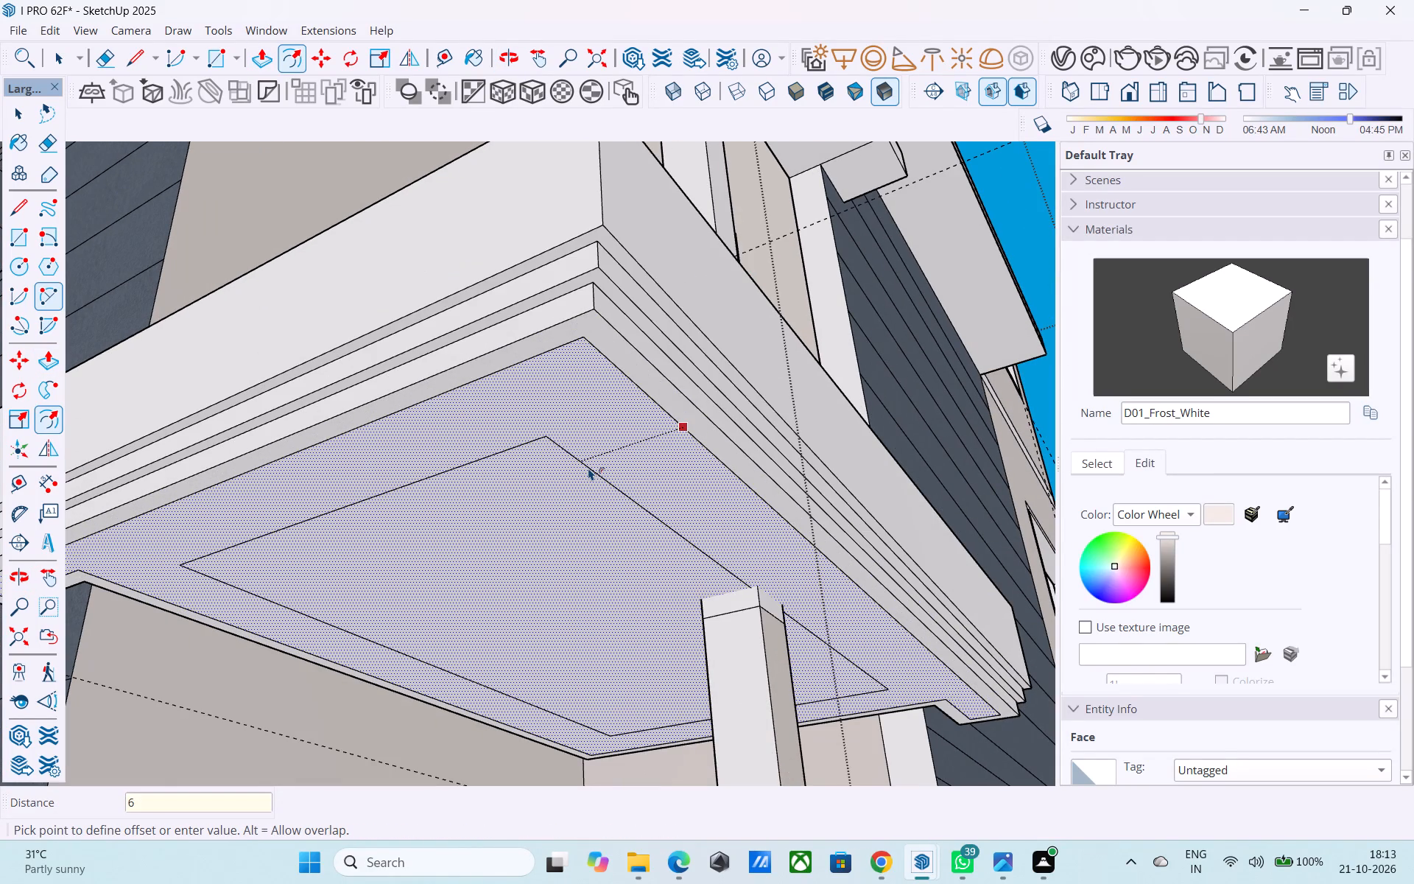
key("shift+quotedbl")
key("Return")
Repeat the 1" Push/Pull twice on the inner soffit panel of the middle balcony slab.
key("space")
left_click(559, 519)
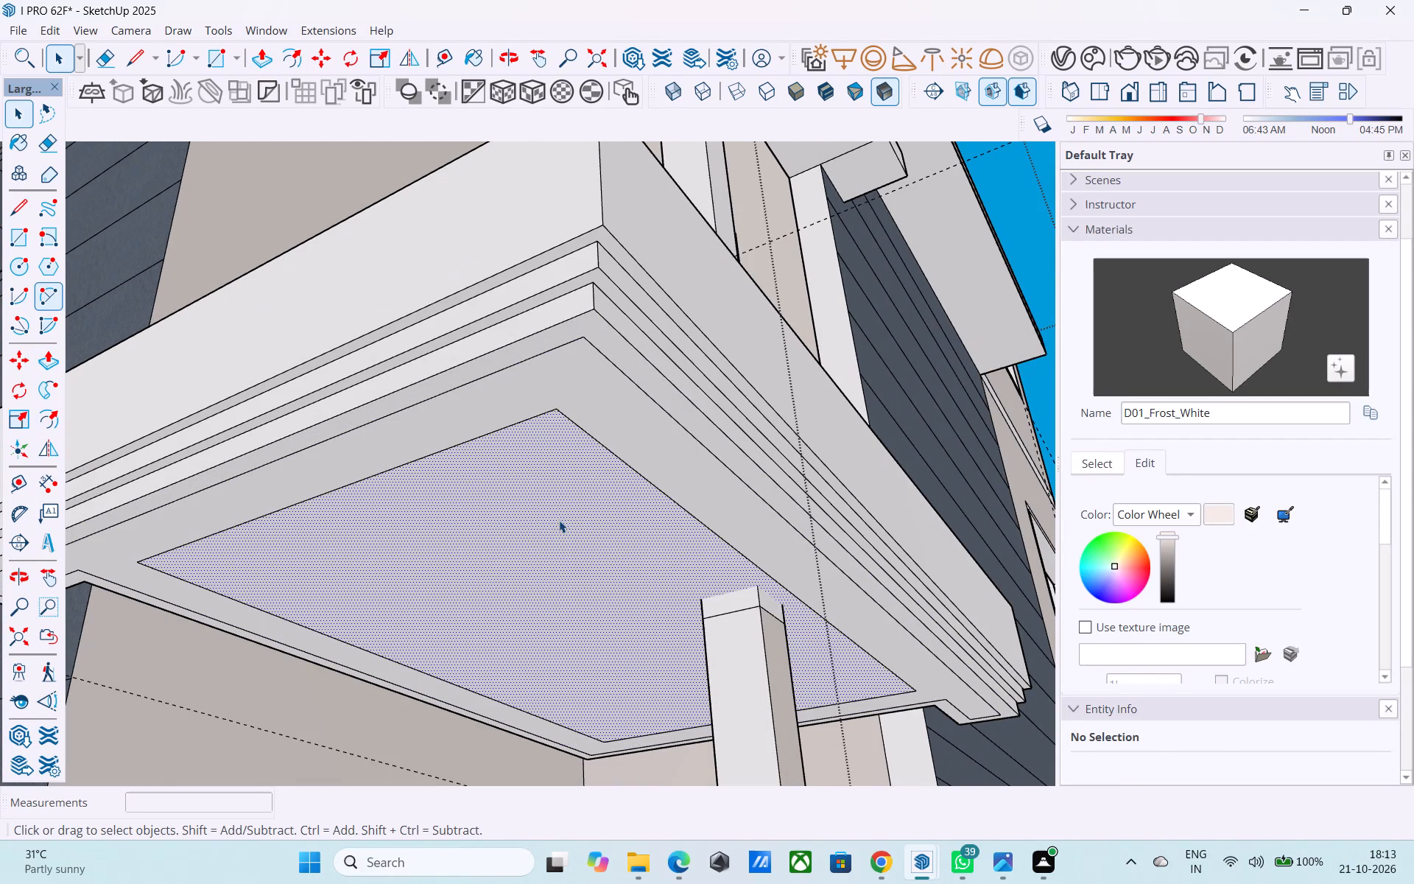
key("p")
double_click(559, 519)
double_click(559, 519)
Examine the middle balcony's underside trim and the upper-storey balcony and ledge above the cladding.
scroll(559, 519, "down", 9)
middle_click_drag(557, 514, 580, 748)
scroll(616, 420, "down", 6)
middle_click_drag(597, 378, 541, 309)
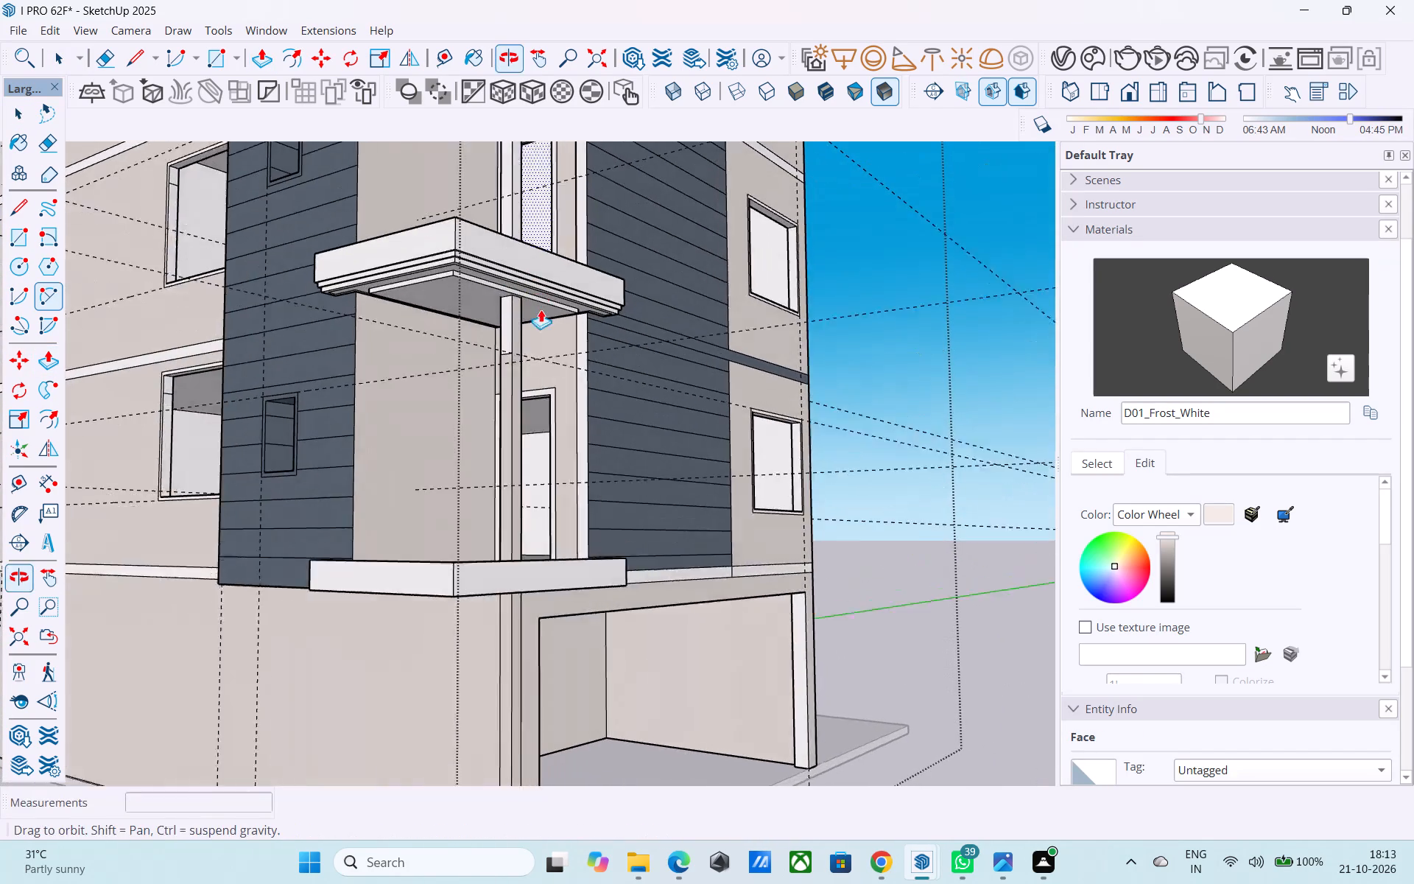
middle_click_drag(541, 309, 544, 311)
middle_click_drag(399, 277, 478, 564)
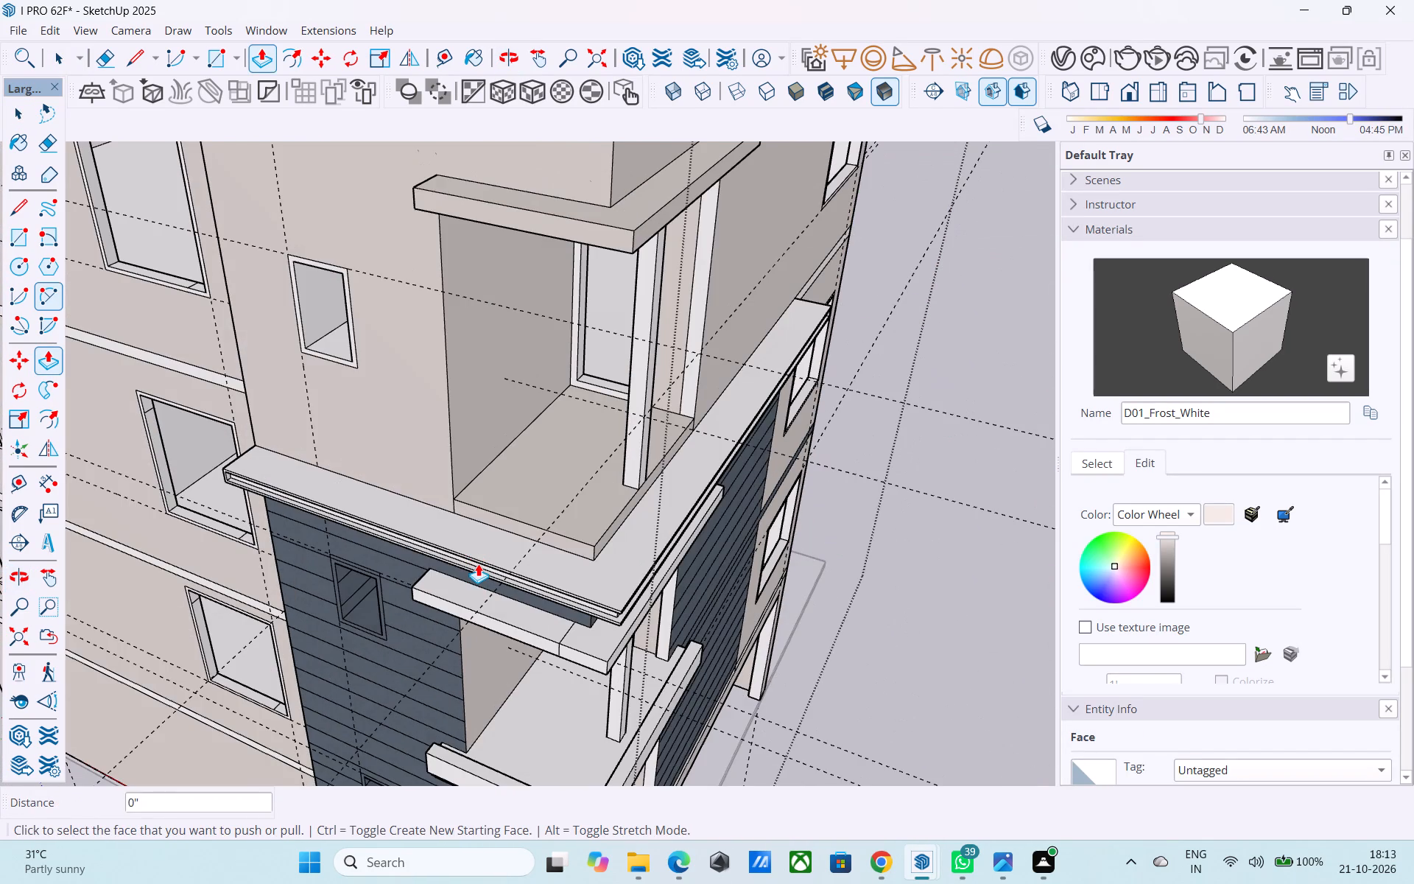
scroll(481, 537, "up", 1)
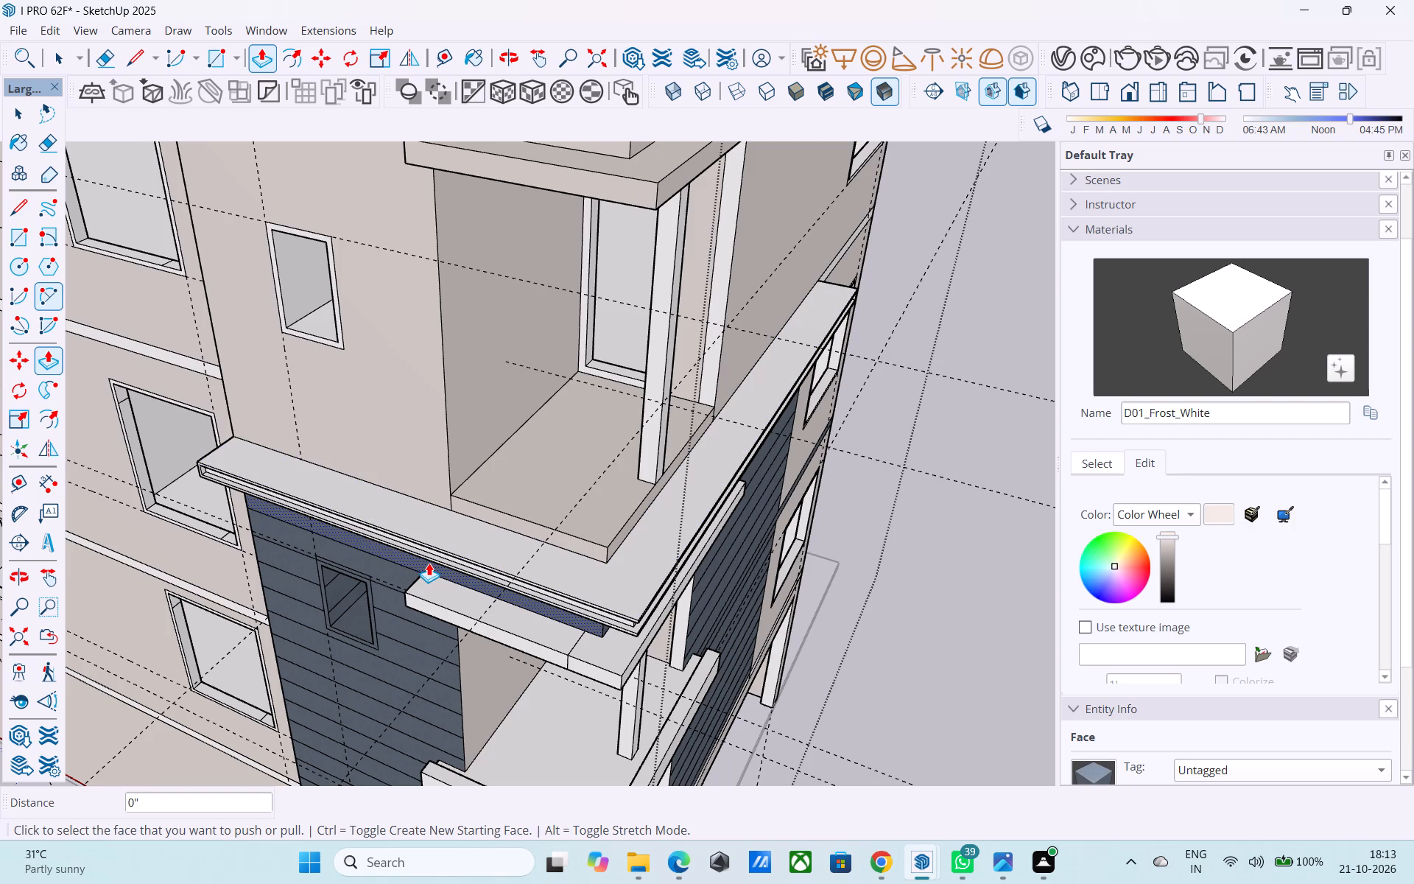
Examine the underside of the top slab on the clad corner, including the soffit around the balcony posts.
scroll(362, 536, "down", 9)
middle_click_drag(438, 609, 446, 520)
scroll(426, 565, "down", 3)
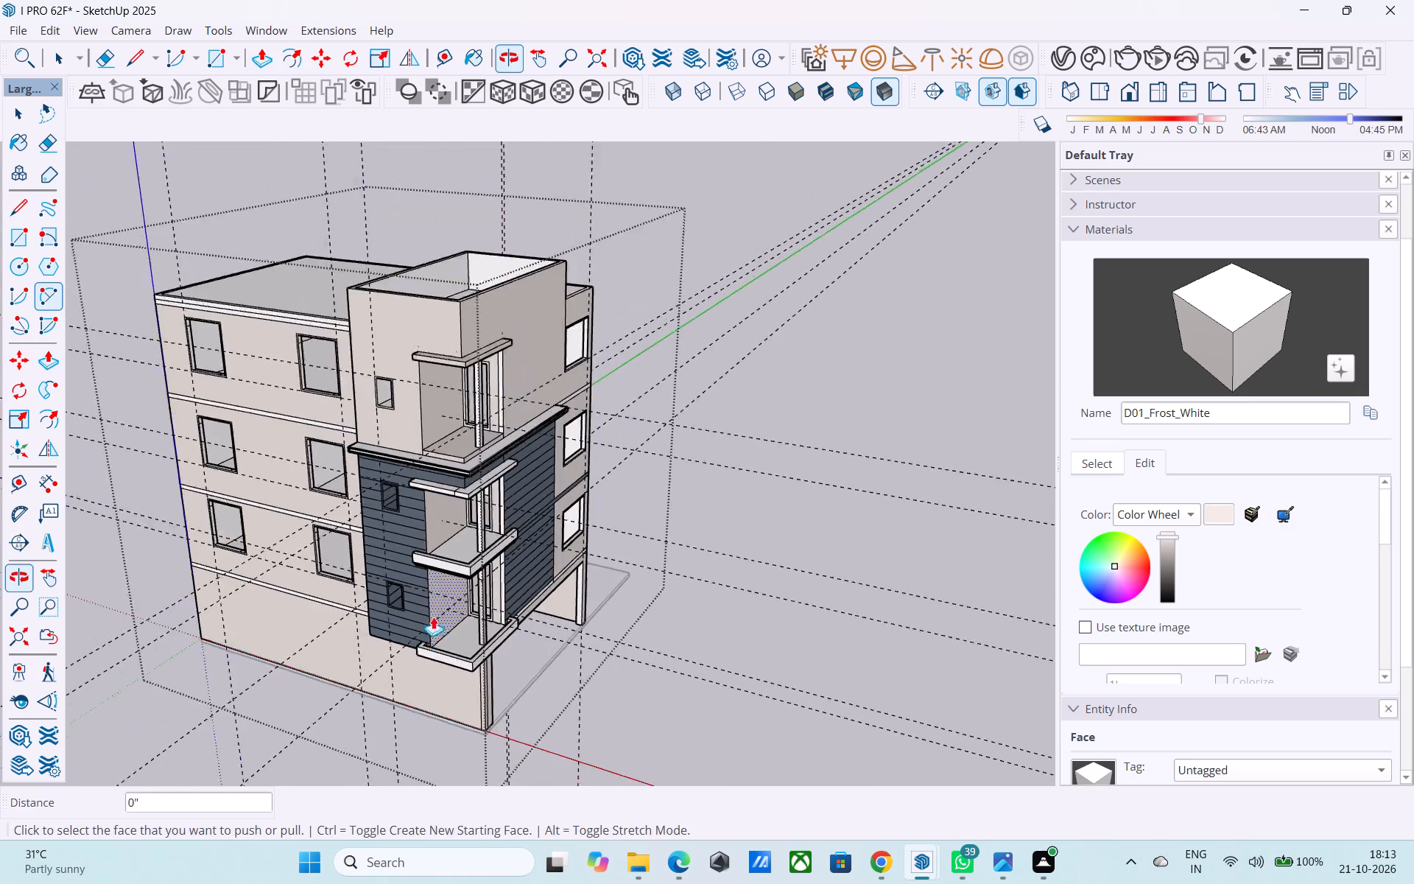
scroll(433, 617, "down", 2)
middle_click_drag(430, 617, 424, 408)
scroll(445, 340, "up", 11)
middle_click_drag(423, 323, 429, 297)
scroll(524, 275, "up", 4)
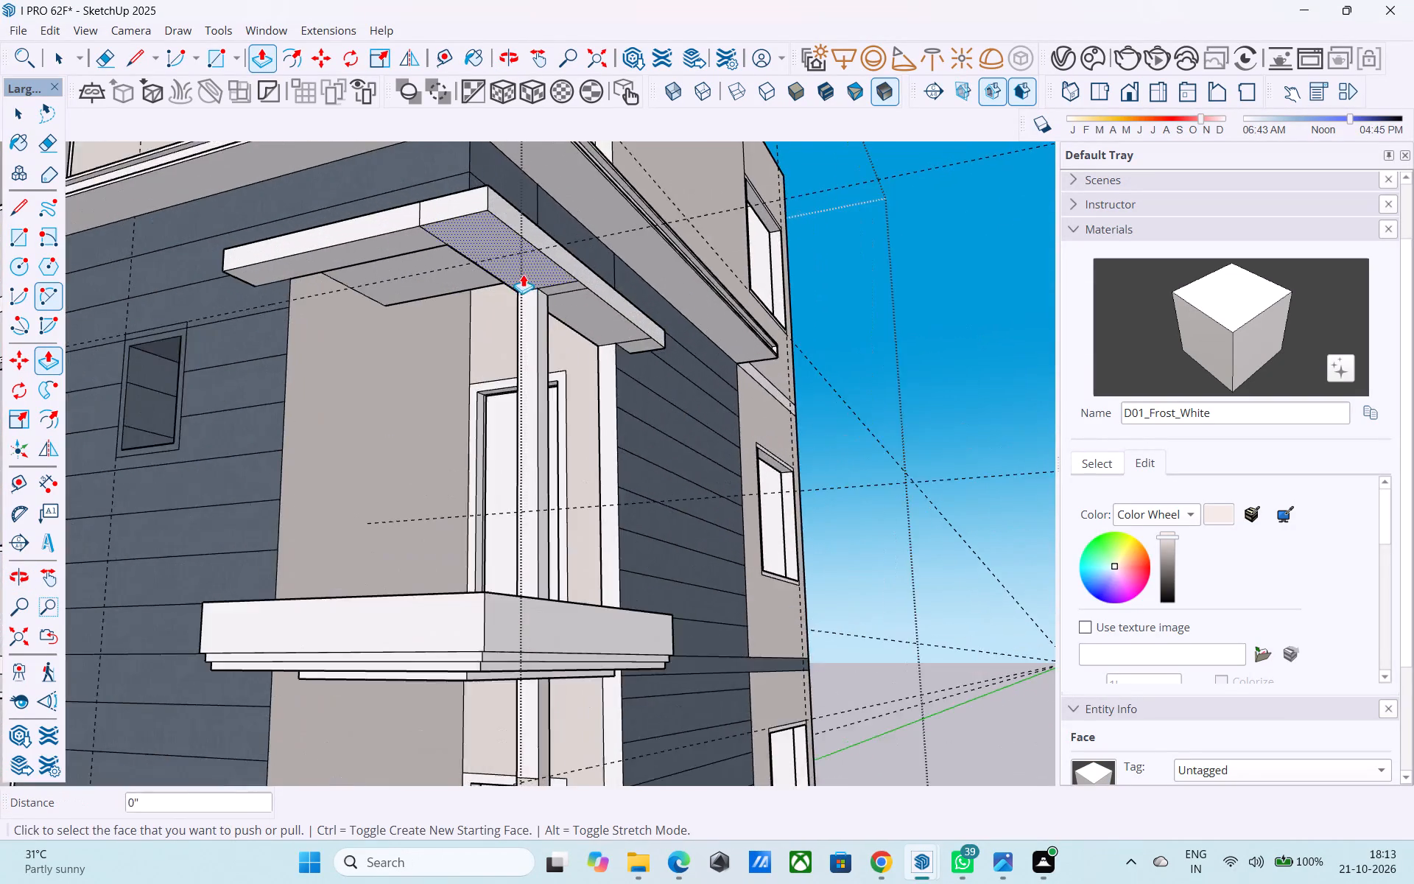
scroll(523, 274, "up", 11)
key("e")
middle_click_drag(484, 268, 845, 337)
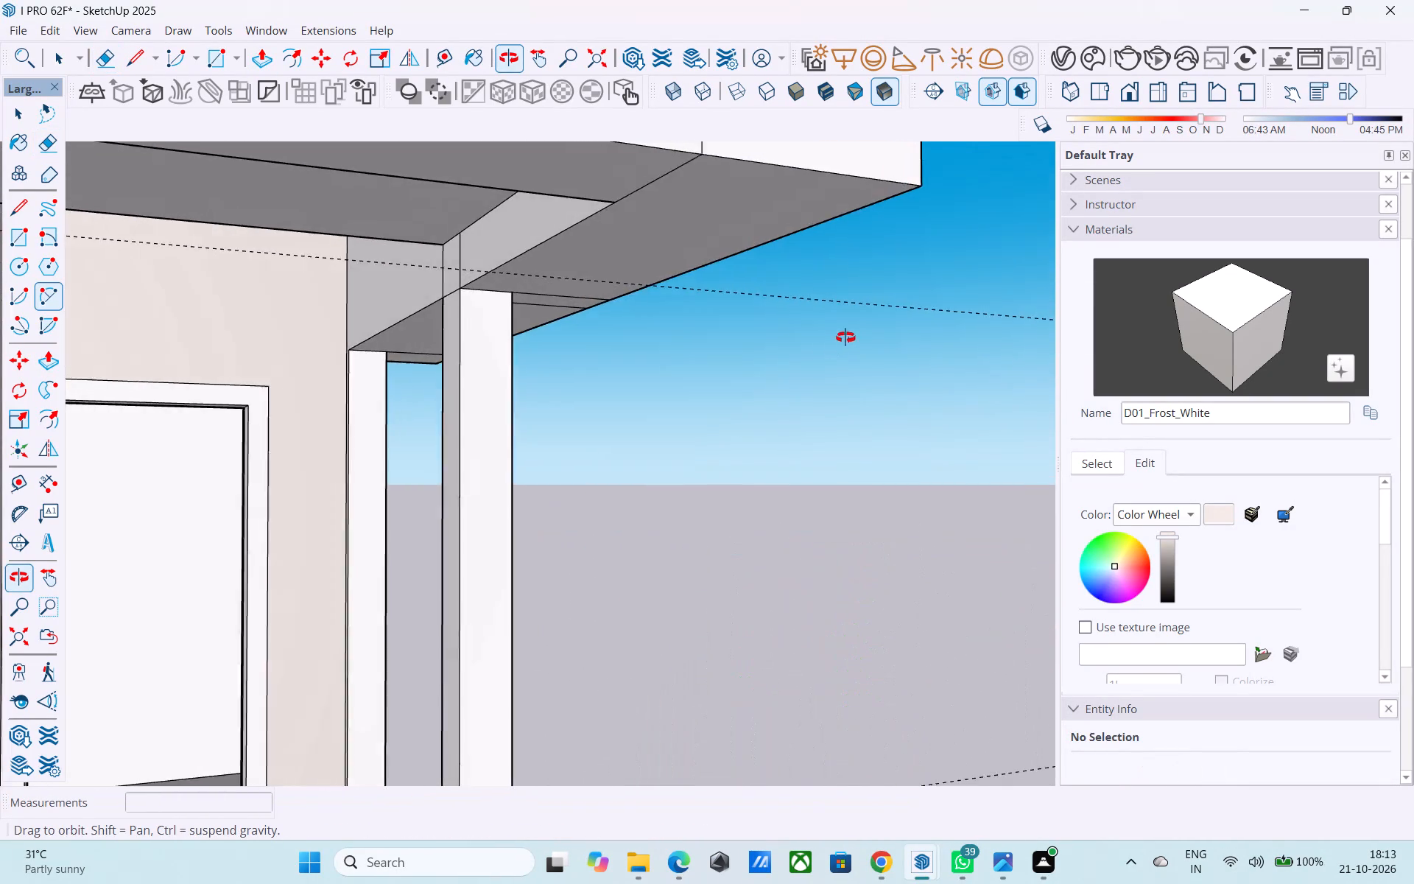
middle_click_drag(845, 337, 847, 295)
scroll(848, 294, "down", 9)
middle_click_drag(834, 309, 426, 297)
scroll(396, 305, "down", 5)
scroll(739, 262, "up", 6)
key("space")
scroll(613, 248, "up", 1)
middle_click_drag(578, 276, 639, 344, "shift")
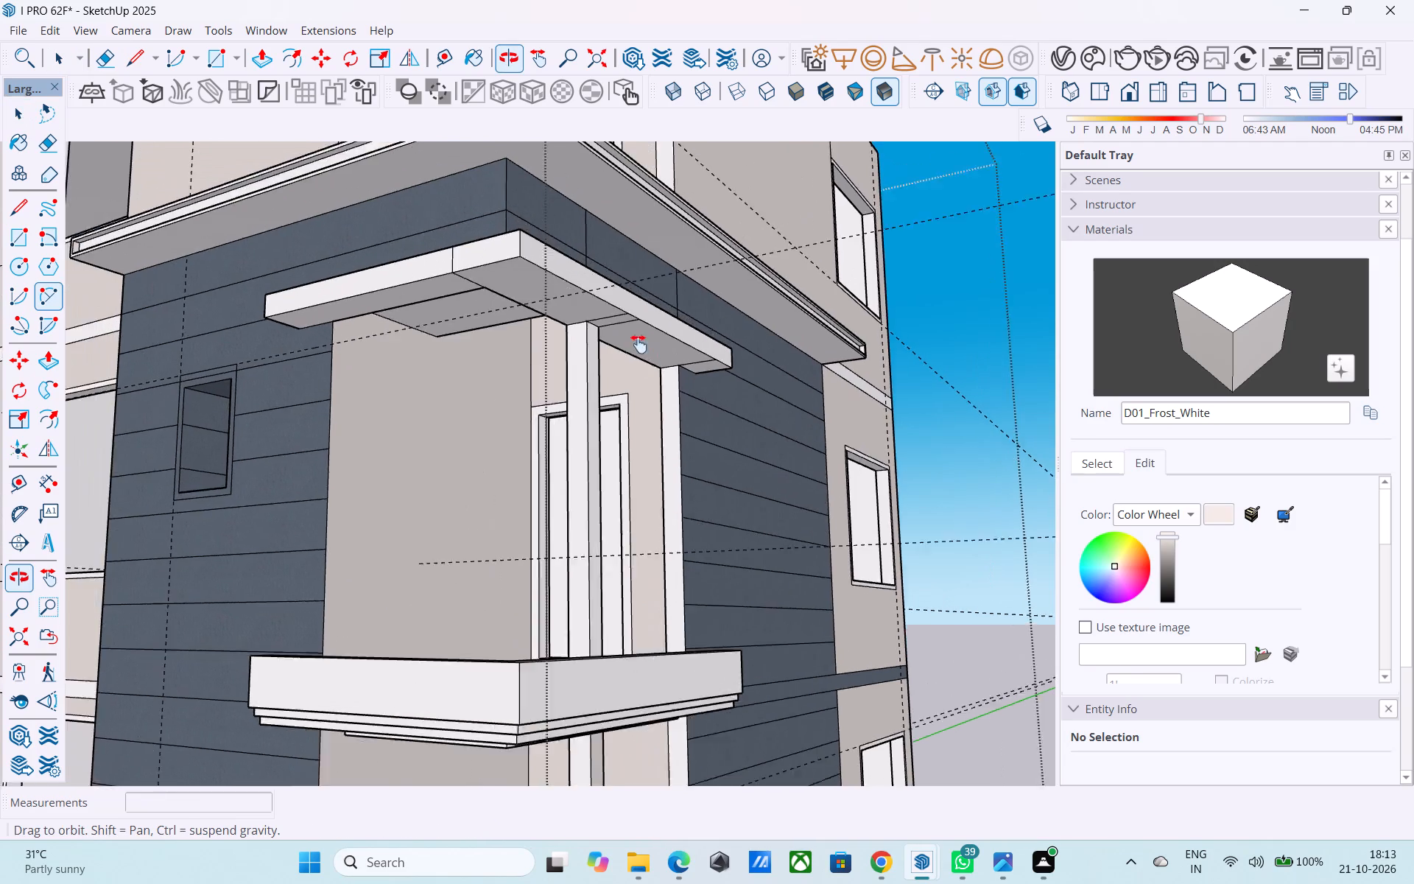
middle_click_drag(639, 344, 622, 334, "shift")
scroll(534, 318, "up", 7)
middle_click_drag(440, 351, 441, 350)
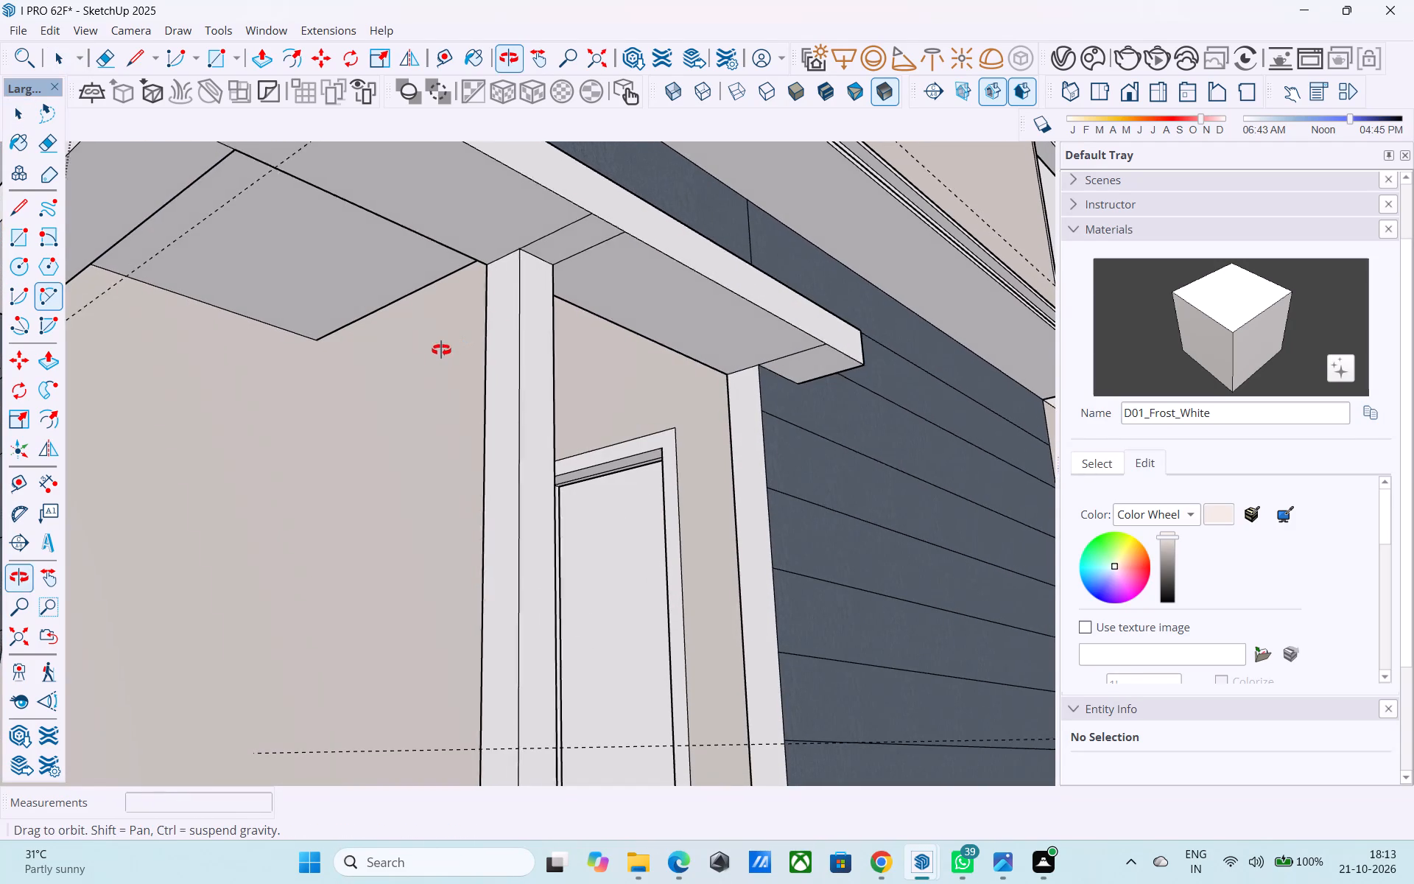
middle_click_drag(441, 350, 449, 354)
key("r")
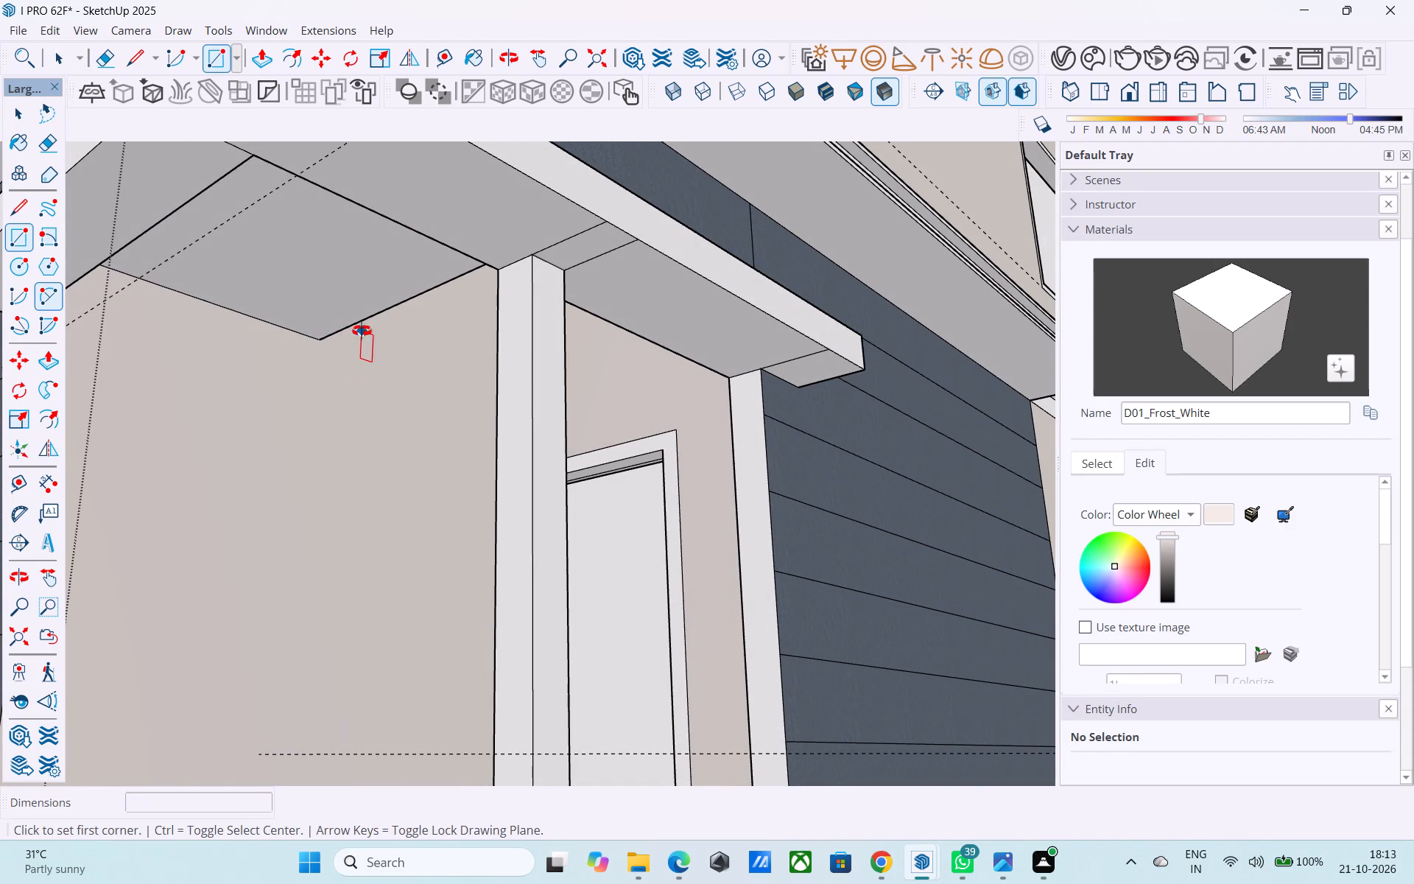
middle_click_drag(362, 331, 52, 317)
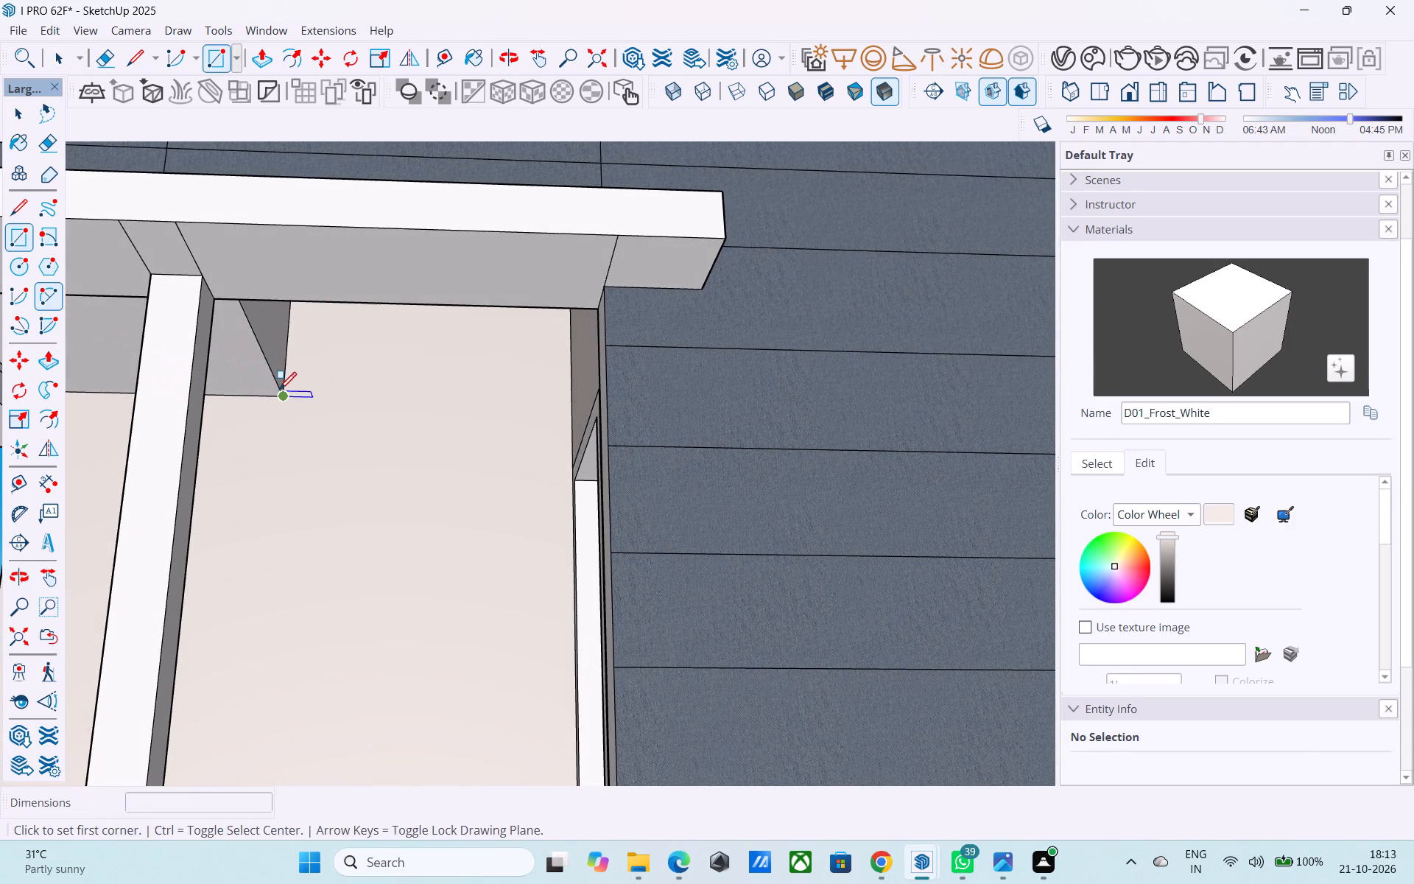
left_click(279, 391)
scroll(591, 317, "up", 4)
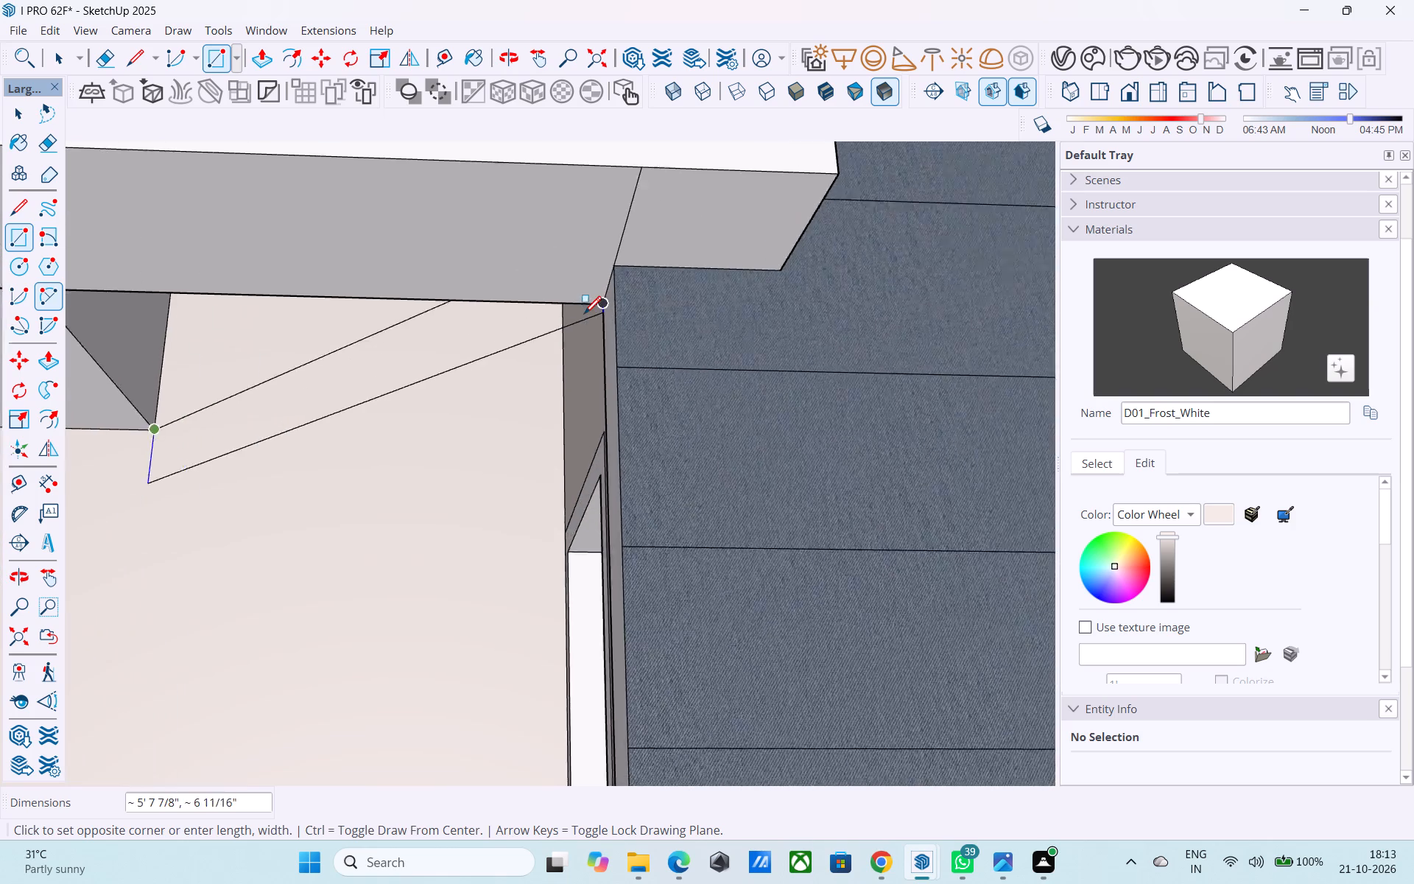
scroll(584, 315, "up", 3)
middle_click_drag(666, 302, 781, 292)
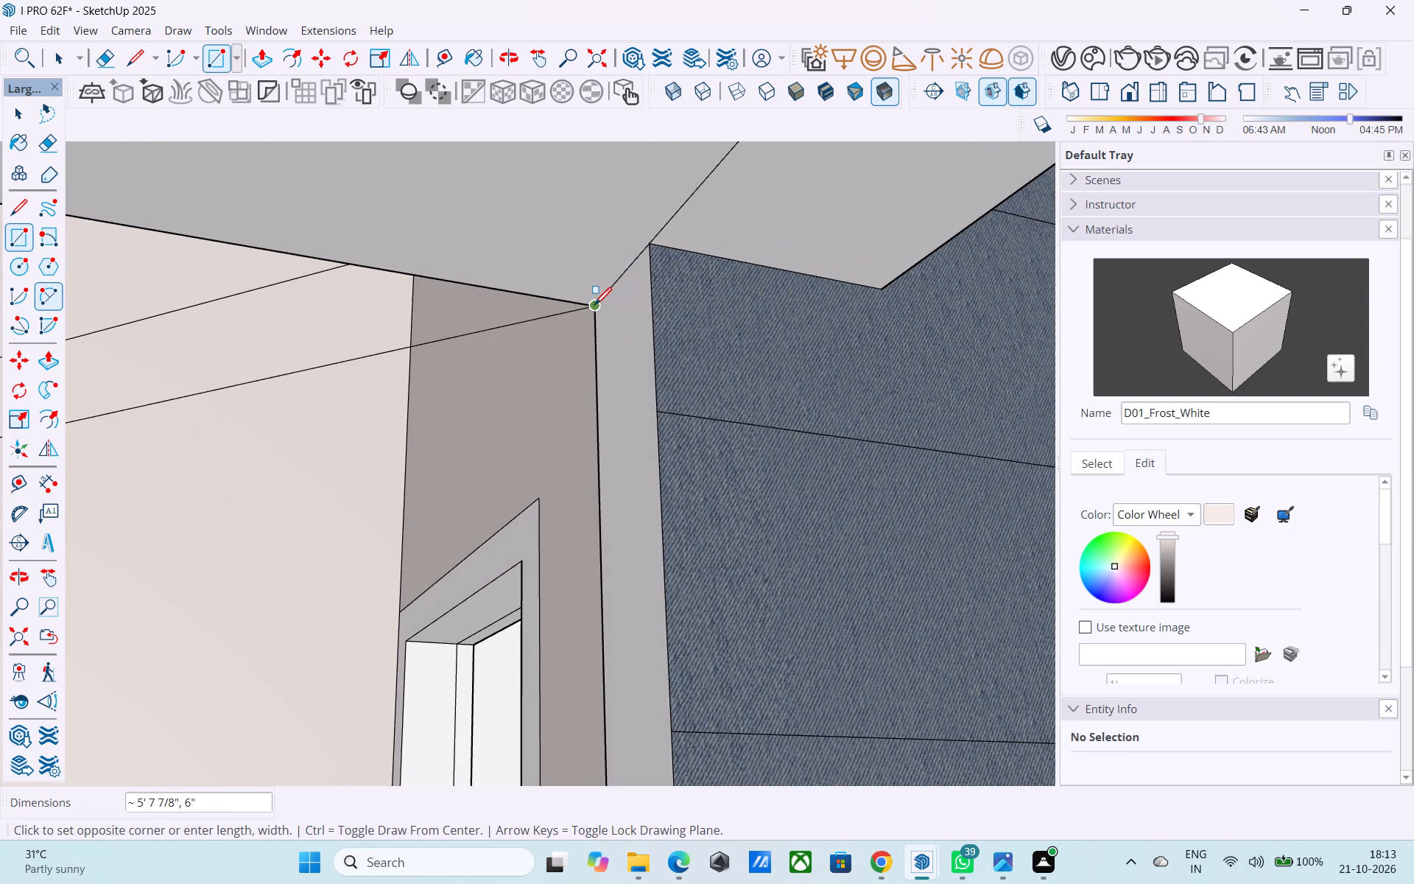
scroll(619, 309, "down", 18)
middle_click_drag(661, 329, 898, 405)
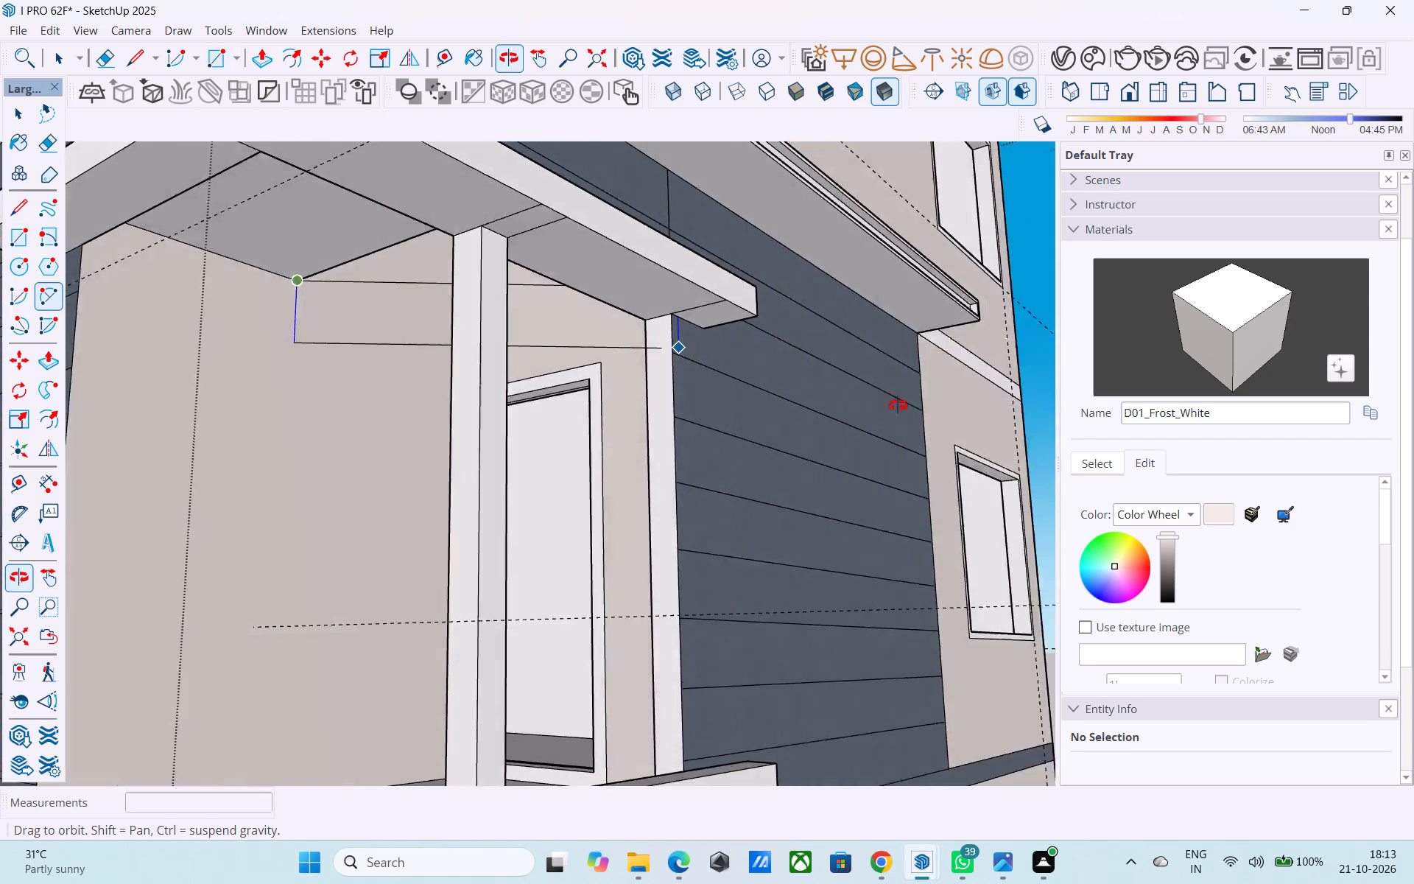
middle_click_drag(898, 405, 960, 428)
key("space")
Push/Pull the top slab's soffit strip between the corner post and the wall-side post 6" upward.
middle_click_drag(638, 335, 643, 329)
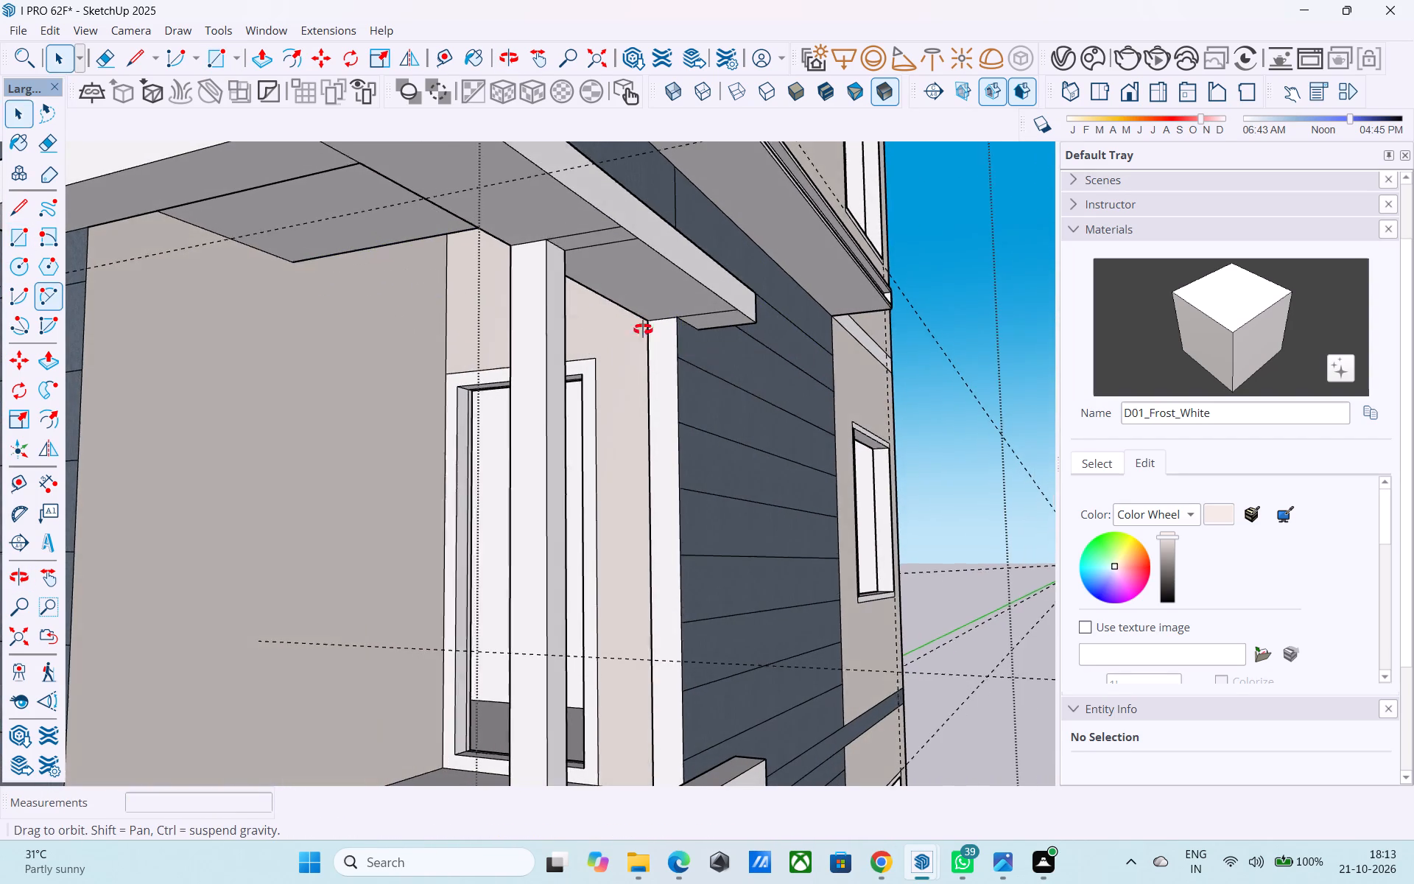
middle_click_drag(643, 329, 854, 318)
left_click(708, 294)
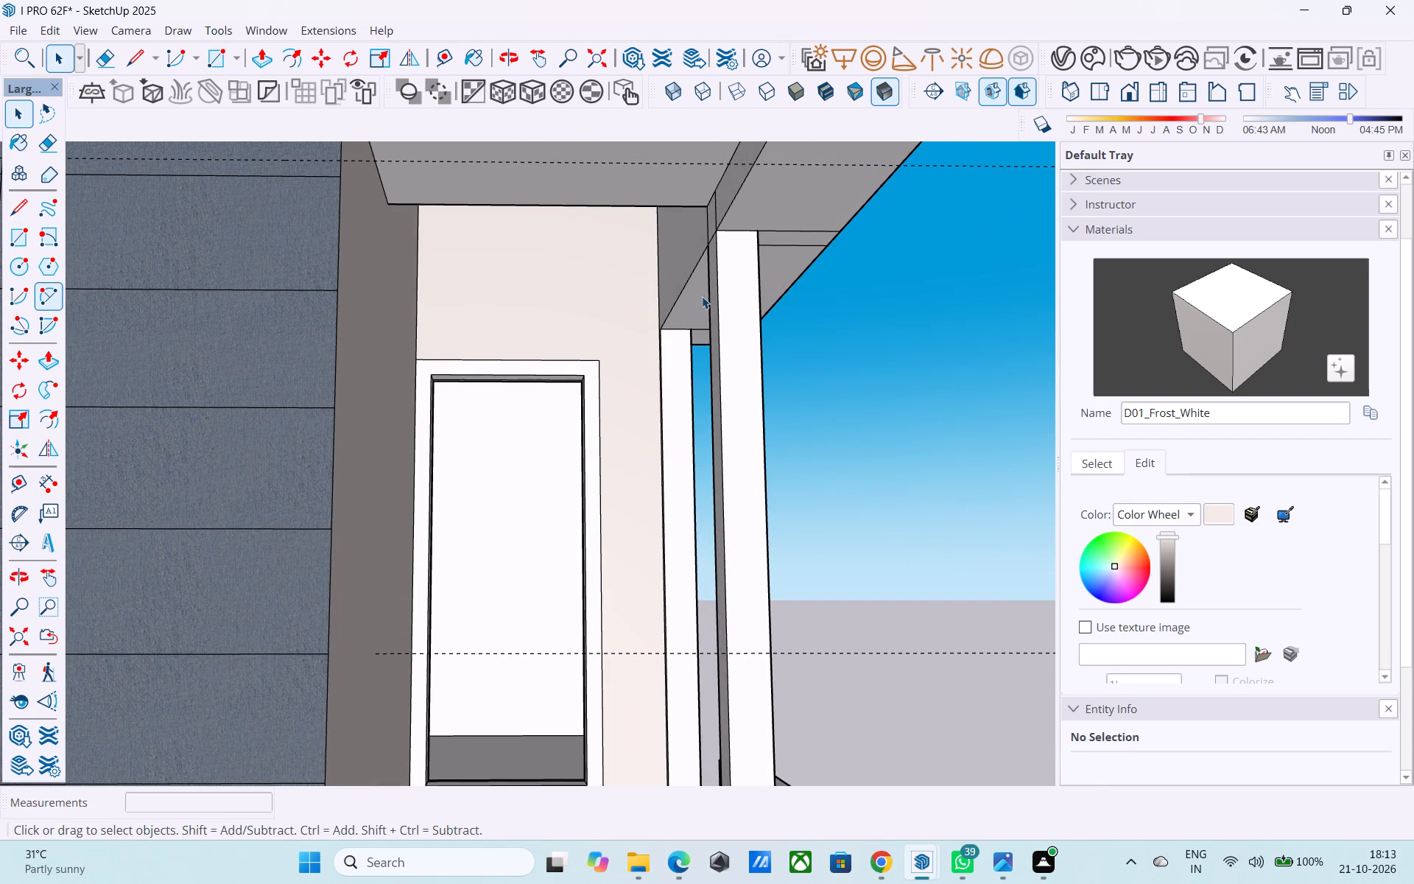
left_click(690, 304)
key("p")
left_click(690, 304)
left_click(602, 174)
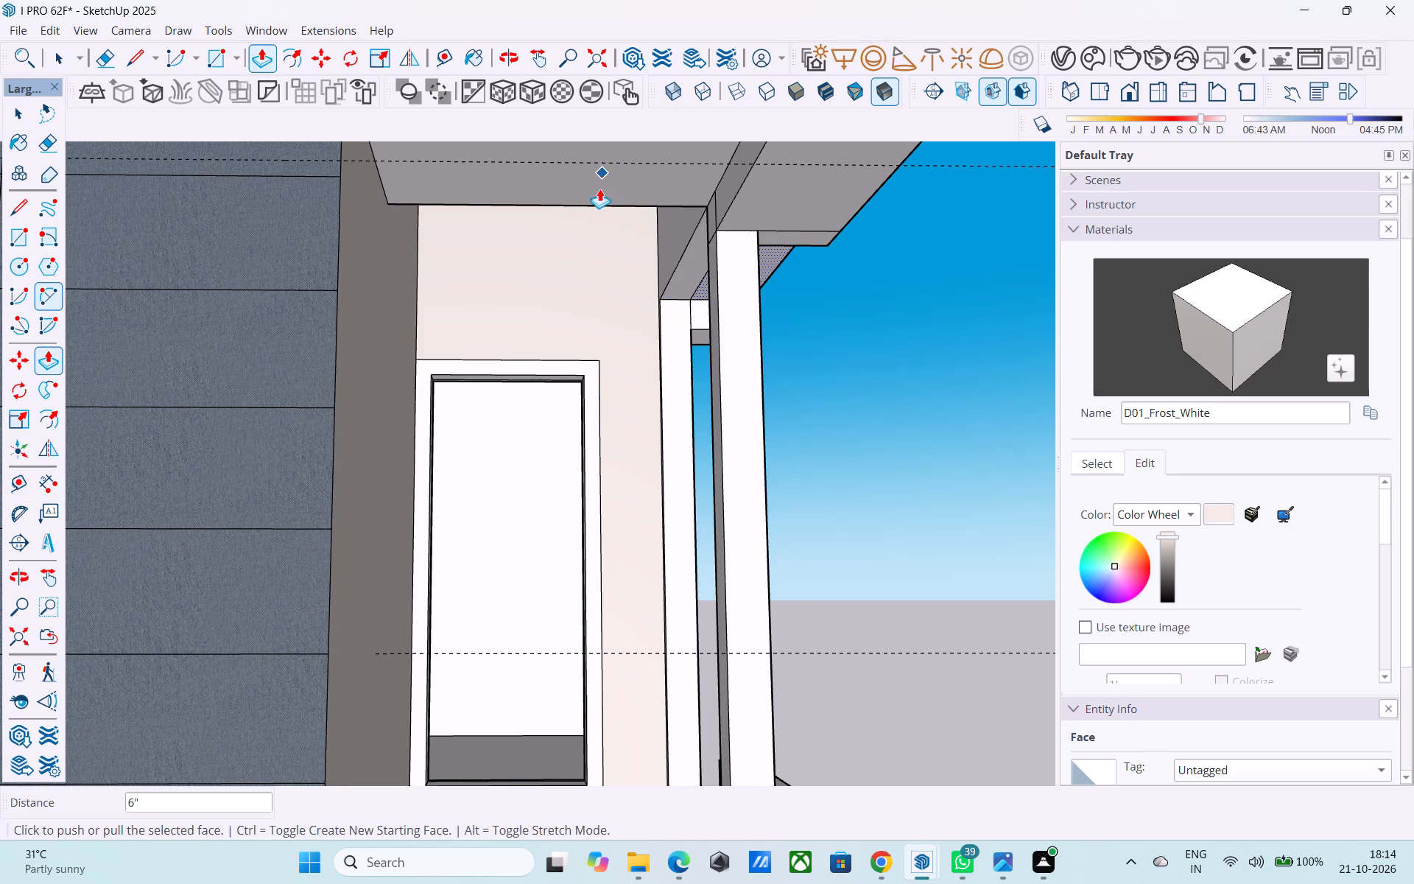
key("space")
Draw a 4' by 4' rectangle on the top slab's underside, from the inner soffit corner to the wall-side post.
scroll(580, 273, "up", 1)
middle_click_drag(577, 273, 488, 265)
key("r")
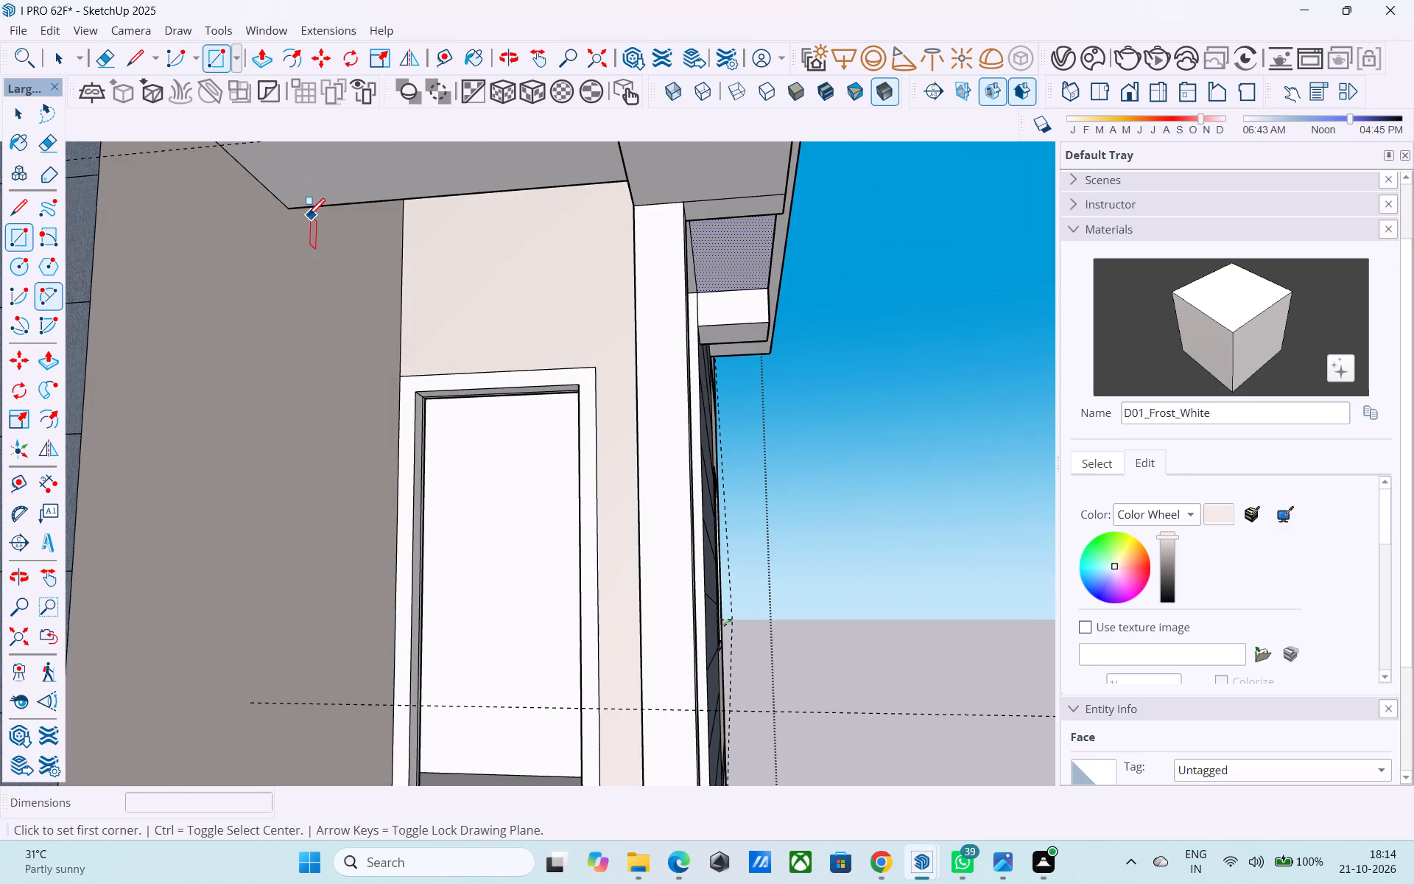
left_click(293, 210)
middle_click_drag(635, 298, 455, 298)
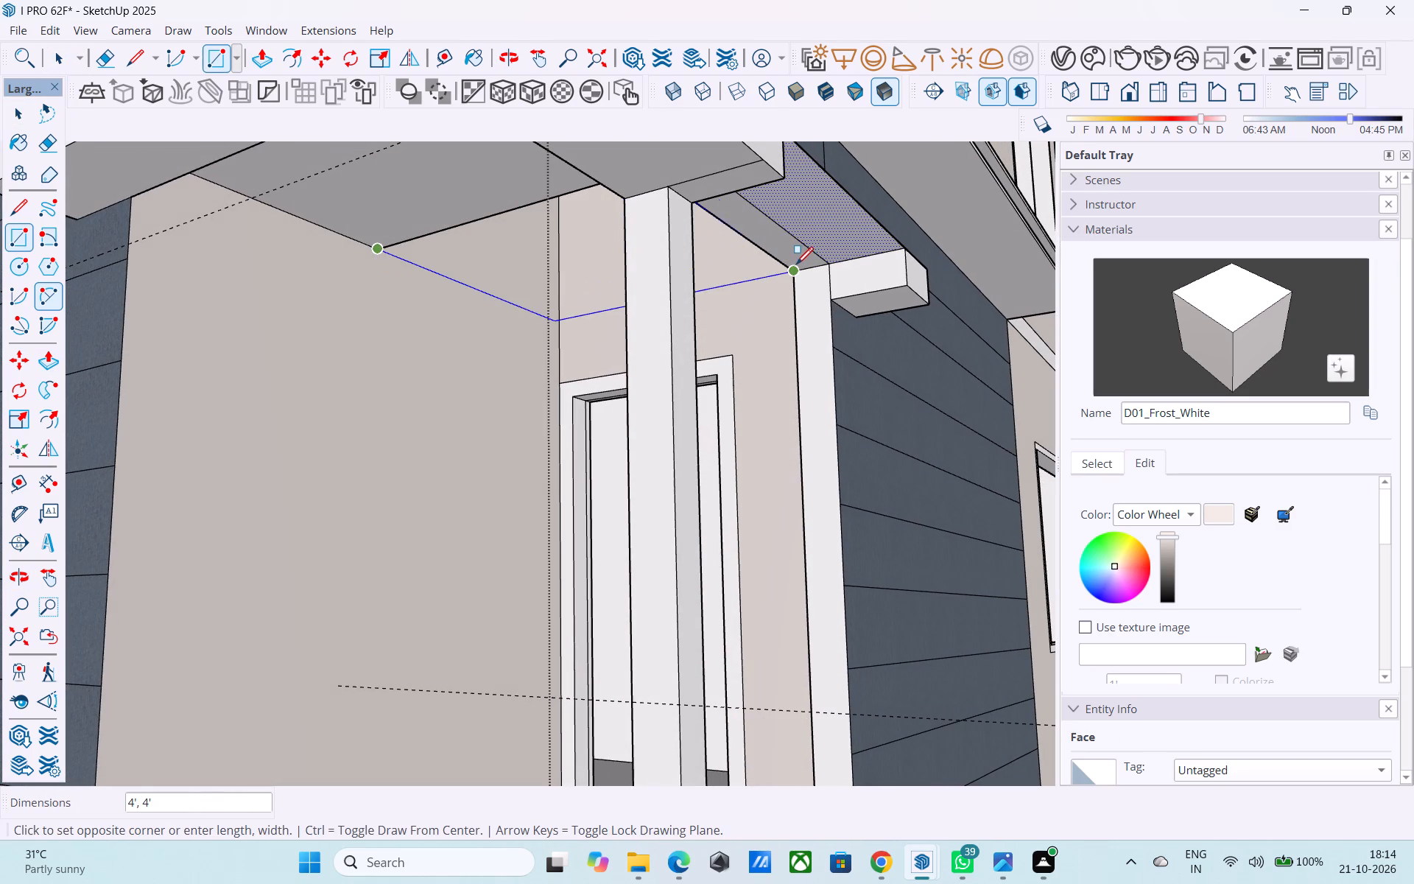
left_click(795, 267)
key("space")
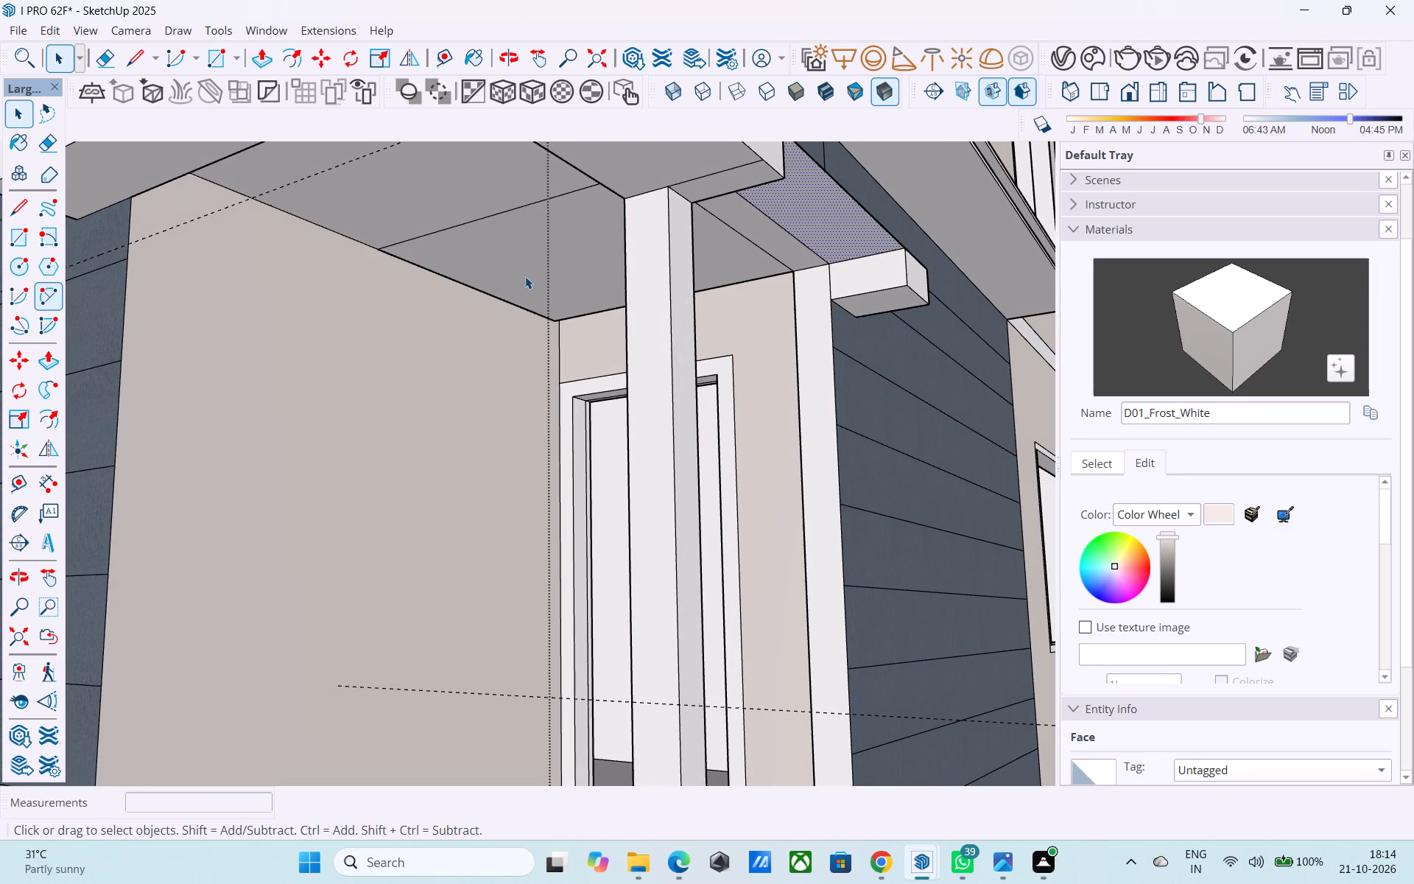
Push/Pull the new 4' square soffit panel 6" upward into the slab.
left_click(525, 273)
key("p")
left_click(525, 273)
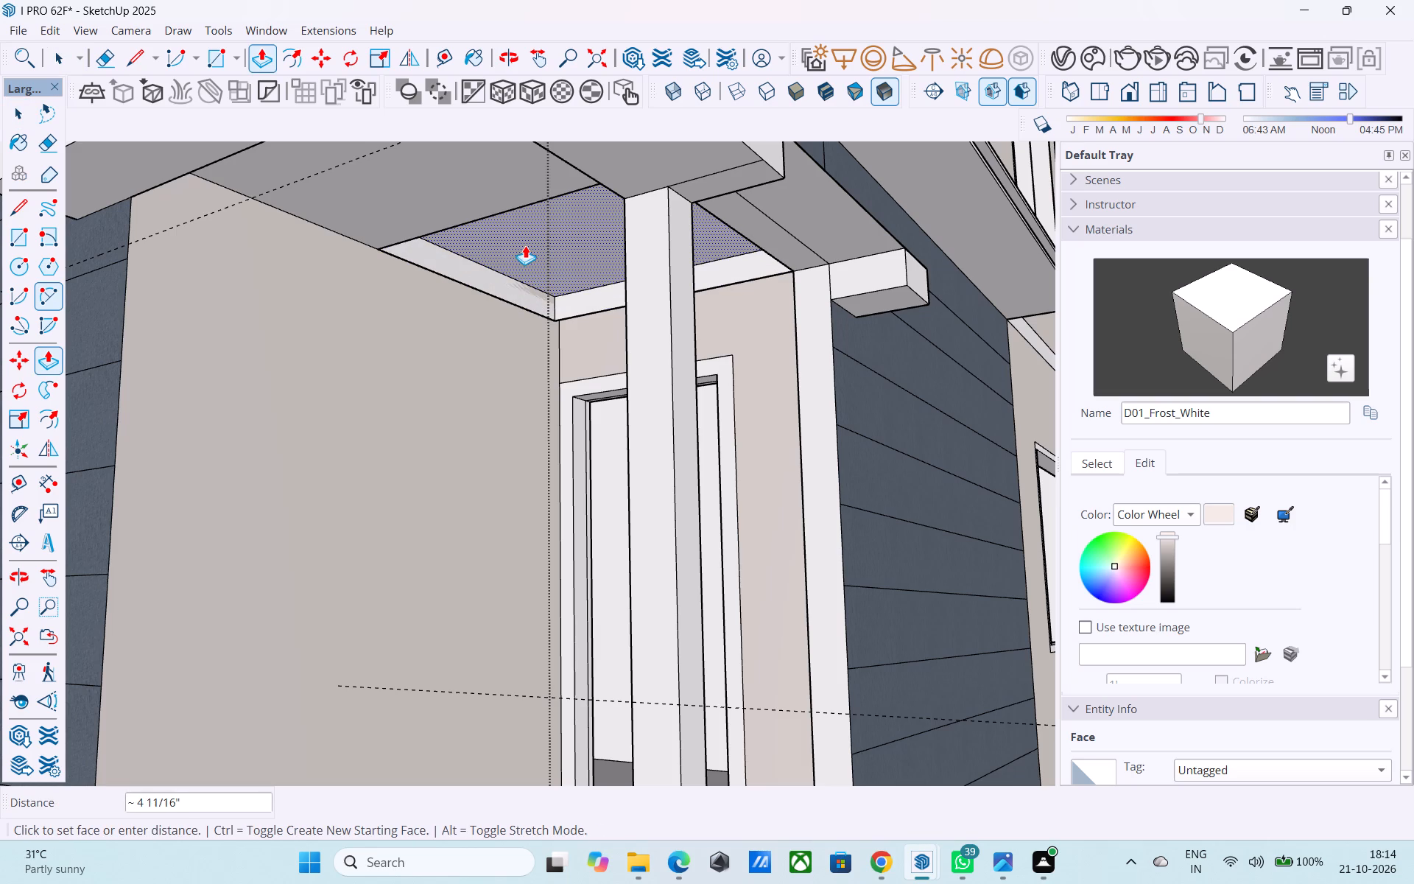
type("6\"")
key("Return")
key("space")
type("R")
key("space")
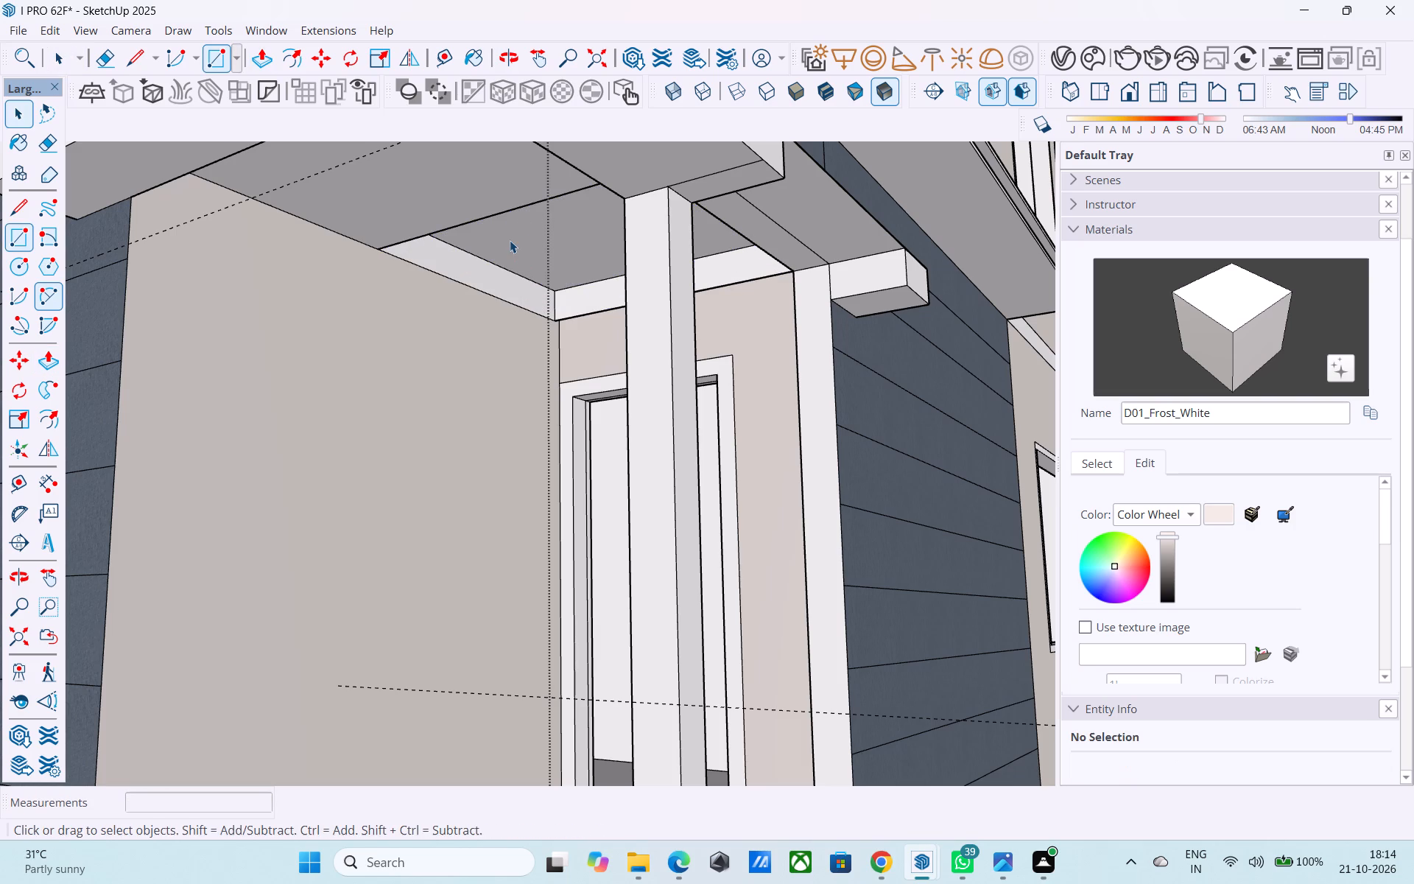
Draw a 4' by 4' rectangle across the bottom of the recessed soffit opening.
left_click(510, 240)
right_click(510, 240)
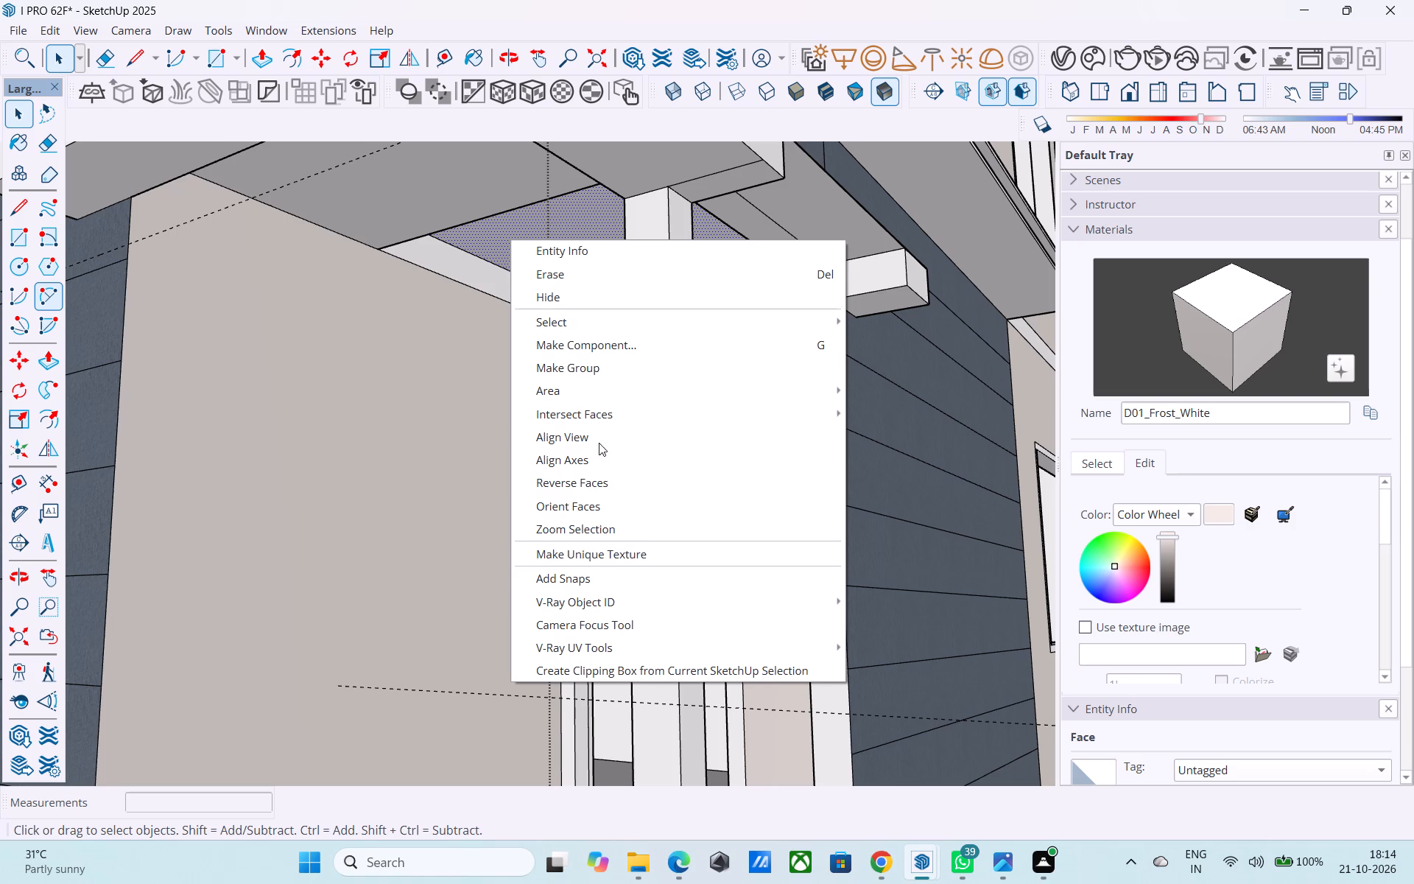
key("space")
left_click(460, 285)
key("r")
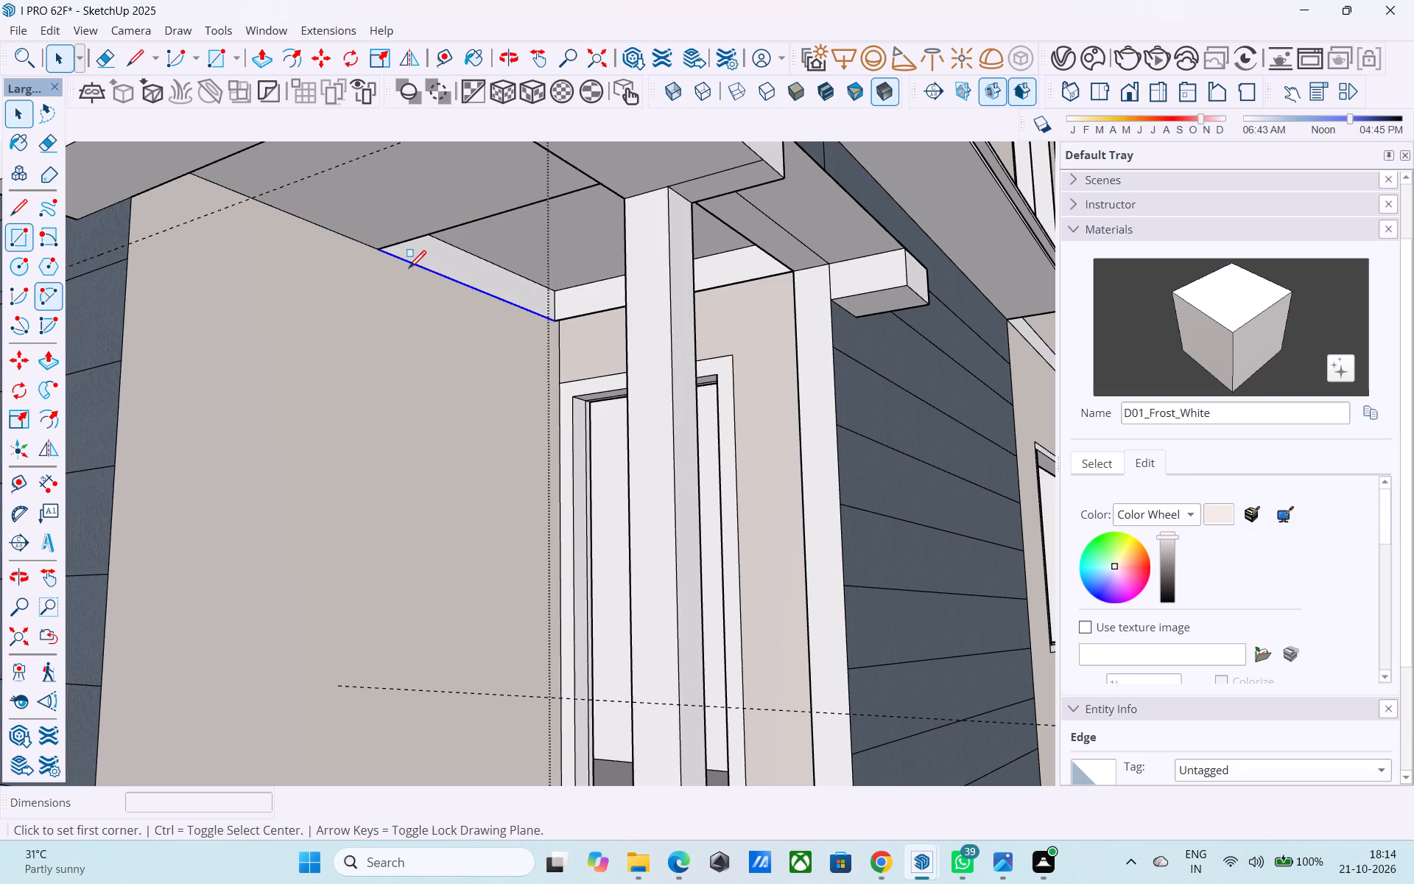
left_click(381, 253)
left_click(790, 267)
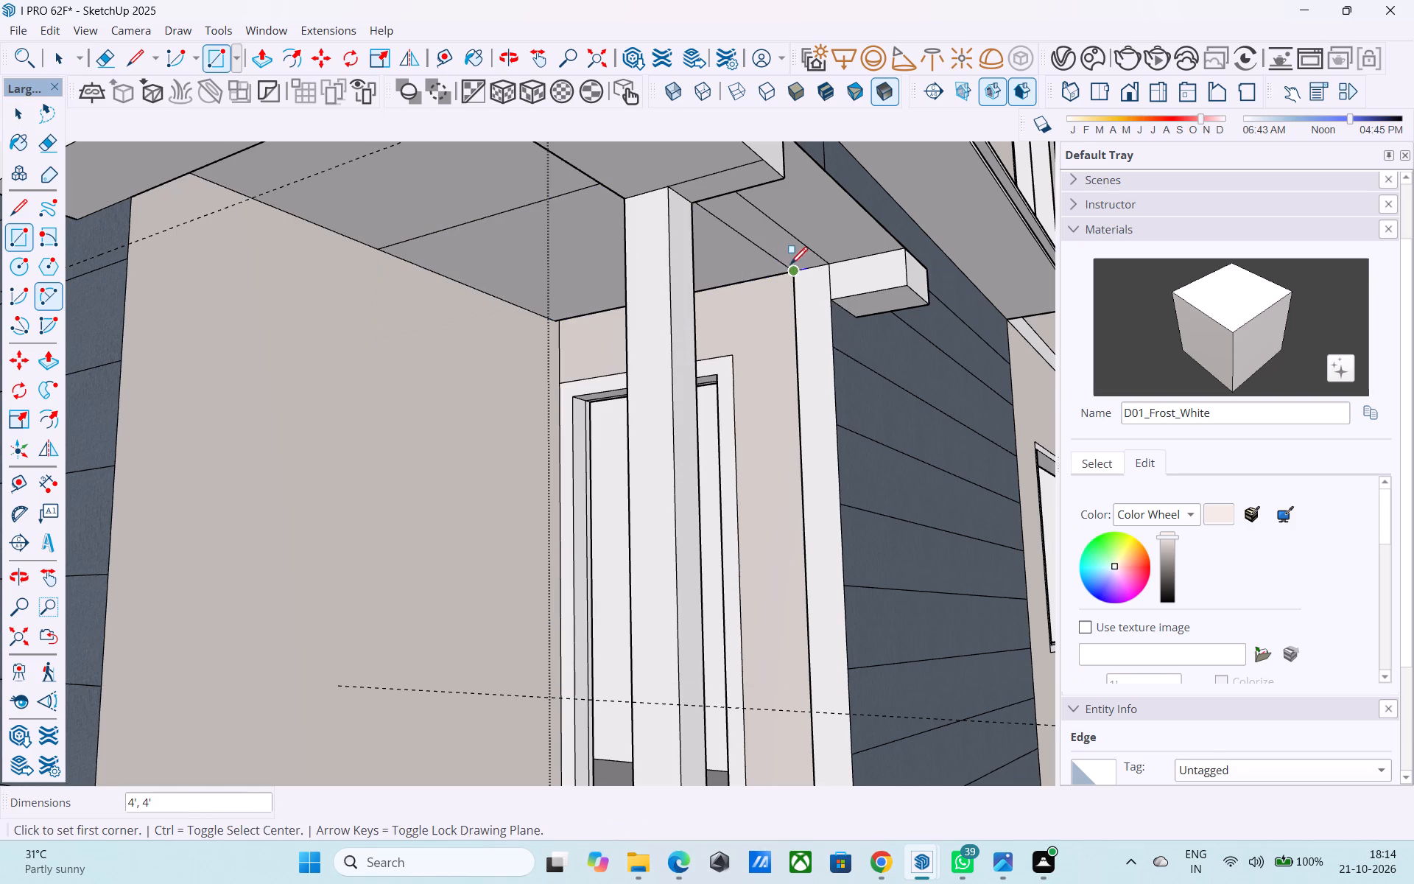
Erase the edges dividing the 4' square panel from the surrounding soffit of the top slab.
key("e")
left_click_drag(516, 217, 501, 207)
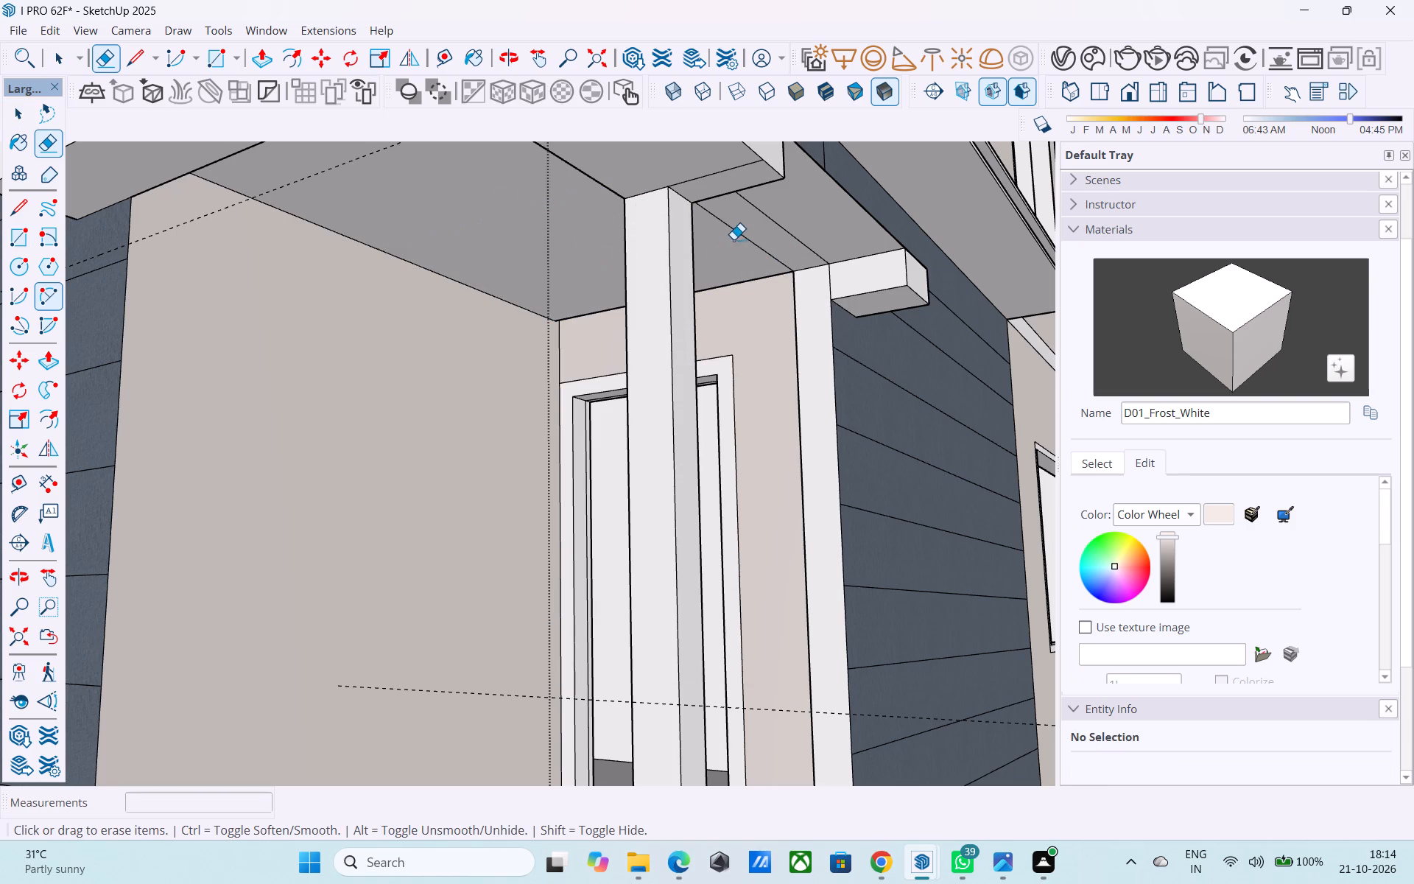
left_click_drag(736, 238, 742, 235)
left_click_drag(755, 224, 762, 214)
Push/Pull the corner section of the top slab's soffit, next to the corner post, 6" upward.
scroll(756, 232, "down", 6)
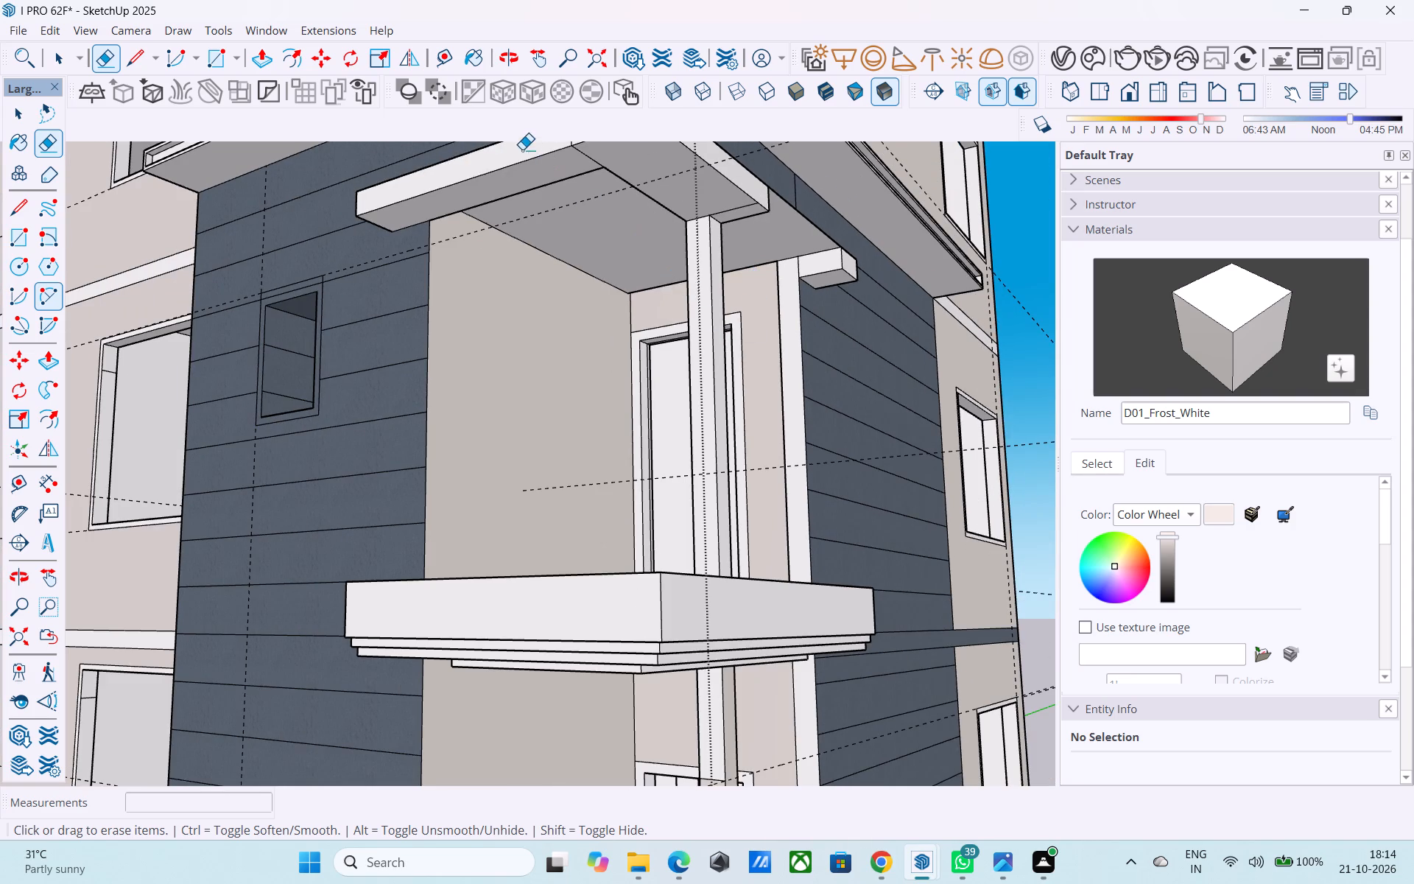
middle_click_drag(528, 175, 284, 376, "shift")
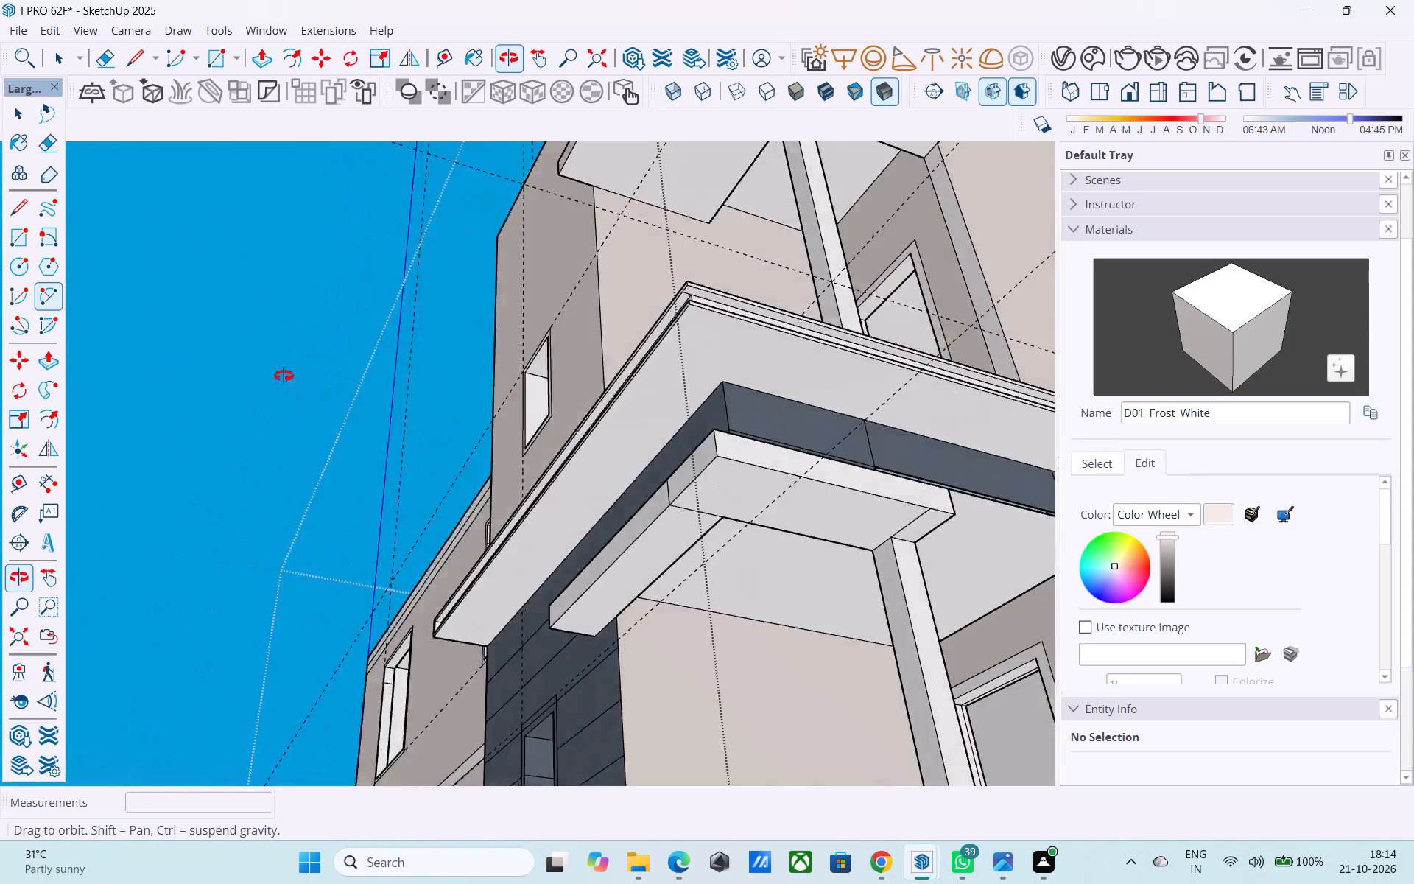
middle_click_drag(284, 376, 197, 365, "shift")
middle_click_drag(637, 373, 636, 437)
middle_click_drag(661, 437, 496, 258, "shift")
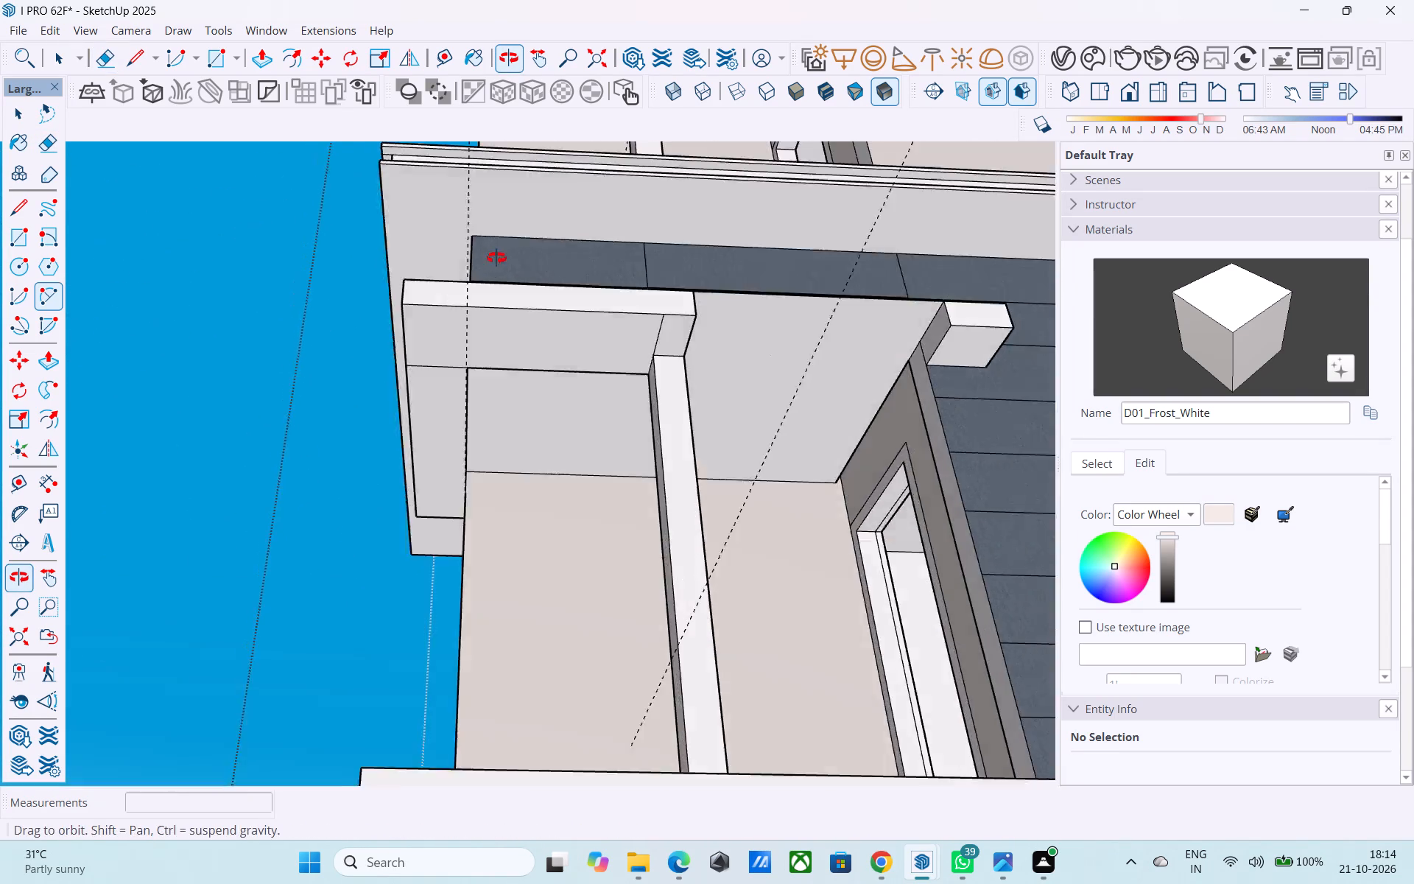
middle_click_drag(496, 258, 759, 200, "shift")
scroll(579, 348, "up", 3)
key("space")
left_click(546, 374)
key("p")
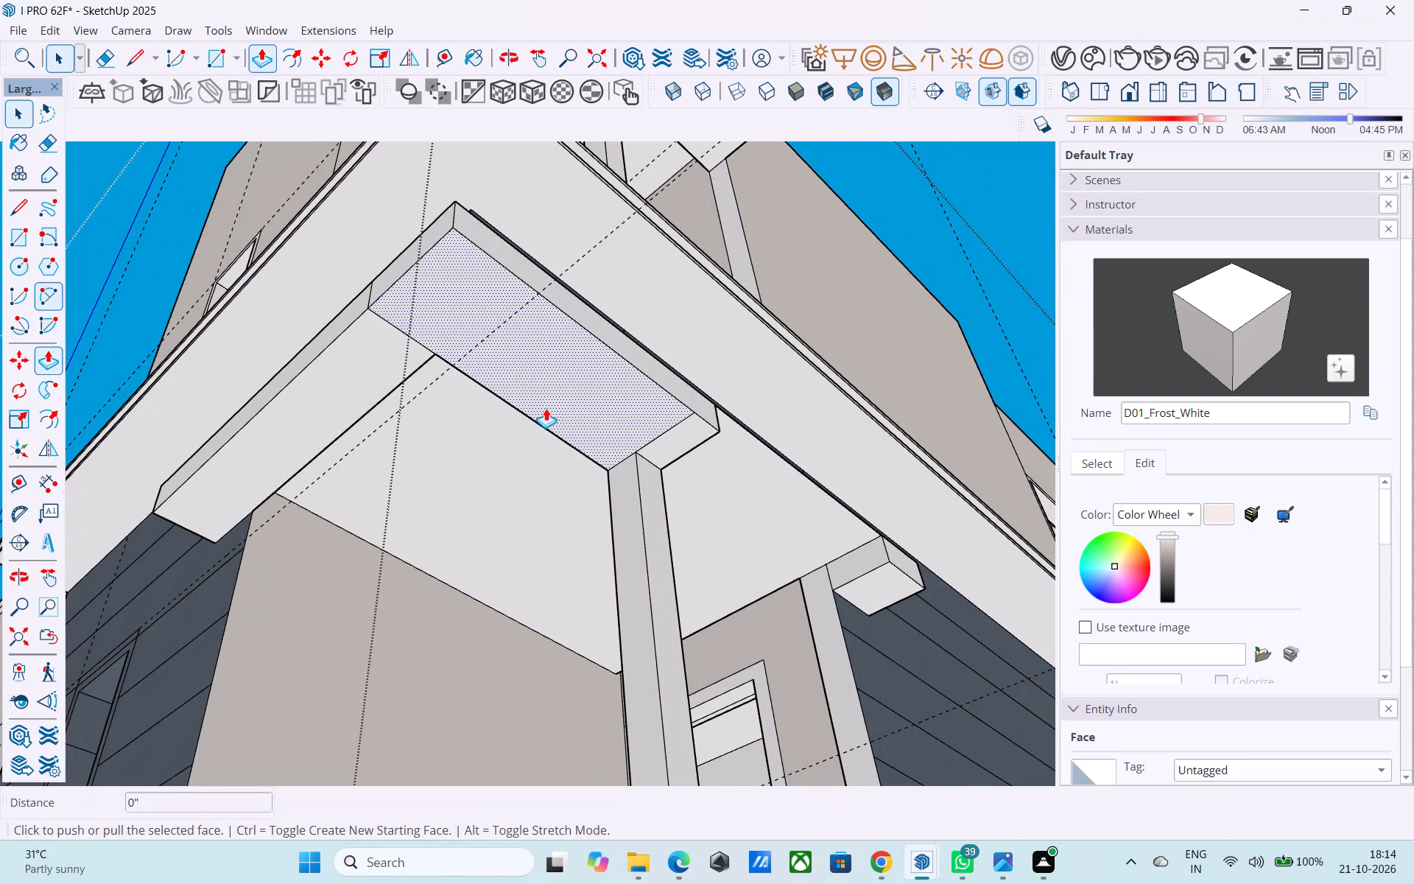
left_click(546, 408)
left_click(493, 415)
left_click(362, 379)
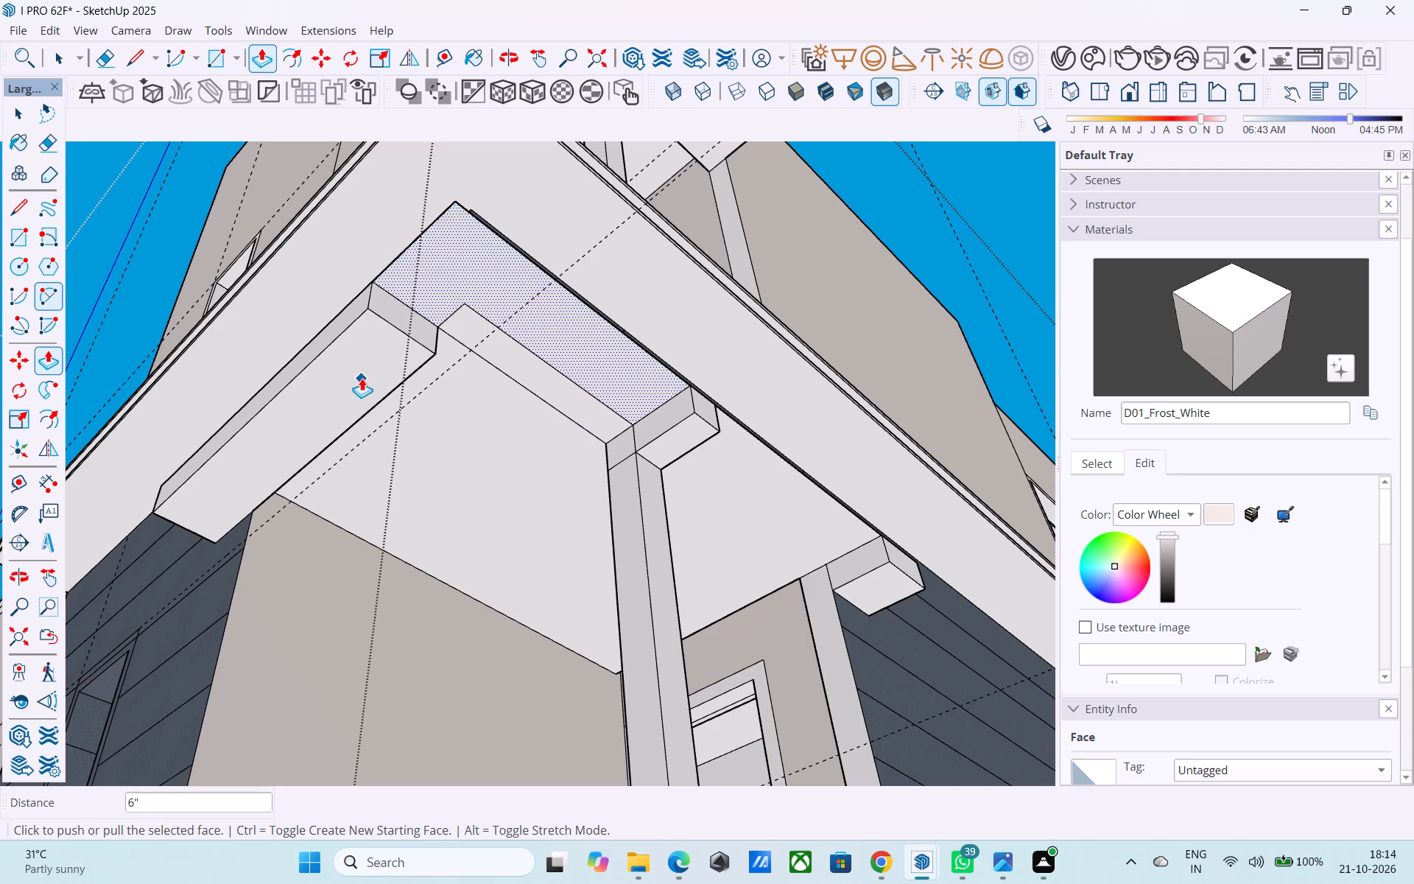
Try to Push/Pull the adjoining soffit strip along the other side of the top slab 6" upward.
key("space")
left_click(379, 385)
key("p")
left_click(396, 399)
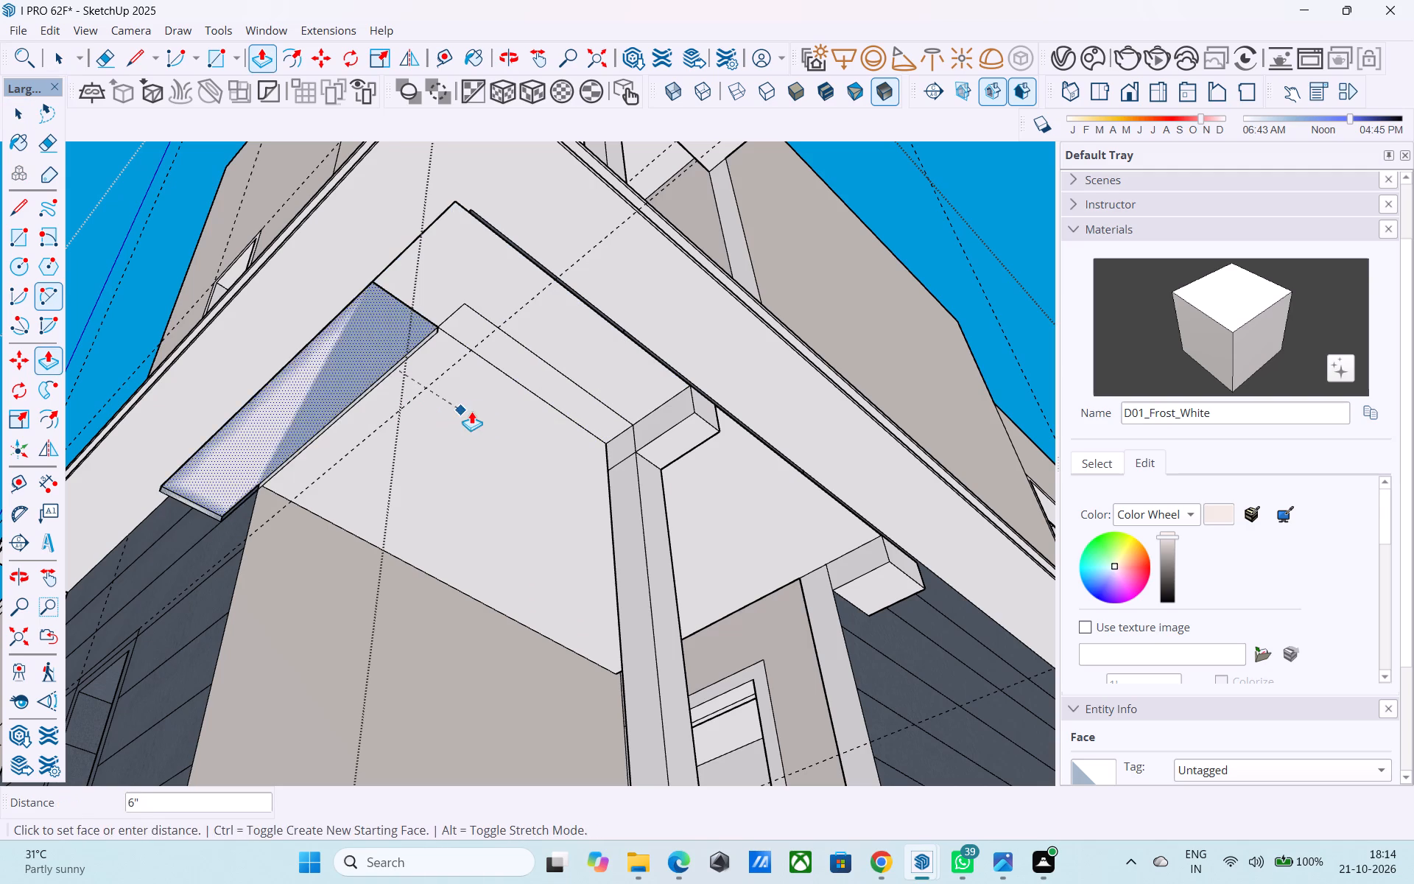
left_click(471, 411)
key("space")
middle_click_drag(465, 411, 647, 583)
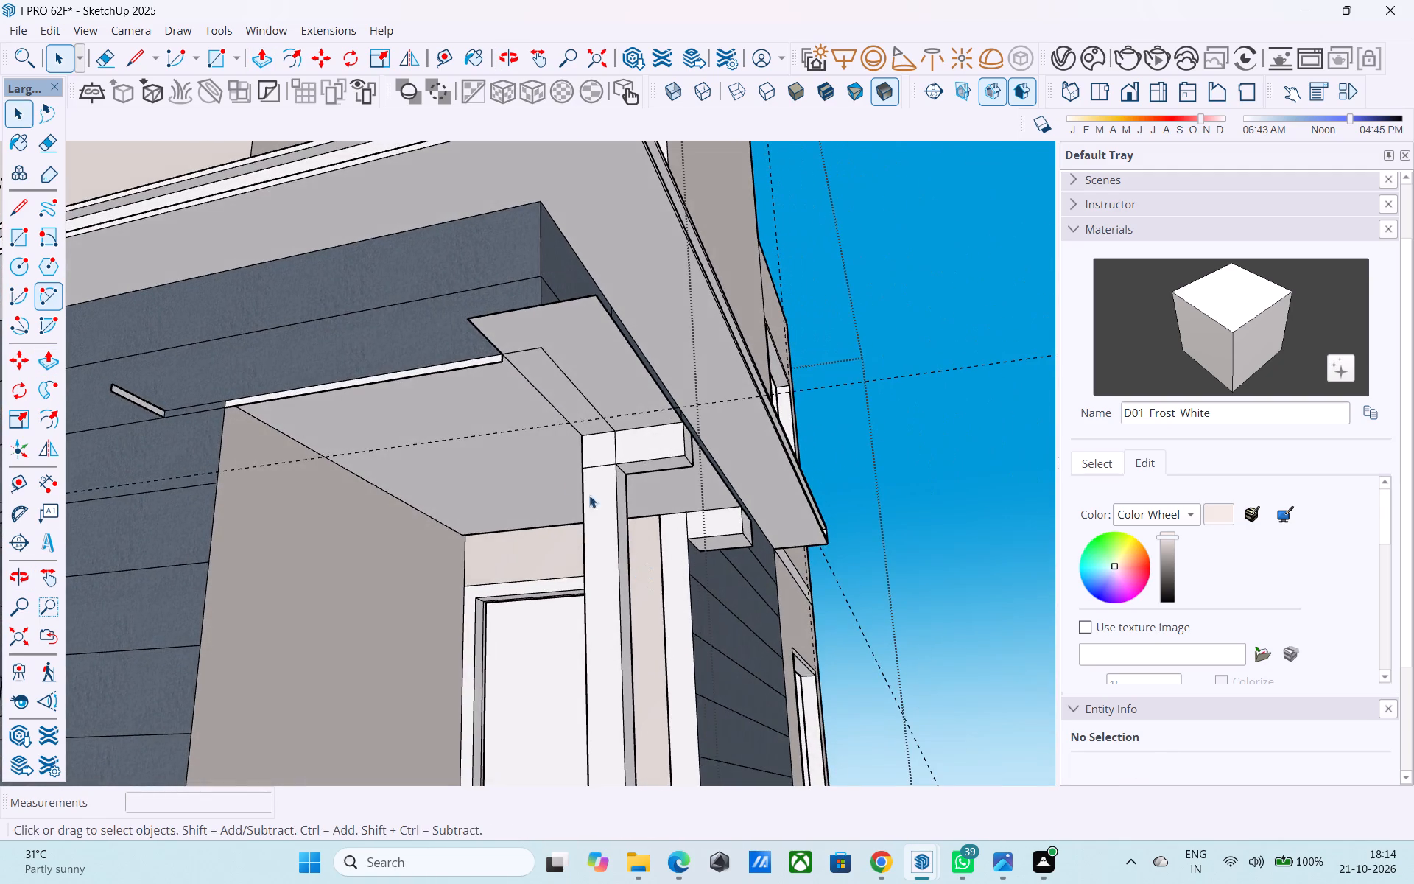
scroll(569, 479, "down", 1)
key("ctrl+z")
Draw a rectangle about 11 3/8" by 4' 6" closing the opening in the dark cladding just above the top slab.
middle_click_drag(485, 485, 478, 621)
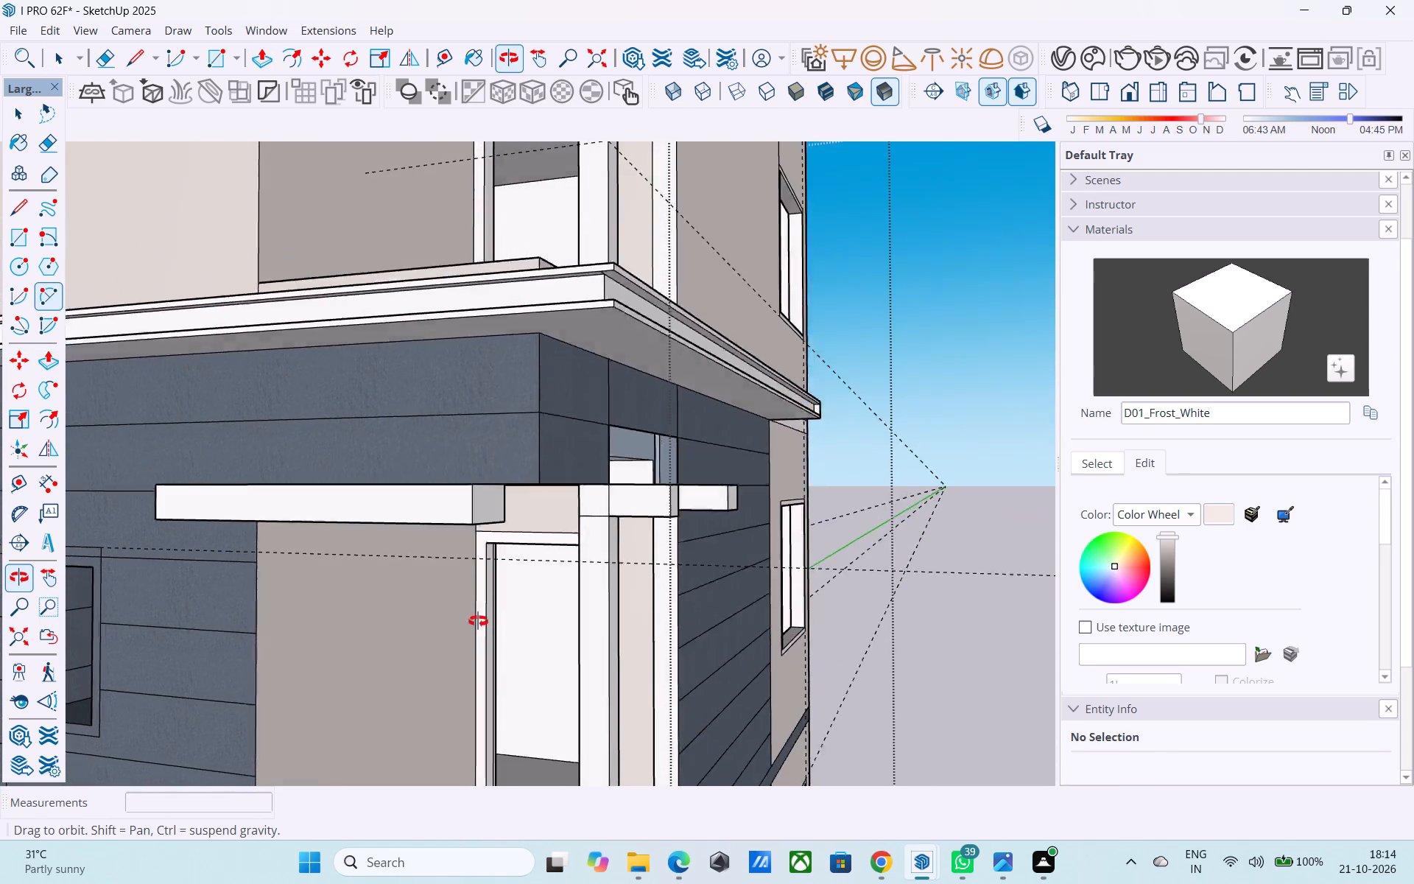
middle_click_drag(478, 621, 481, 672)
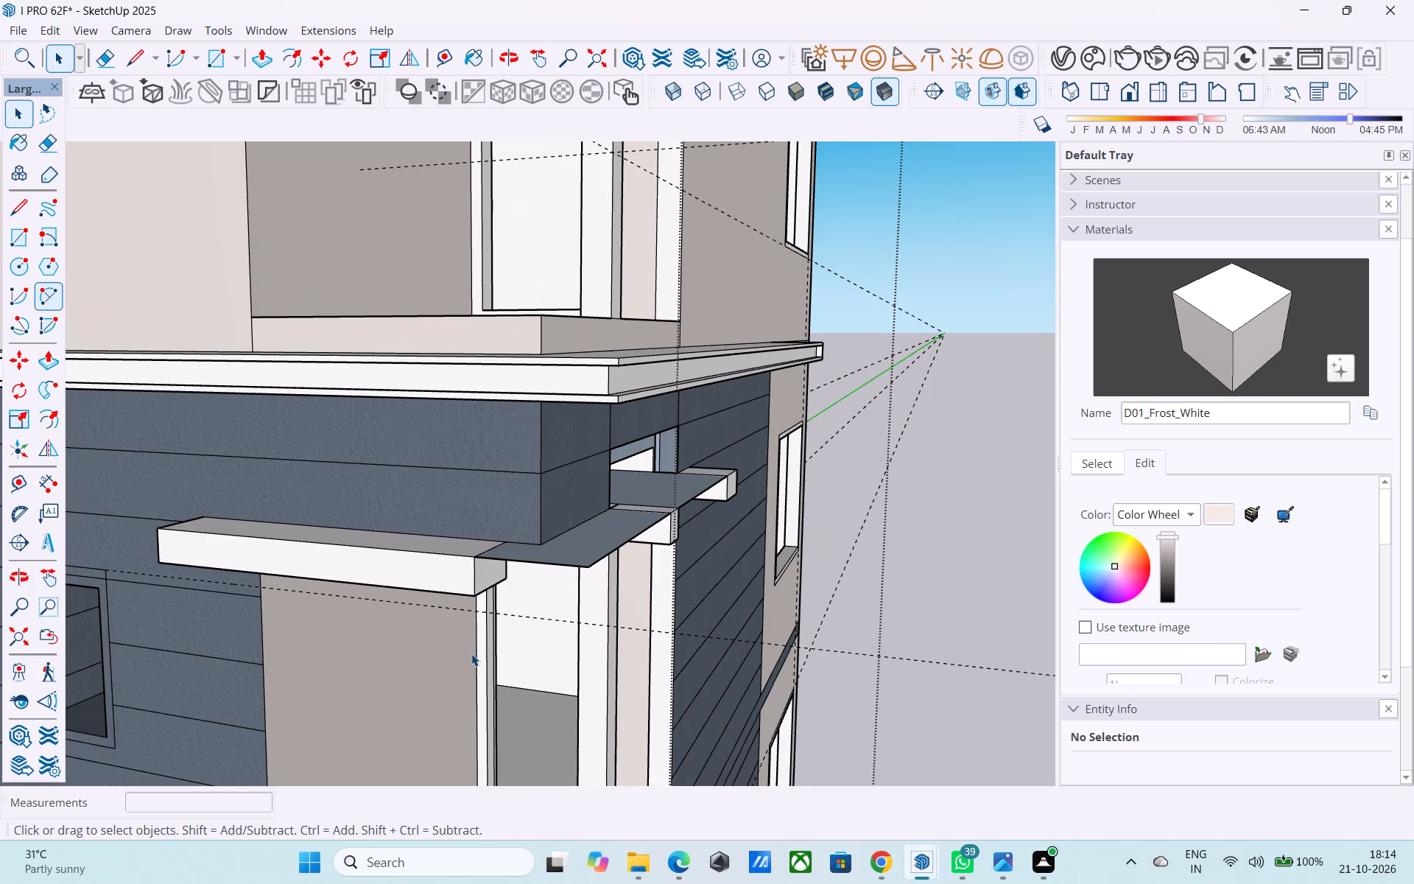
scroll(633, 357, "down", 6)
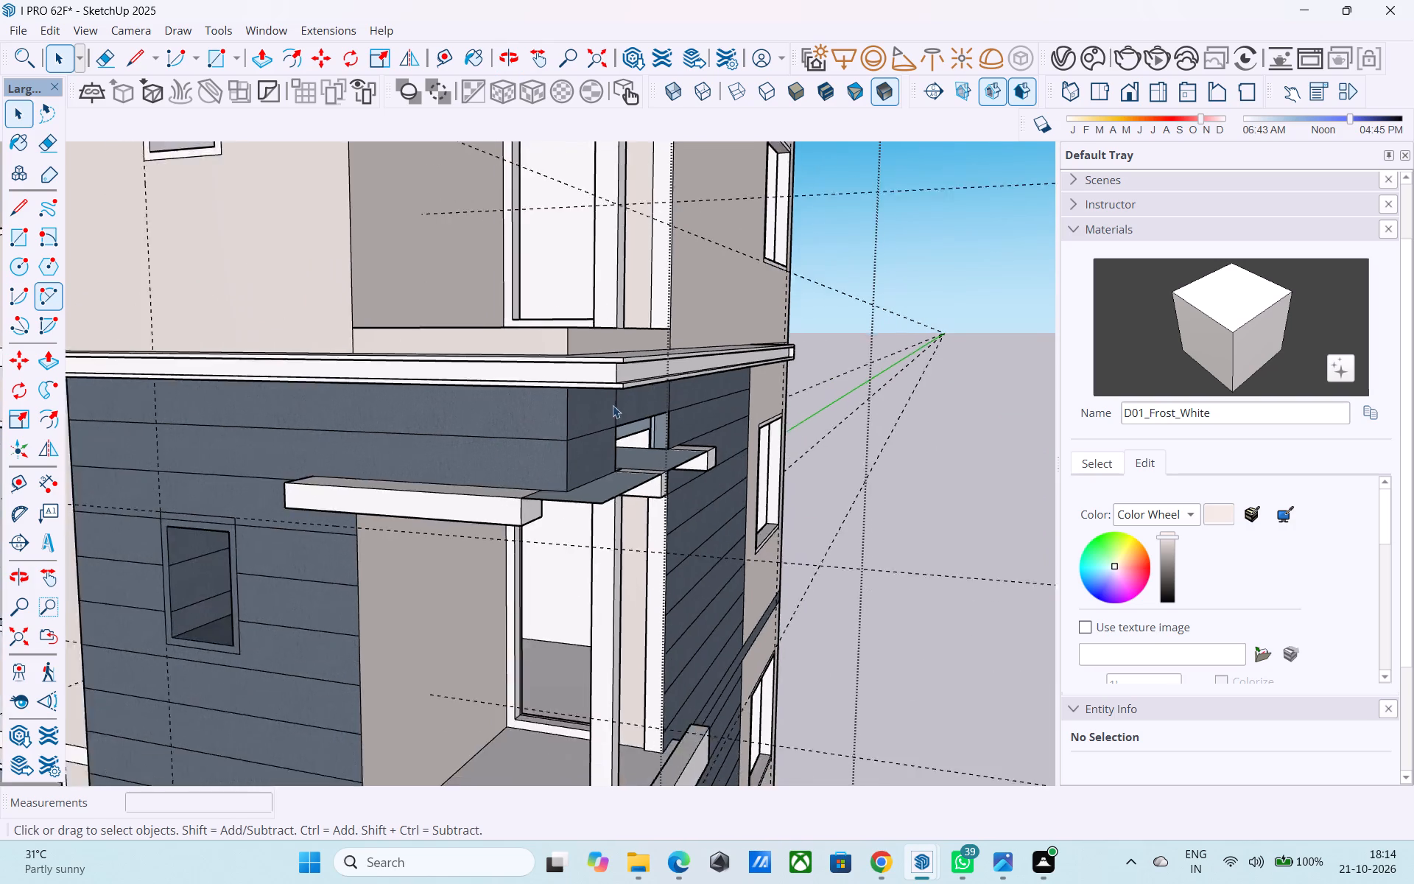
middle_click_drag(610, 400, 398, 203)
middle_click_drag(625, 339, 449, 291)
scroll(340, 349, "up", 7)
scroll(603, 340, "down", 3)
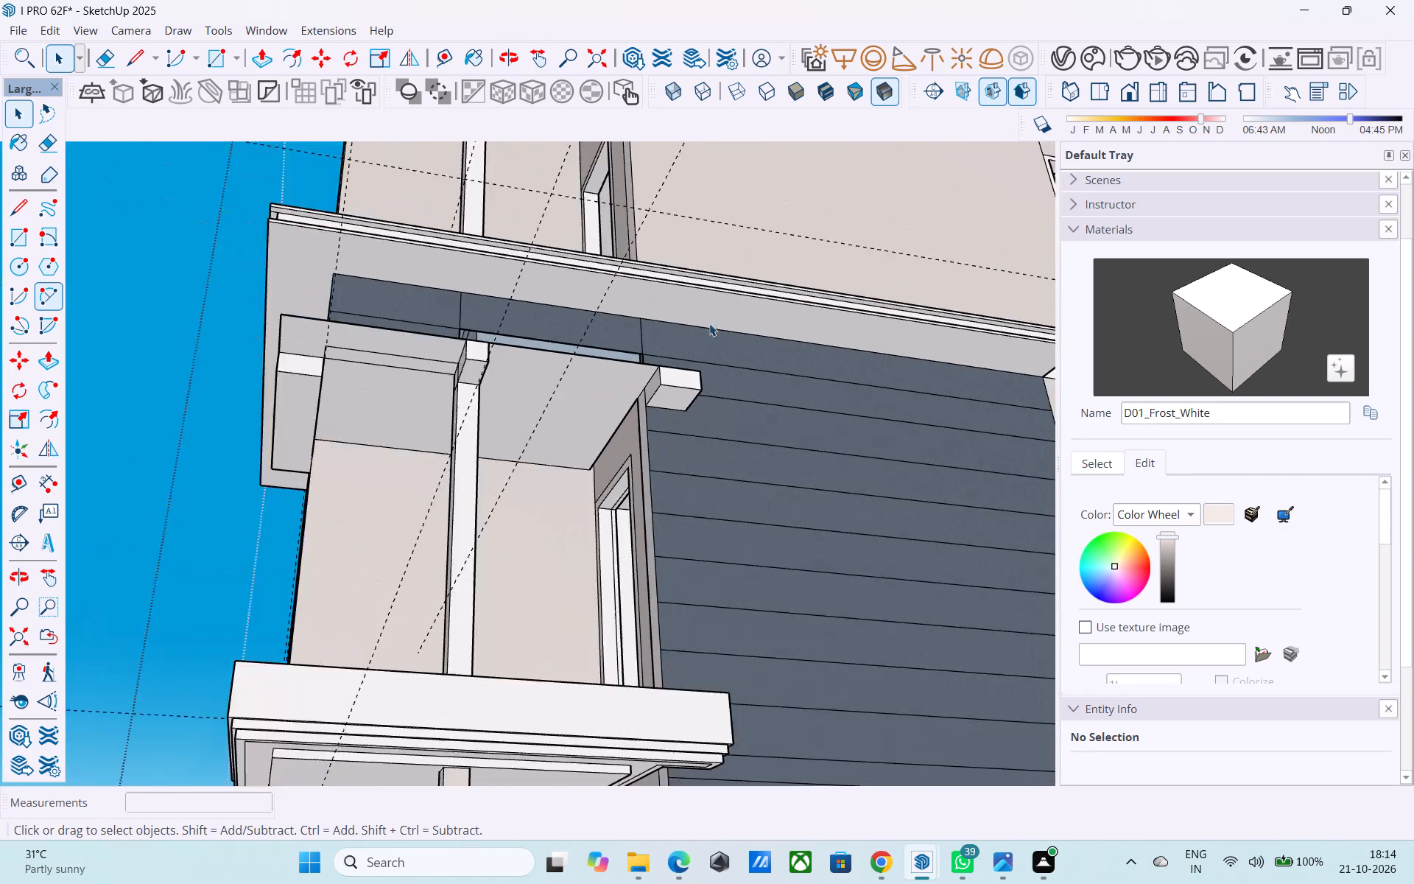
scroll(709, 323, "down", 6)
middle_click_drag(829, 386, 825, 481)
scroll(705, 553, "up", 3)
middle_click_drag(619, 564, 616, 587)
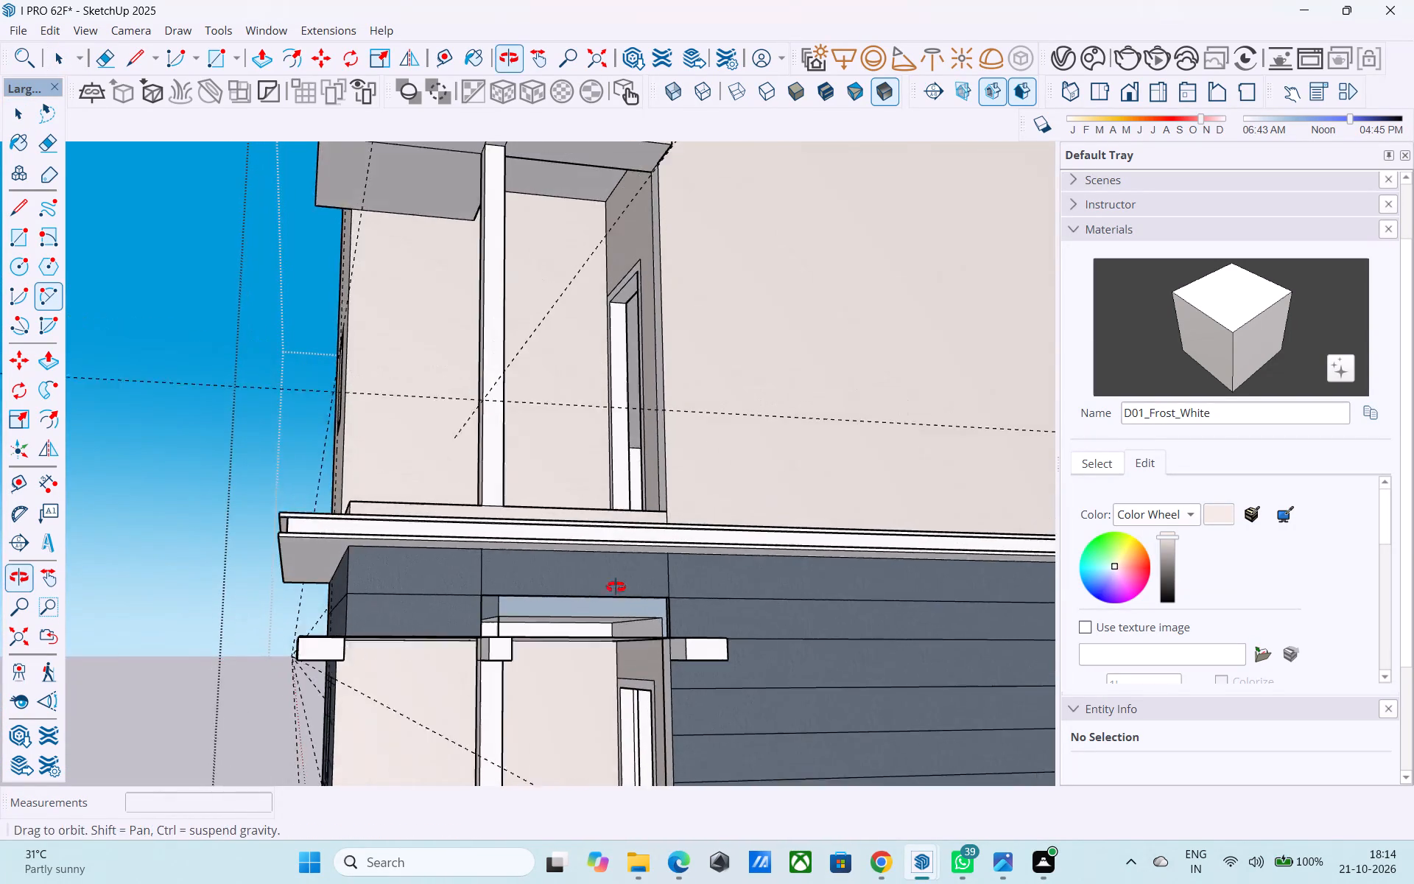
middle_click_drag(616, 587, 614, 587)
key("r")
scroll(467, 558, "up", 5)
left_click(487, 621)
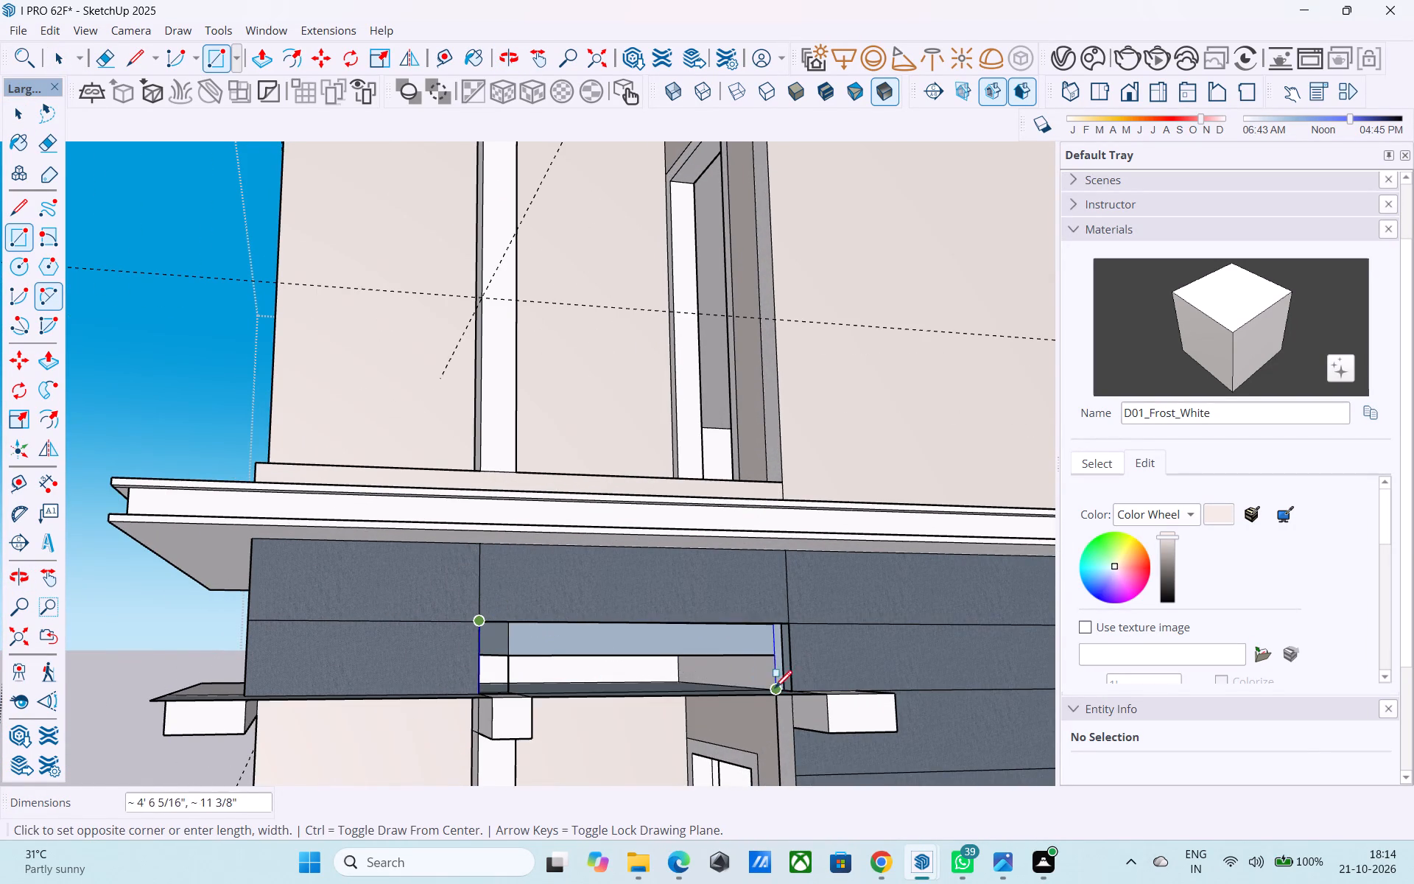
scroll(781, 692, "up", 6)
middle_click_drag(777, 687, 709, 782)
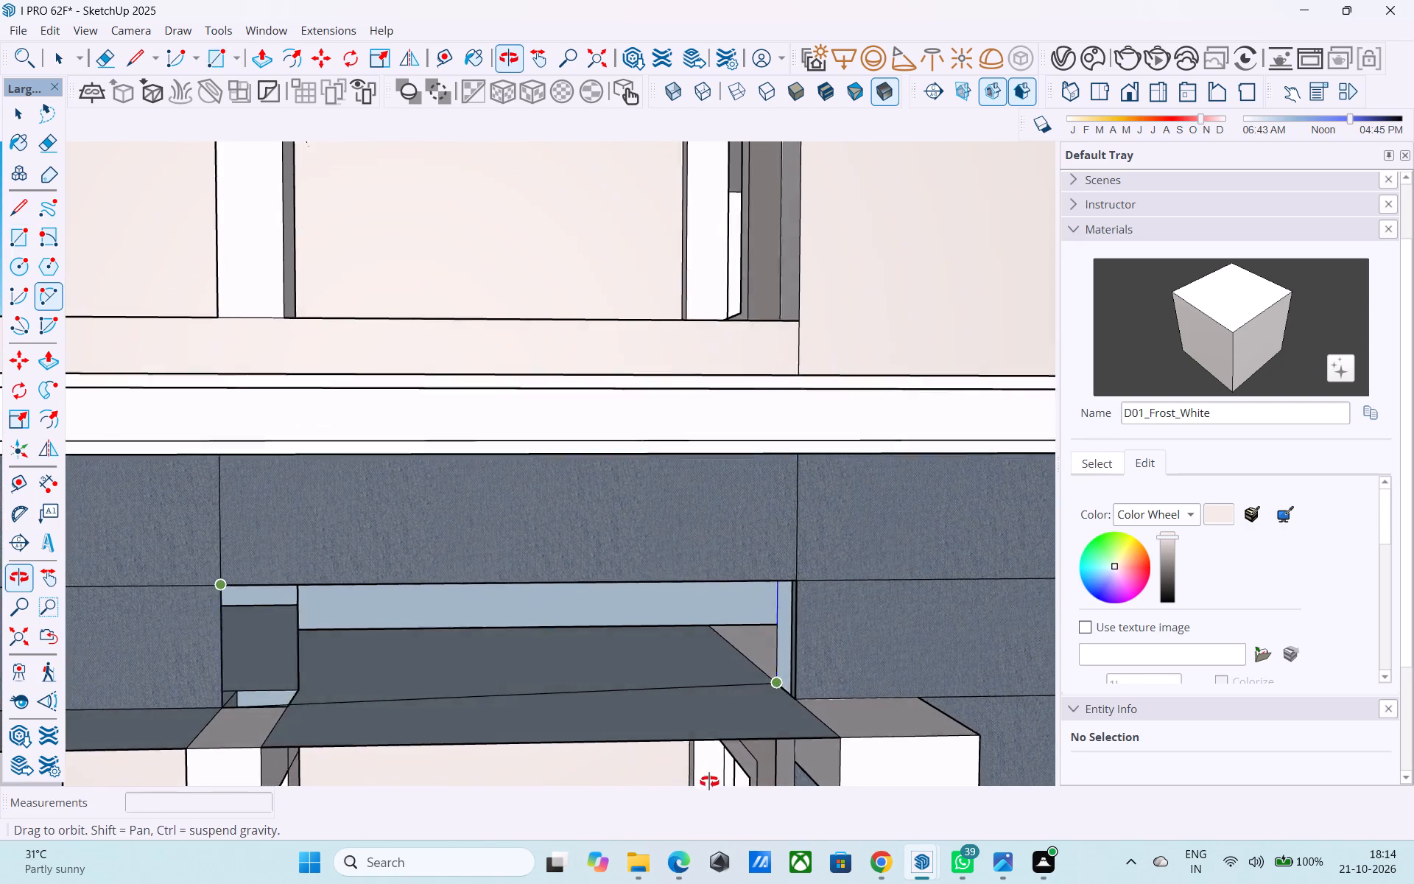
middle_click_drag(709, 782, 710, 781)
scroll(779, 744, "up", 4)
left_click(800, 683)
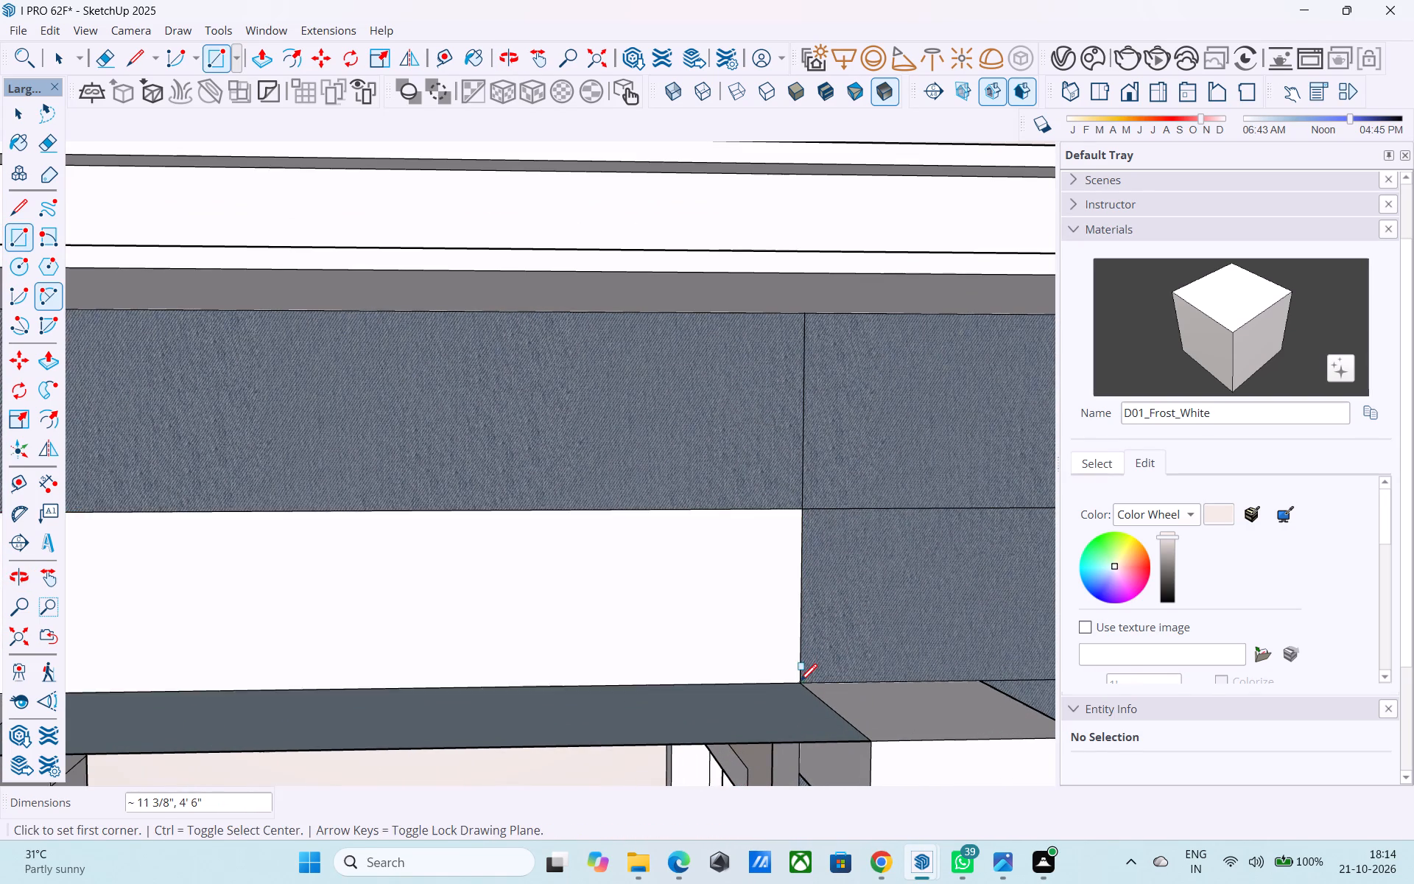
scroll(831, 652, "down", 10)
middle_click_drag(840, 634, 1023, 621)
key("space")
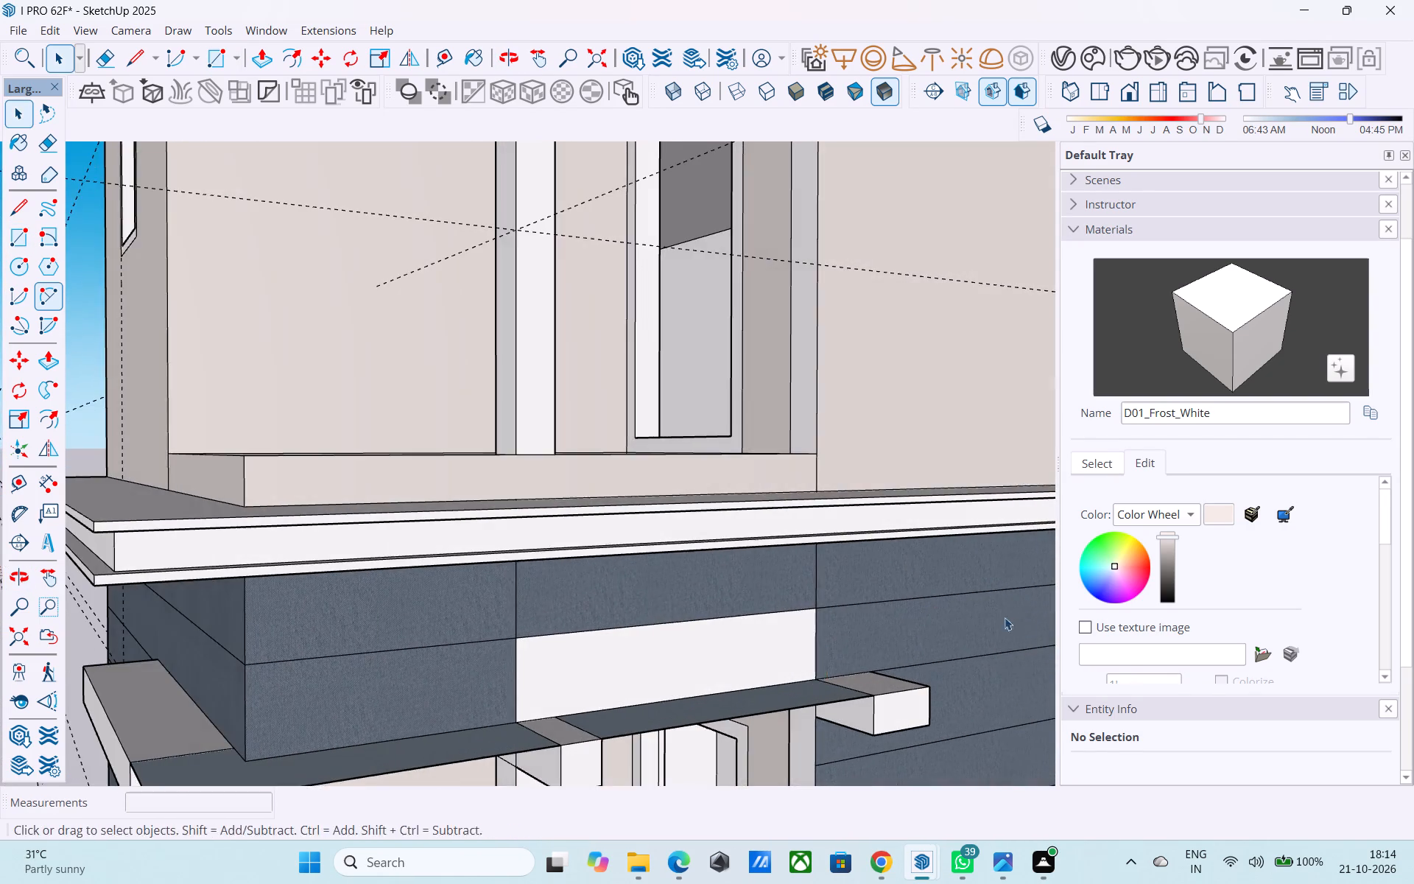
Push/Pull the end face of the top slab's edge beam out to the slab's outer corner.
scroll(761, 630, "down", 1)
middle_click_drag(767, 628, 859, 579)
scroll(838, 488, "down", 4)
scroll(838, 488, "up", 1)
scroll(838, 488, "down", 2)
middle_click_drag(818, 546, 896, 434)
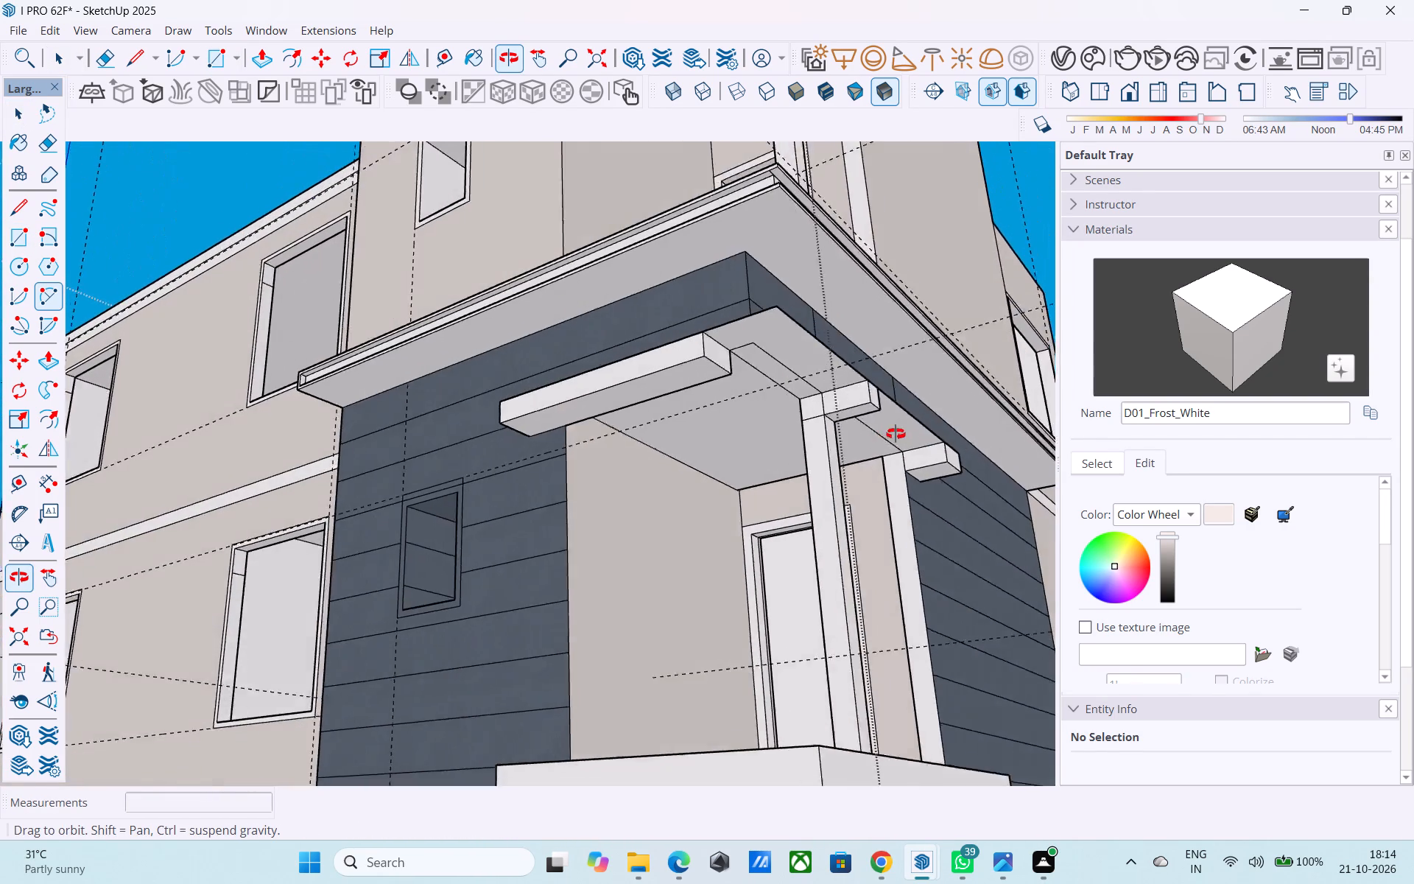
middle_click_drag(896, 434, 899, 432)
scroll(782, 373, "up", 6)
left_click(753, 305)
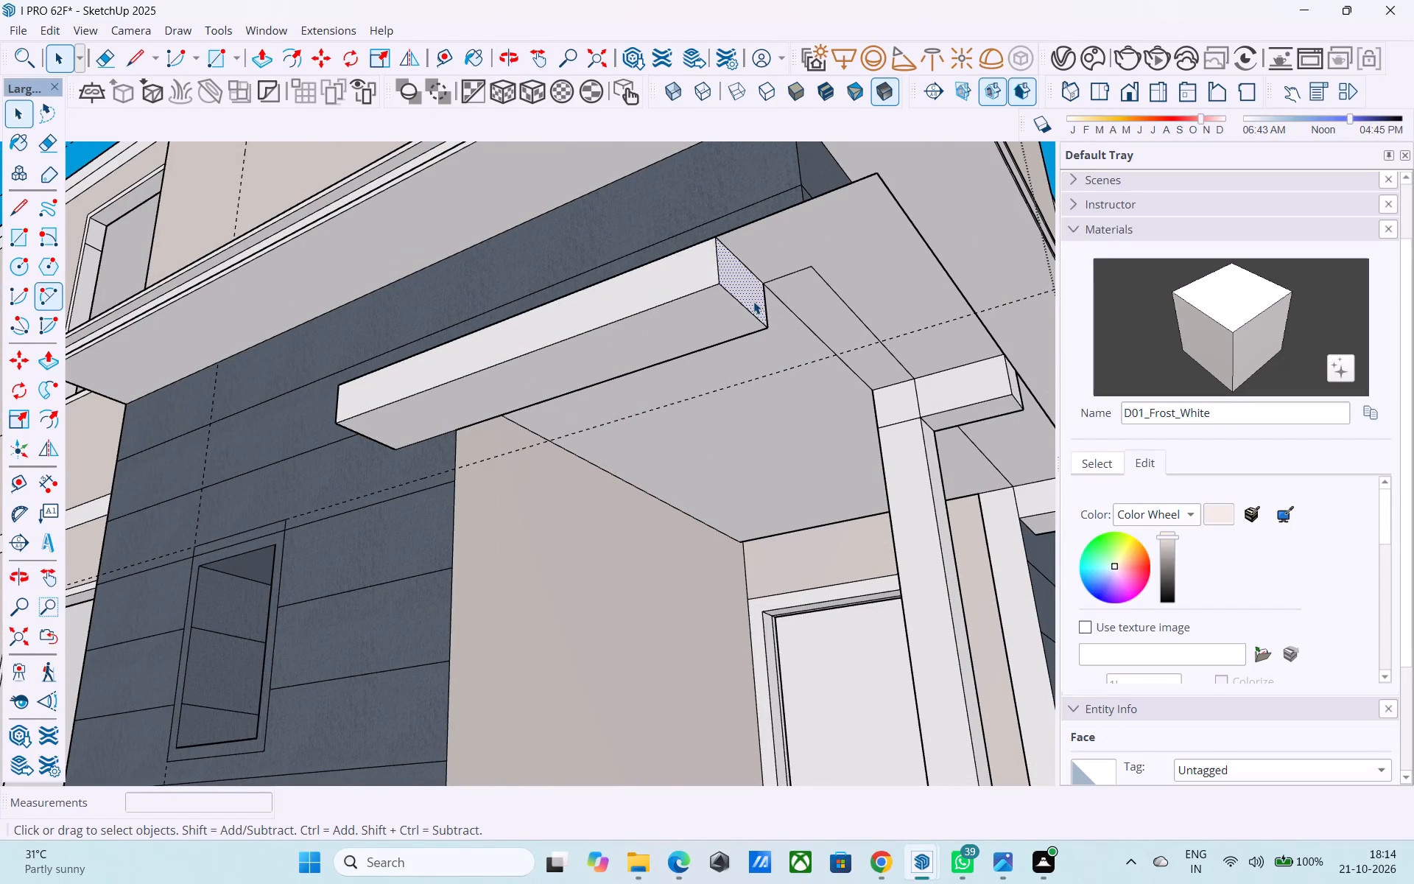
key("p")
left_click(753, 301)
left_click(752, 279)
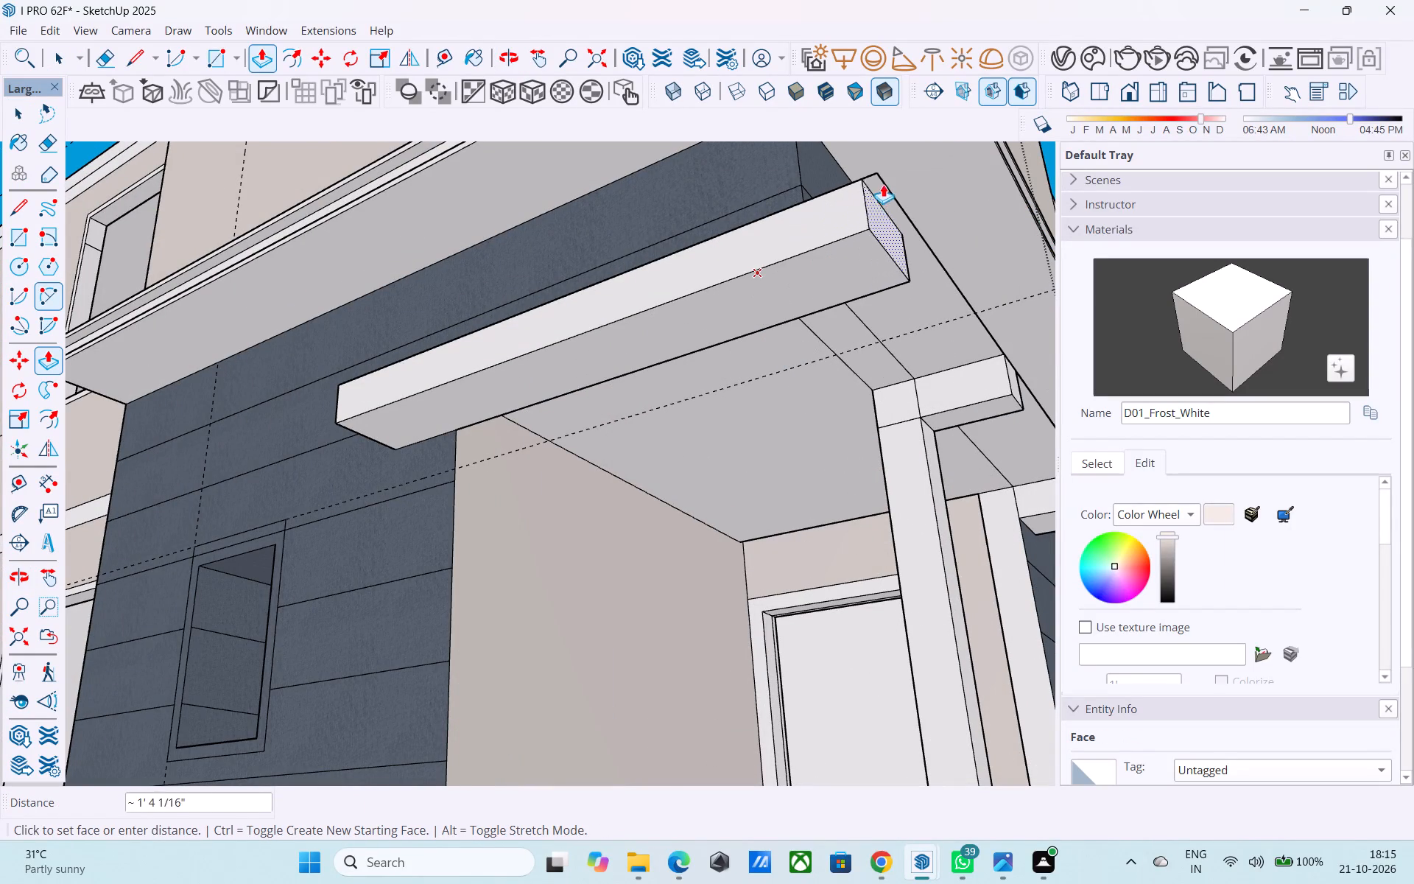
left_click(883, 183)
left_click(878, 202)
left_click(882, 184)
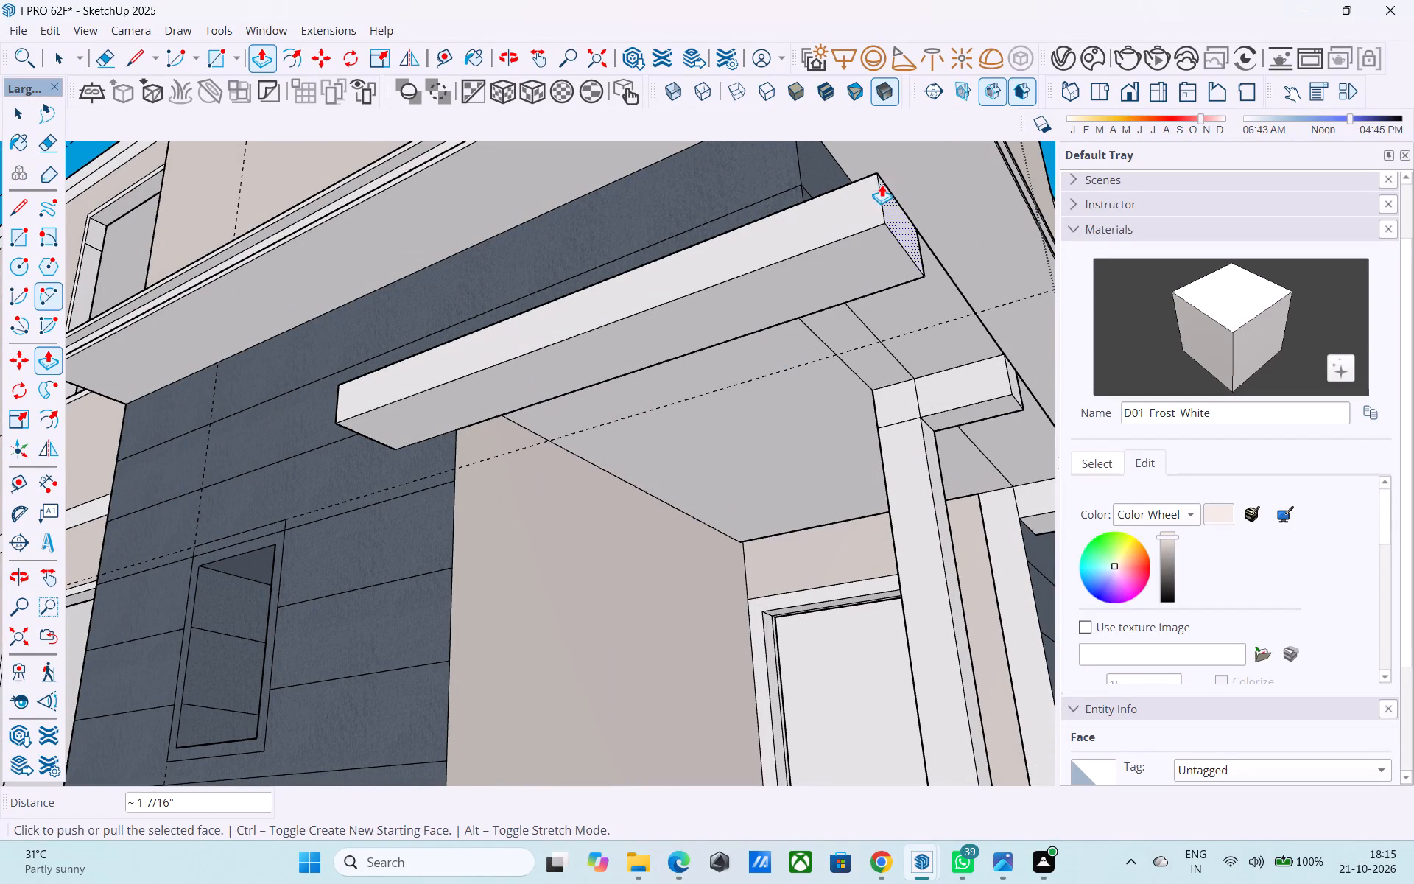
Erase the dividing edge on the inner side of the extended edge beam under the top slab.
scroll(878, 187, "up", 3)
middle_click_drag(846, 254, 439, 323)
scroll(433, 323, "up", 1)
scroll(429, 315, "down", 6)
middle_click_drag(536, 318, 492, 323)
scroll(494, 326, "up", 4)
key("space")
scroll(393, 323, "up", 4)
key("e")
left_click_drag(376, 291, 368, 273)
Push/Pull the inner side face of the edge beam across the soffit to the corner post's beam section.
key("space")
left_click(373, 274)
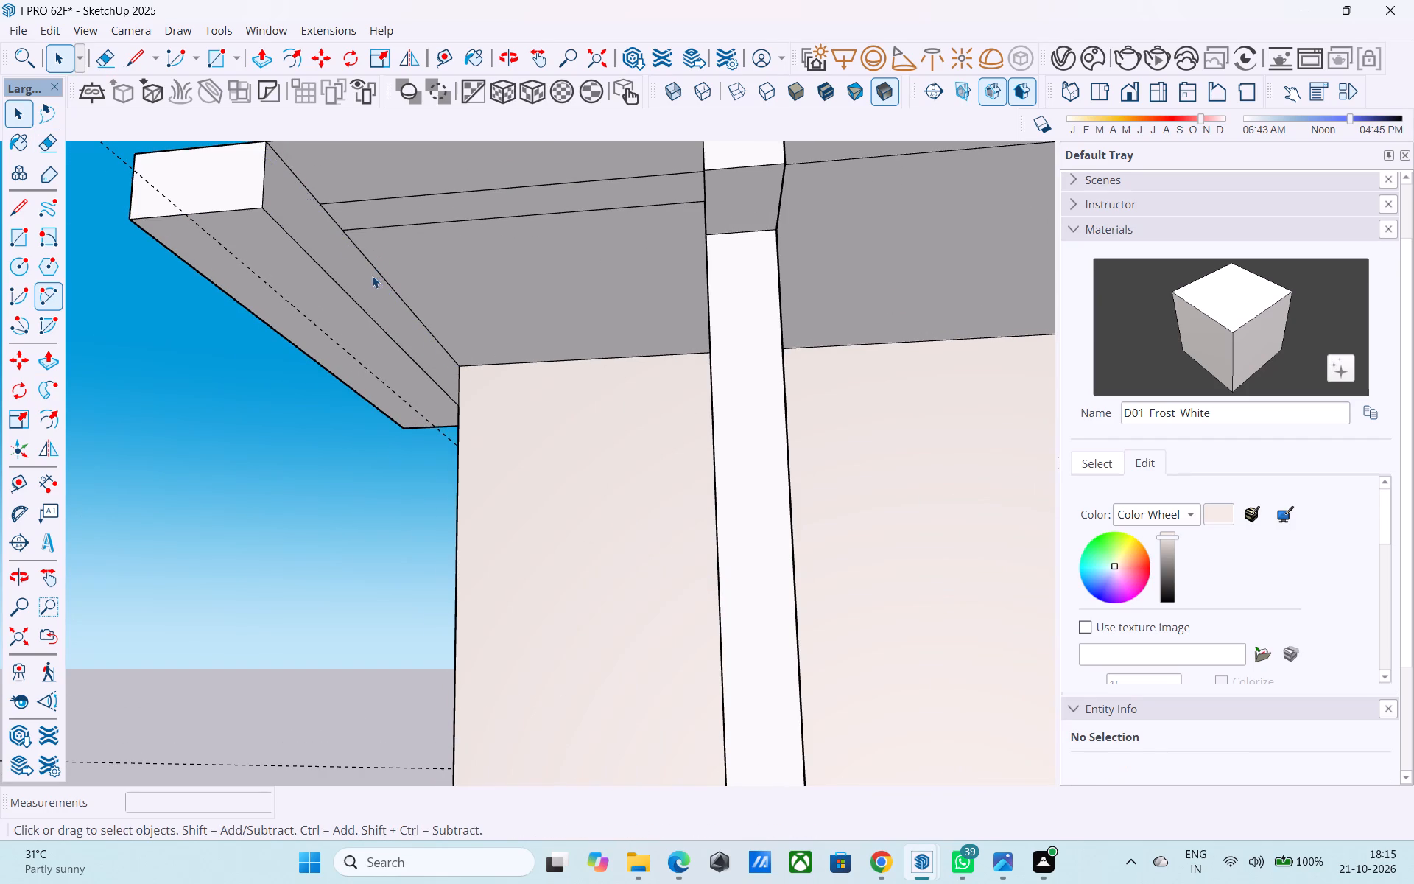
key("p")
left_click(372, 276)
scroll(460, 264, "down", 5)
left_click(745, 266)
Draw a 6" by 4' rectangle closing the open side of the thickened slab behind the corner post.
middle_click_drag(692, 268, 579, 267)
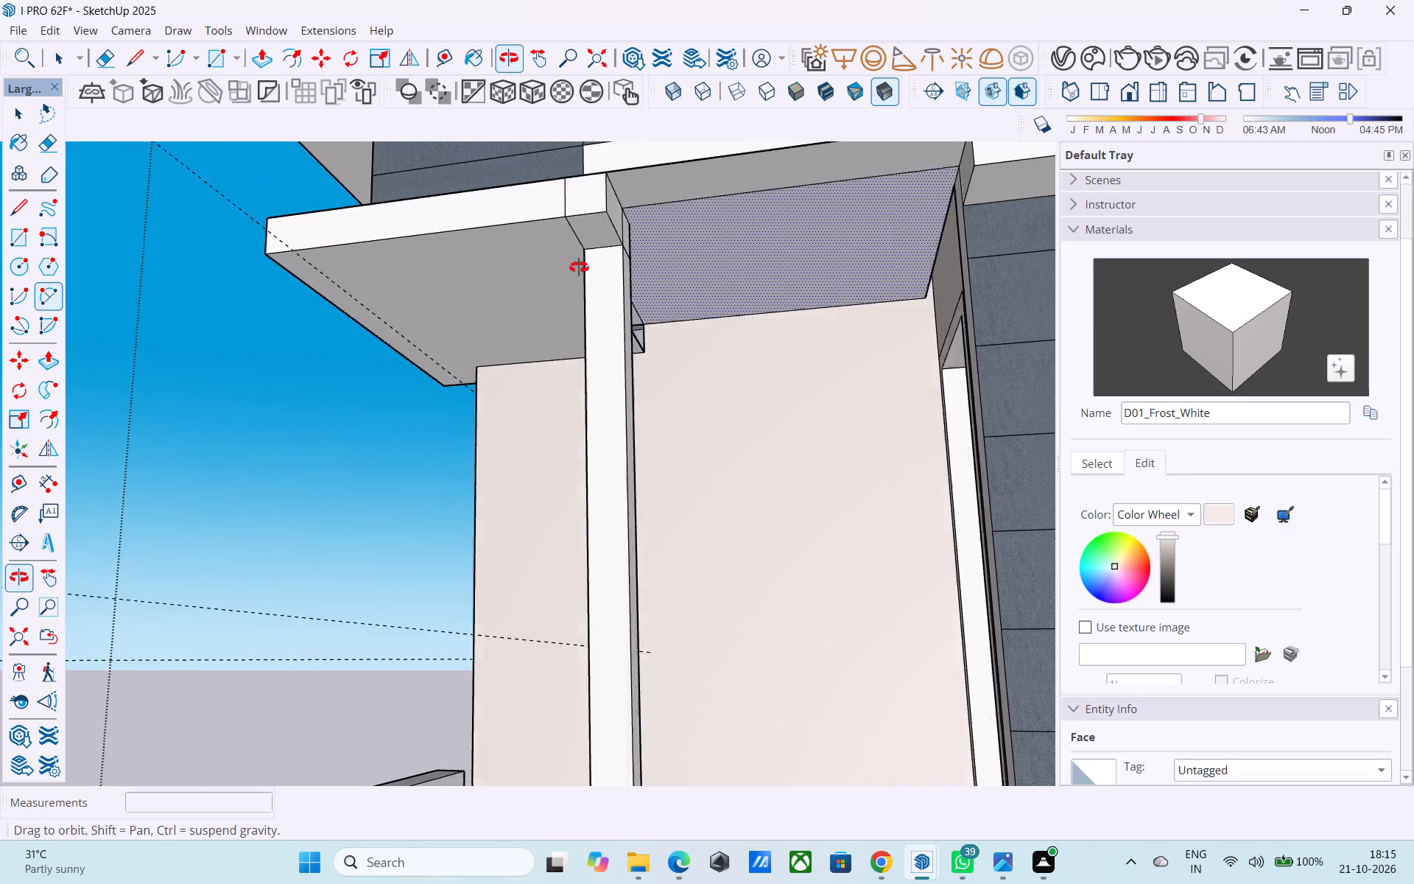
middle_click_drag(579, 267, 554, 280)
middle_click_drag(620, 298, 591, 278)
scroll(639, 298, "up", 10)
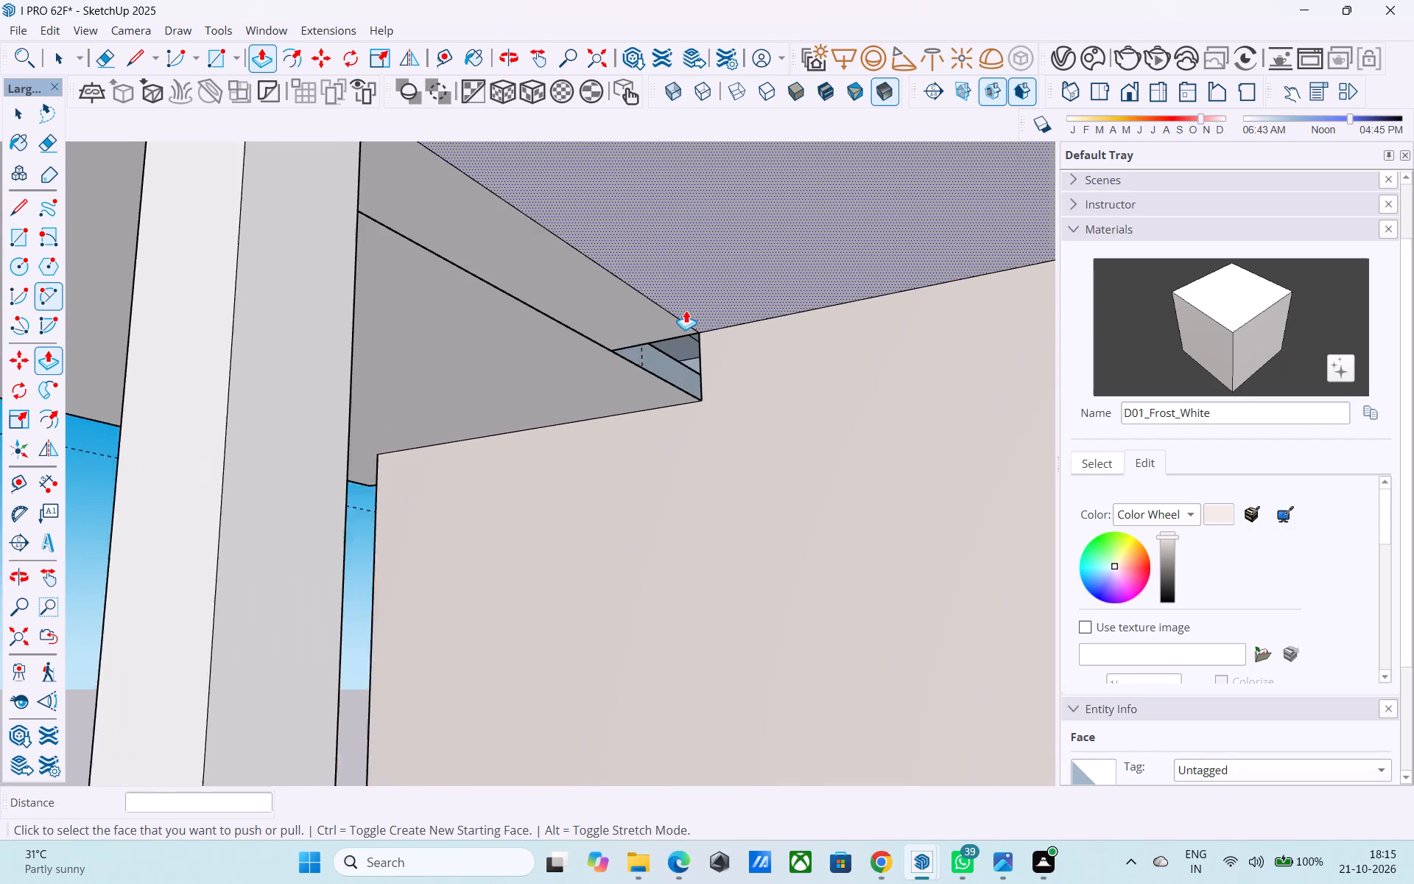
scroll(686, 310, "up", 1)
key("r")
left_click(702, 340)
scroll(707, 329, "down", 11)
middle_click_drag(722, 367, 754, 396)
scroll(692, 401, "up", 5)
middle_click_drag(645, 385, 424, 343)
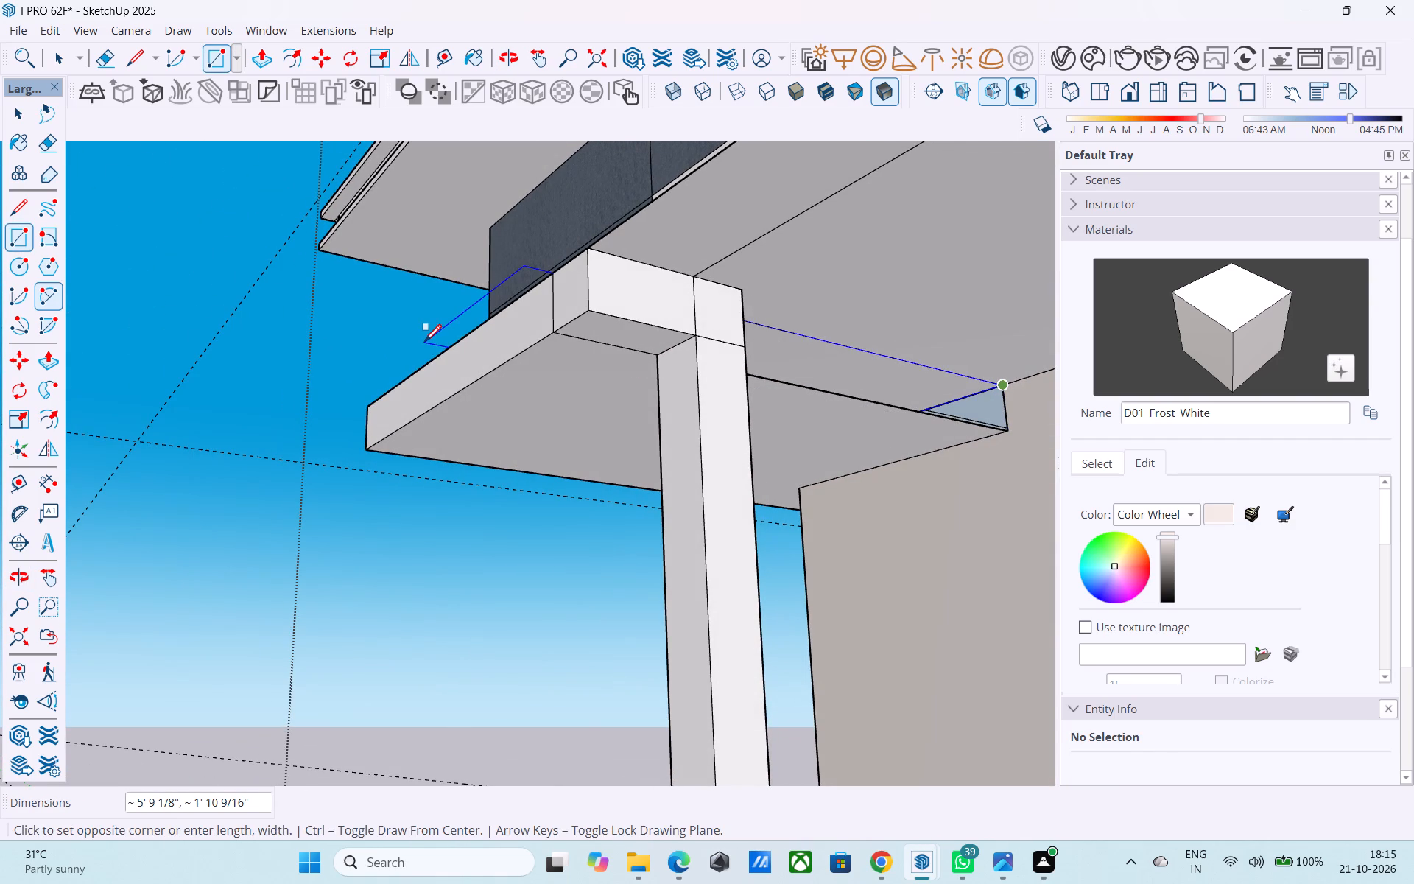
scroll(437, 326, "down", 3)
middle_click_drag(541, 353, 431, 363)
scroll(451, 378, "down", 1)
scroll(521, 400, "up", 10)
middle_click_drag(565, 362, 421, 442)
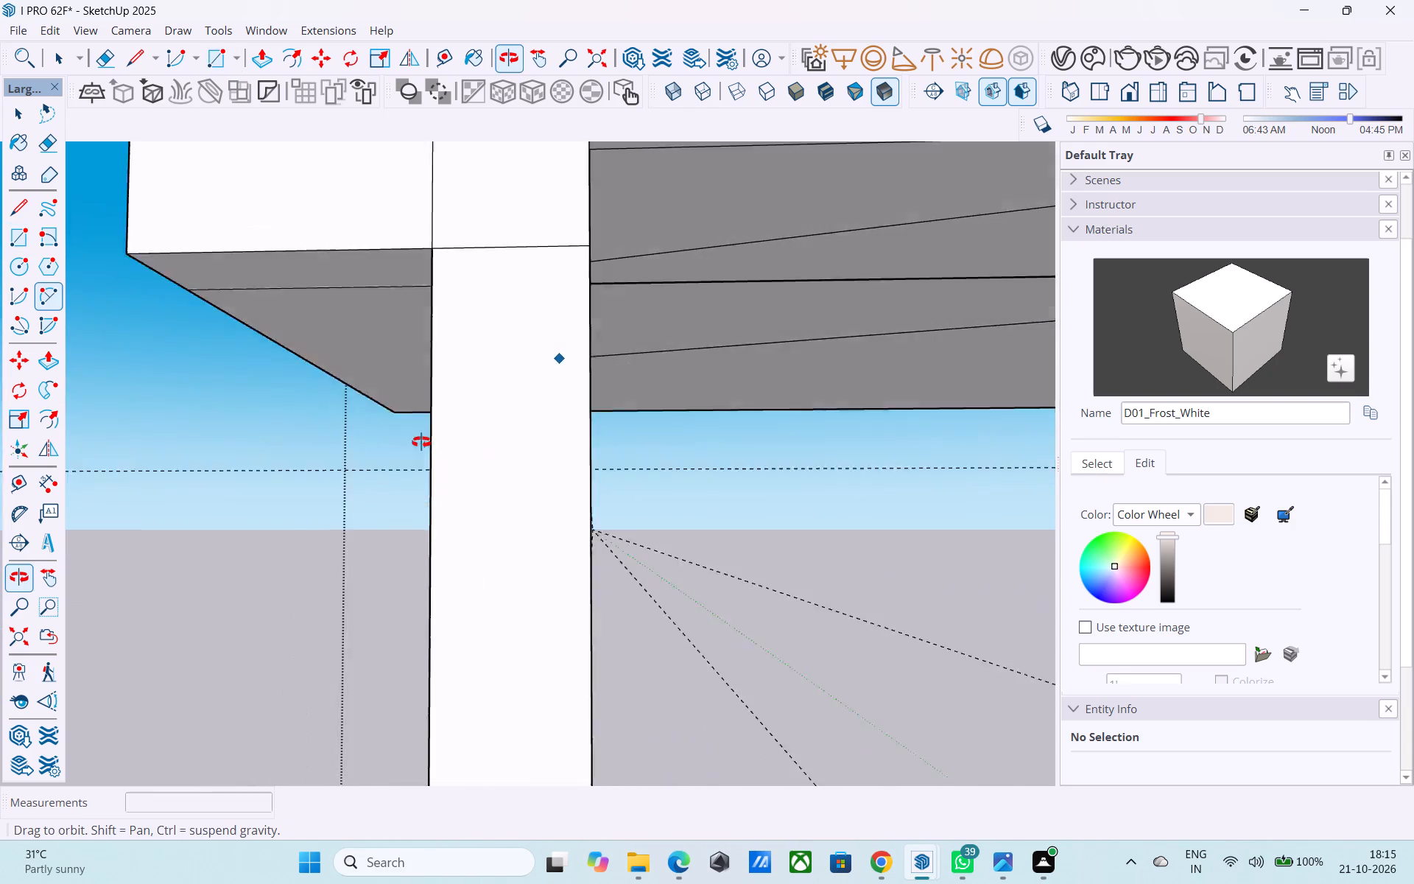
middle_click_drag(421, 442, 390, 462)
left_click(541, 326)
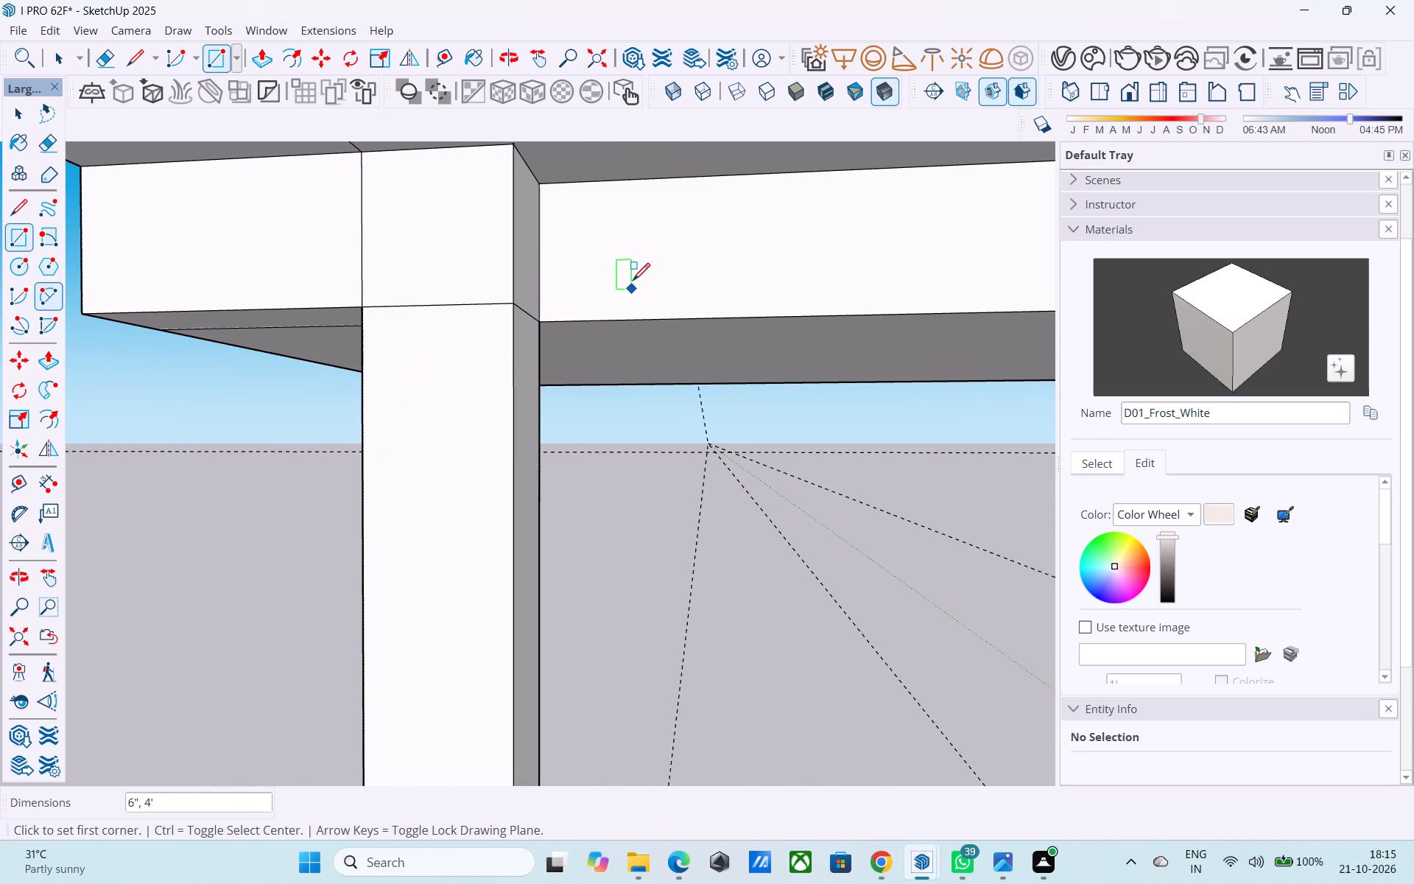
Push/Pull the new 6" high side face 4' 6" across the remaining recess to the far door wall.
key("space")
left_click(633, 279)
key("p")
left_click(633, 279)
middle_click_drag(636, 278, 1022, 298)
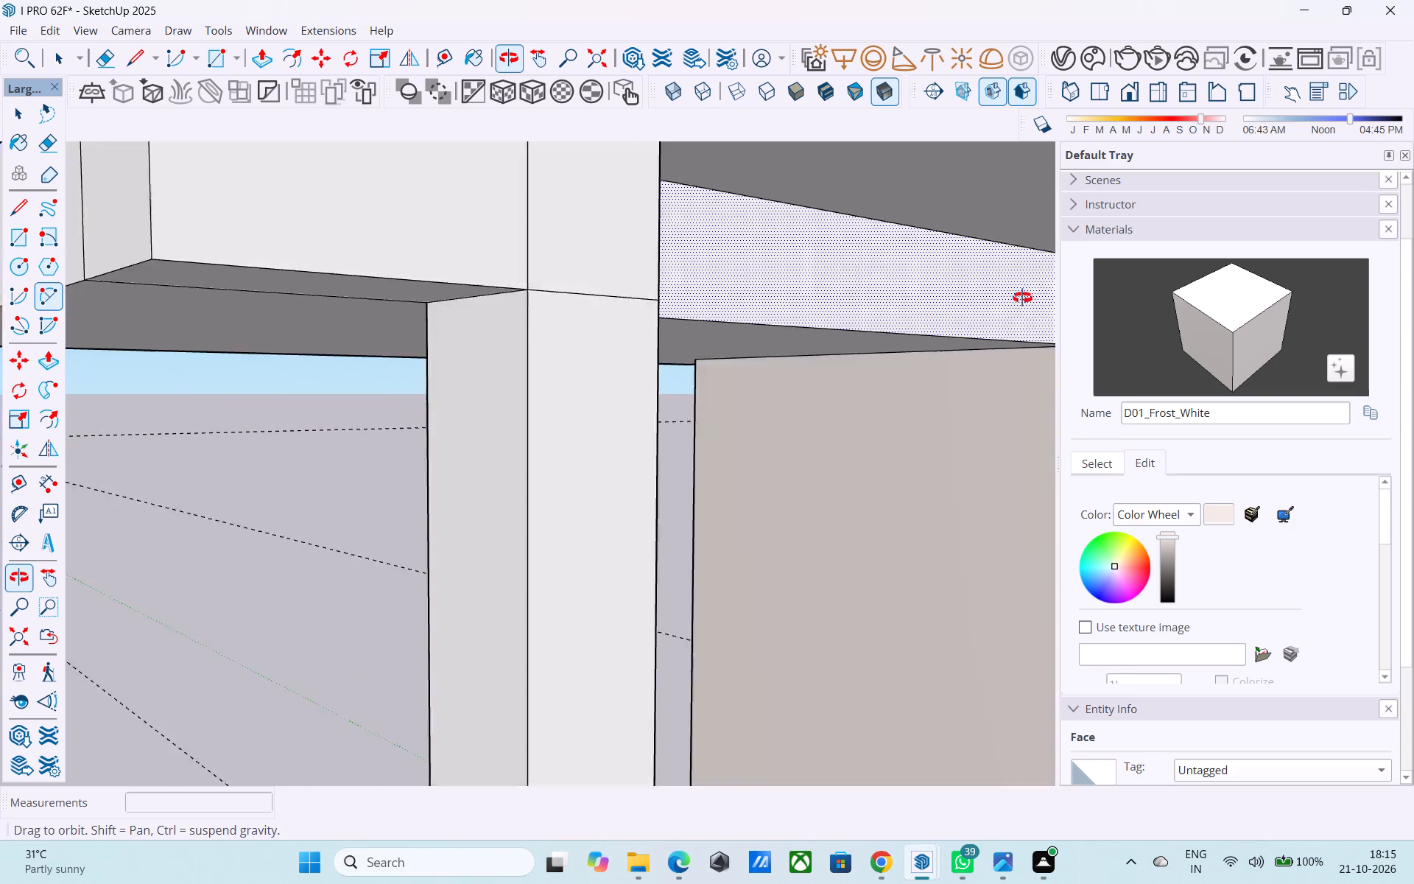
middle_click_drag(1022, 298, 1255, 379)
scroll(924, 323, "down", 14)
middle_click_drag(763, 382, 999, 270)
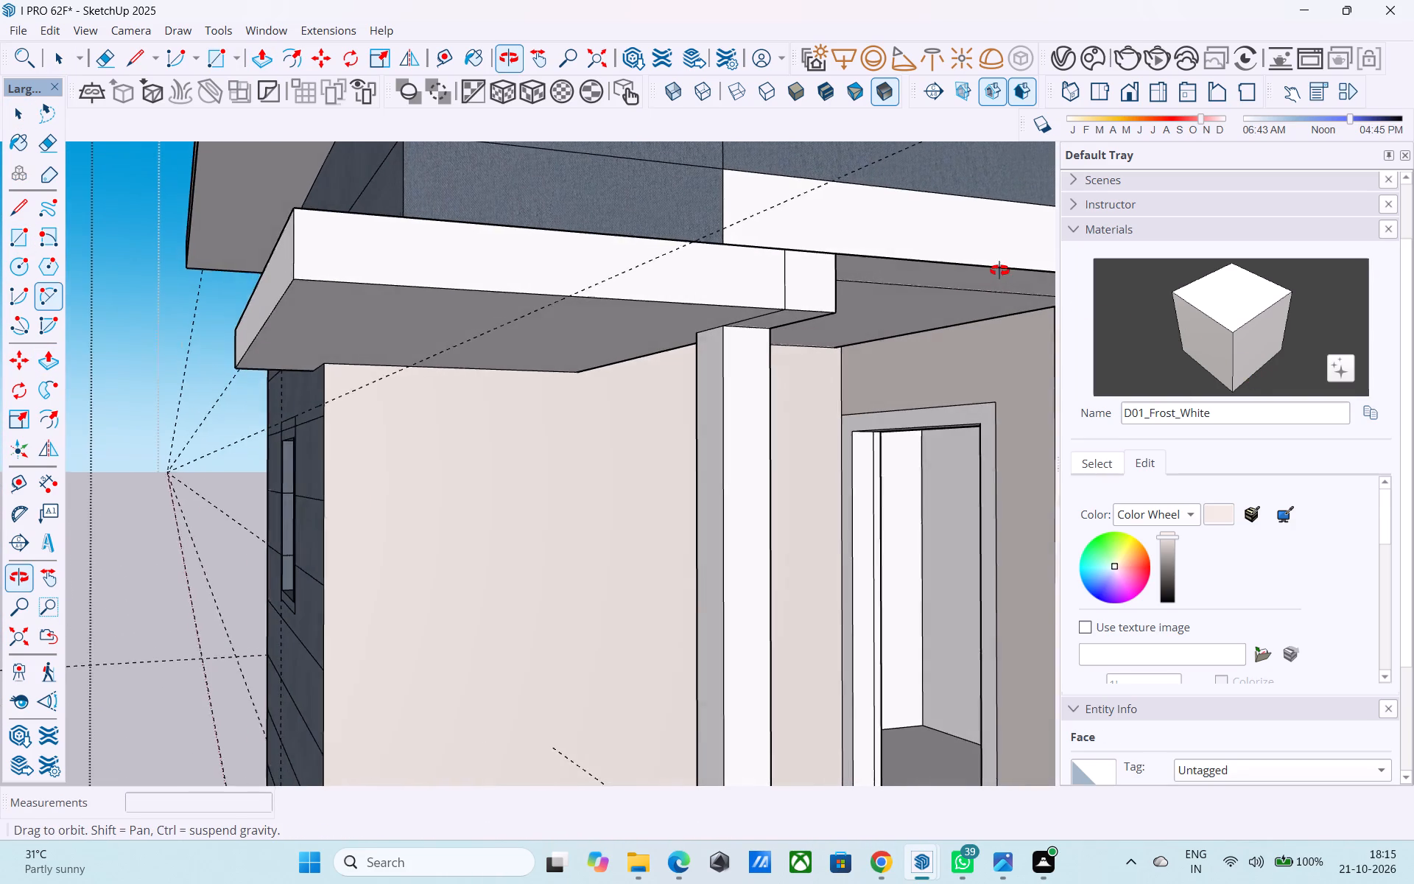
middle_click_drag(999, 270, 946, 192)
left_click(1034, 306)
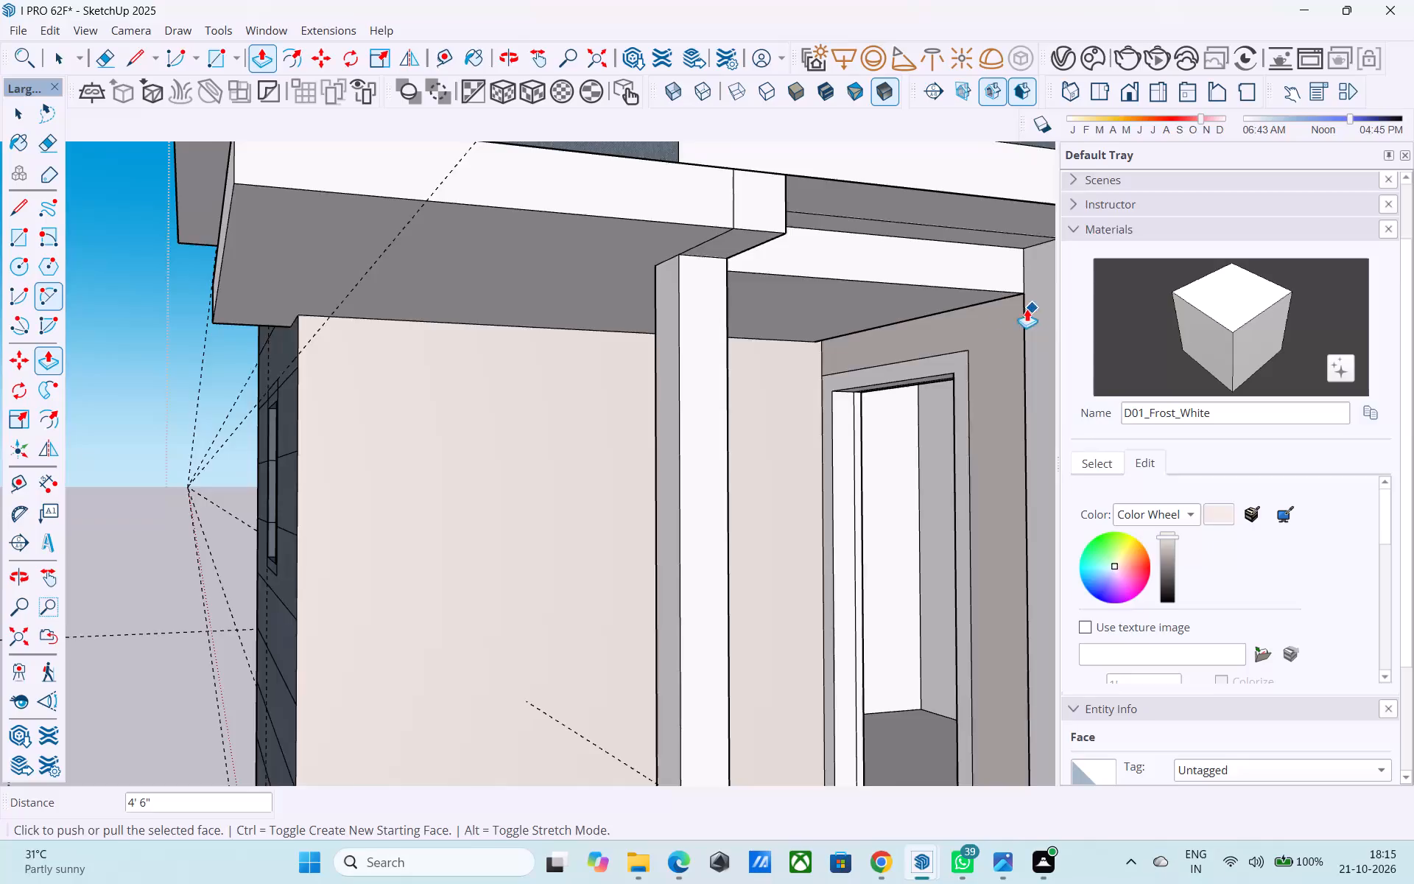
Push/Pull the inset front face of the slab extension 1' outward, flush with the slab's front edge.
scroll(997, 302, "down", 1)
middle_click_drag(994, 302, 1023, 245)
scroll(1023, 245, "down", 5)
middle_click_drag(812, 268, 791, 218)
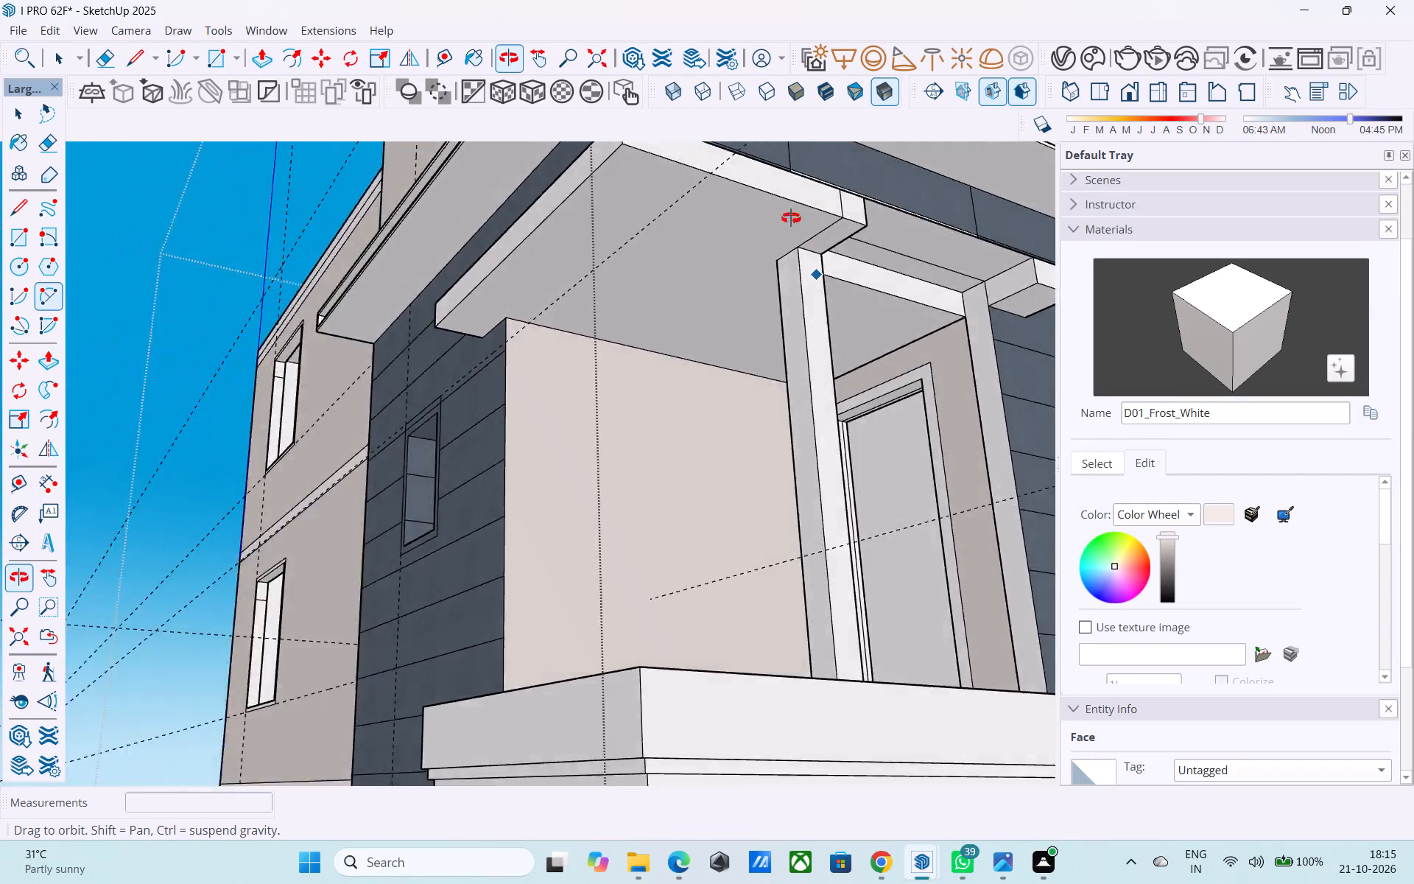
middle_click_drag(791, 218, 752, 229)
middle_click_drag(882, 261, 703, 400)
key("space")
scroll(703, 400, "up", 1)
left_click(833, 205)
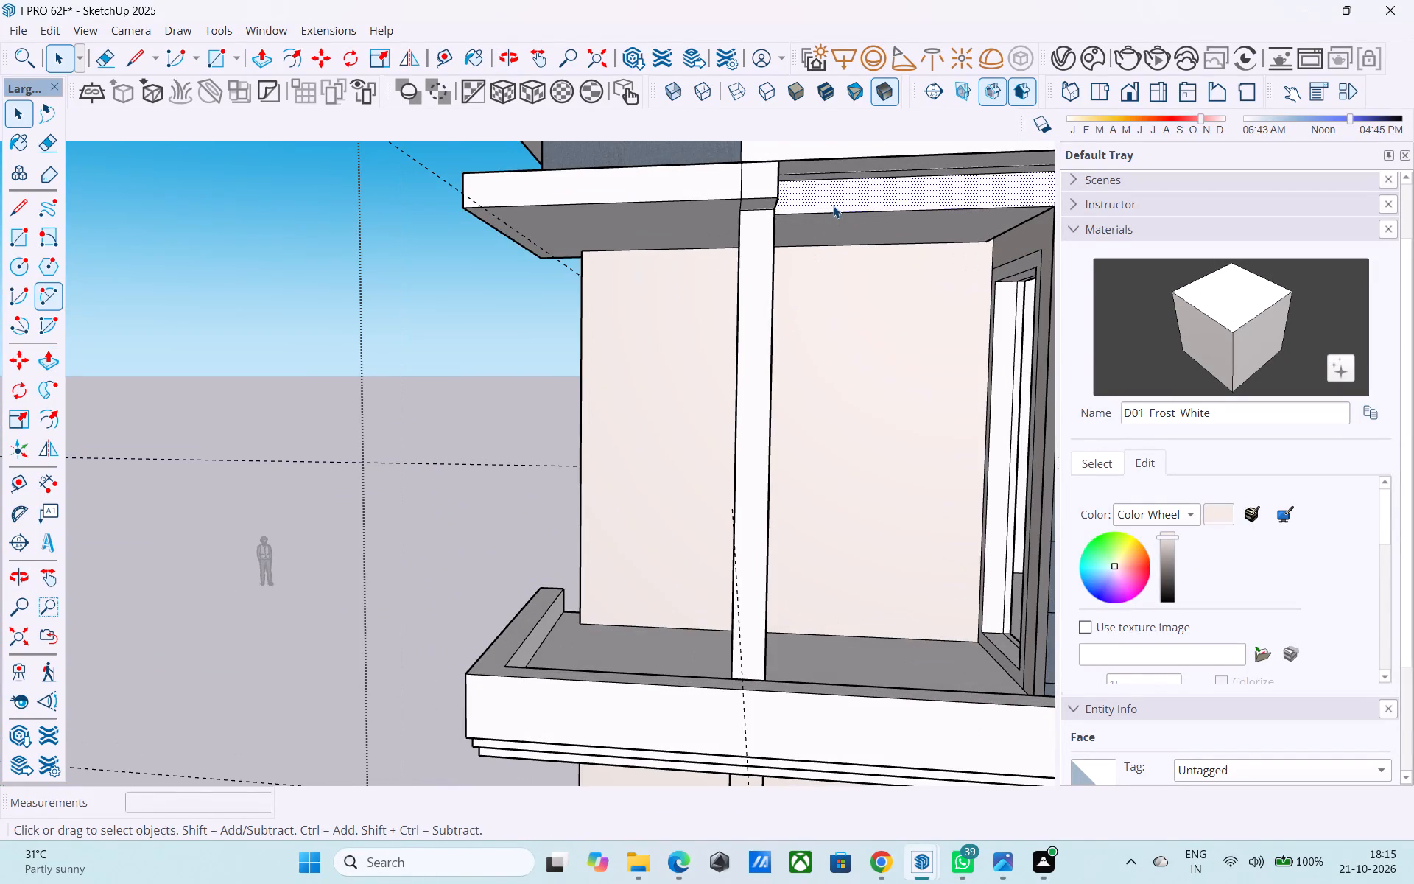
key("p")
left_click(833, 206)
left_click(726, 173)
scroll(702, 208, "down", 3)
middle_click_drag(698, 226, 691, 254)
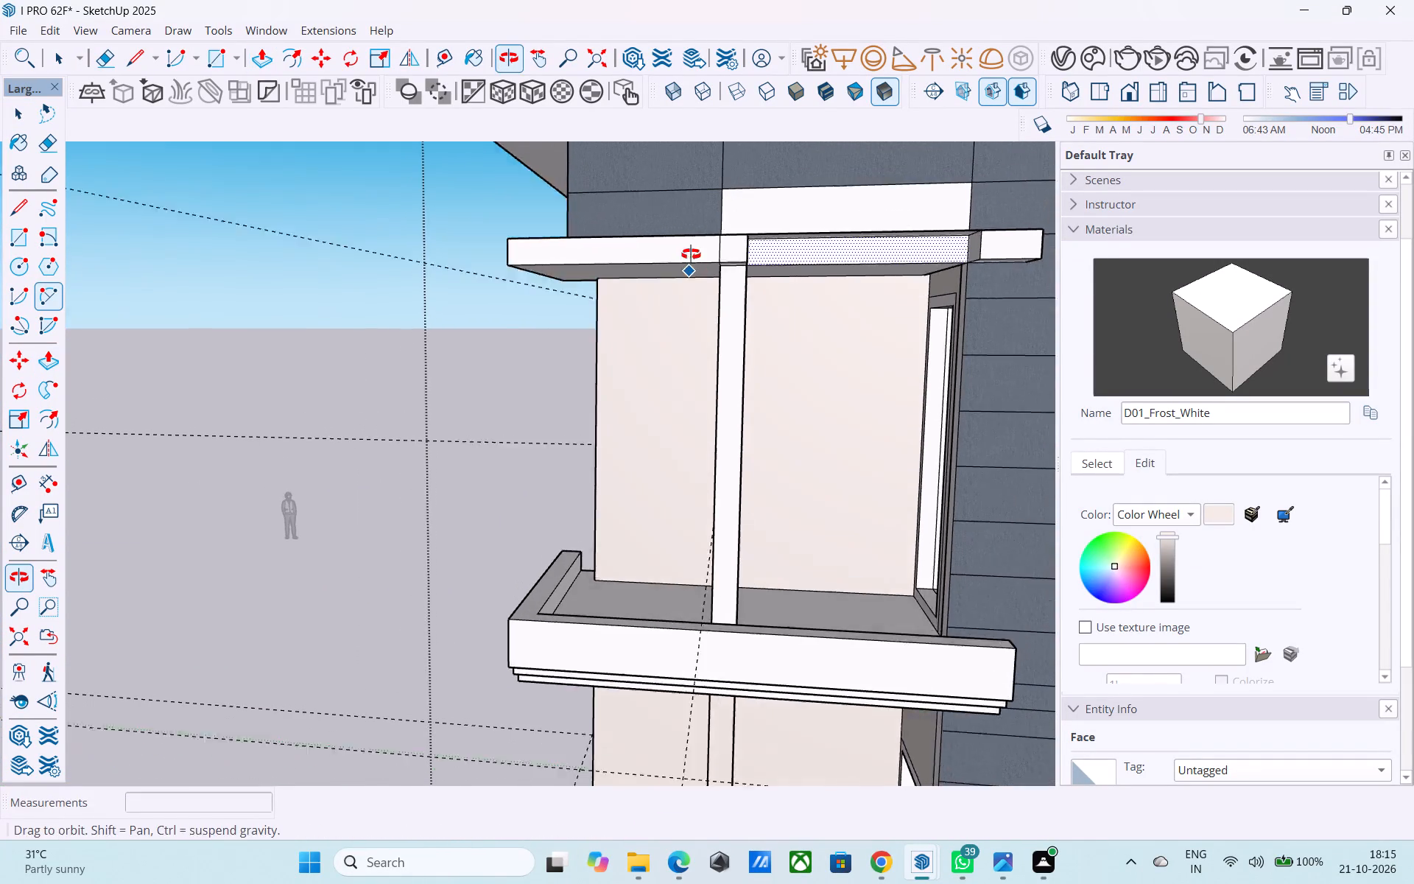
middle_click_drag(691, 254, 690, 258)
left_click(805, 287)
left_click(692, 271)
scroll(764, 259, "up", 6)
middle_click(764, 259)
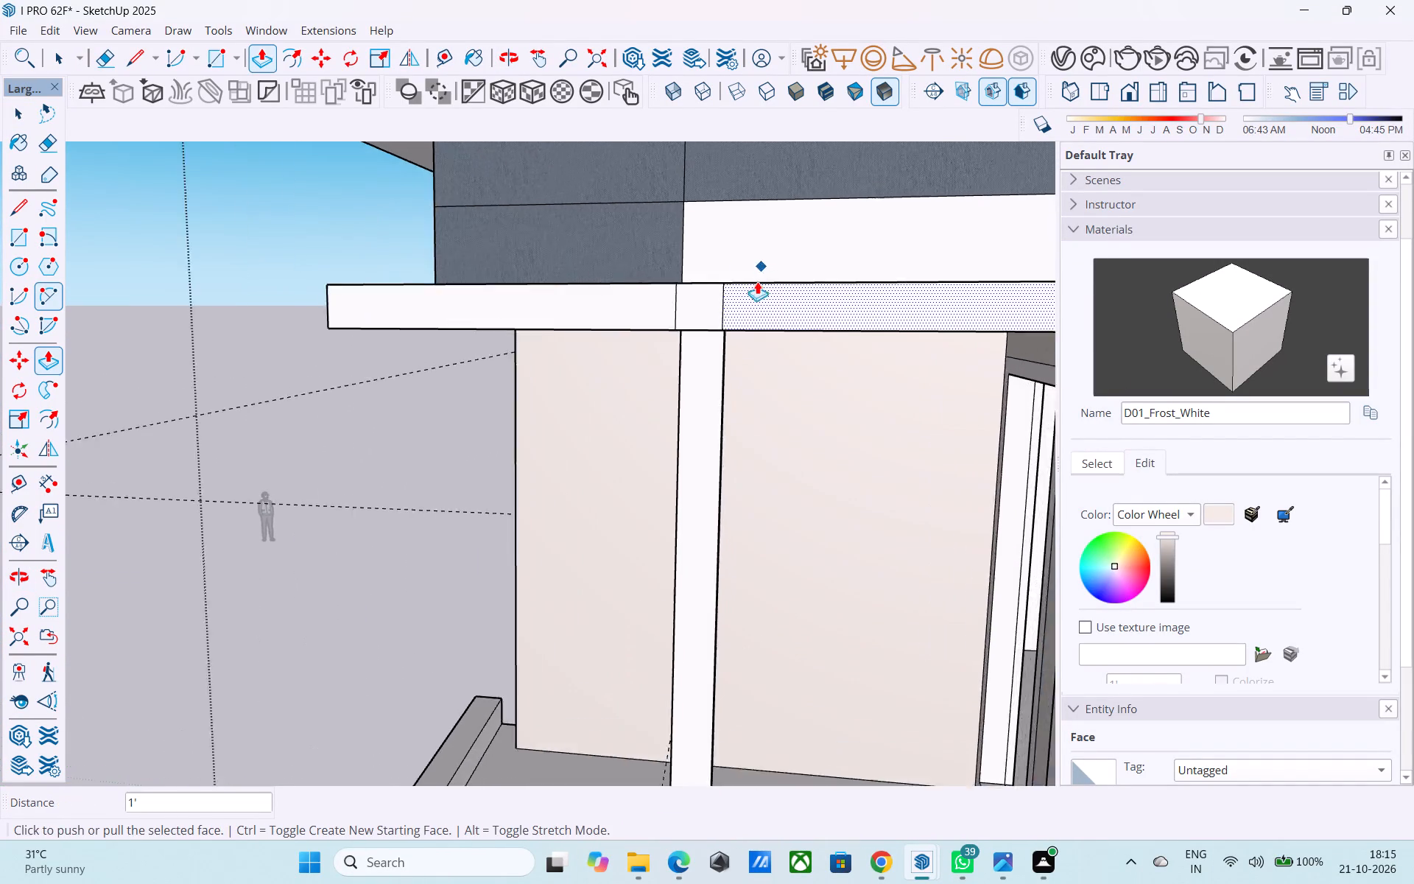
Erase the edges dividing the front and top of the top slab around the corner post section.
scroll(757, 281, "up", 5)
scroll(631, 329, "down", 5)
middle_click_drag(616, 346, 576, 457)
scroll(644, 430, "up", 3)
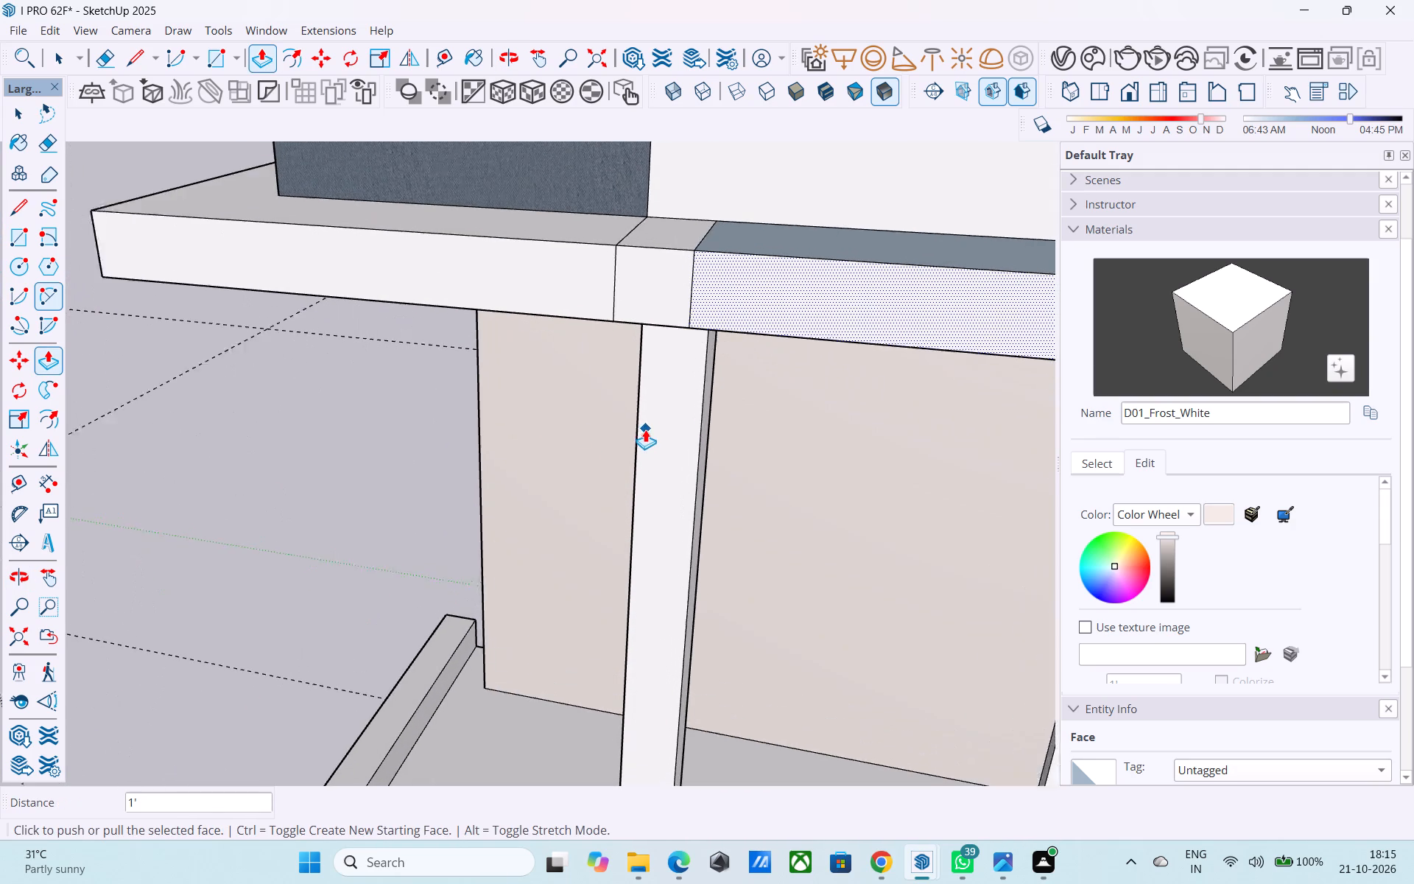
scroll(645, 429, "up", 1)
key("e")
left_click_drag(657, 271, 553, 251)
left_click_drag(719, 288, 661, 276)
left_click_drag(711, 211, 680, 206)
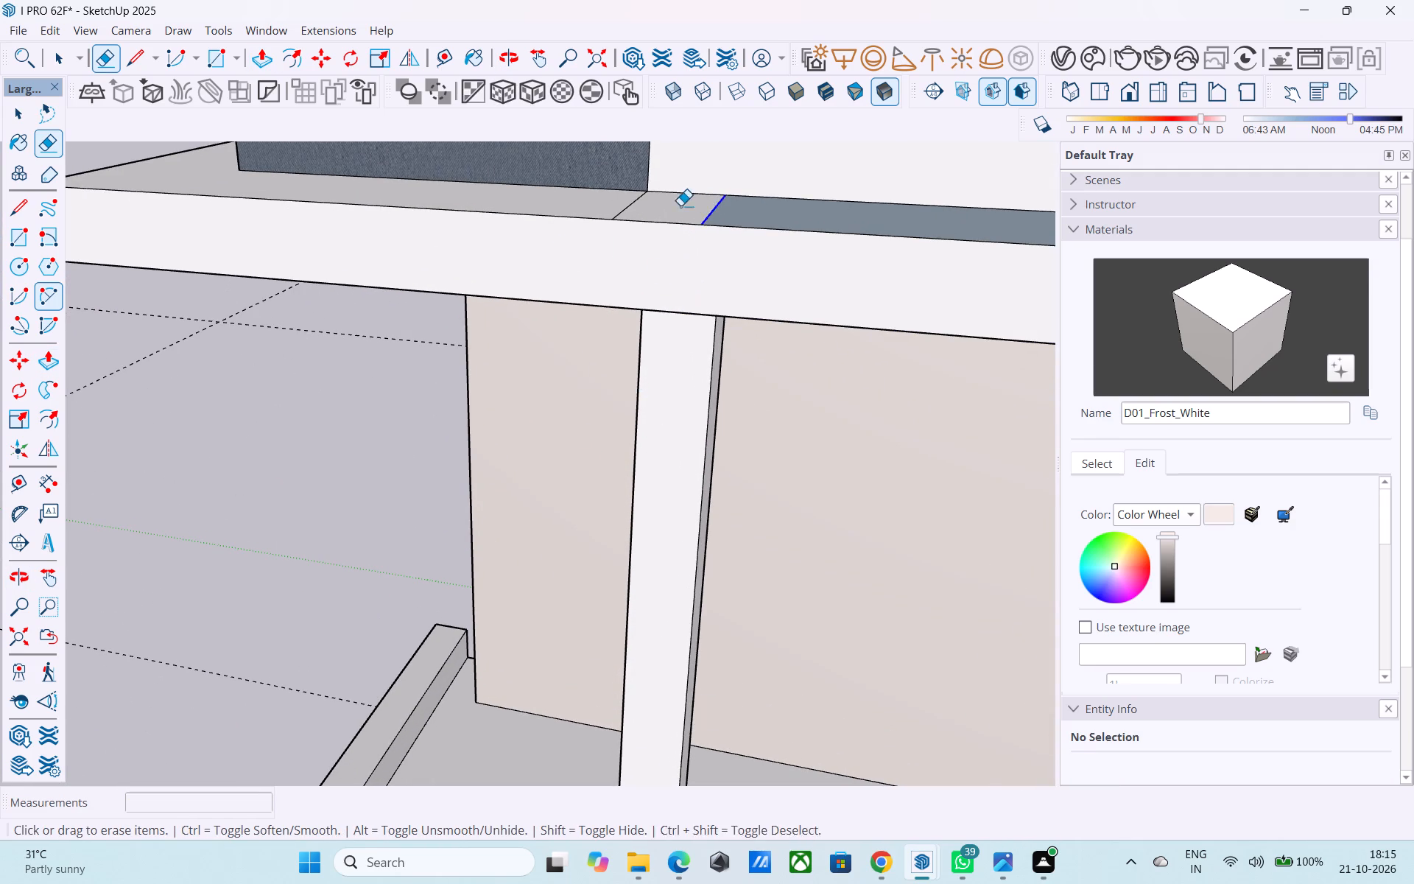
left_click_drag(680, 206, 686, 205)
left_click_drag(627, 197, 592, 200)
left_click_drag(626, 202, 611, 206)
scroll(579, 241, "down", 4)
middle_click_drag(585, 284, 544, 493)
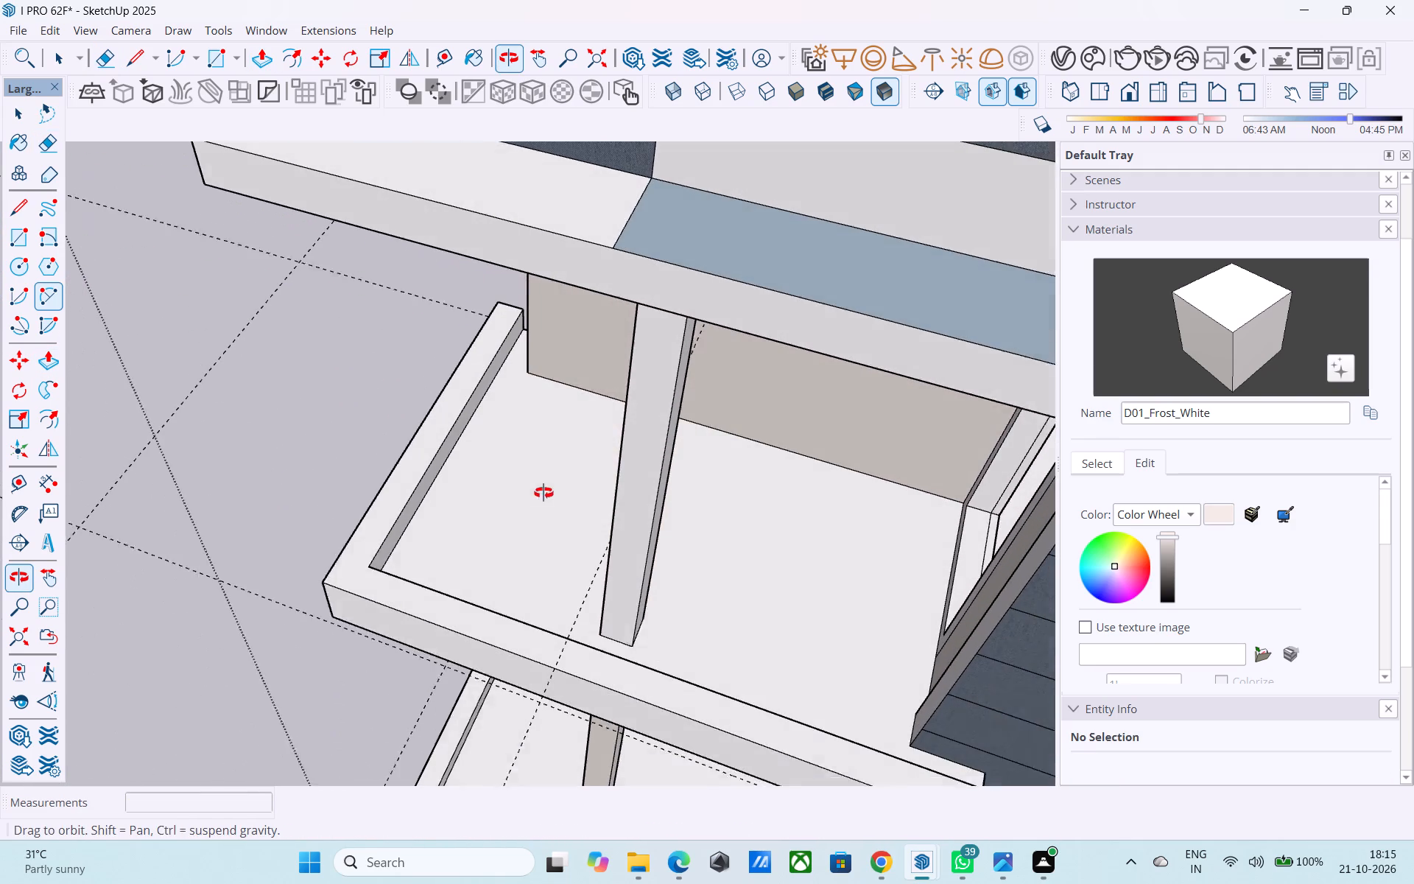
middle_click_drag(544, 493, 538, 500)
left_click_drag(653, 228, 597, 211)
Erase the edges separating the top slab from its projecting end block beside the horizontal cladding.
key("space")
left_click(600, 216)
scroll(582, 219, "down", 11)
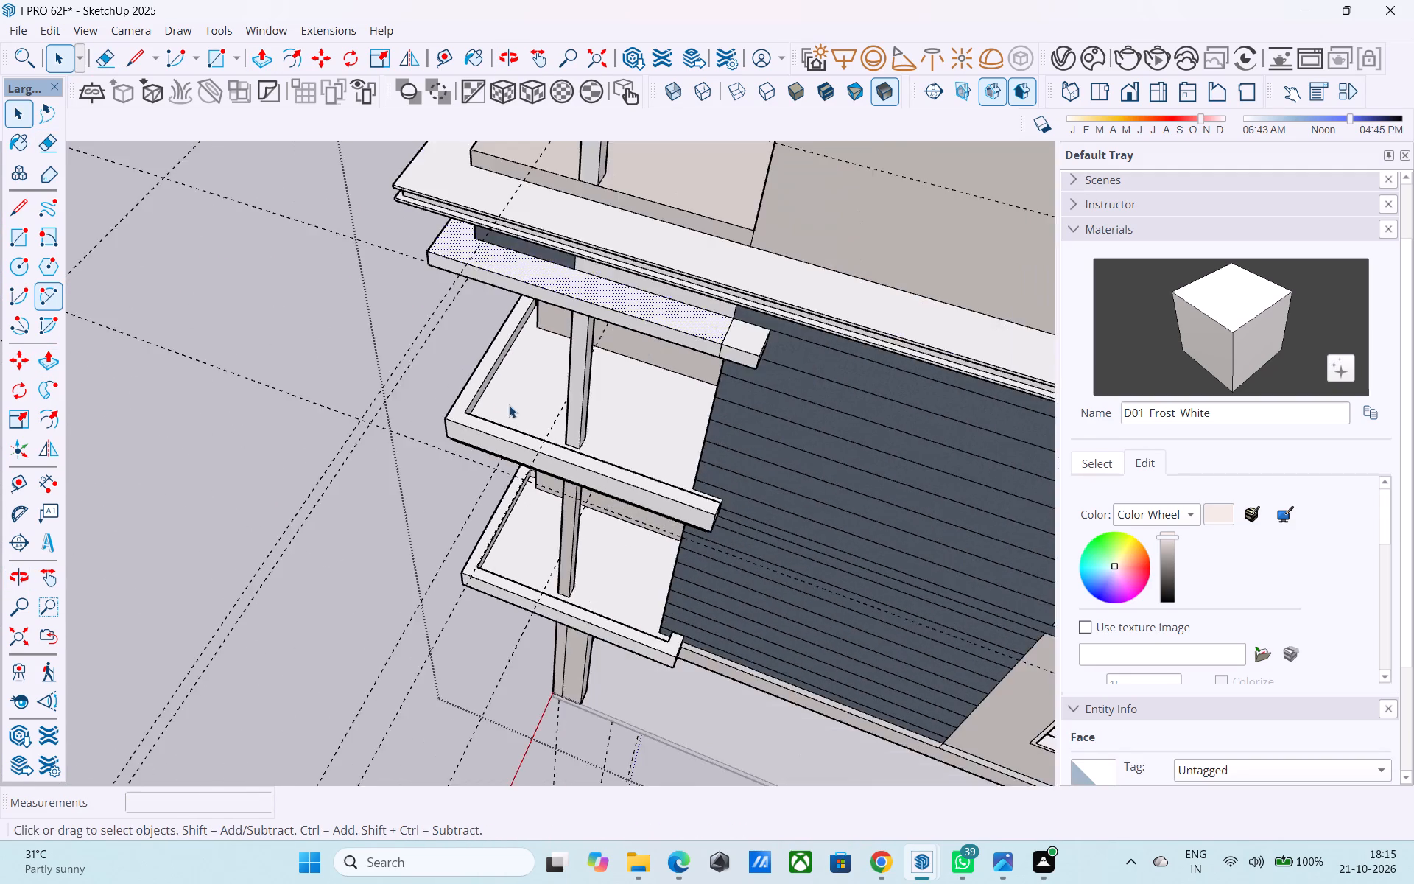
middle_click_drag(509, 405, 555, 354)
scroll(778, 223, "up", 11)
key("r")
key("e")
left_click_drag(771, 194, 740, 200)
left_click_drag(755, 281, 717, 259)
Examine the reworked corner balconies and the whole building exterior from several distances and angles.
scroll(731, 295, "down", 9)
middle_click_drag(592, 514, 747, 518)
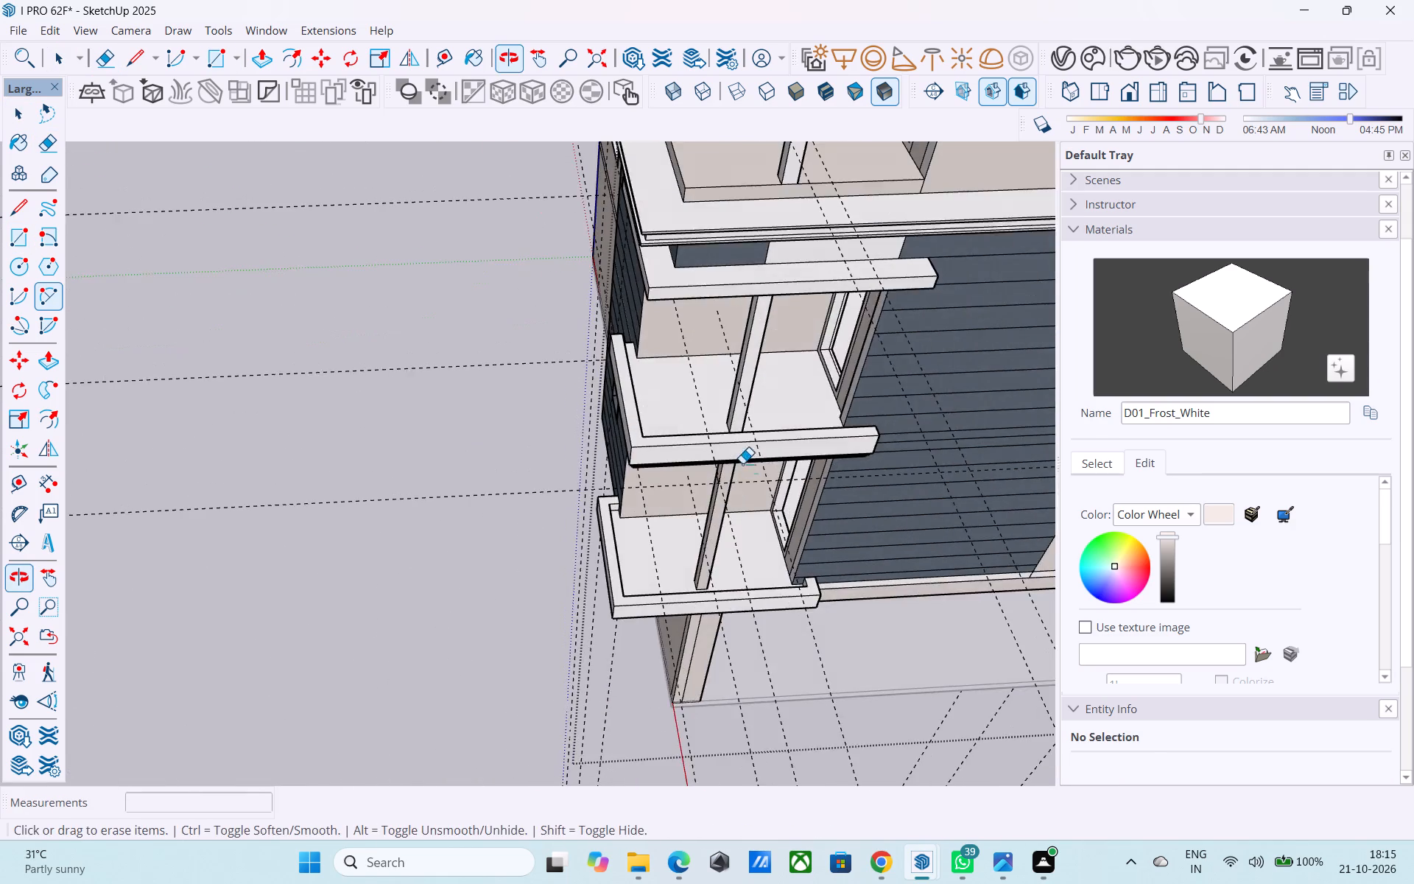
scroll(742, 463, "down", 3)
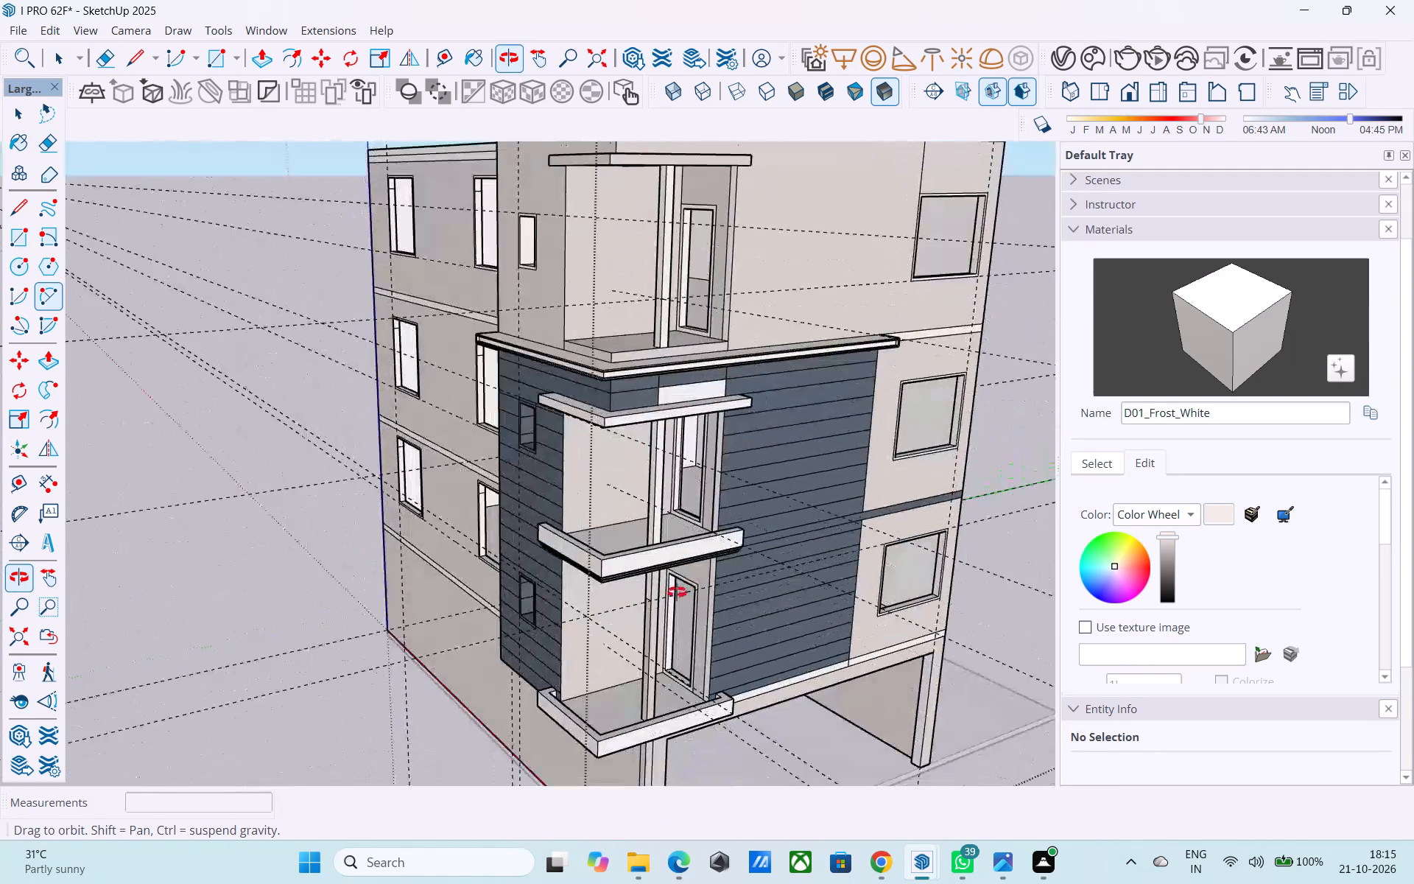
scroll(722, 456, "up", 4)
scroll(727, 411, "down", 4)
middle_click_drag(725, 416, 730, 494)
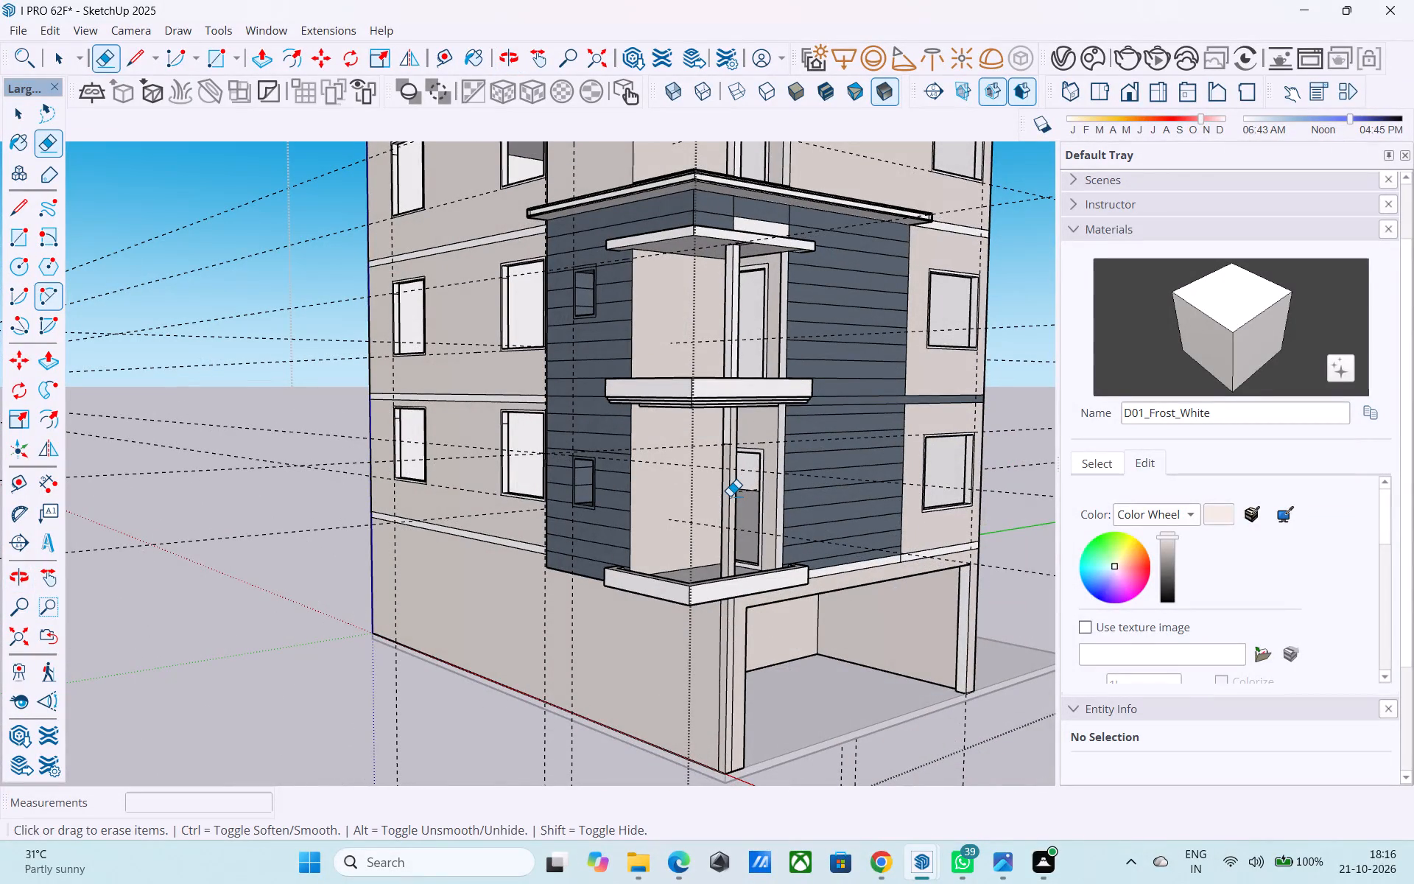
scroll(730, 496, "up", 1)
scroll(727, 491, "down", 7)
scroll(606, 489, "down", 4)
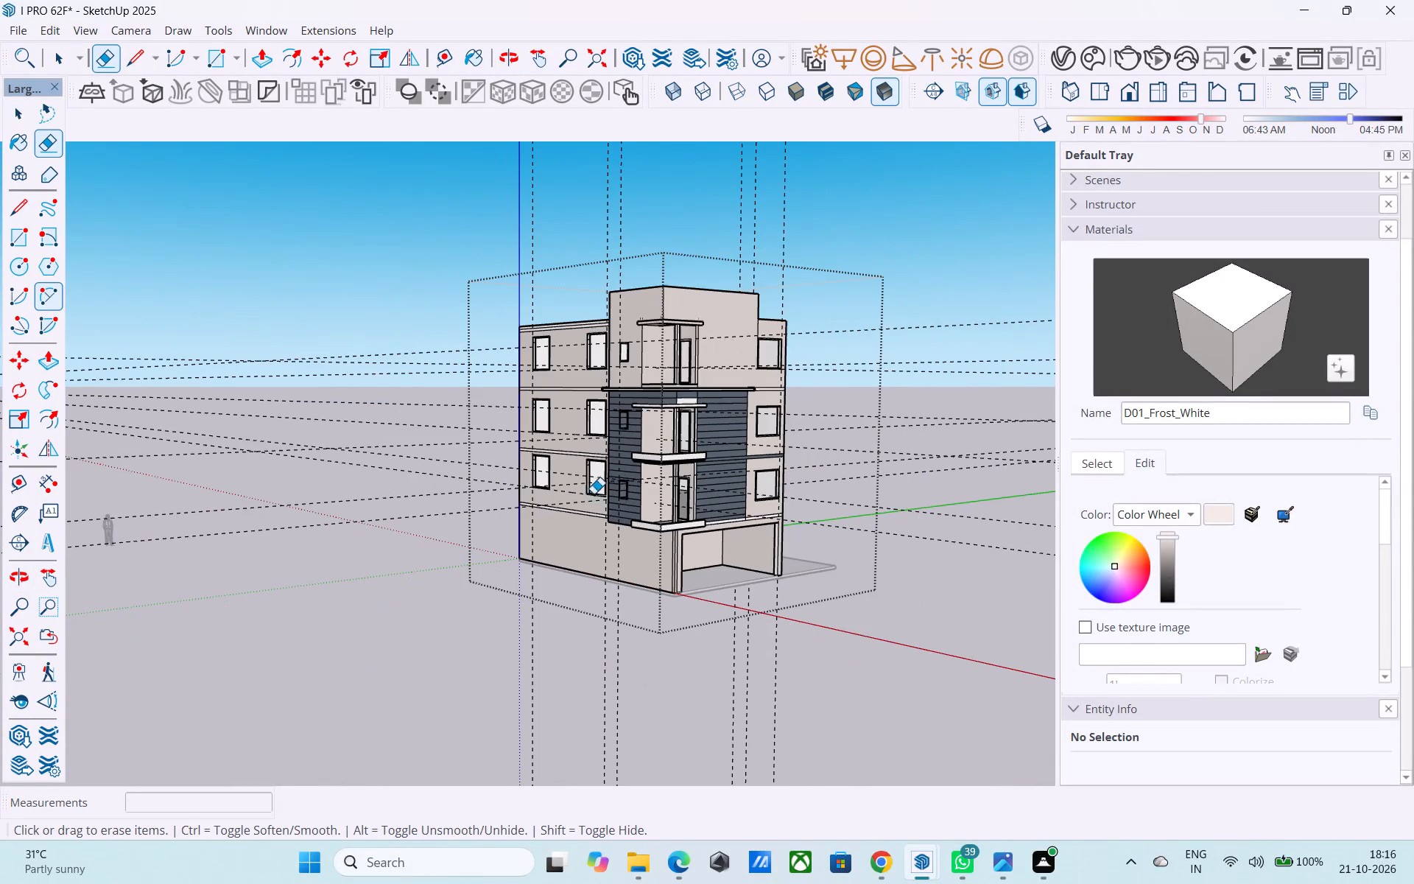
scroll(670, 466, "up", 5)
scroll(636, 312, "up", 6)
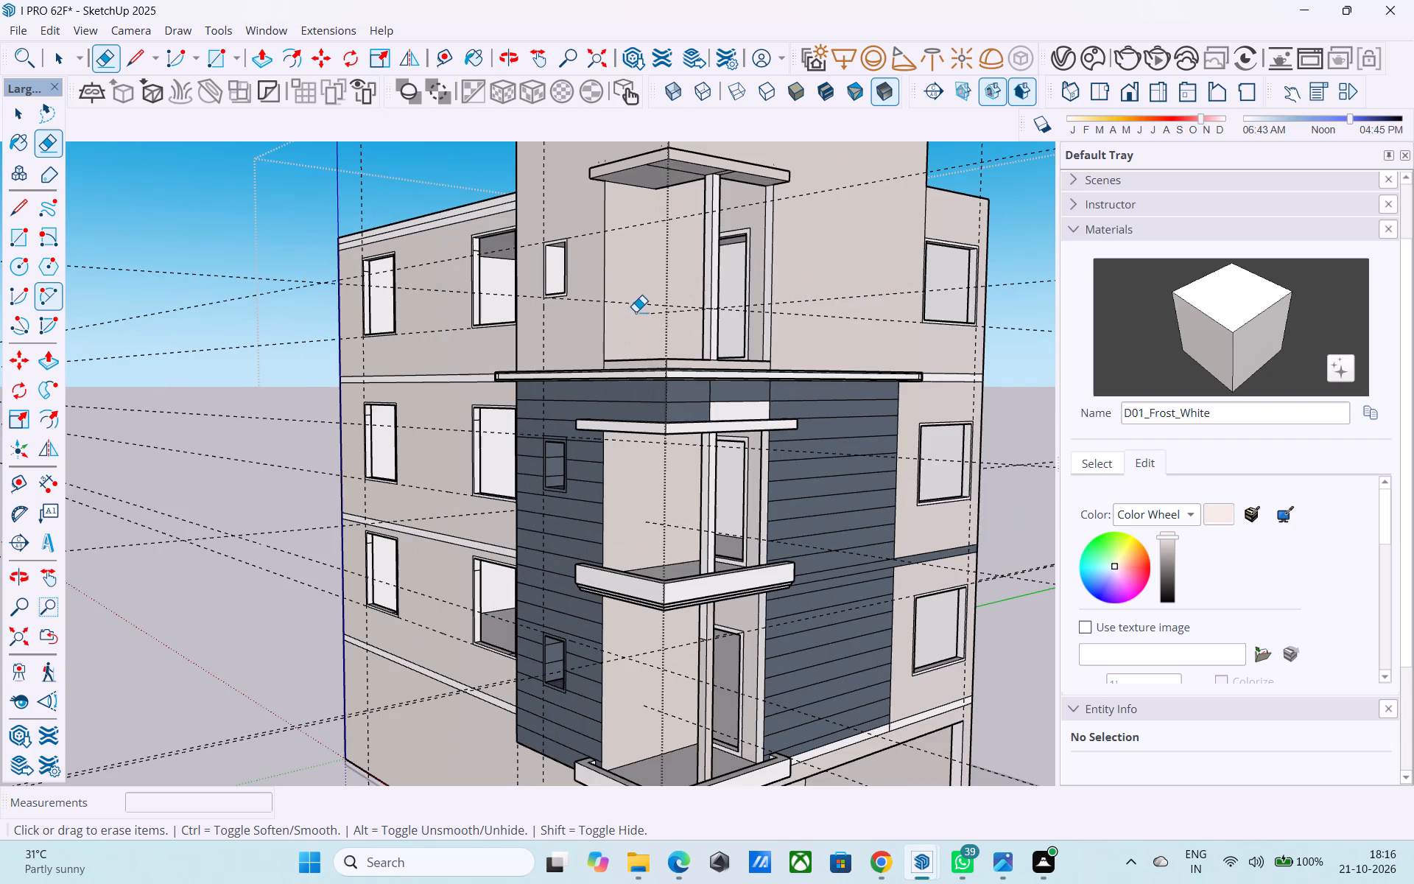
Examine the clad corner's slabs and balconies from below and above.
middle_click_drag(662, 166, 672, 146)
scroll(700, 265, "up", 5)
middle_click_drag(686, 281, 690, 164)
scroll(691, 207, "up", 1)
middle_click_drag(682, 234, 675, 386)
scroll(661, 311, "down", 5)
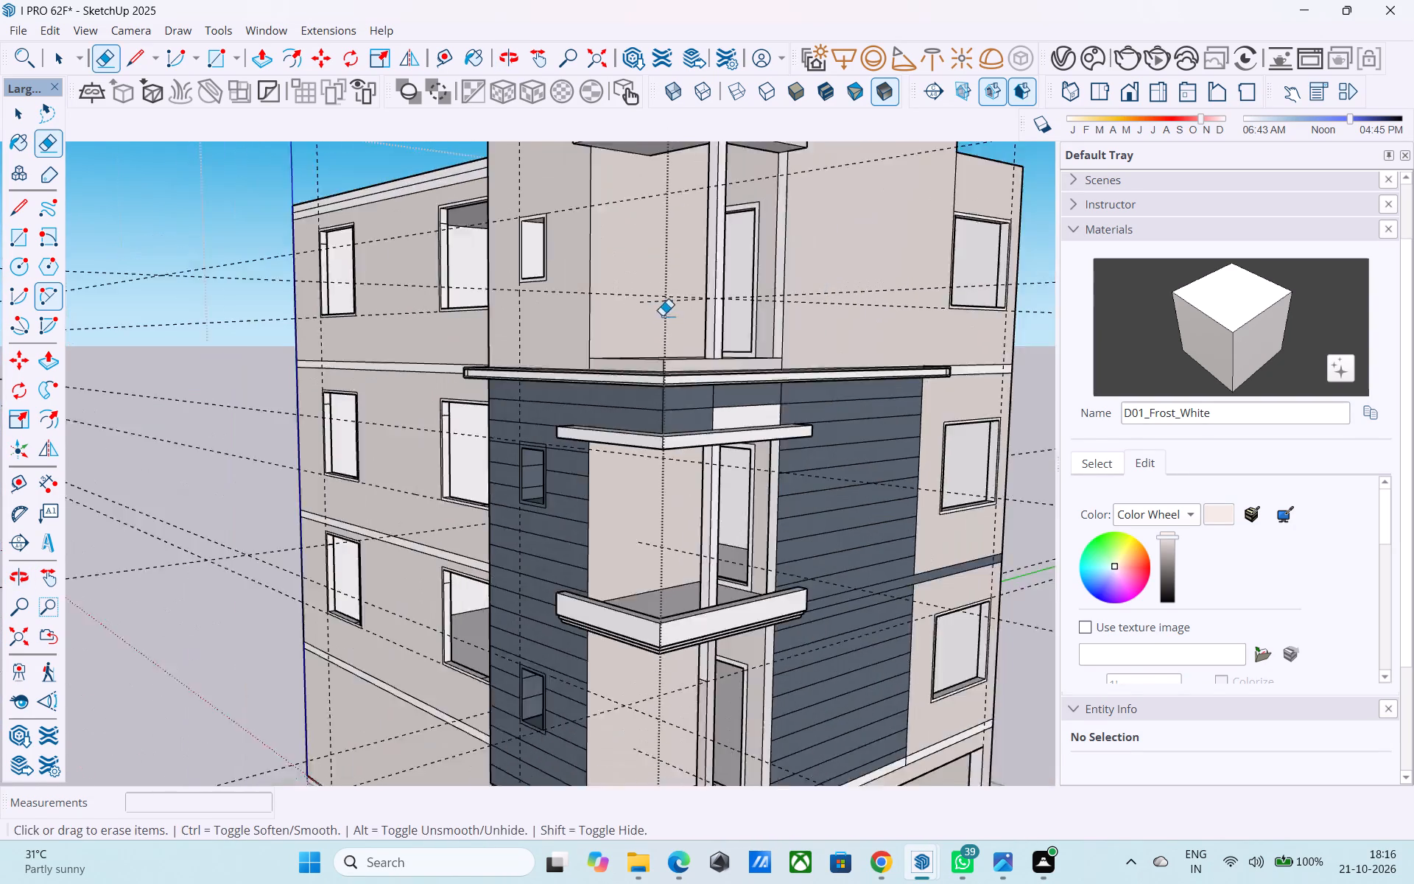
scroll(662, 315, "down", 1)
middle_click_drag(670, 372, 660, 463)
middle_click_drag(693, 389, 697, 325)
scroll(595, 625, "up", 2)
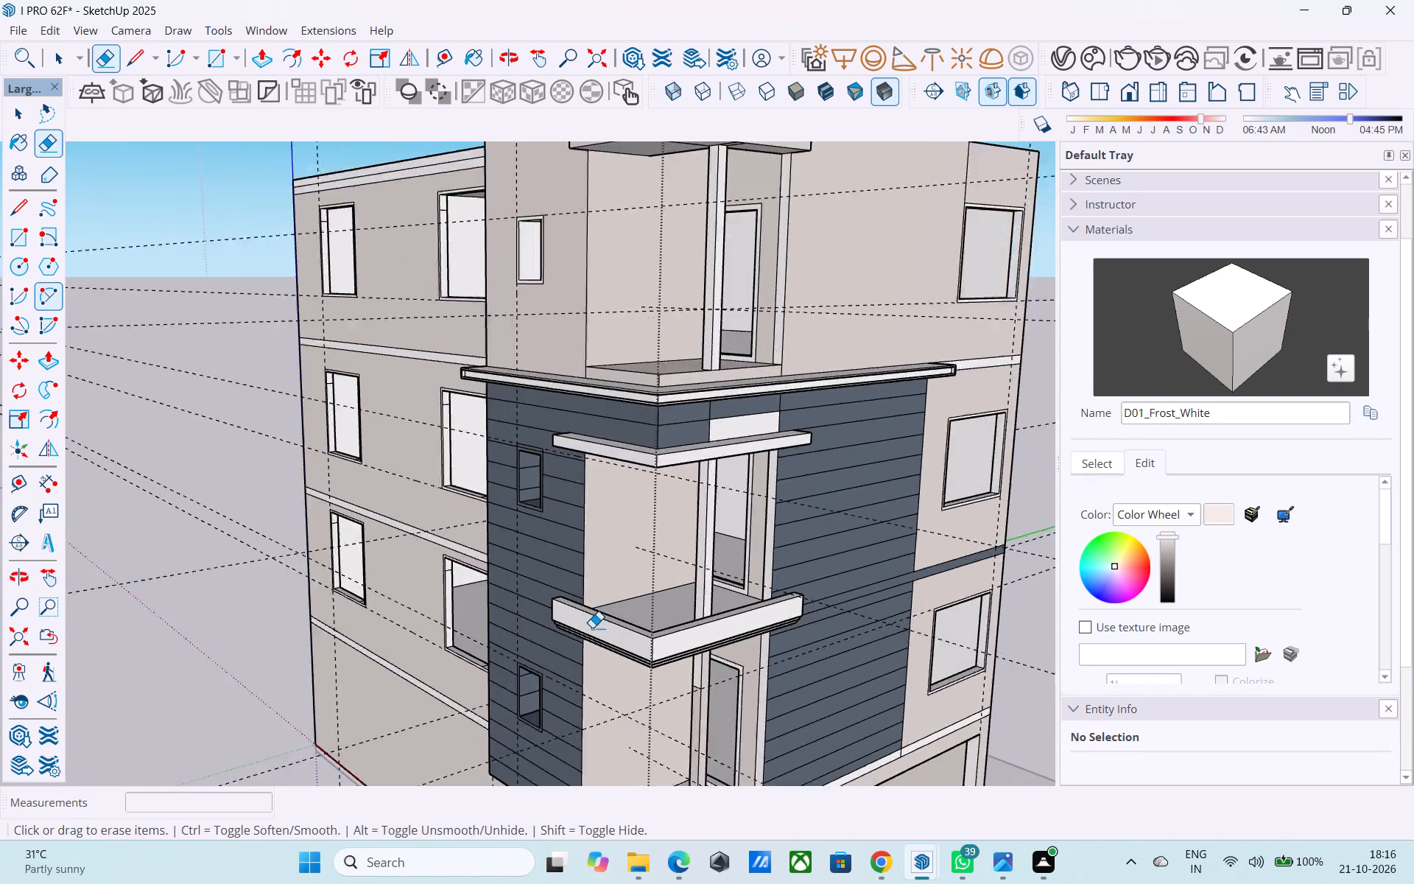
Measure the edge heights of the stepped balcony slab and the plain slab above it at their outer ends.
scroll(592, 628, "up", 6)
key("space")
scroll(563, 629, "up", 3)
key("l")
scroll(532, 620, "up", 6)
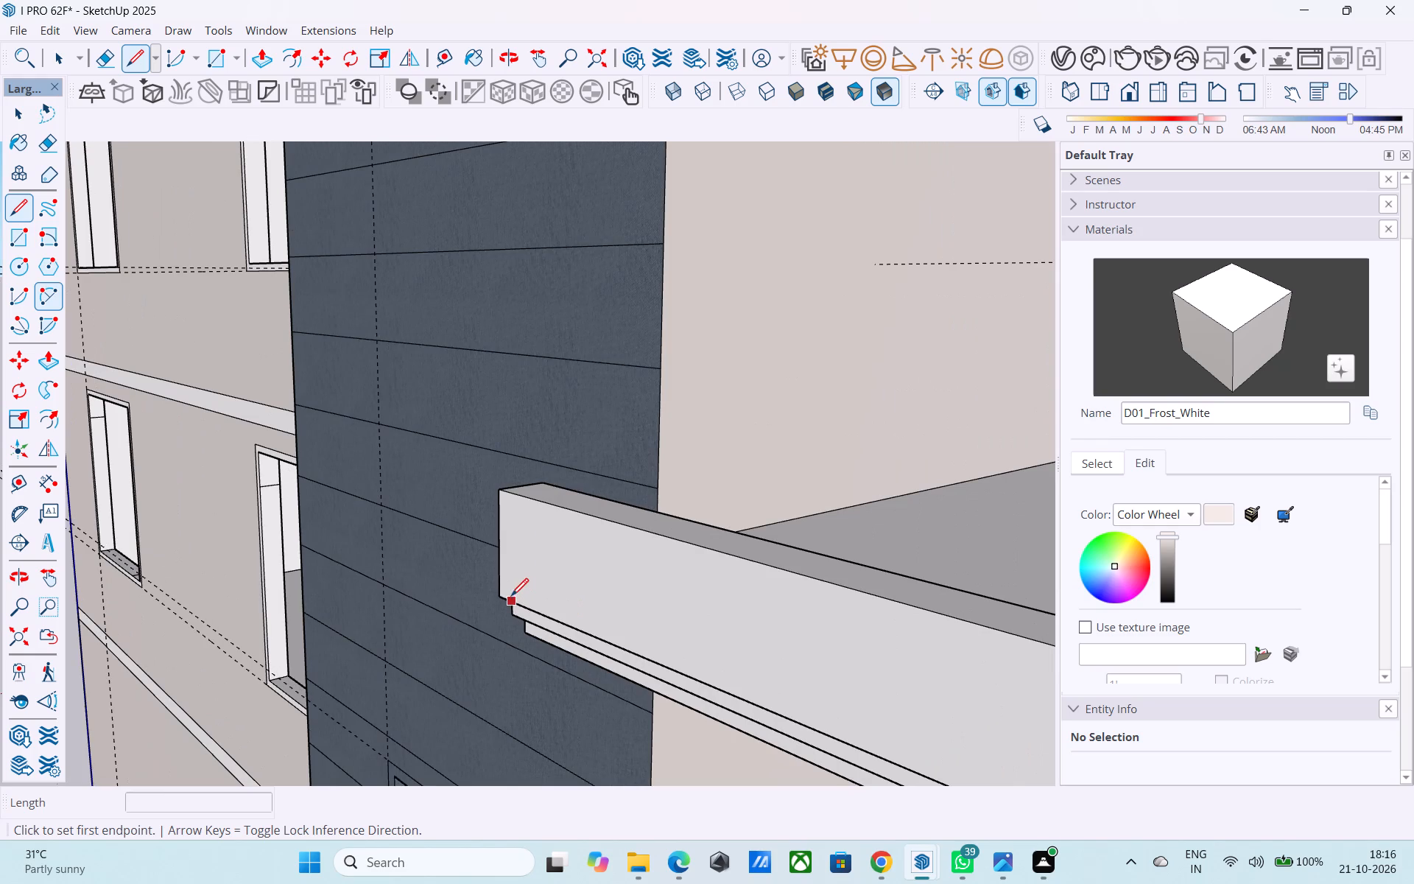
left_click(505, 594)
scroll(507, 495, "down", 3)
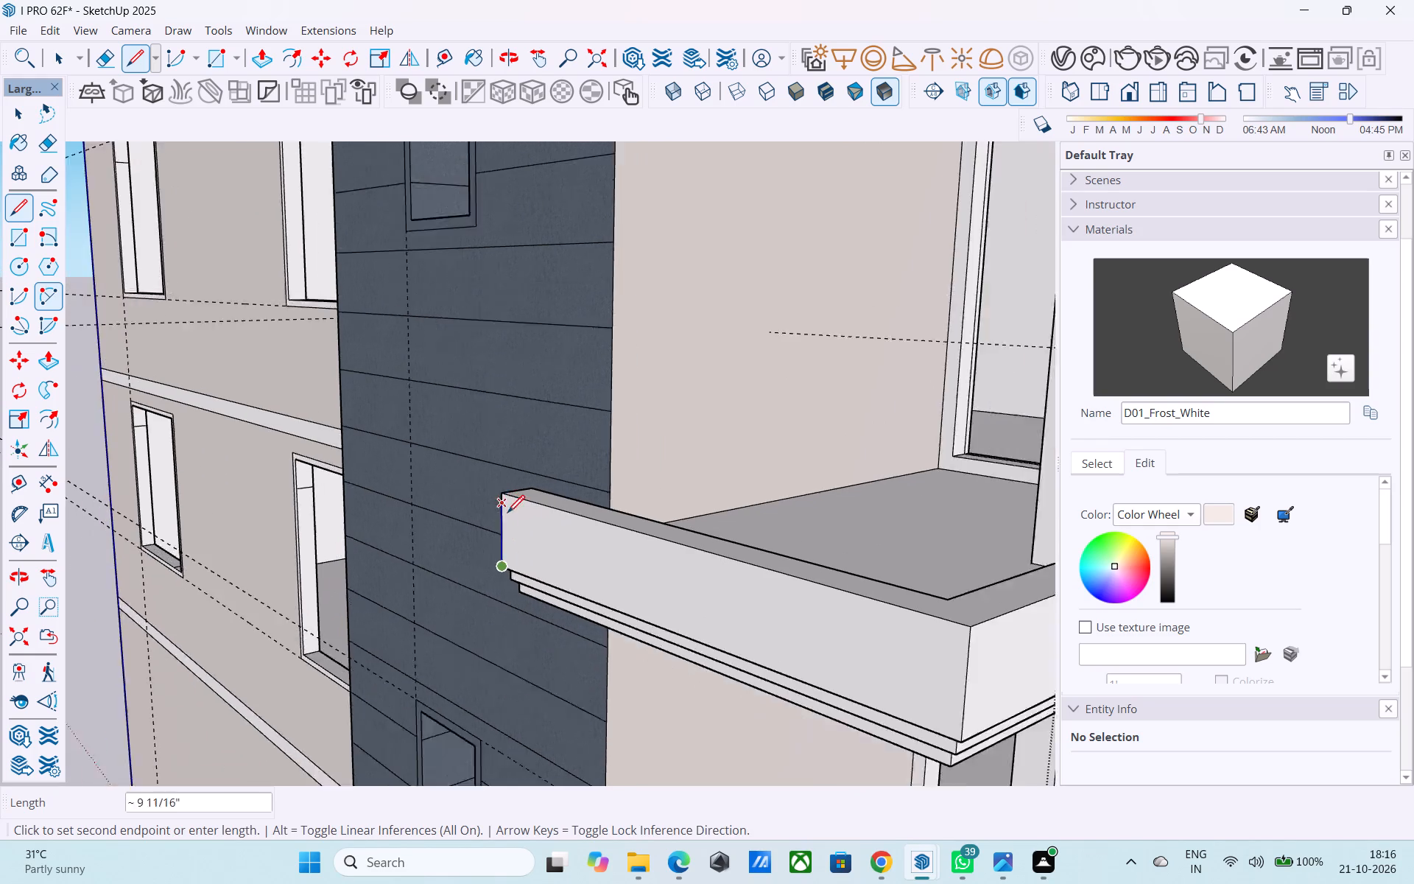
scroll(507, 514, "down", 13)
scroll(518, 394, "up", 4)
key("l")
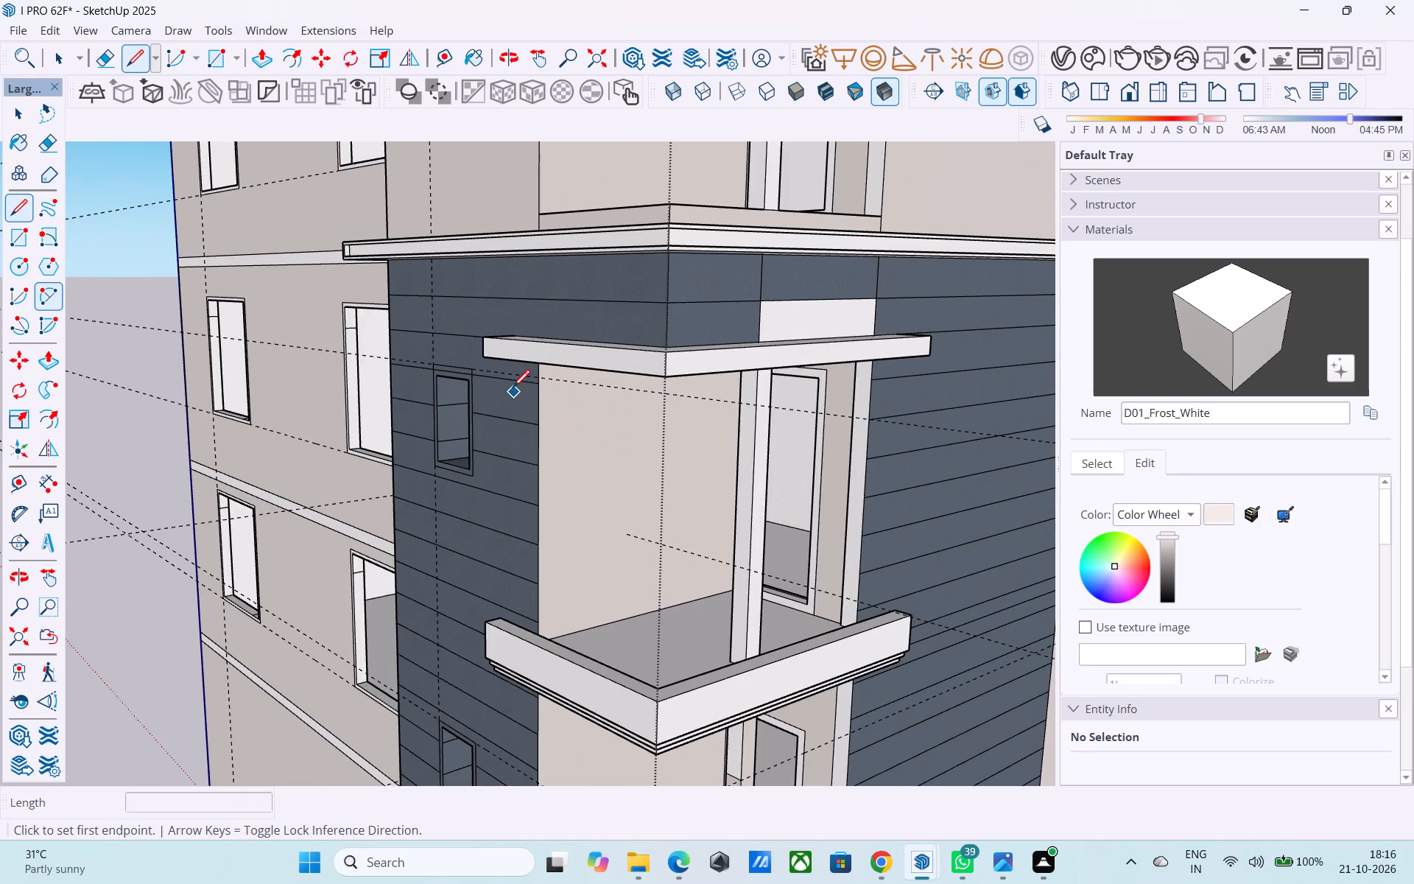
scroll(499, 371, "up", 5)
left_click(476, 343)
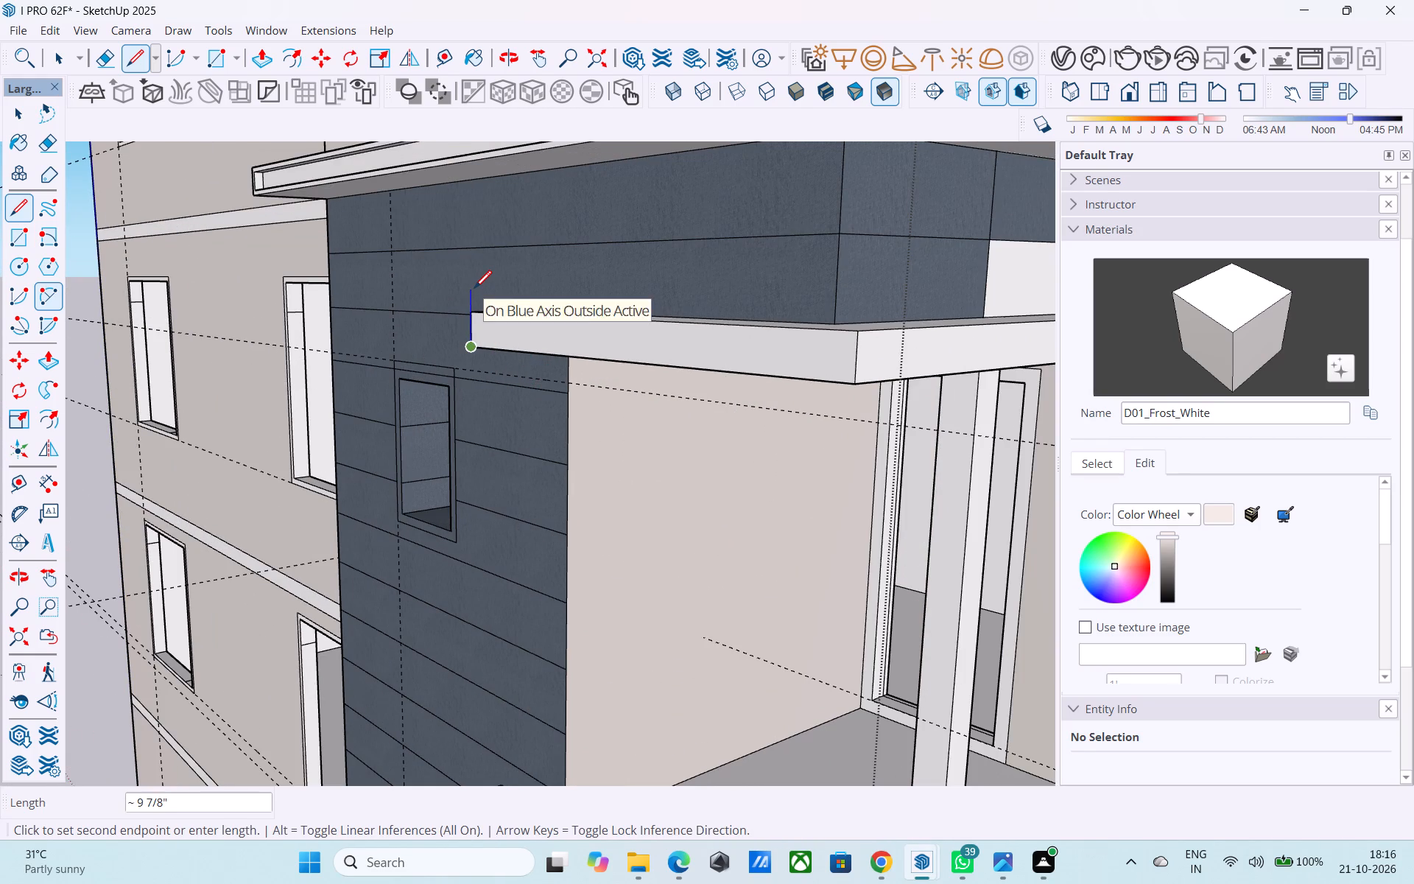
key("space")
Push/Pull the top face of the plain slab below the cladding's top slab upward 3".
middle_click_drag(577, 333, 574, 352)
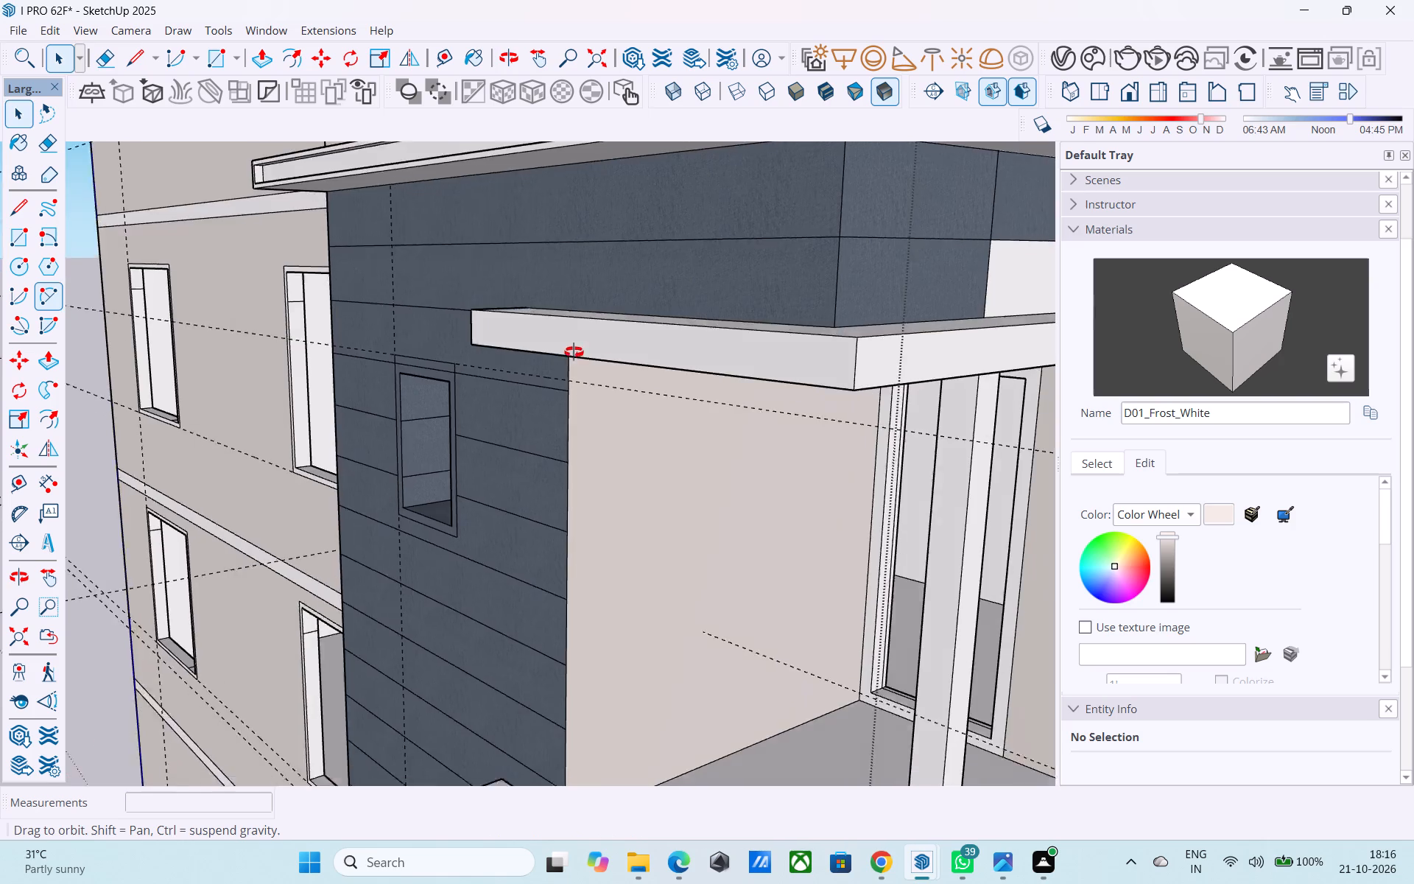
middle_click_drag(574, 352, 543, 497)
left_click(660, 359)
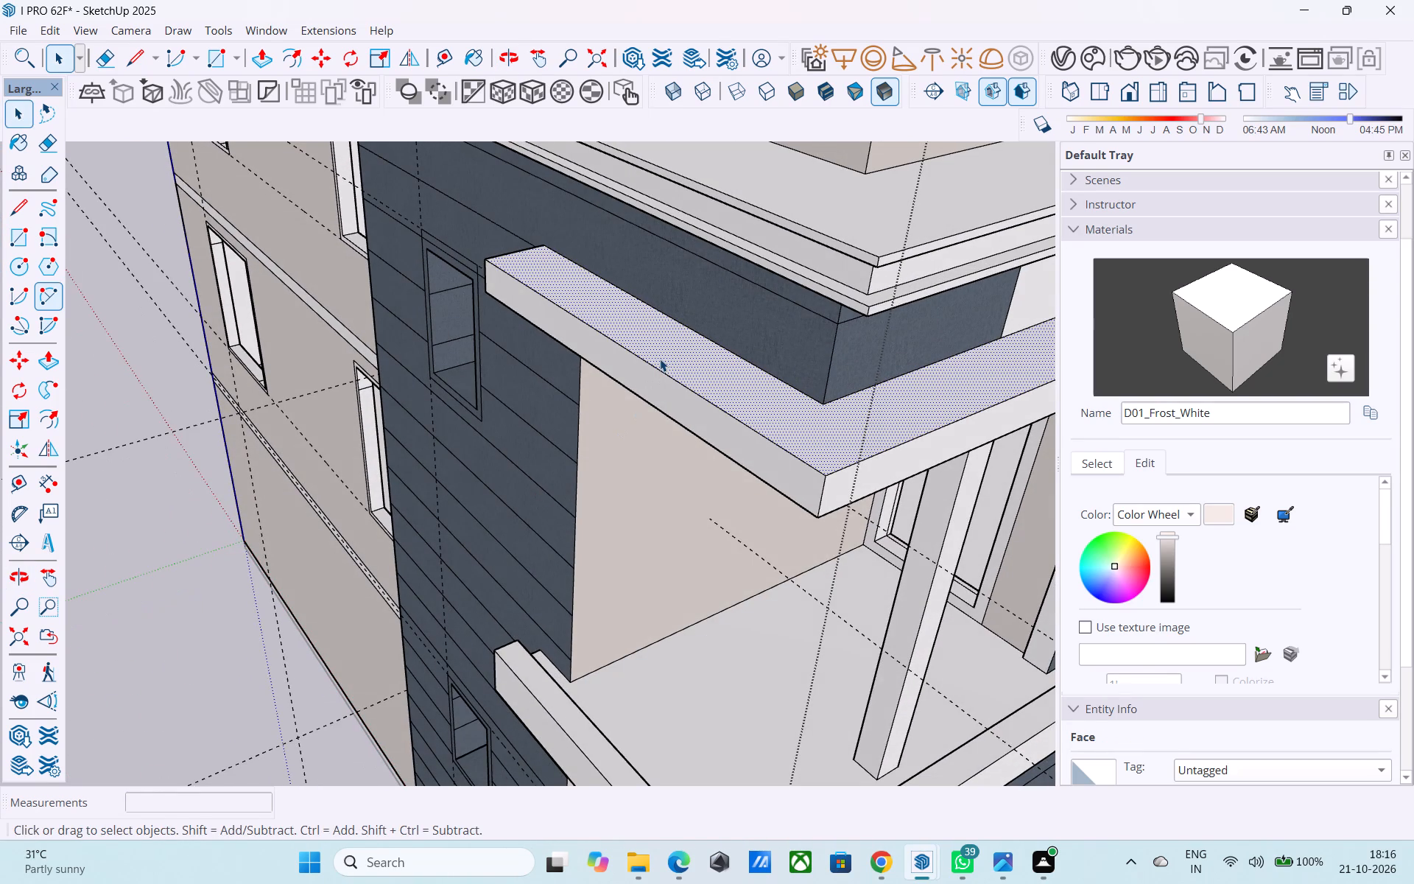
key("p")
left_click(660, 359)
type("6\"")
key("Return")
type("3\"")
key("Return")
key("space")
Examine the whole building exterior and the clad corner from several distances and angles.
scroll(666, 347, "down", 6)
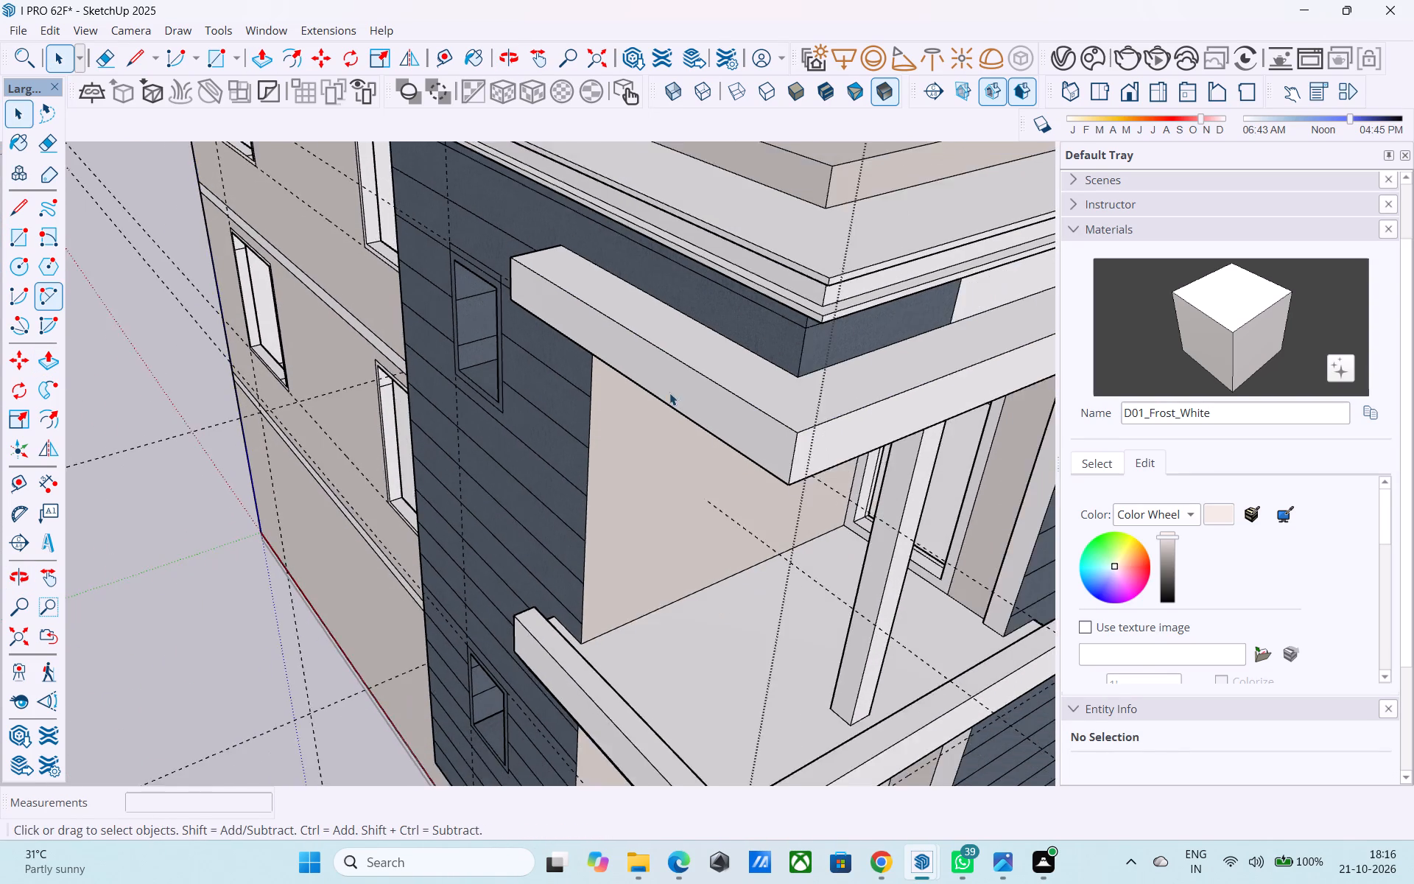
scroll(669, 393, "down", 6)
middle_click_drag(610, 454, 593, 382)
scroll(594, 385, "down", 1)
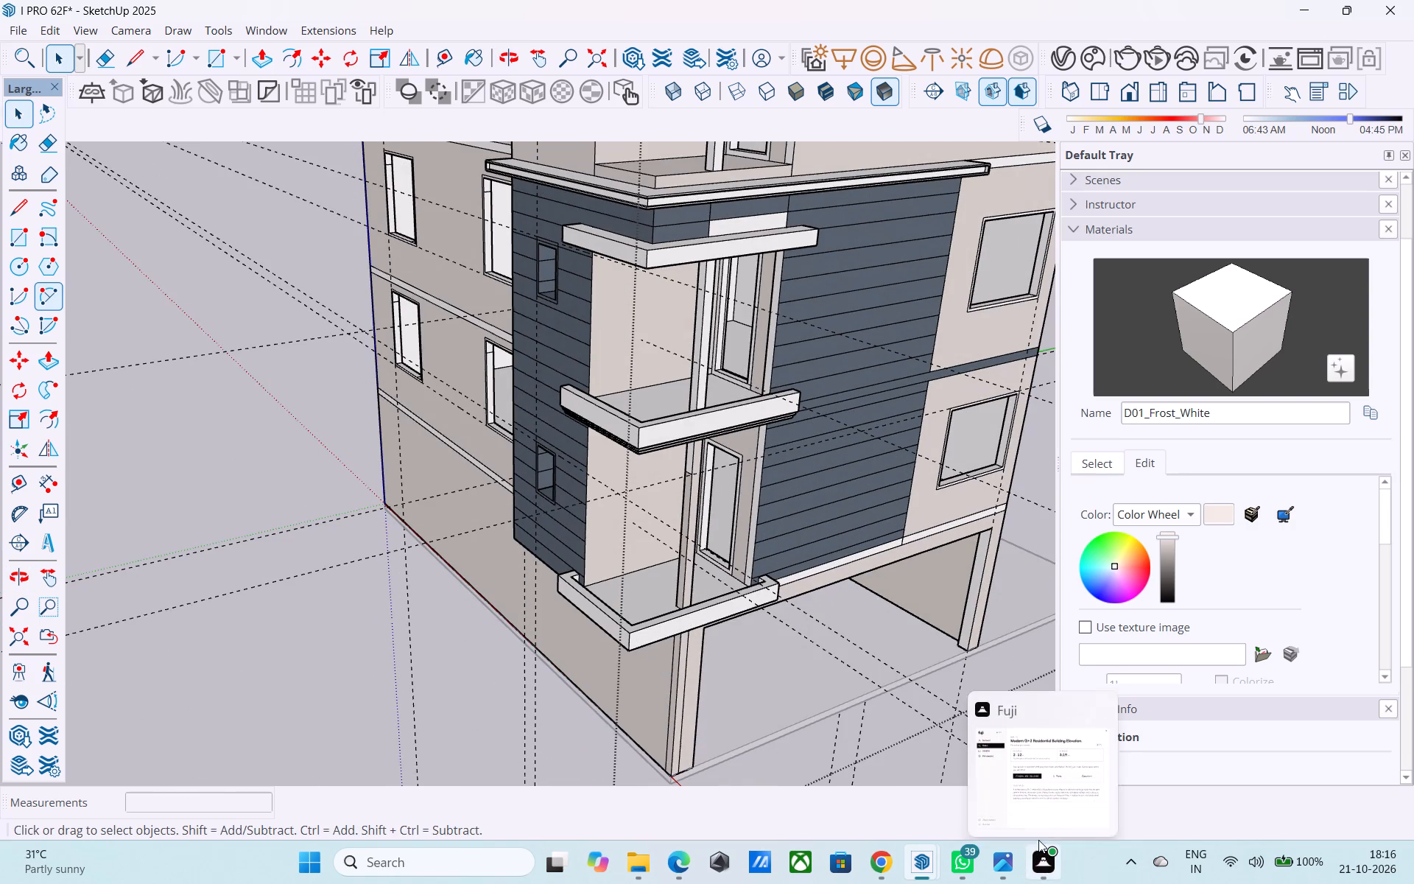
scroll(767, 619, "down", 6)
middle_click_drag(767, 617, 792, 485)
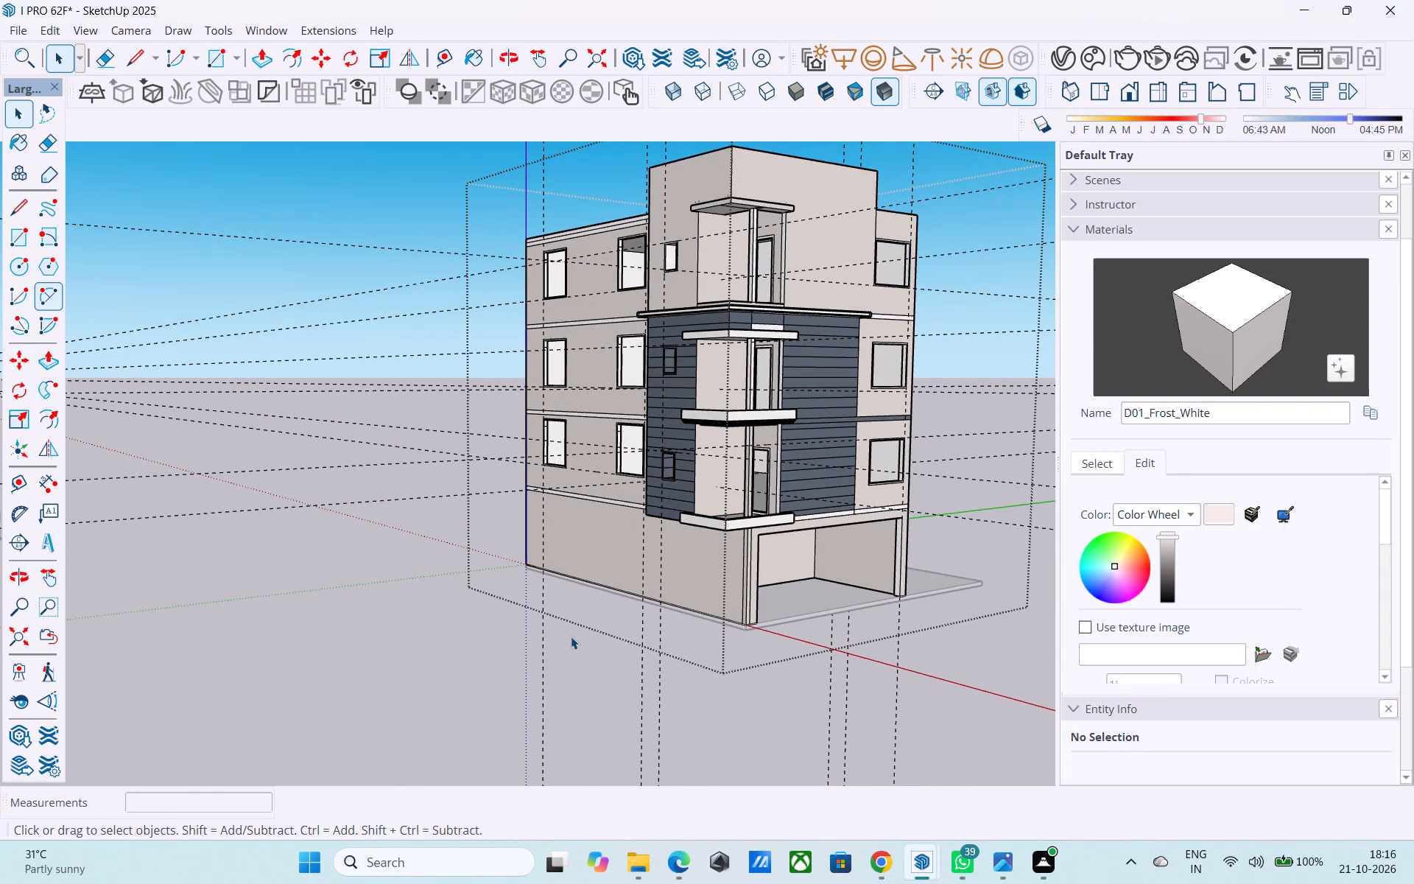
scroll(591, 619, "down", 4)
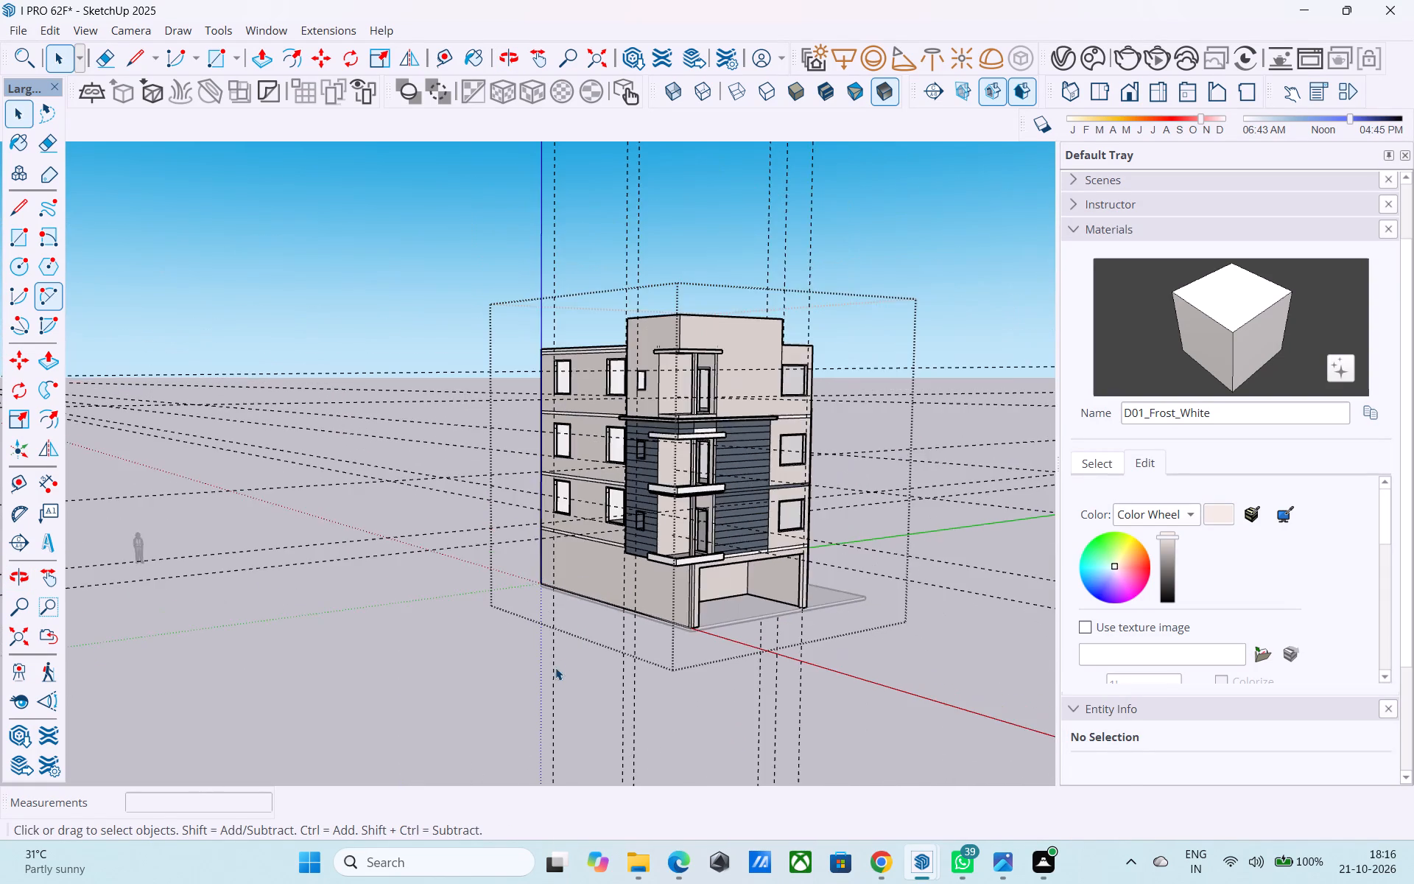
scroll(555, 667, "down", 5)
scroll(701, 367, "up", 3)
middle_click_drag(692, 483, 674, 463)
scroll(761, 409, "down", 5)
middle_click_drag(737, 446, 815, 438)
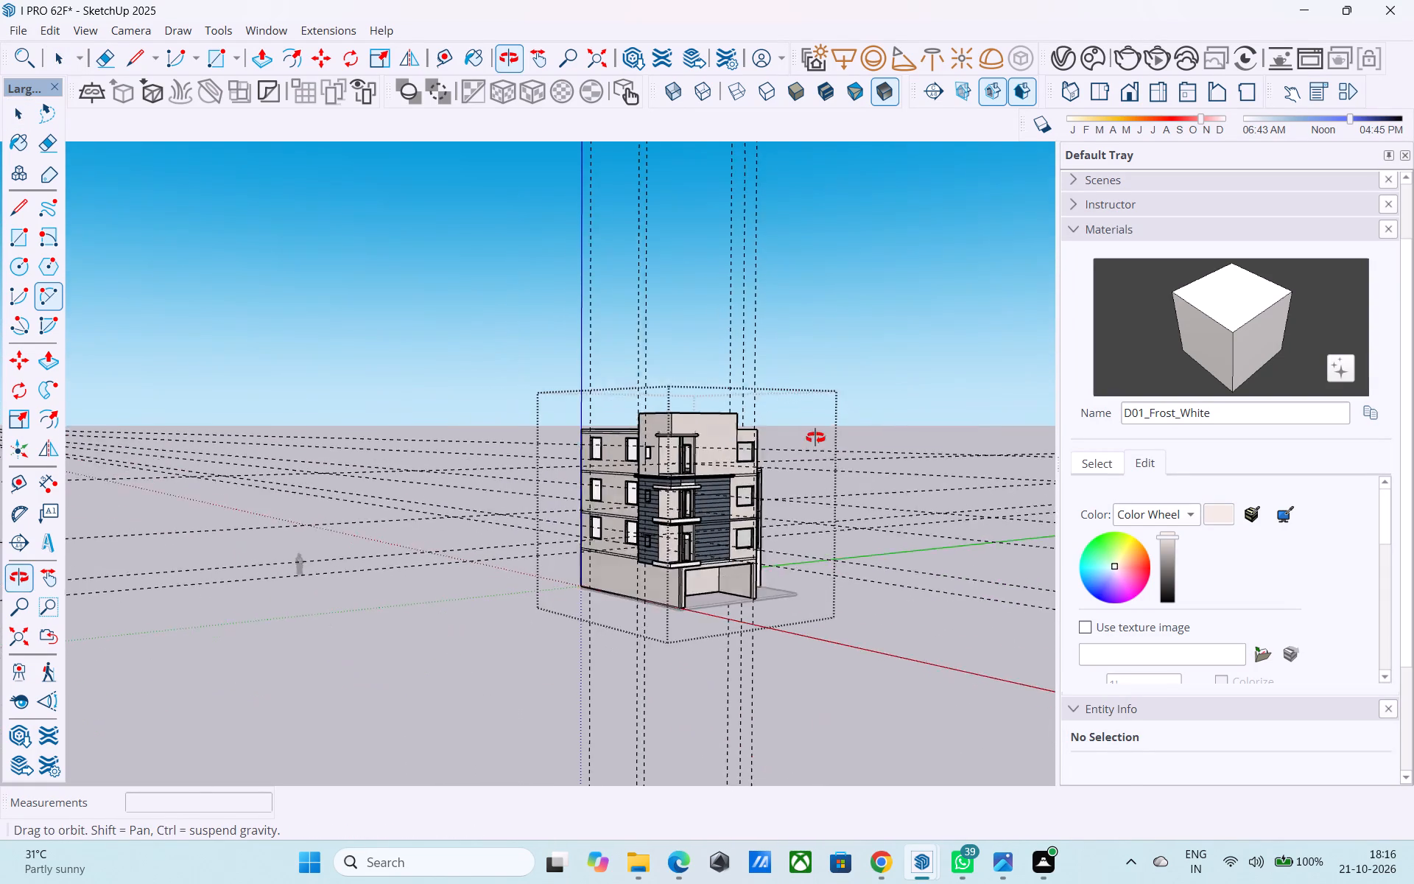
middle_click_drag(815, 438, 710, 390)
scroll(666, 558, "up", 6)
middle_click_drag(649, 554, 722, 629)
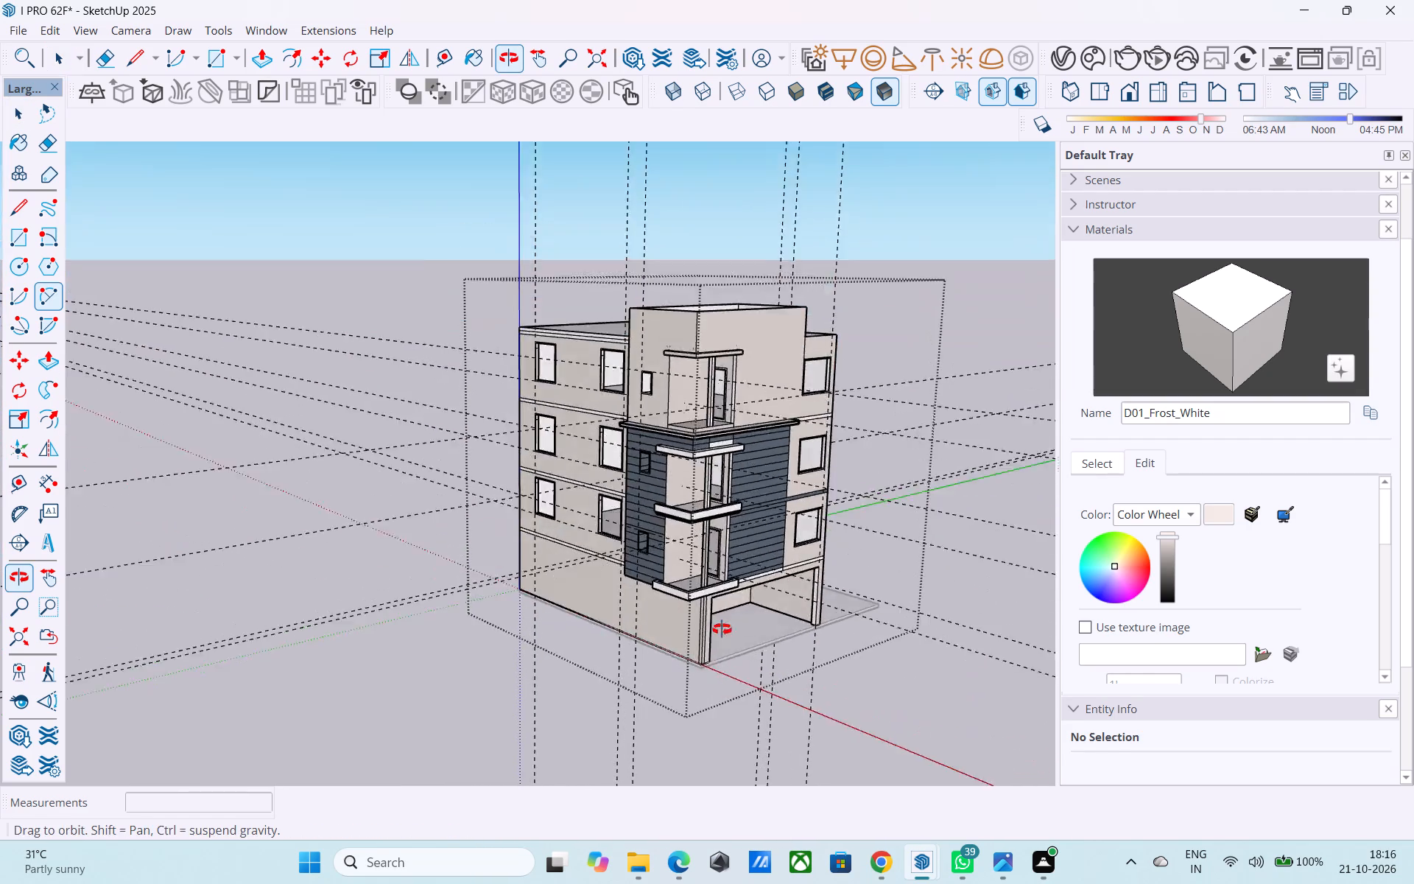
middle_click_drag(722, 629, 722, 582)
scroll(718, 548, "up", 4)
scroll(678, 480, "up", 8)
scroll(690, 334, "down", 1)
middle_click_drag(690, 334, 680, 421)
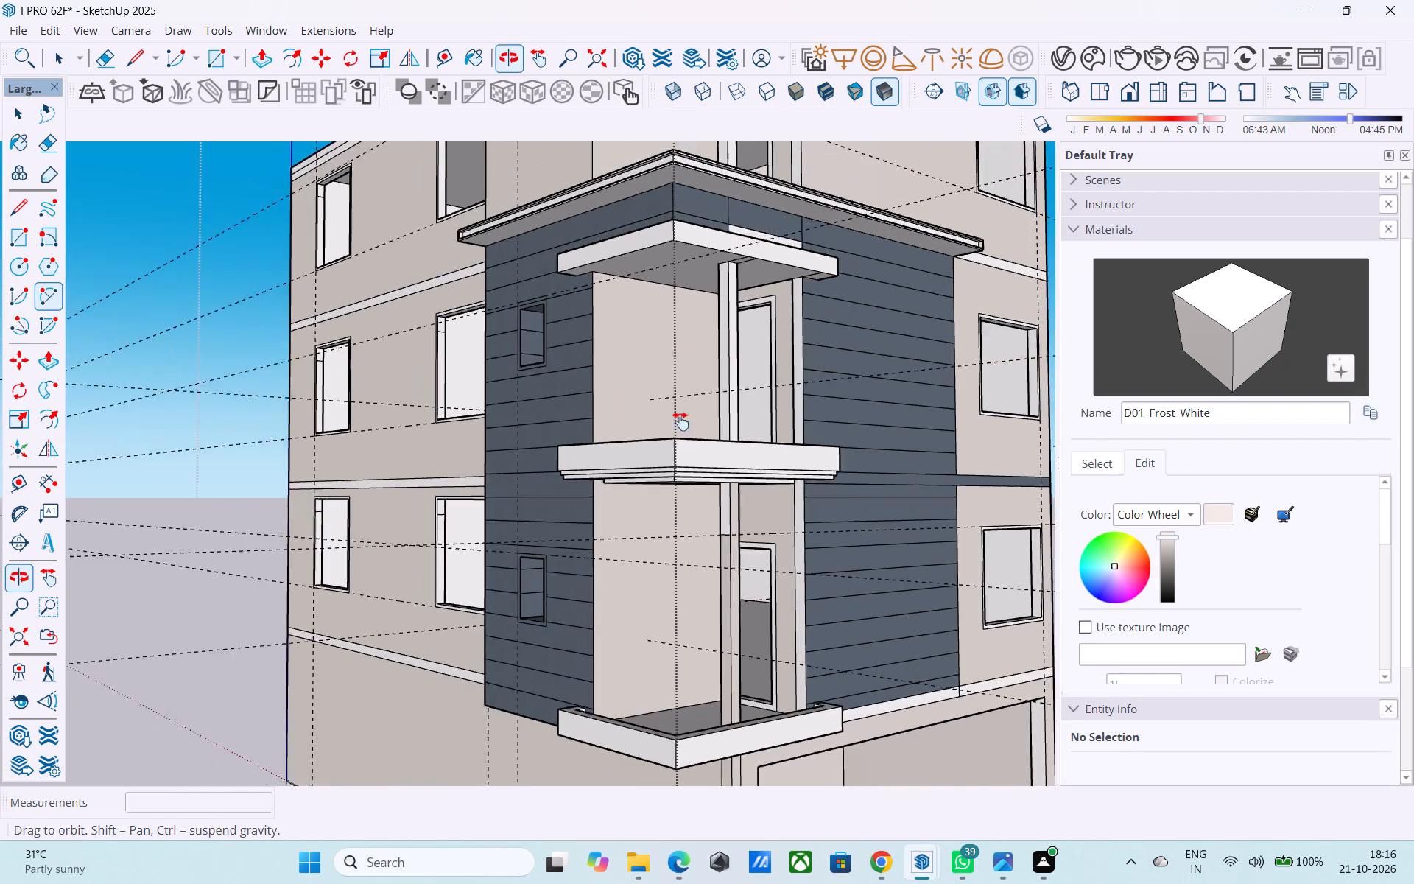
Erase the edges dividing the raised slab's underside at the corner post and at its projecting end.
middle_click_drag(680, 421, 598, 379)
middle_click_drag(627, 217, 756, 479)
scroll(744, 473, "up", 3)
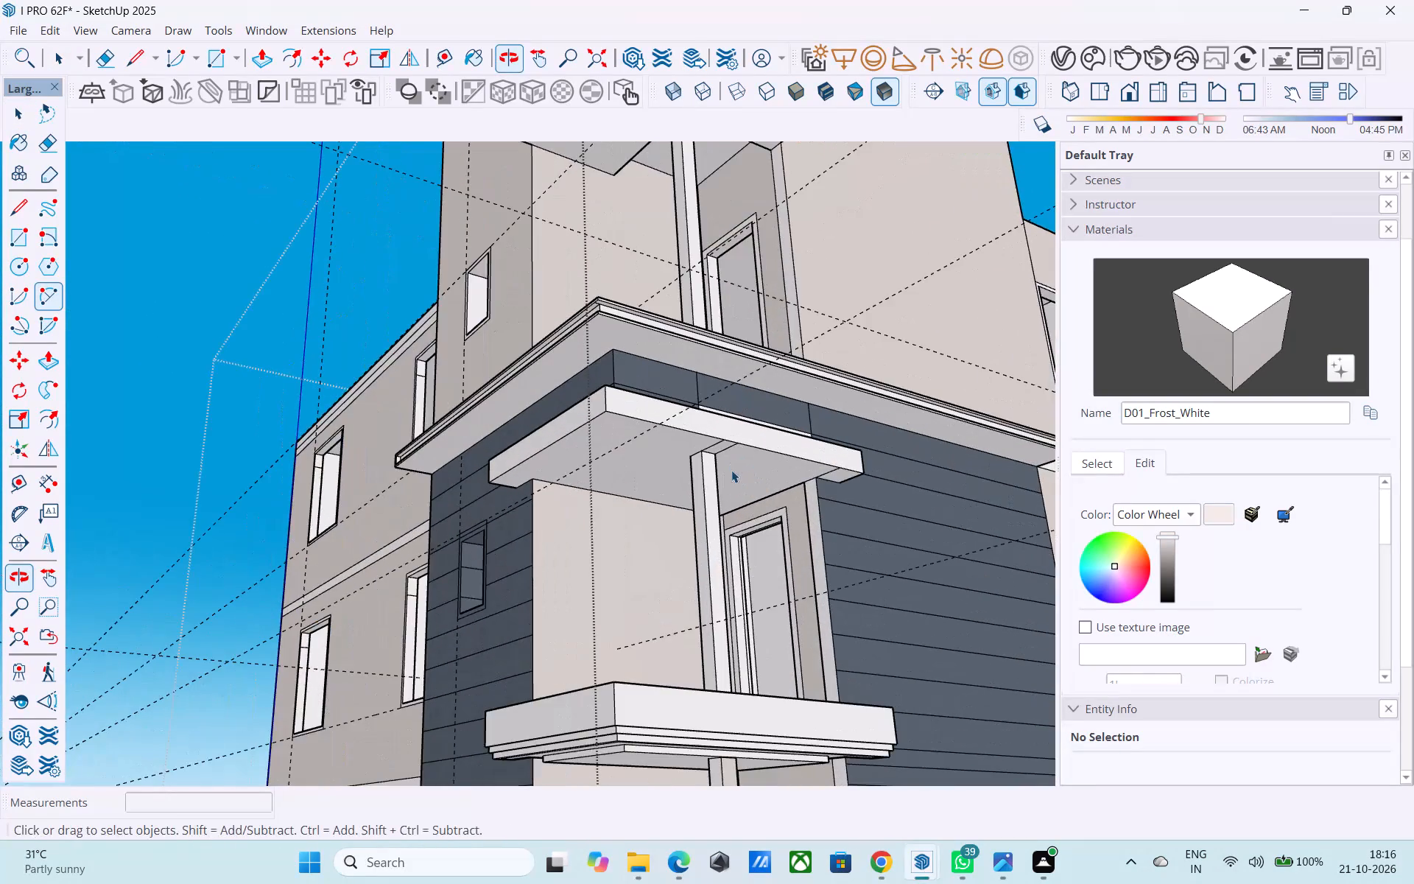
scroll(731, 469, "up", 3)
middle_click_drag(731, 466, 695, 443)
key("e")
scroll(663, 409, "up", 7)
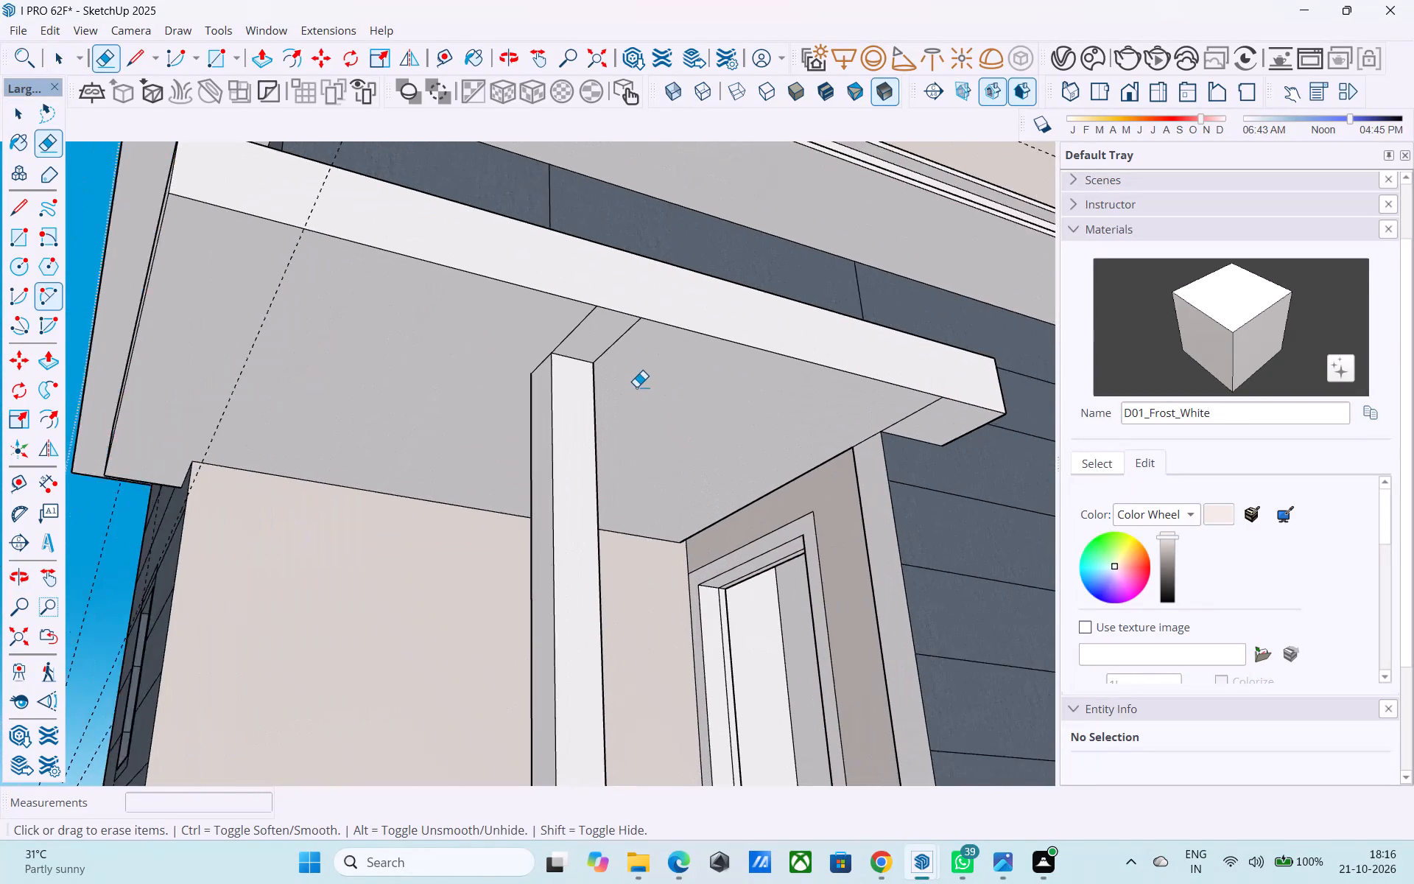
left_click_drag(619, 359, 594, 346)
left_click_drag(564, 336, 576, 340)
left_click_drag(557, 343, 548, 336)
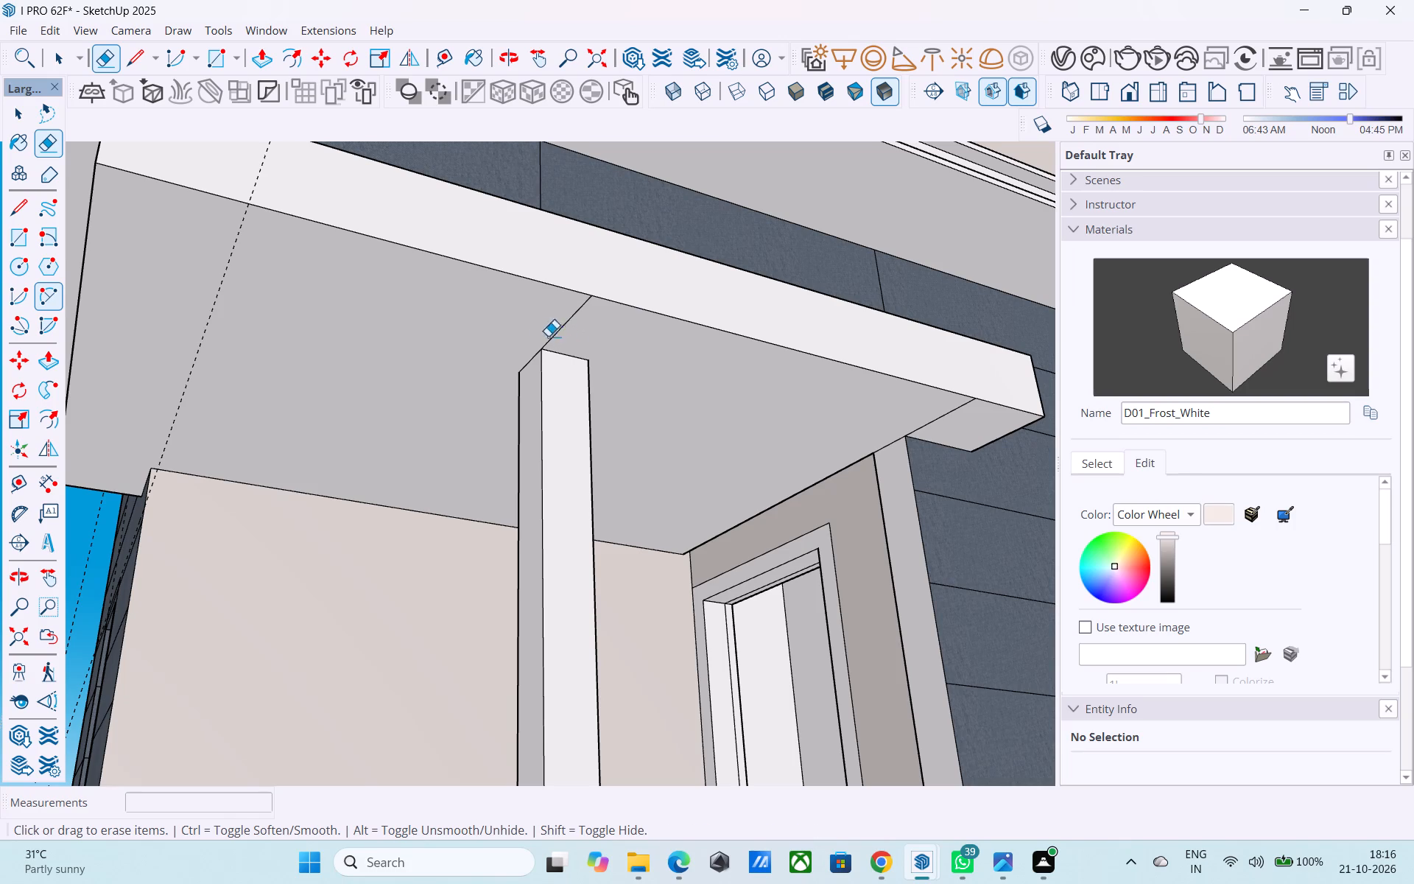
left_click_drag(548, 336, 534, 331)
left_click_drag(945, 427, 924, 414)
Offset the outline of the raised slab's underside inward 1".
scroll(945, 430, "down", 4)
middle_click_drag(719, 439, 763, 421)
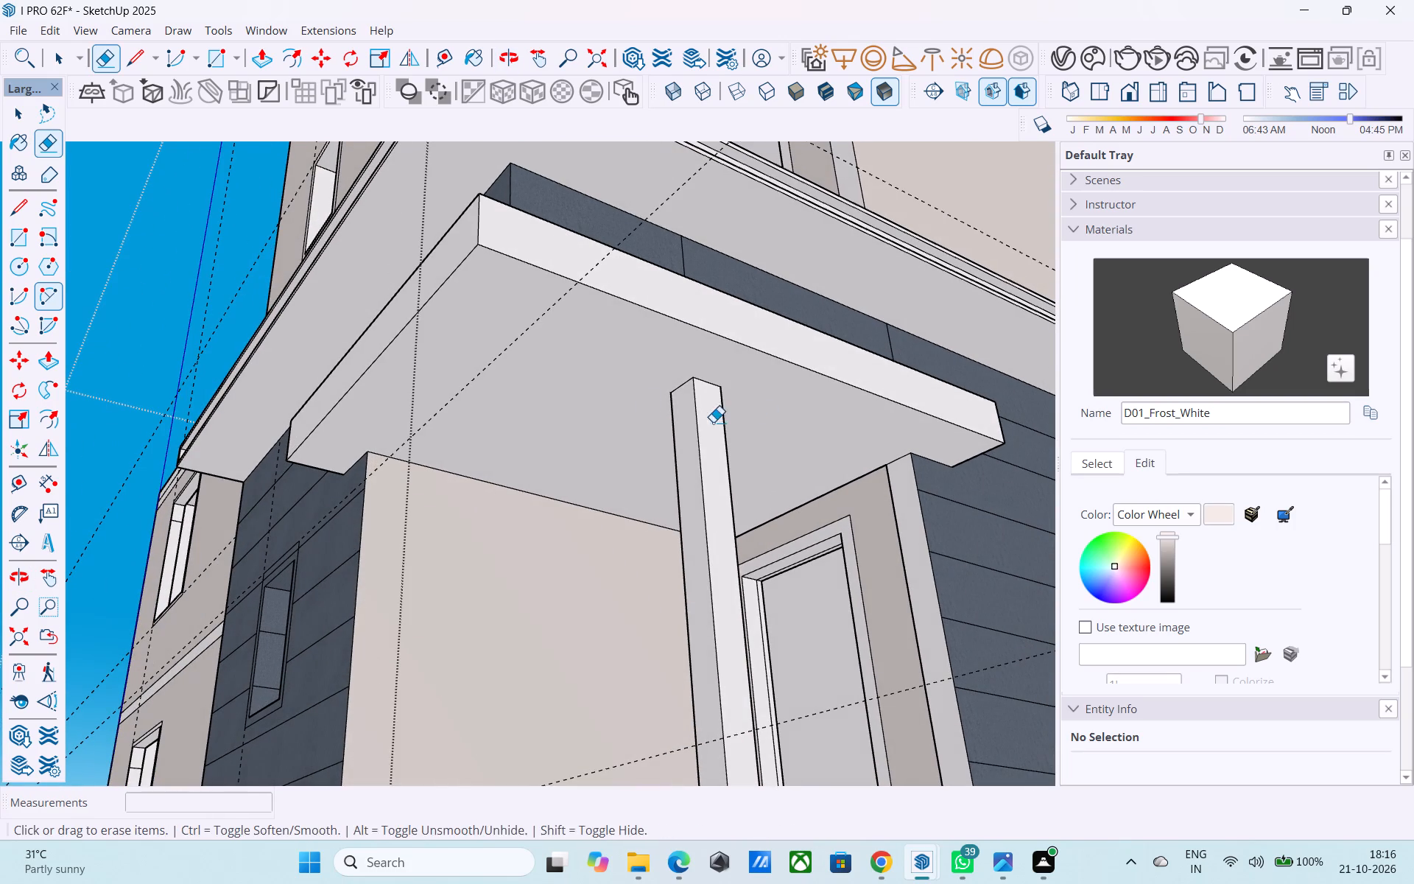
key("space")
left_click(571, 373)
scroll(567, 381, "up", 2)
key("f")
left_click(567, 381)
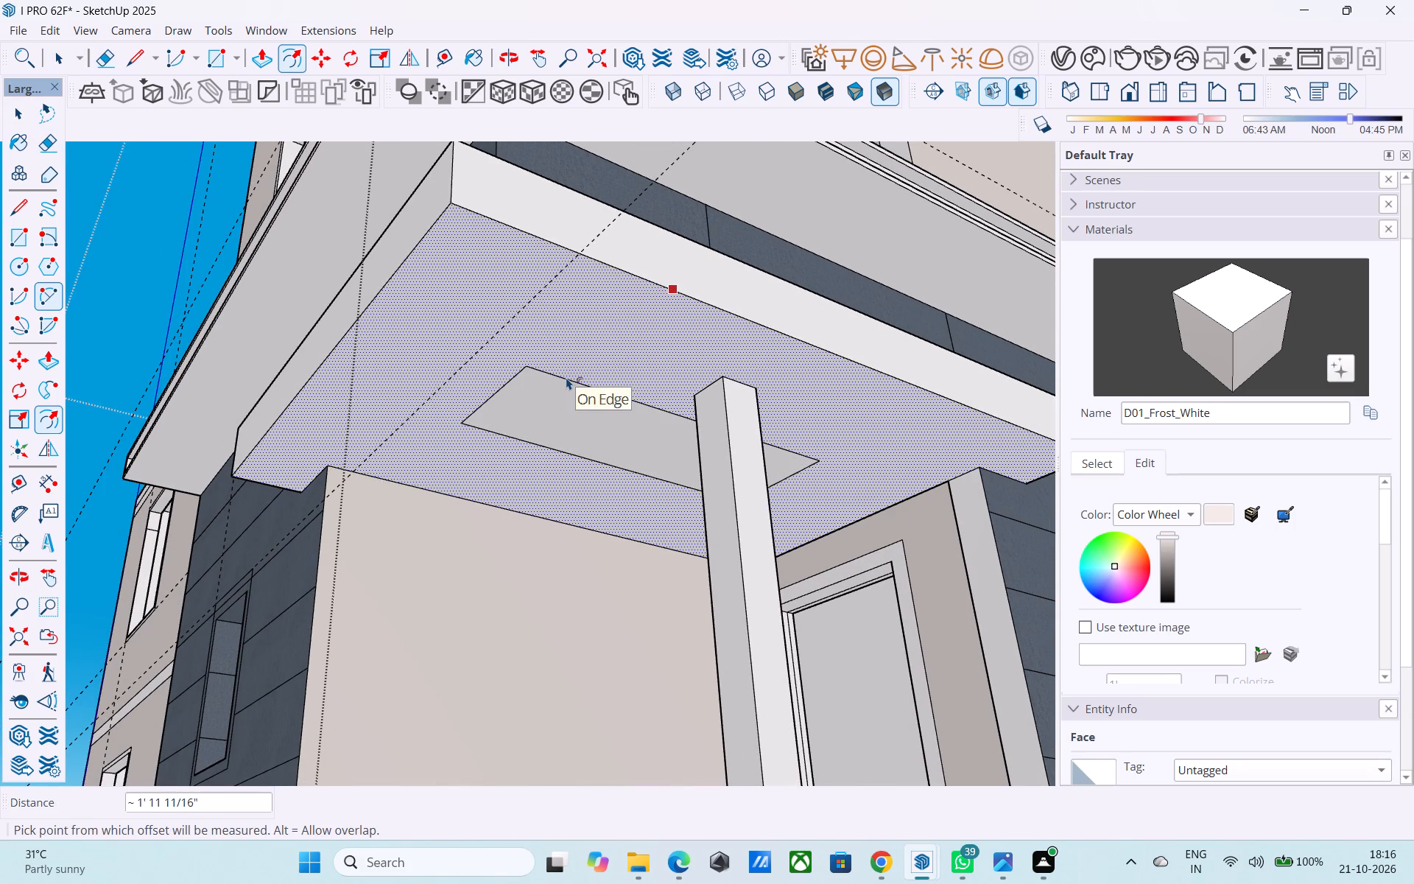
type("1\"")
key("Return")
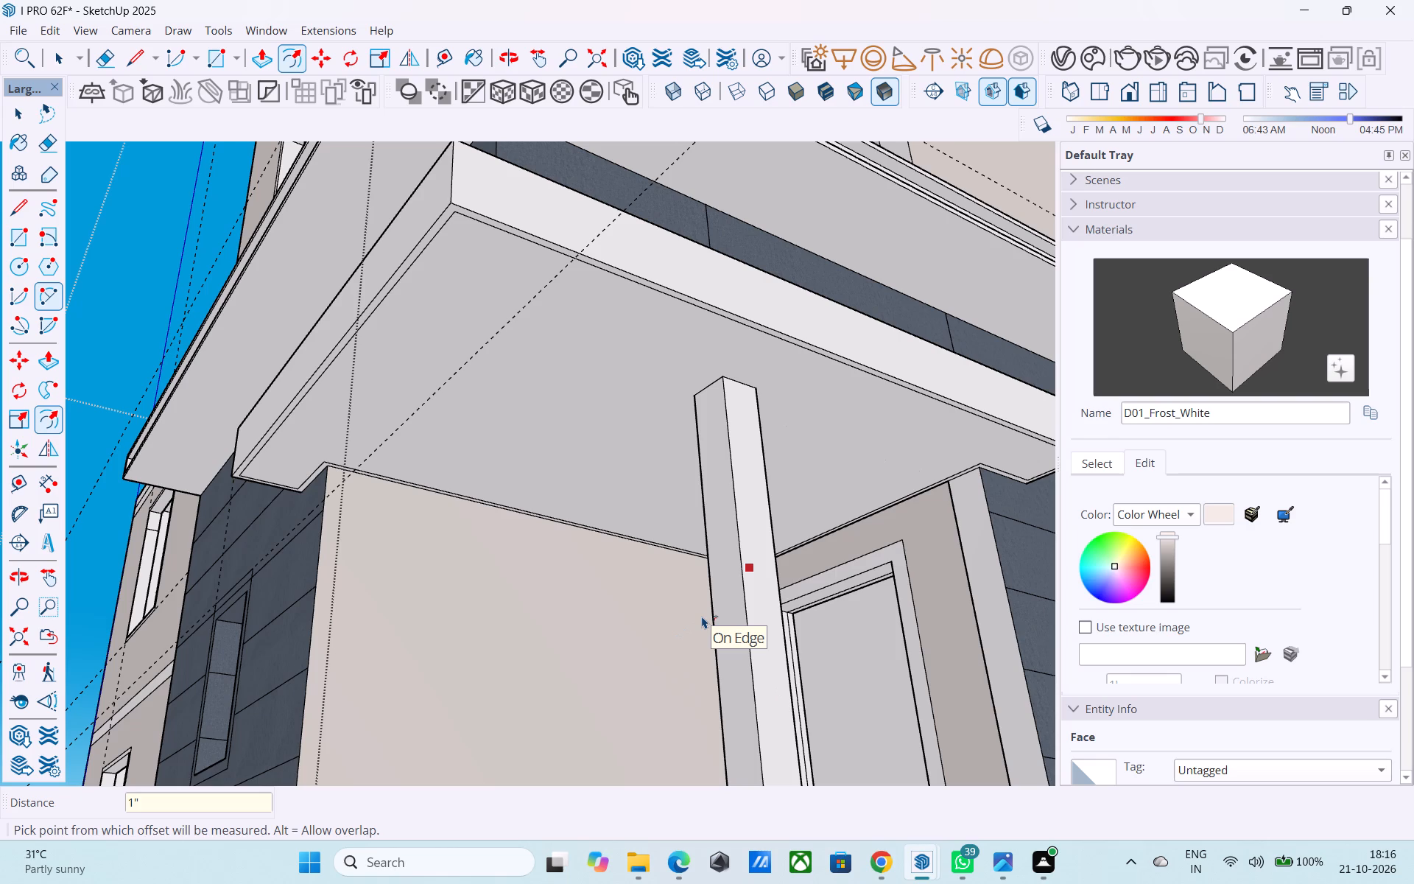
key("space")
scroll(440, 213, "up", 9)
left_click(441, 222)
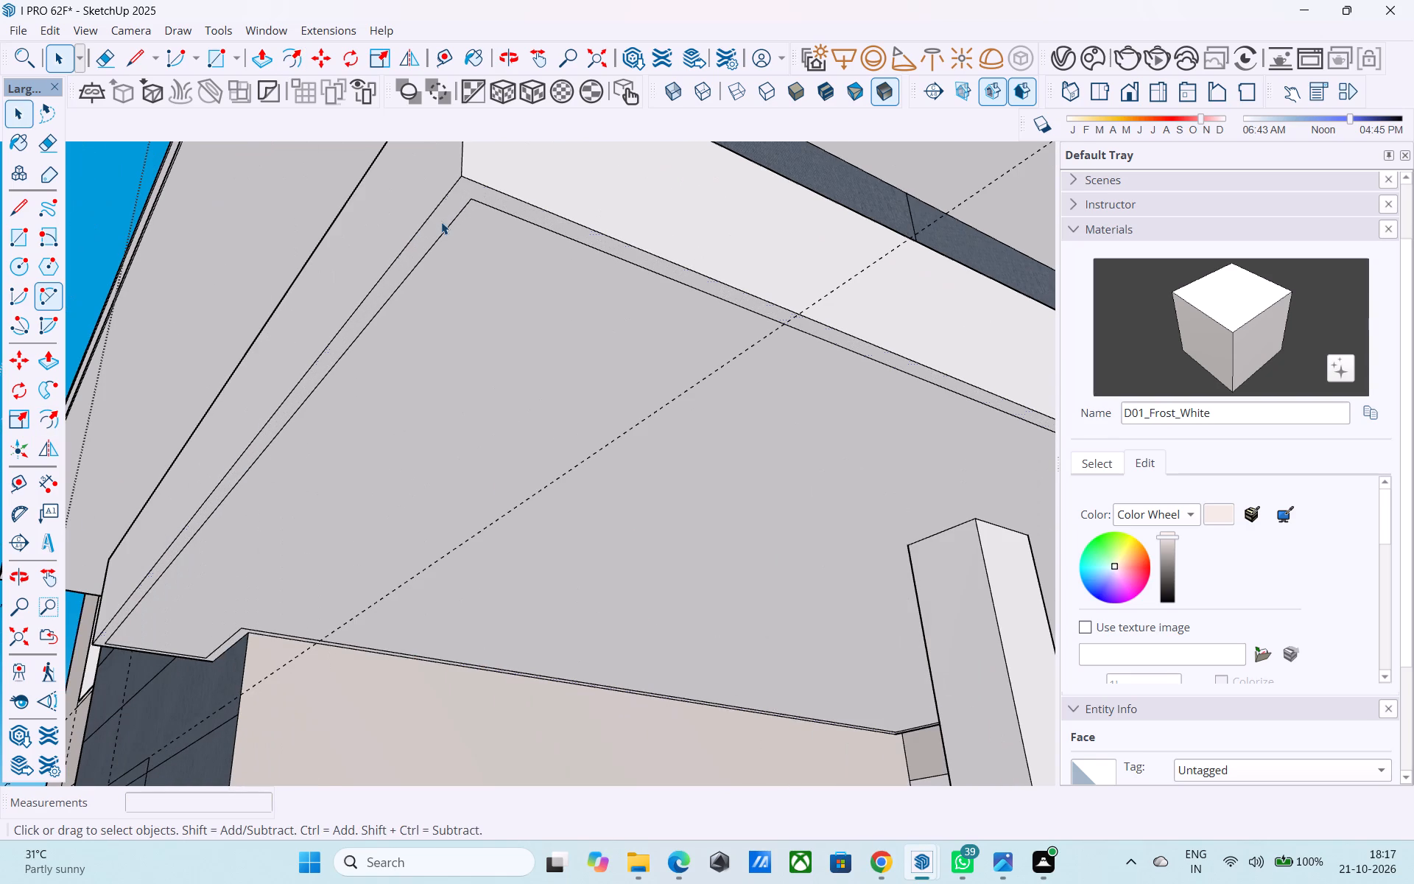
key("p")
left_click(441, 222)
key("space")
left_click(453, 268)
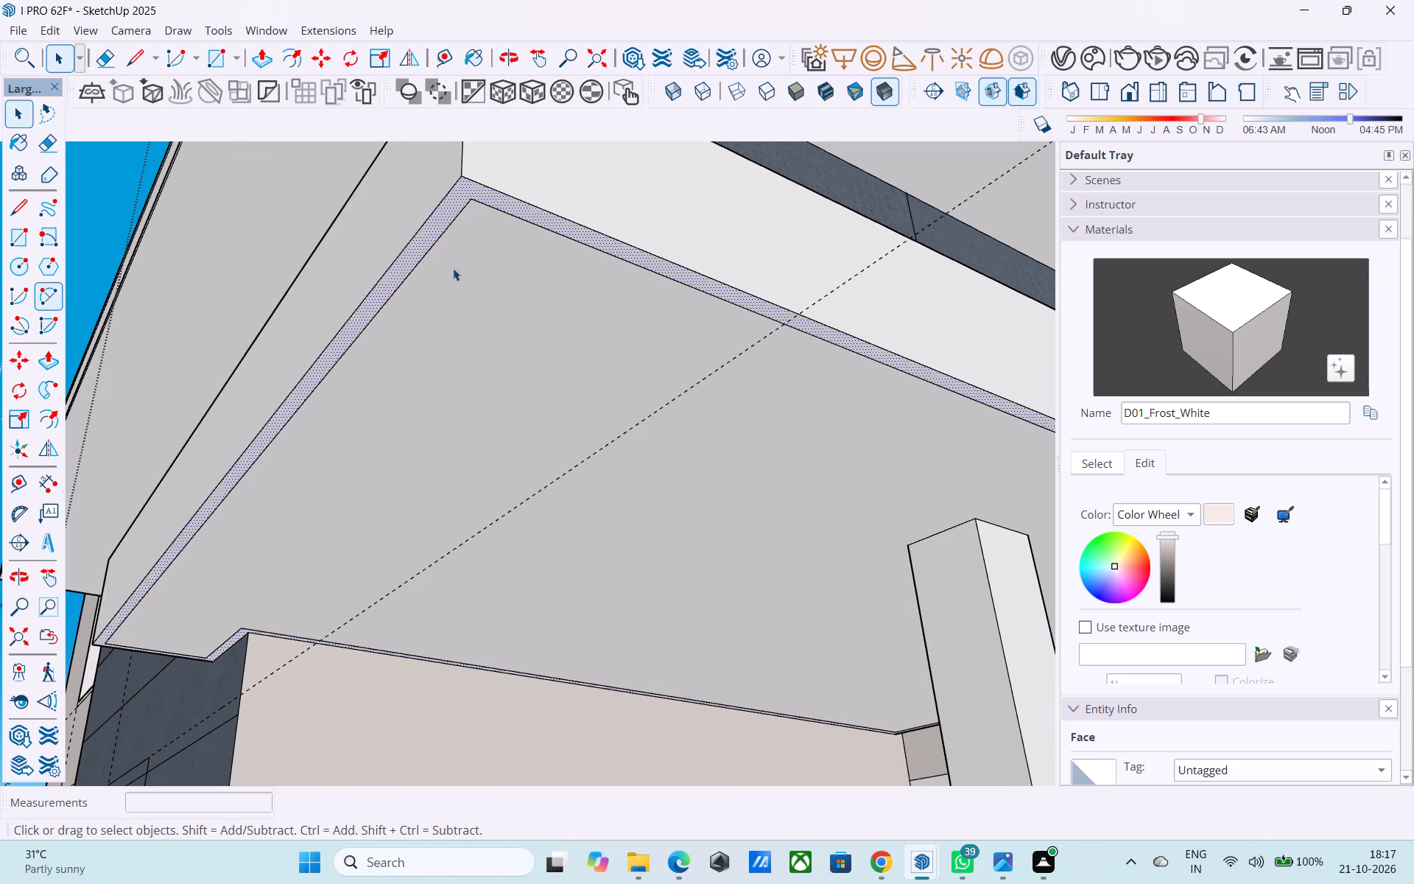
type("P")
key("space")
Offset the inner face of the slab's underside inward another 1" to form a second border.
left_click(455, 273)
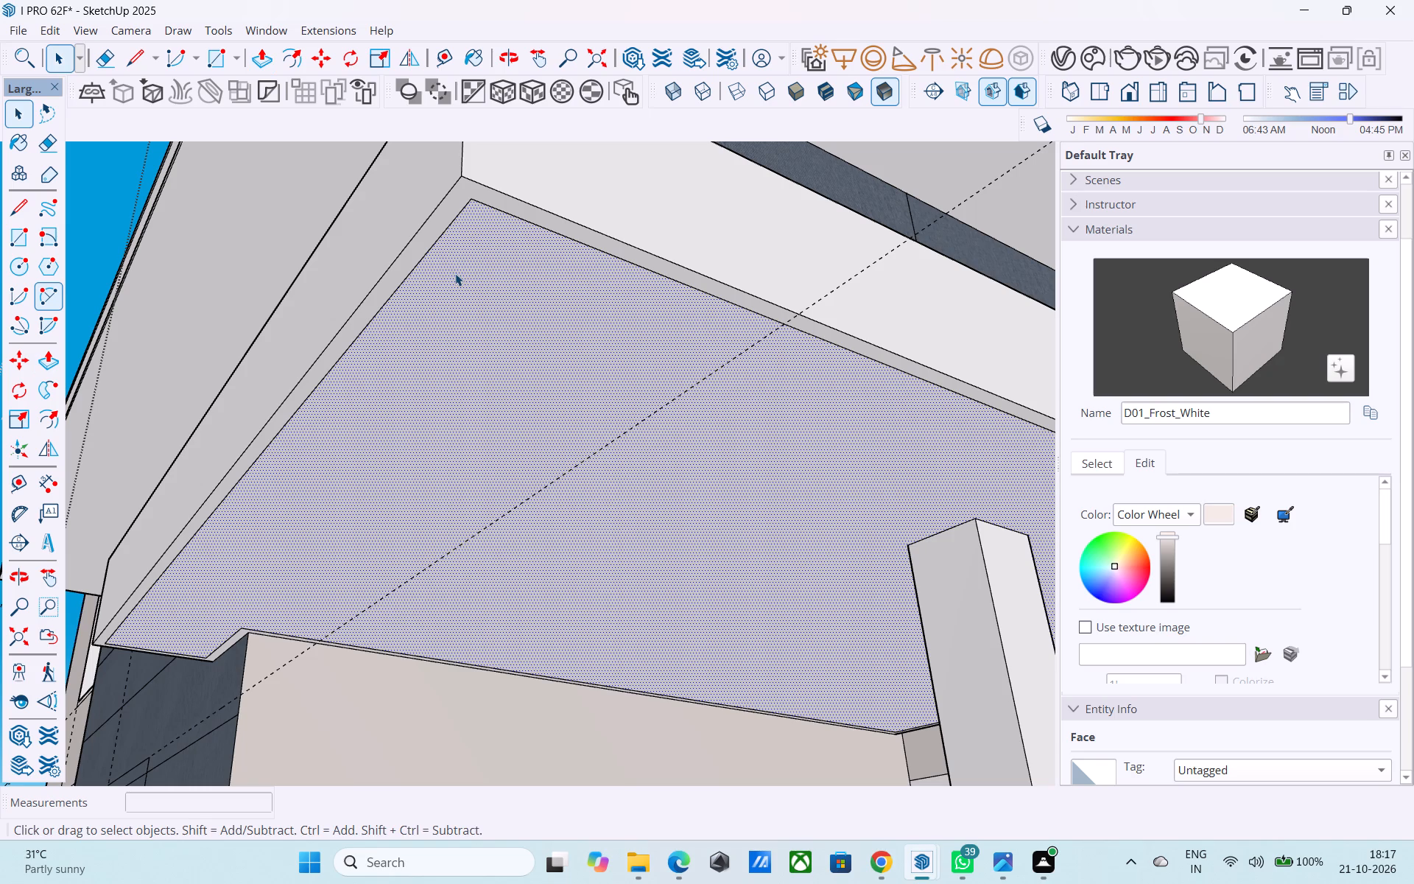
key("f")
left_click(455, 273)
type("1\"")
key("Return")
key("space")
Offset the innermost face of the slab's underside inward 2" to form a third border.
left_click(457, 279)
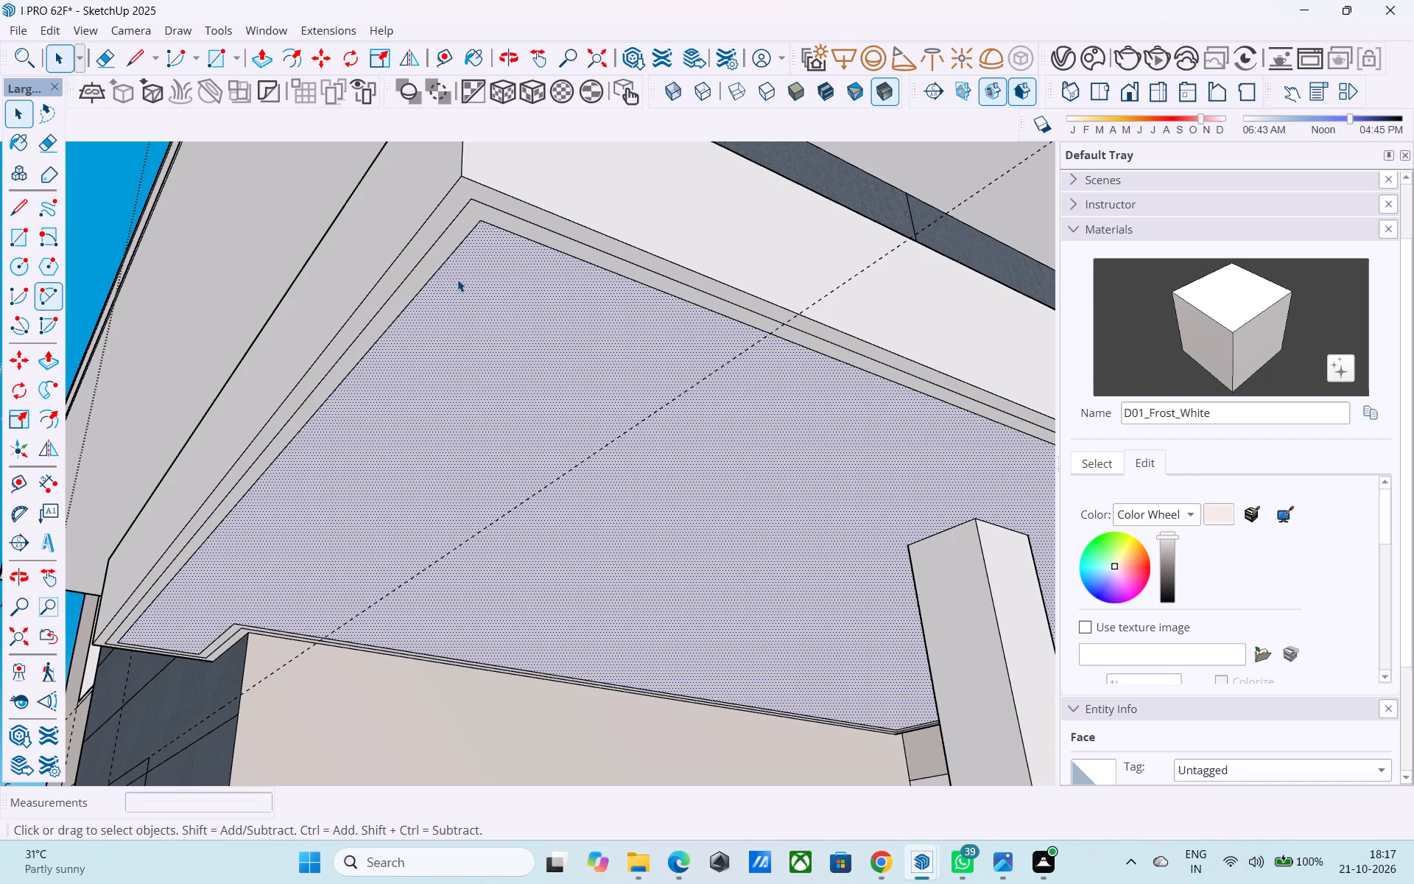
key("f")
left_click(460, 281)
type("2\"")
key("Return")
key("space")
Offset the remaining innermost underside face inward 2" to form a fourth border.
left_click(465, 288)
left_click(496, 342)
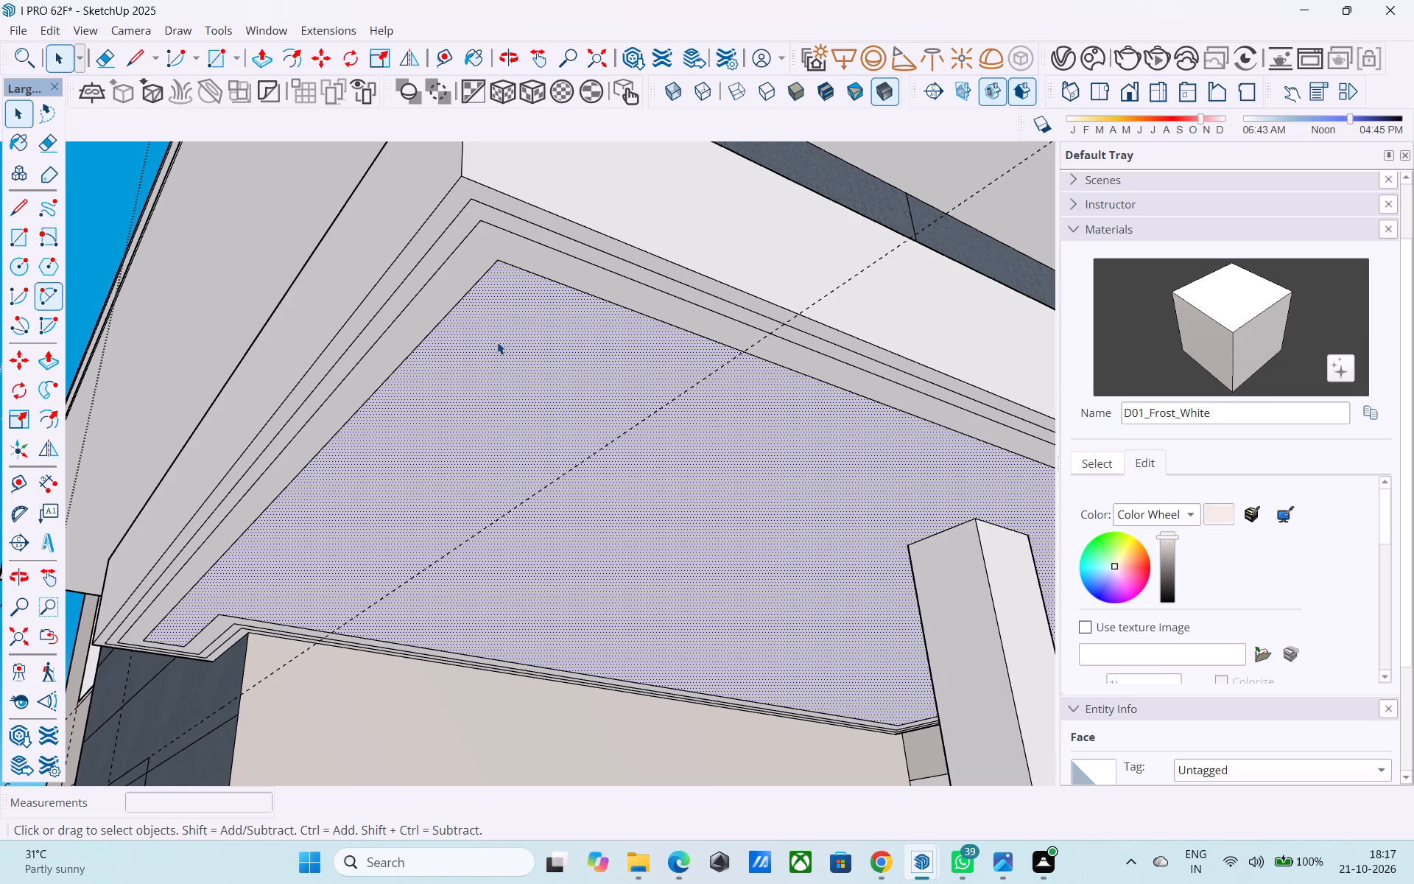
key("f")
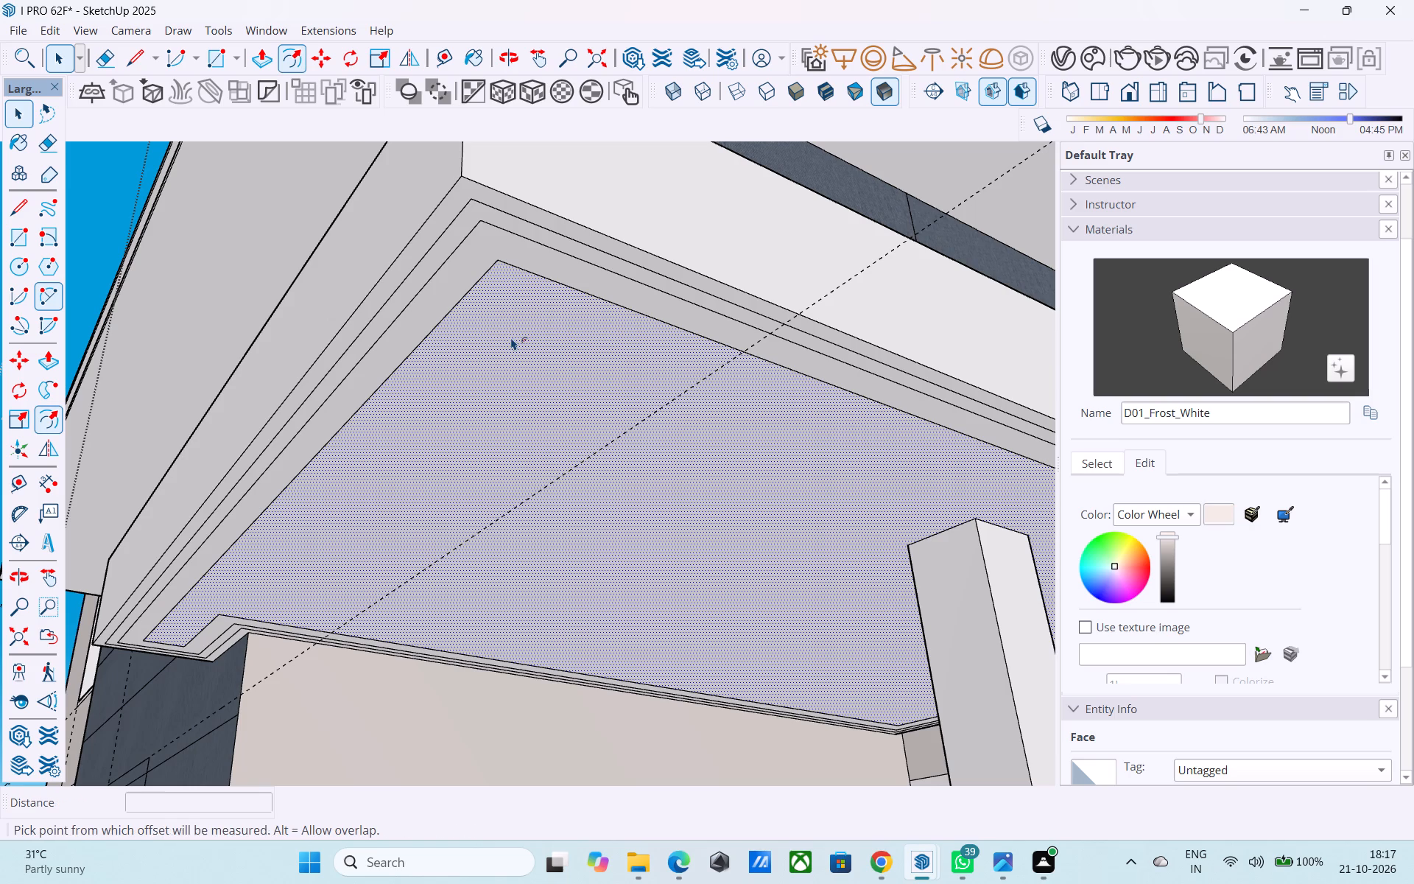
left_click(511, 337)
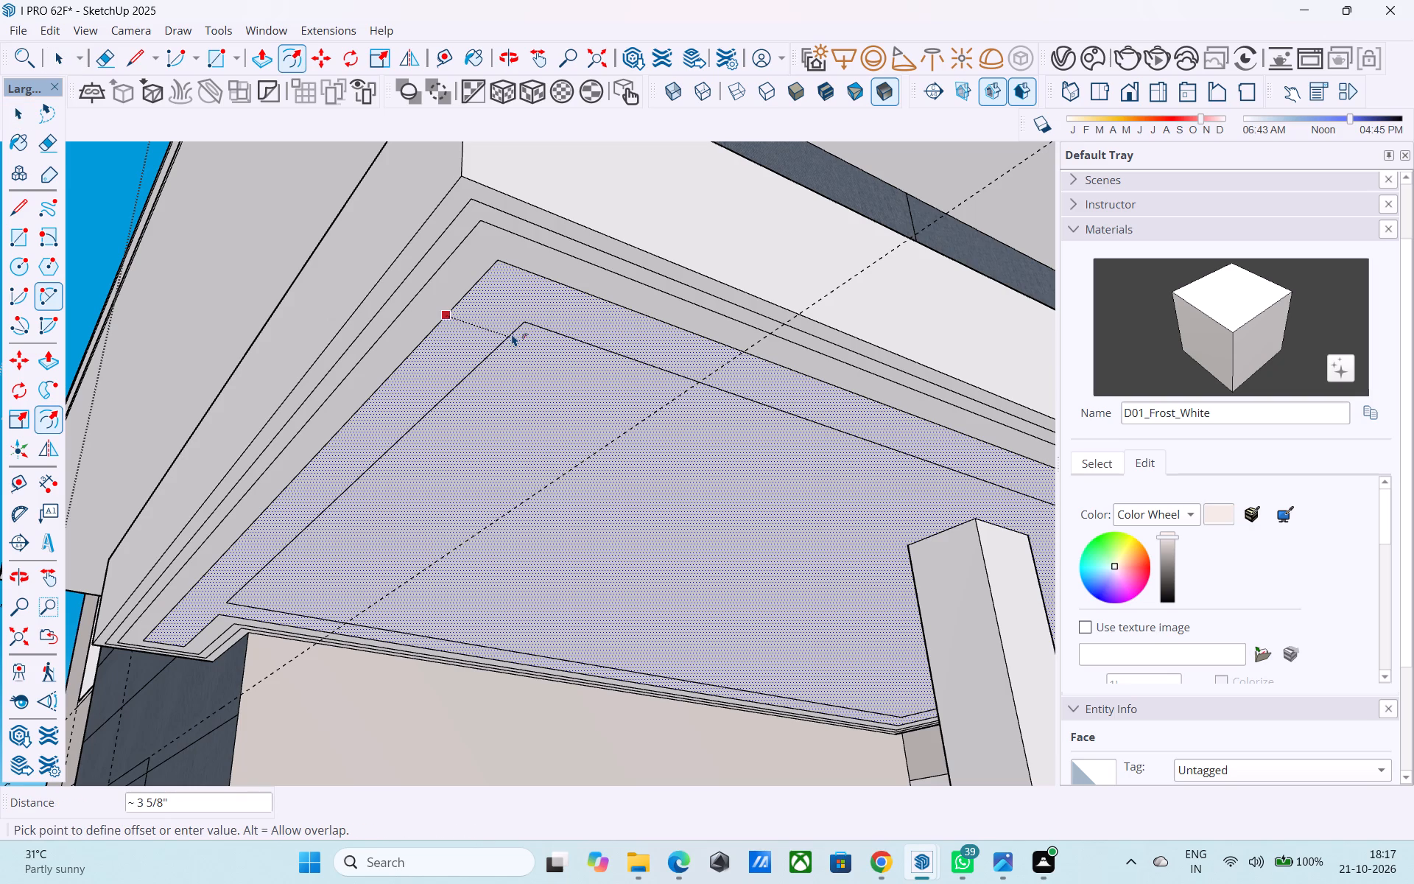
type("2\"")
key("Return")
key("space")
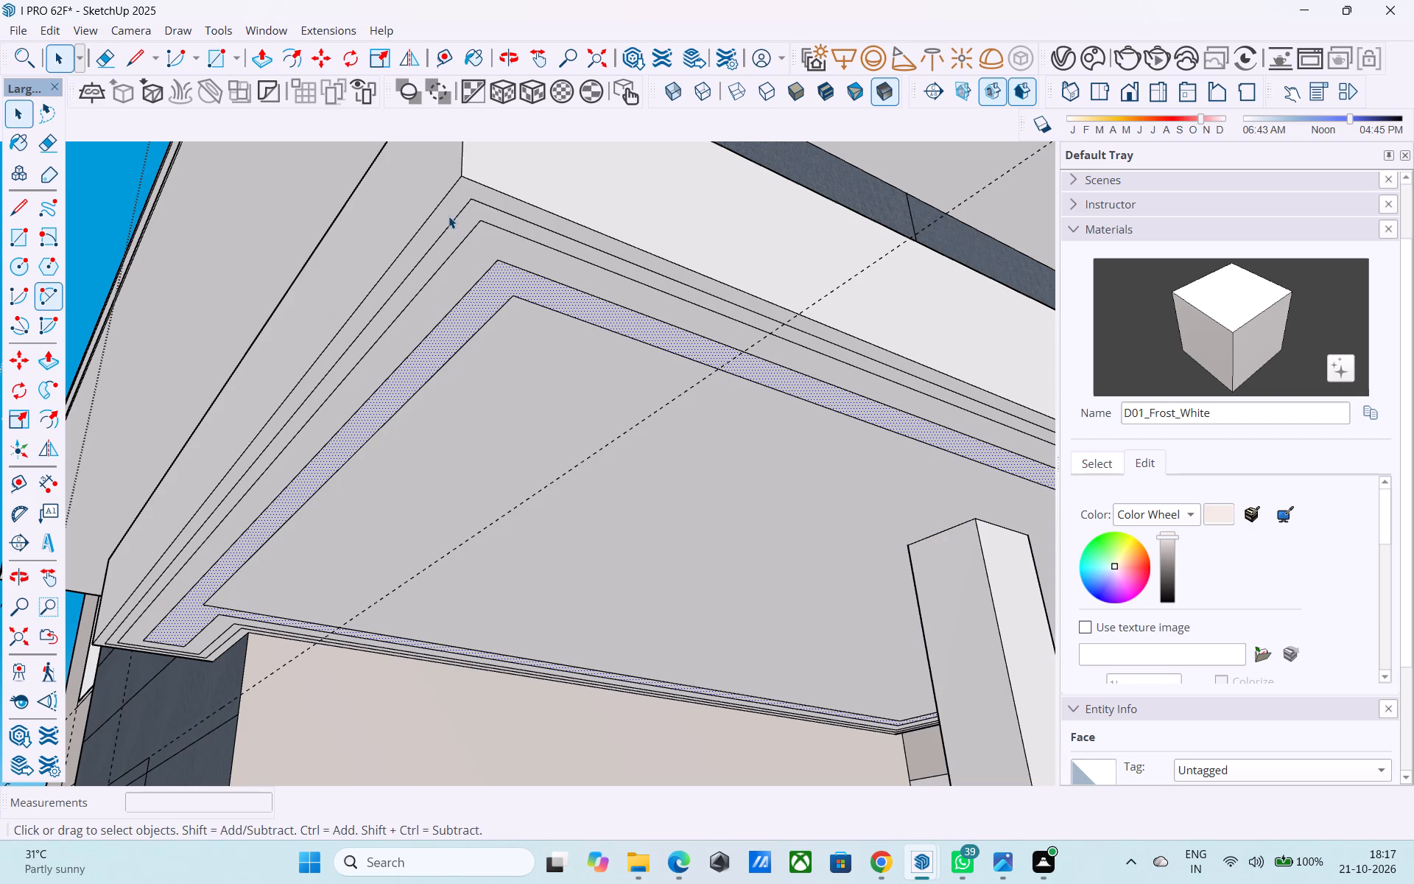
Push/Pull the second 1" border on the slab's underside downward 2".
left_click(450, 227)
left_click(452, 228)
left_click(457, 234)
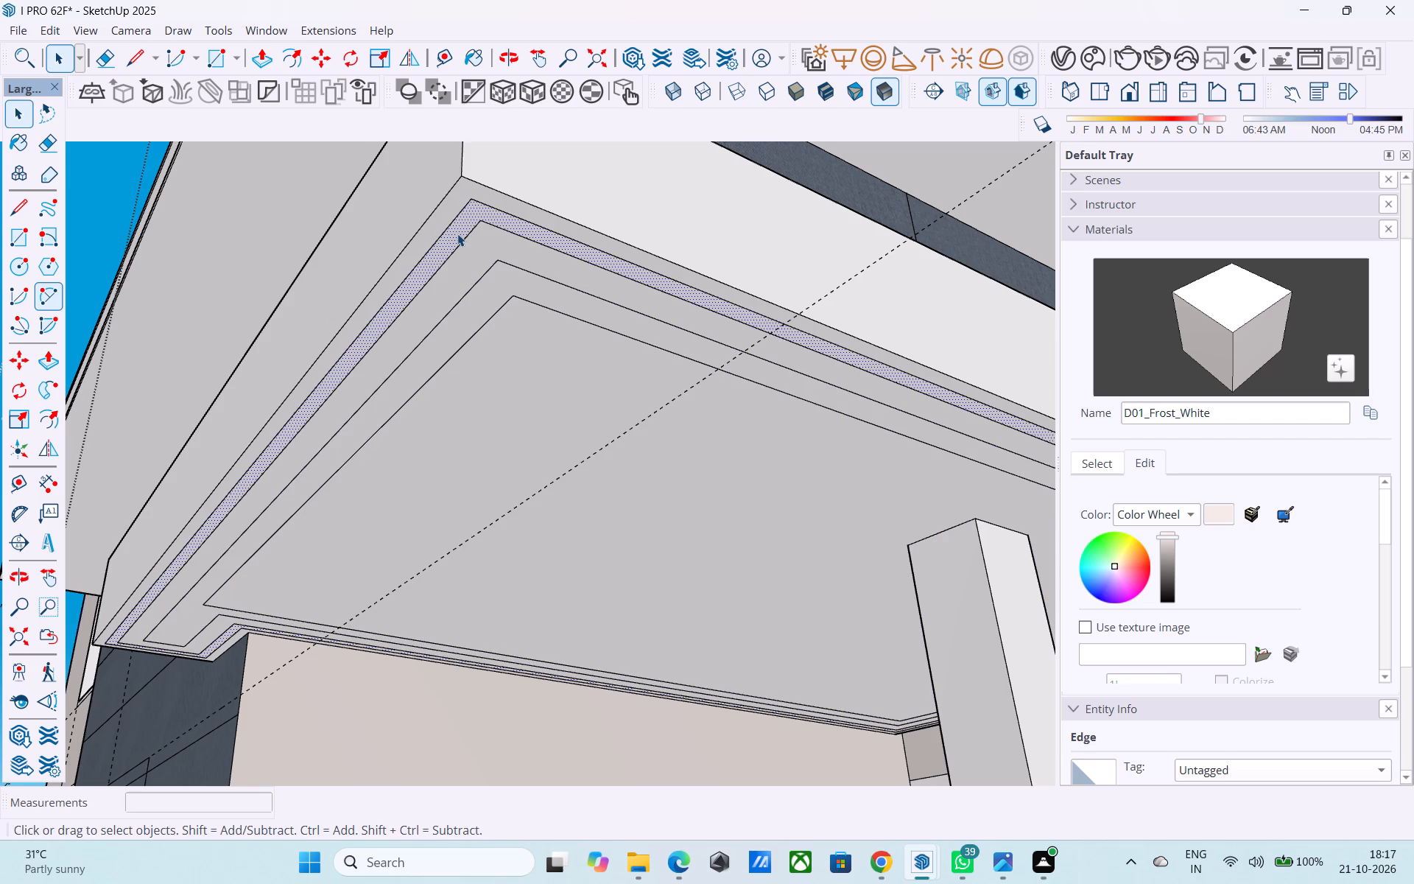
key("p")
left_click(457, 234)
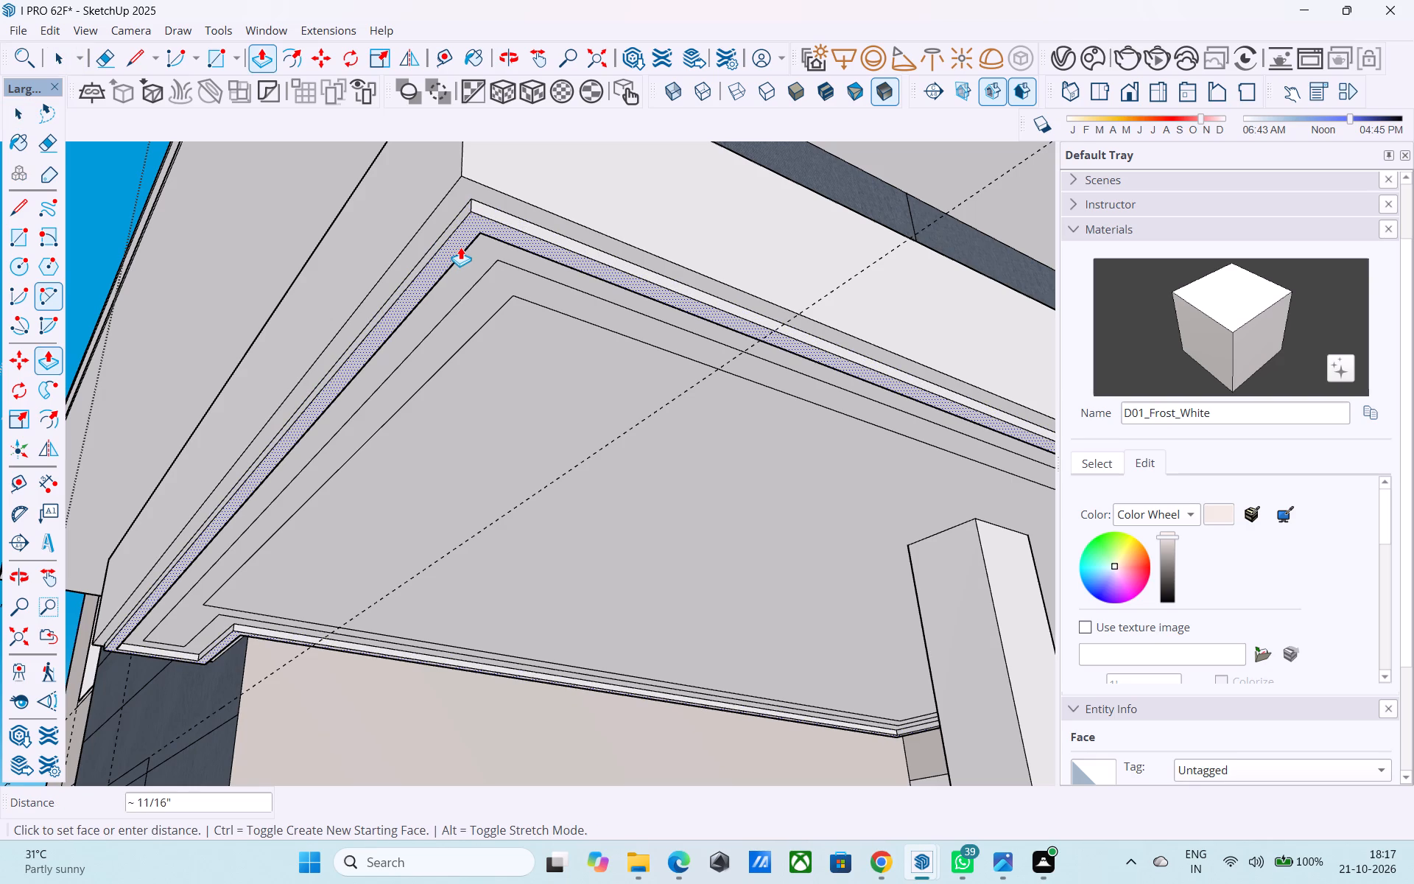
key("2")
key("shift+quotedbl")
key("Return")
Repeat the 2" downward Push/Pull on the remaining inner borders and centre of the slab's underside to build the stepped soffit.
scroll(479, 290, "up", 8)
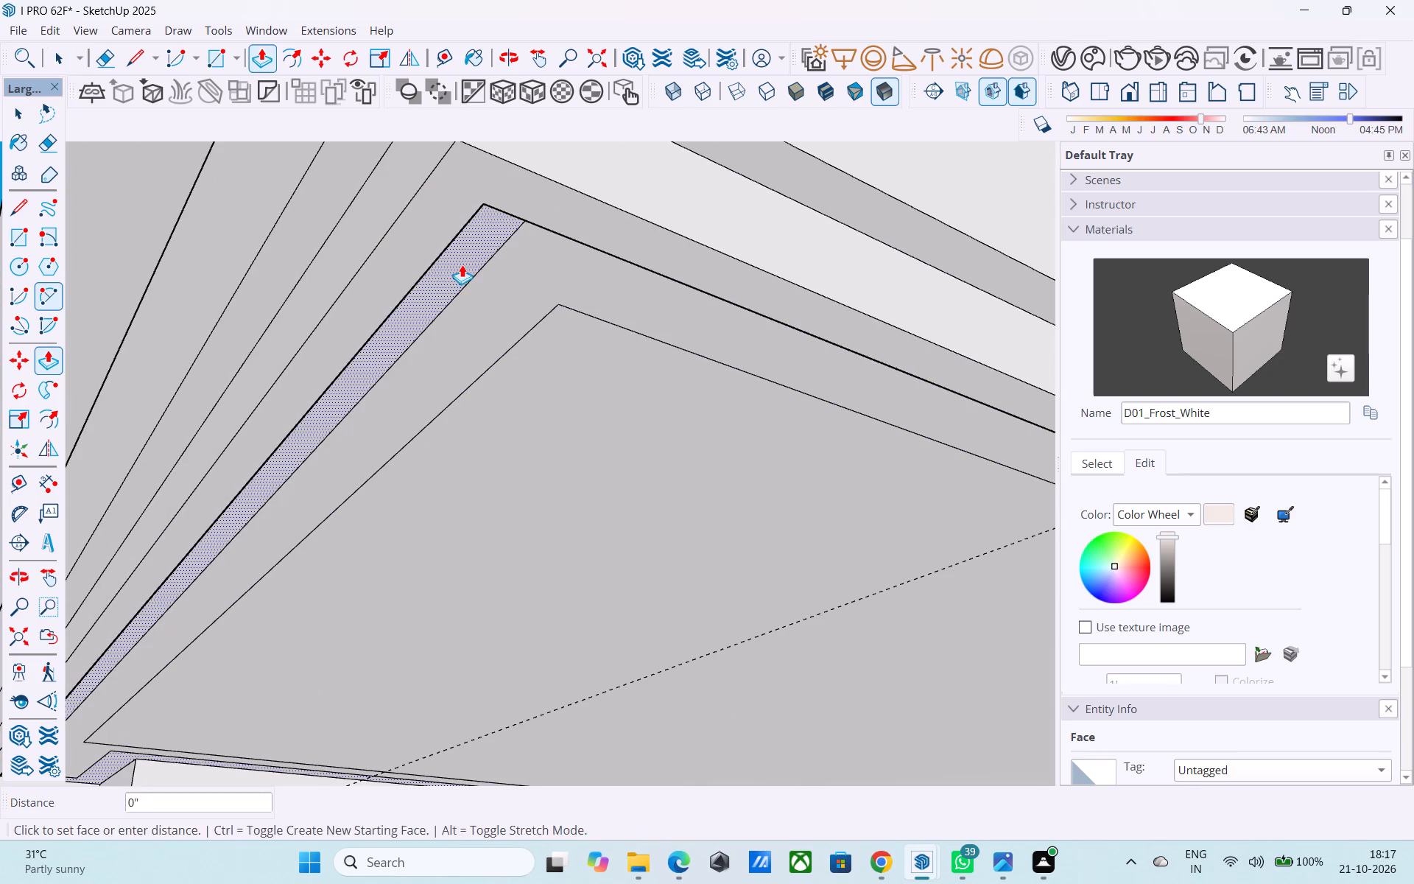
double_click(462, 265)
double_click(526, 382)
middle_click_drag(523, 388, 507, 319)
scroll(505, 318, "up", 3)
double_click(507, 325)
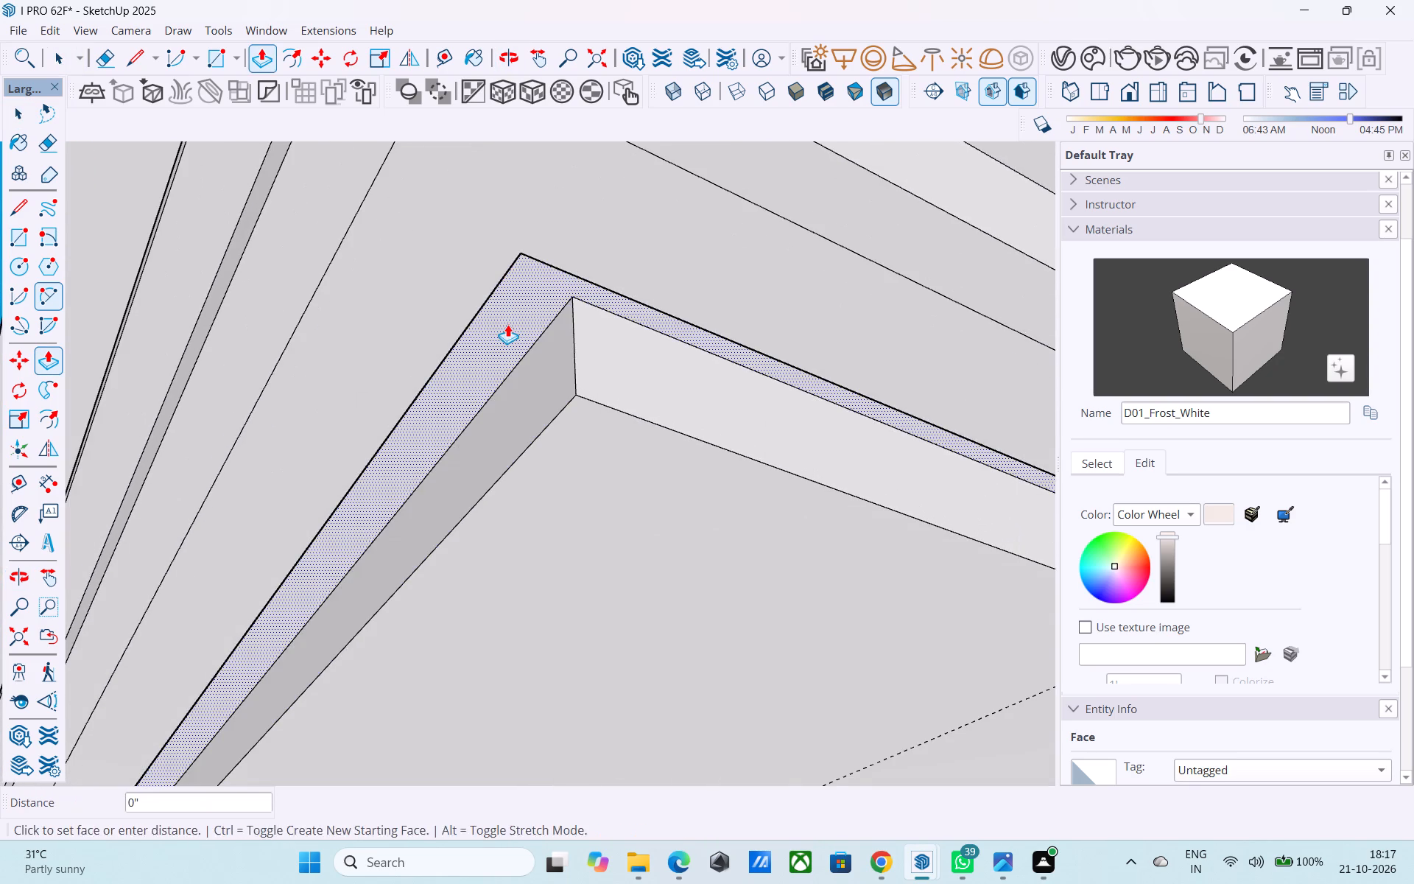
scroll(505, 322, "up", 1)
scroll(505, 322, "down", 16)
middle_click_drag(503, 368, 514, 443)
scroll(500, 379, "up", 3)
double_click(487, 288)
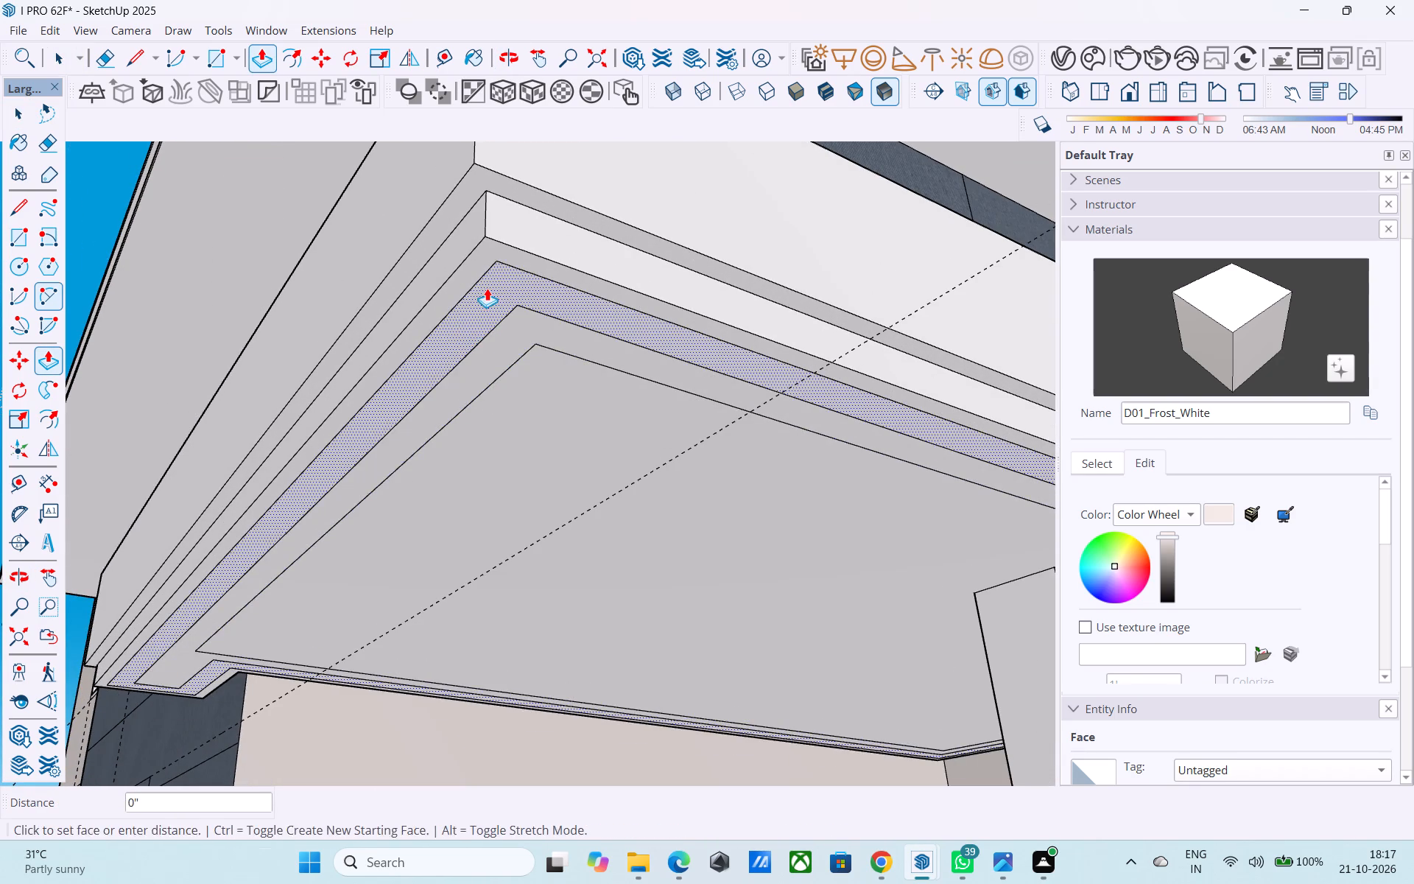
double_click(518, 407)
middle_click_drag(519, 407, 502, 341)
scroll(507, 347, "up", 5)
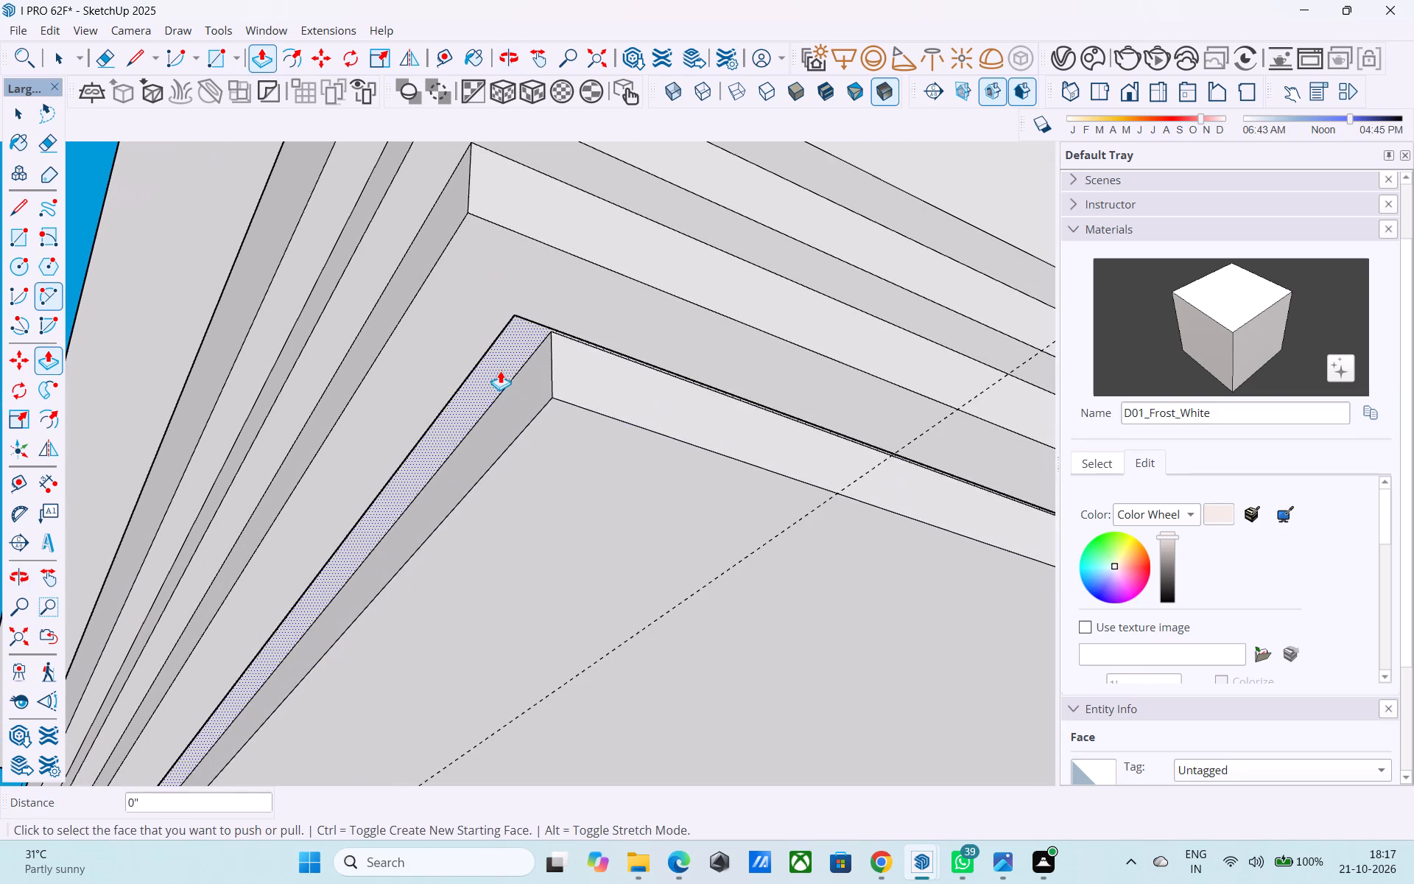
double_click(499, 366)
double_click(525, 477)
Examine the stepped soffits and the clad corner of the building from below, above and both sides.
scroll(568, 308, "down", 15)
middle_click_drag(555, 399, 541, 550)
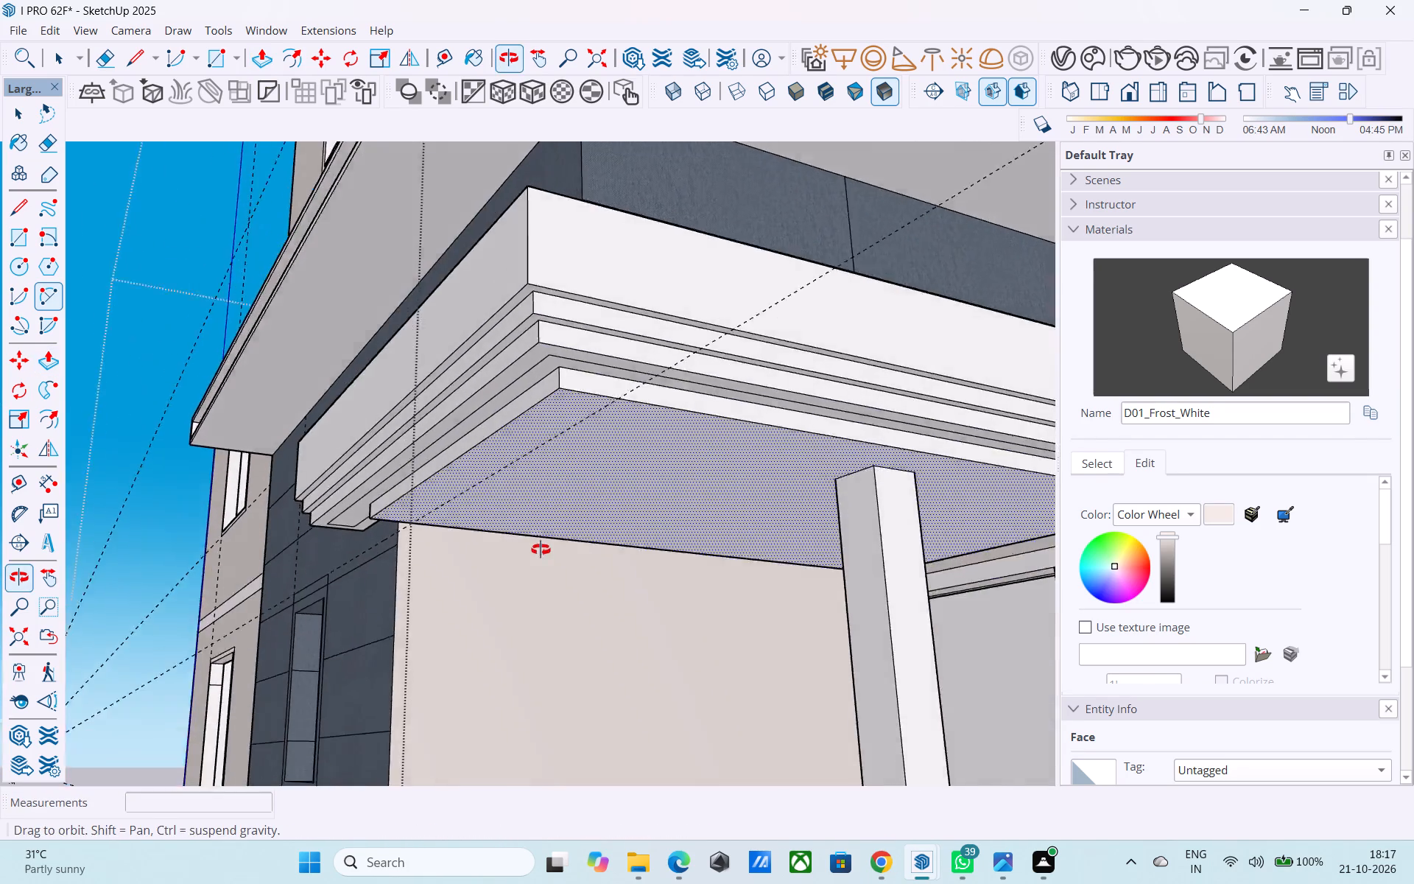
middle_click_drag(541, 550, 543, 558)
scroll(543, 557, "up", 1)
scroll(583, 423, "down", 11)
middle_click_drag(615, 443, 661, 504)
scroll(571, 259, "down", 11)
middle_click_drag(642, 371, 649, 407)
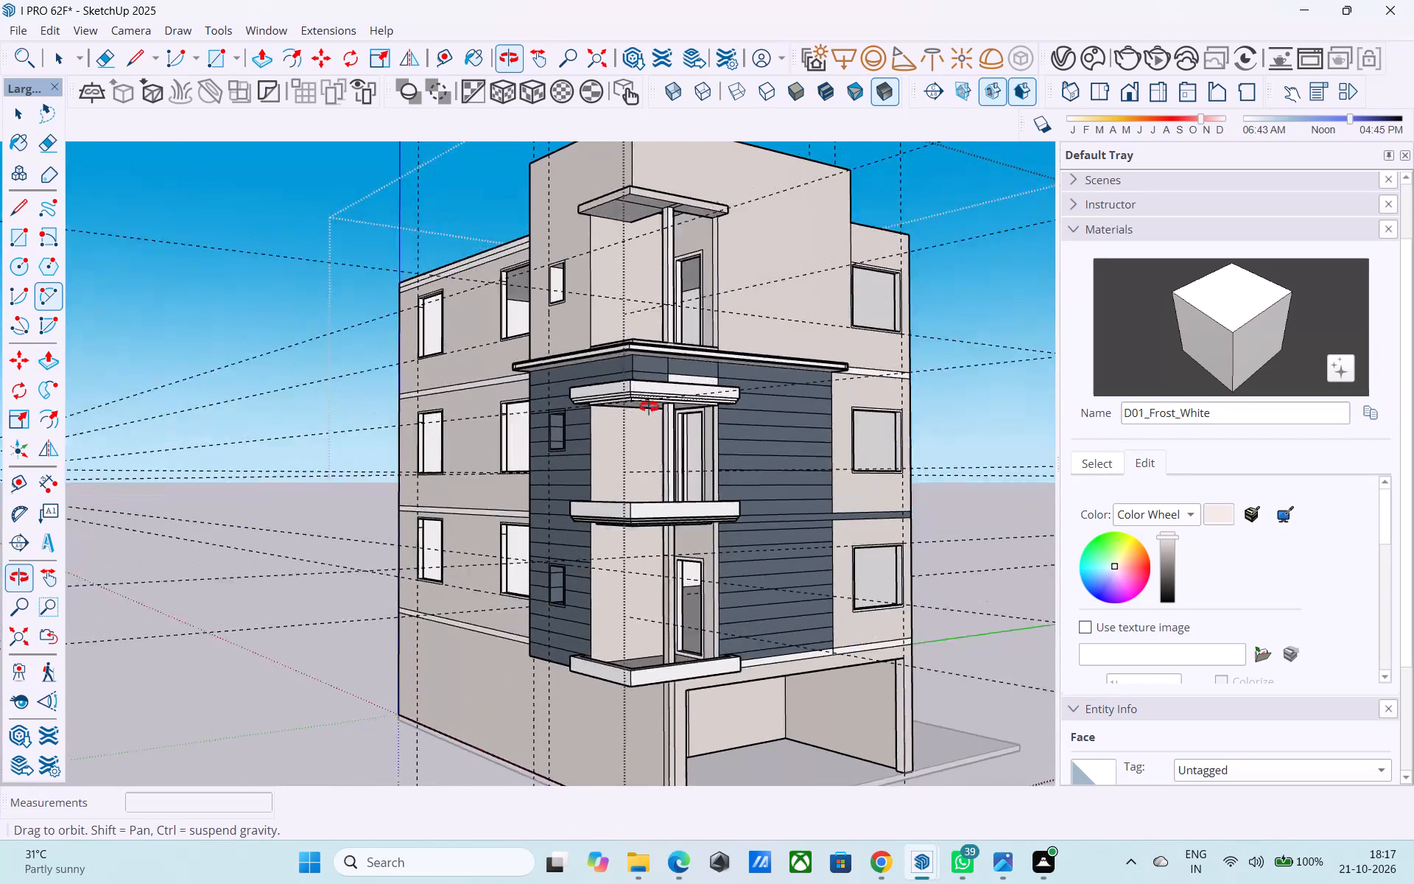
middle_click_drag(649, 407, 599, 373)
scroll(614, 208, "down", 4)
middle_click_drag(614, 264, 614, 329)
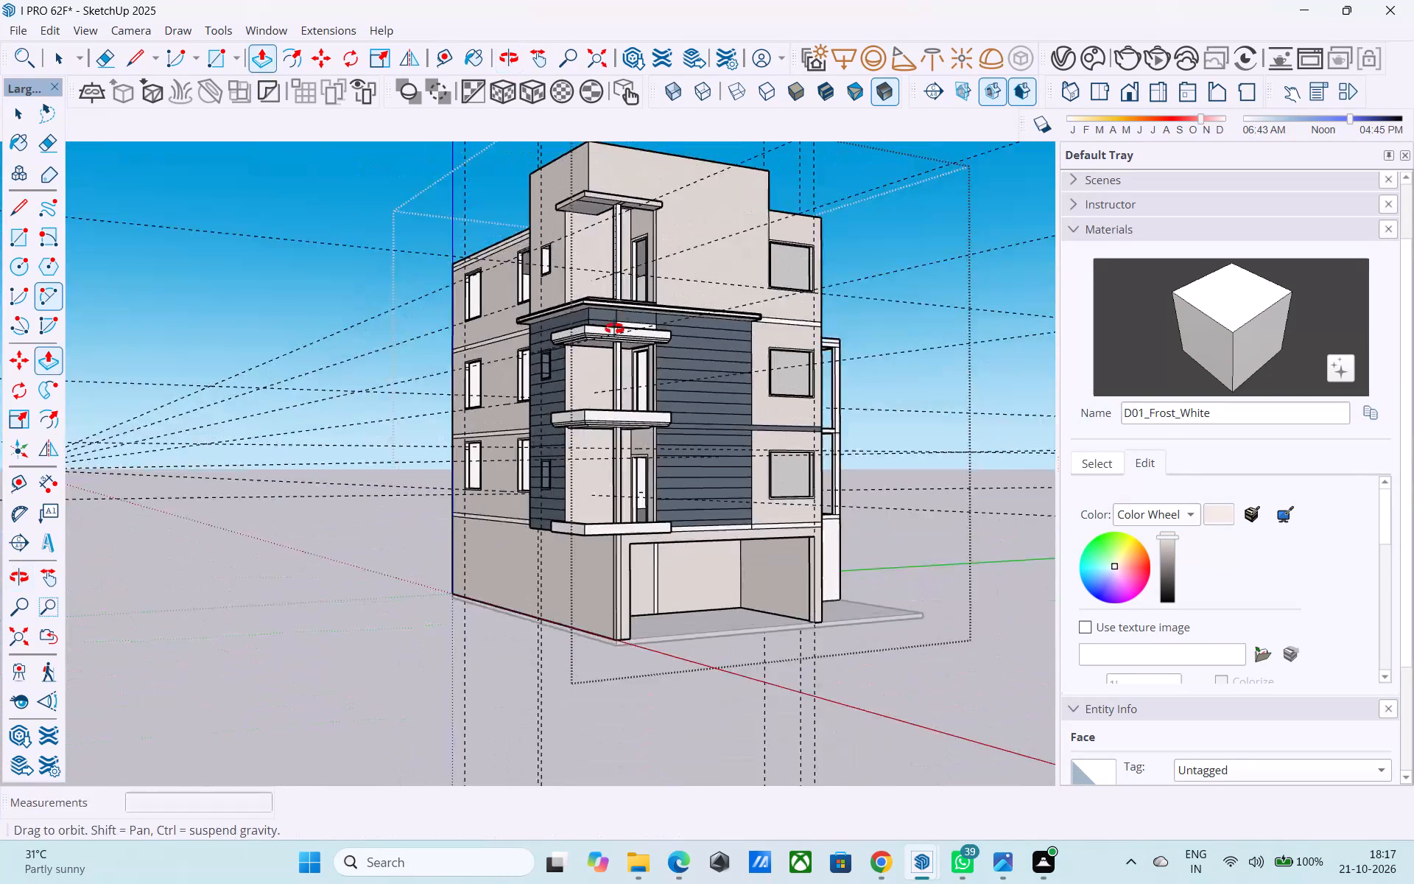
middle_click_drag(614, 329, 622, 451)
scroll(665, 400, "up", 5)
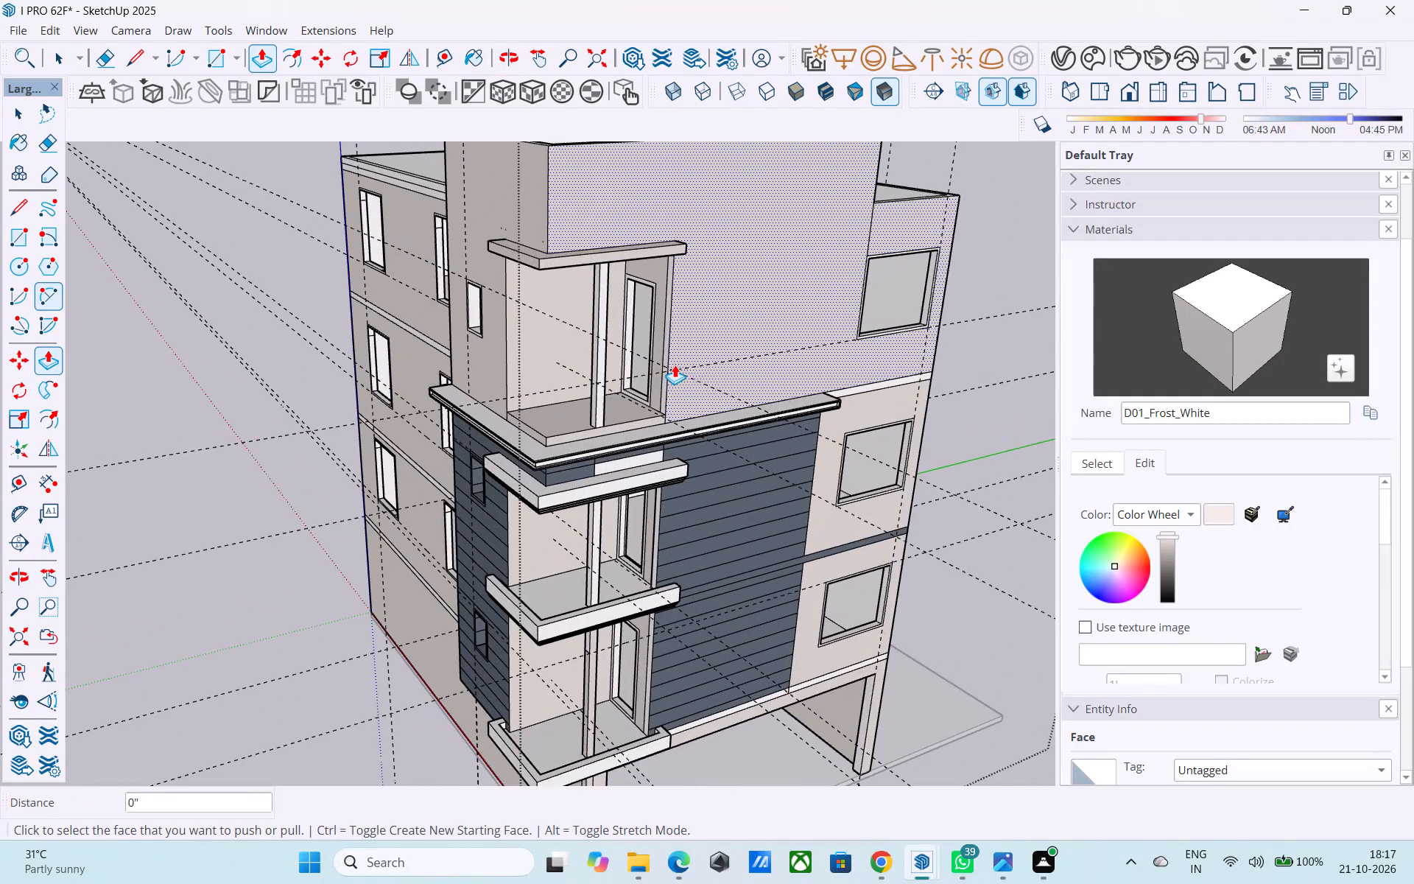
scroll(672, 368, "down", 2)
middle_click_drag(672, 368, 644, 220, "shift")
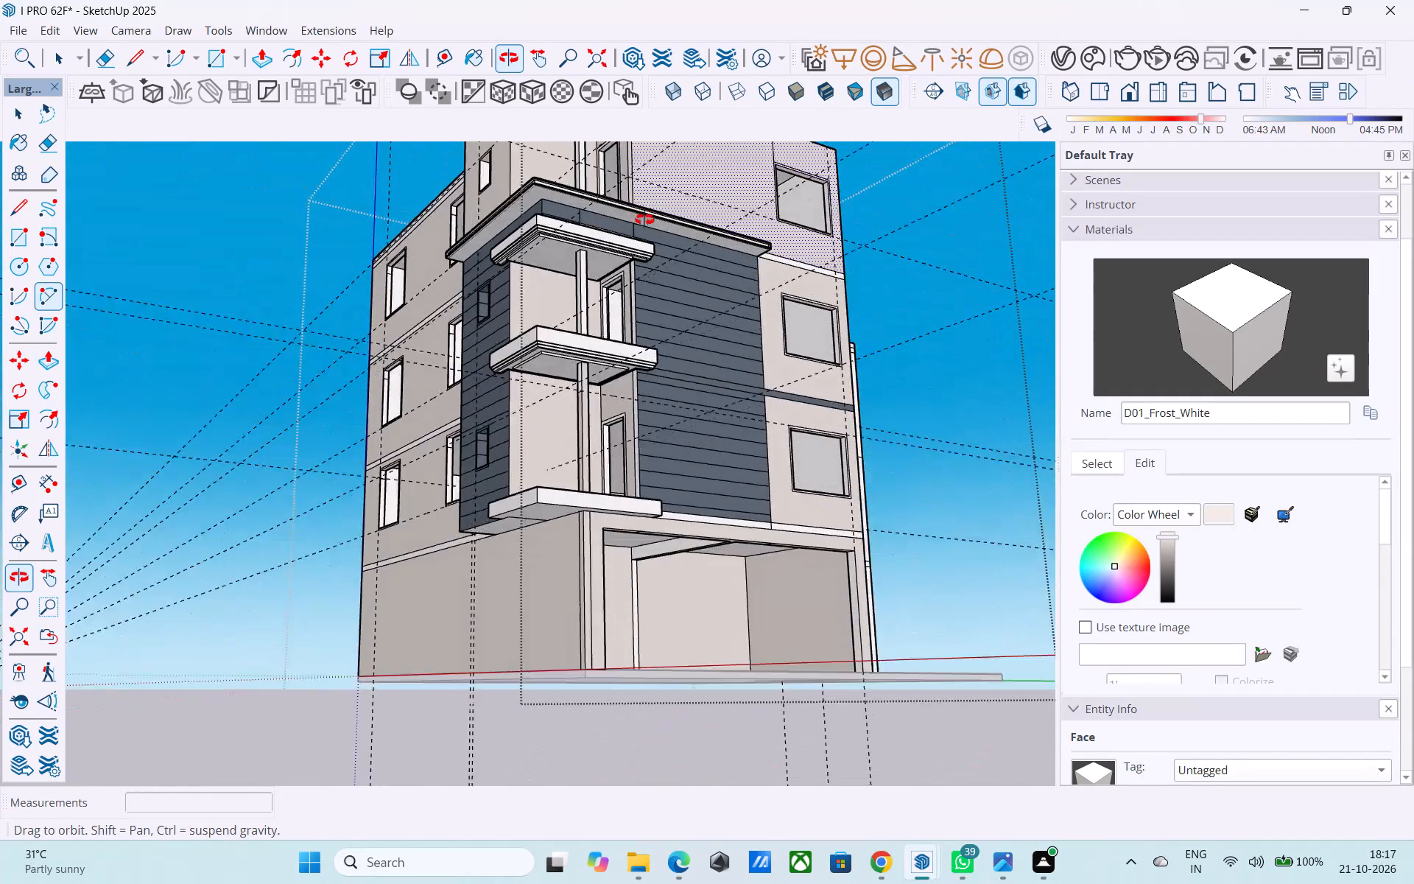
middle_click_drag(644, 220, 653, 159, "shift")
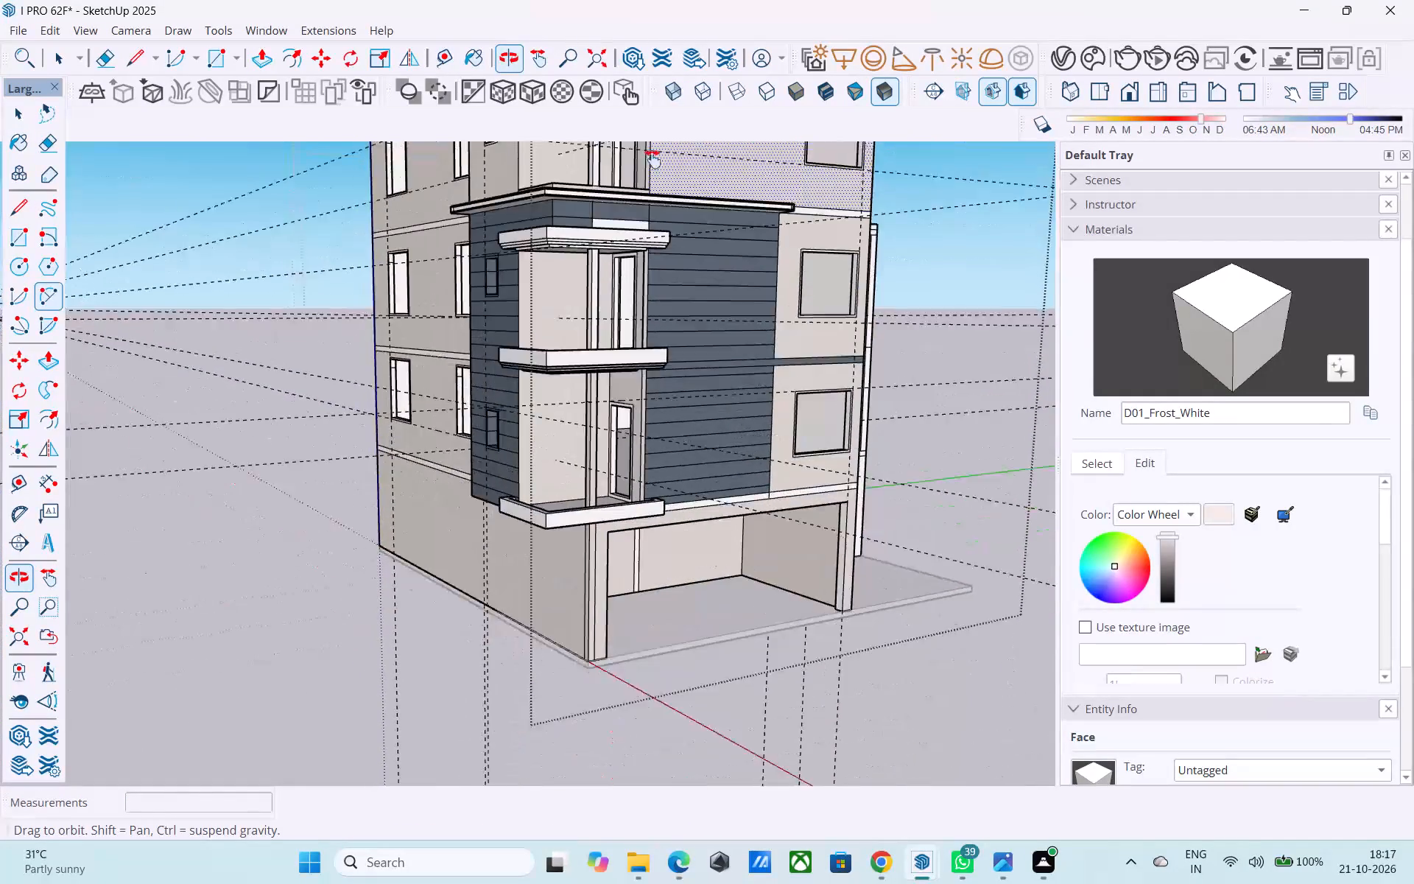
middle_click_drag(653, 159, 653, 126, "shift")
Draw a 4" by 4" square on top of the lowest balcony's raised rim at its outer corner.
scroll(602, 269, "up", 6)
middle_click_drag(574, 381, 619, 234, "shift")
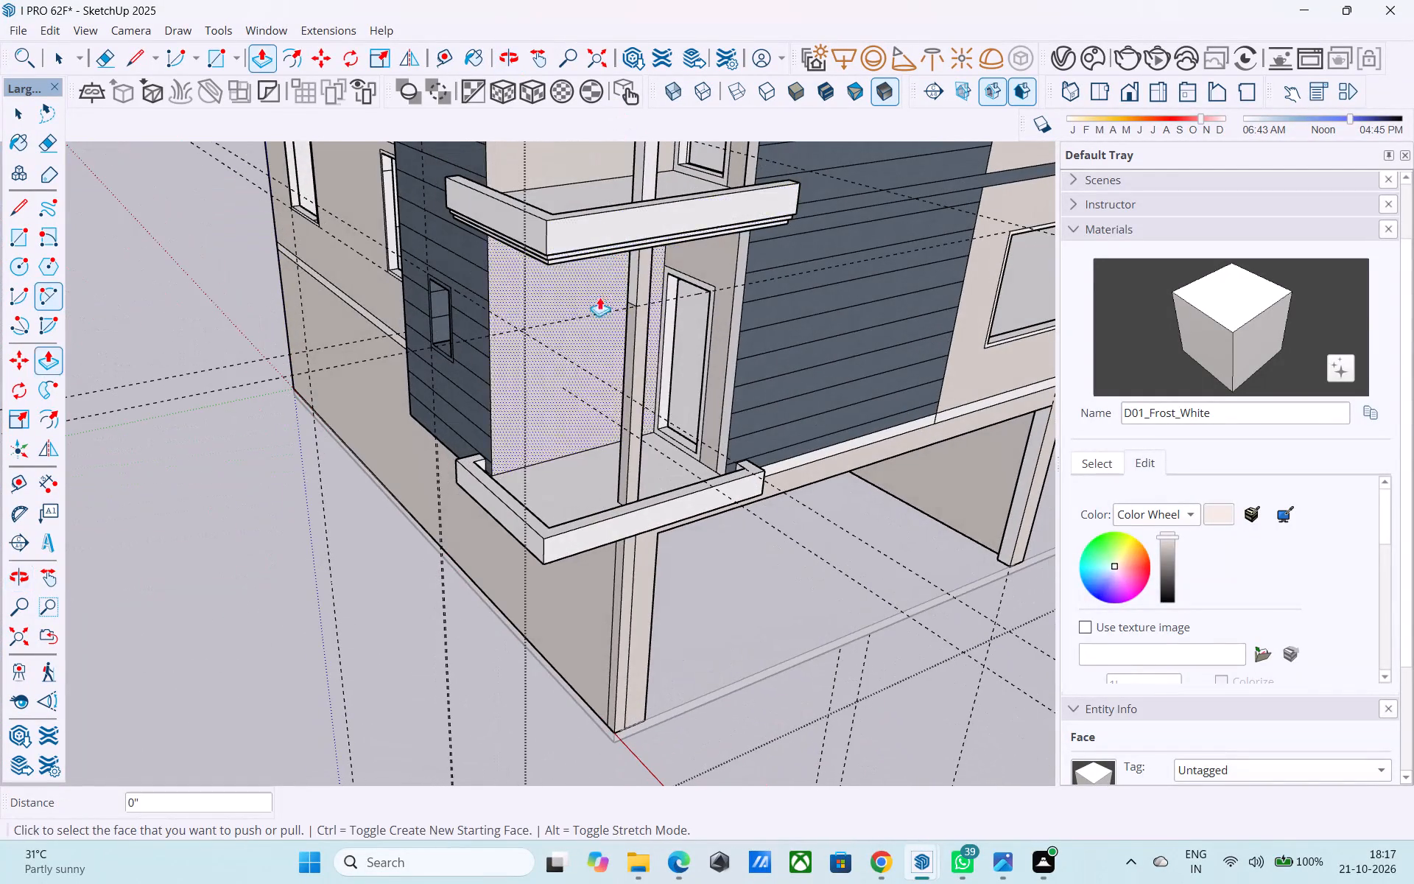
middle_click_drag(527, 454, 588, 309, "shift")
scroll(566, 342, "up", 11)
key("space")
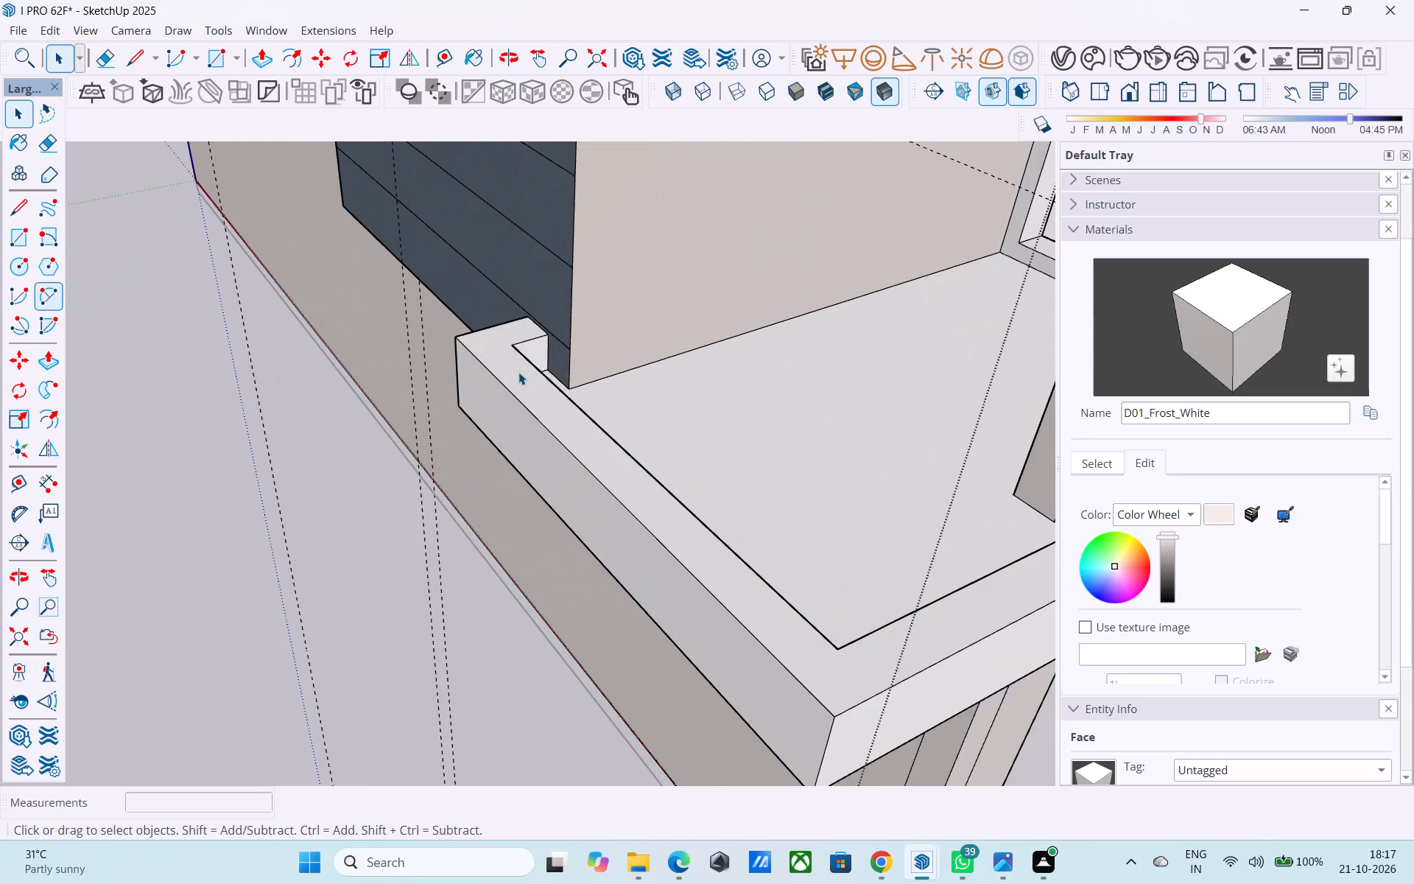
scroll(516, 370, "down", 4)
scroll(516, 370, "up", 1)
key("r")
scroll(546, 371, "down", 7)
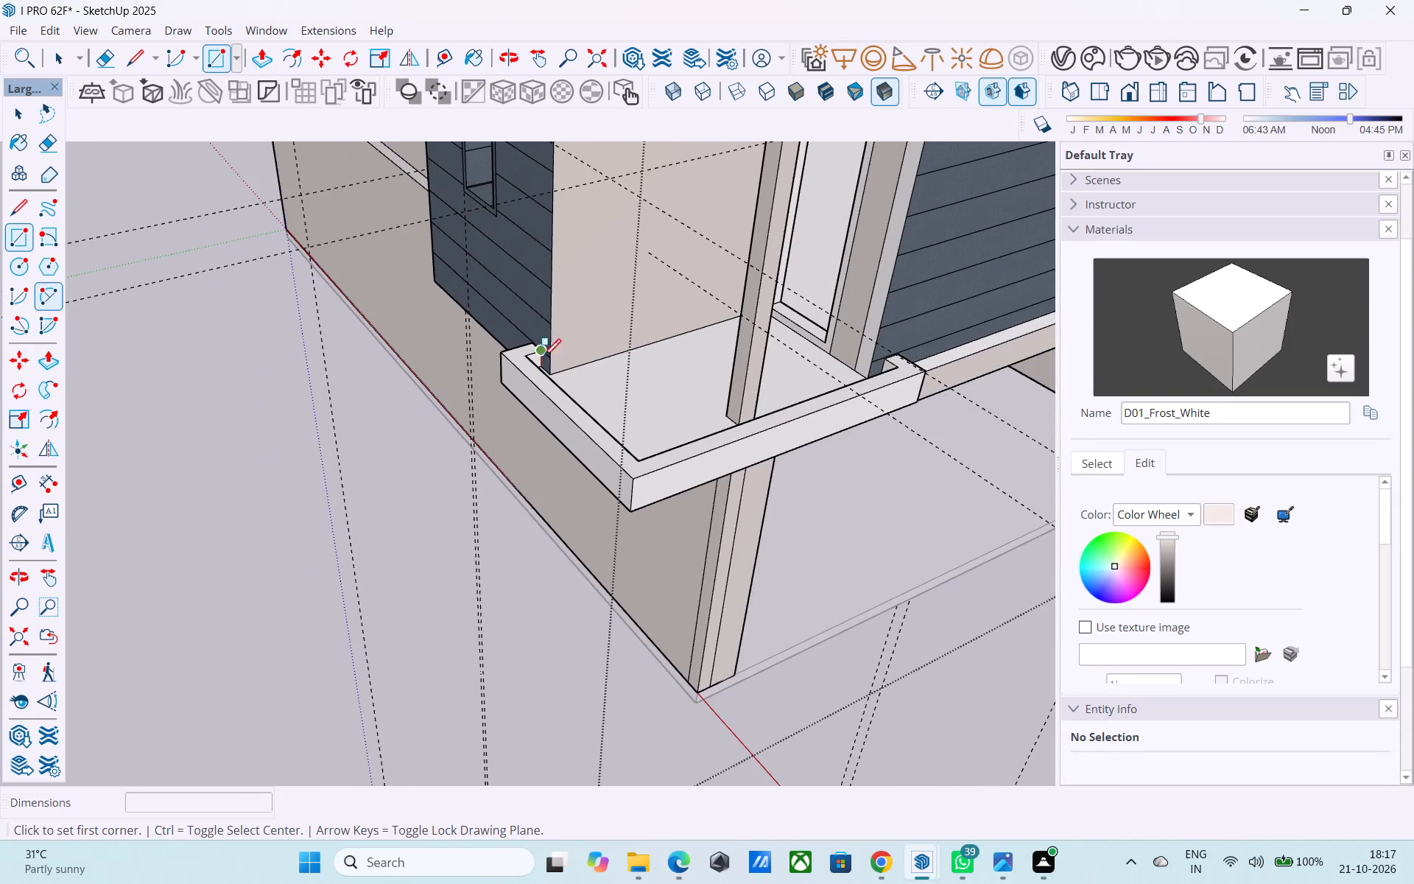
scroll(680, 327, "down", 5)
middle_click_drag(597, 324, 392, 348)
scroll(504, 450, "up", 5)
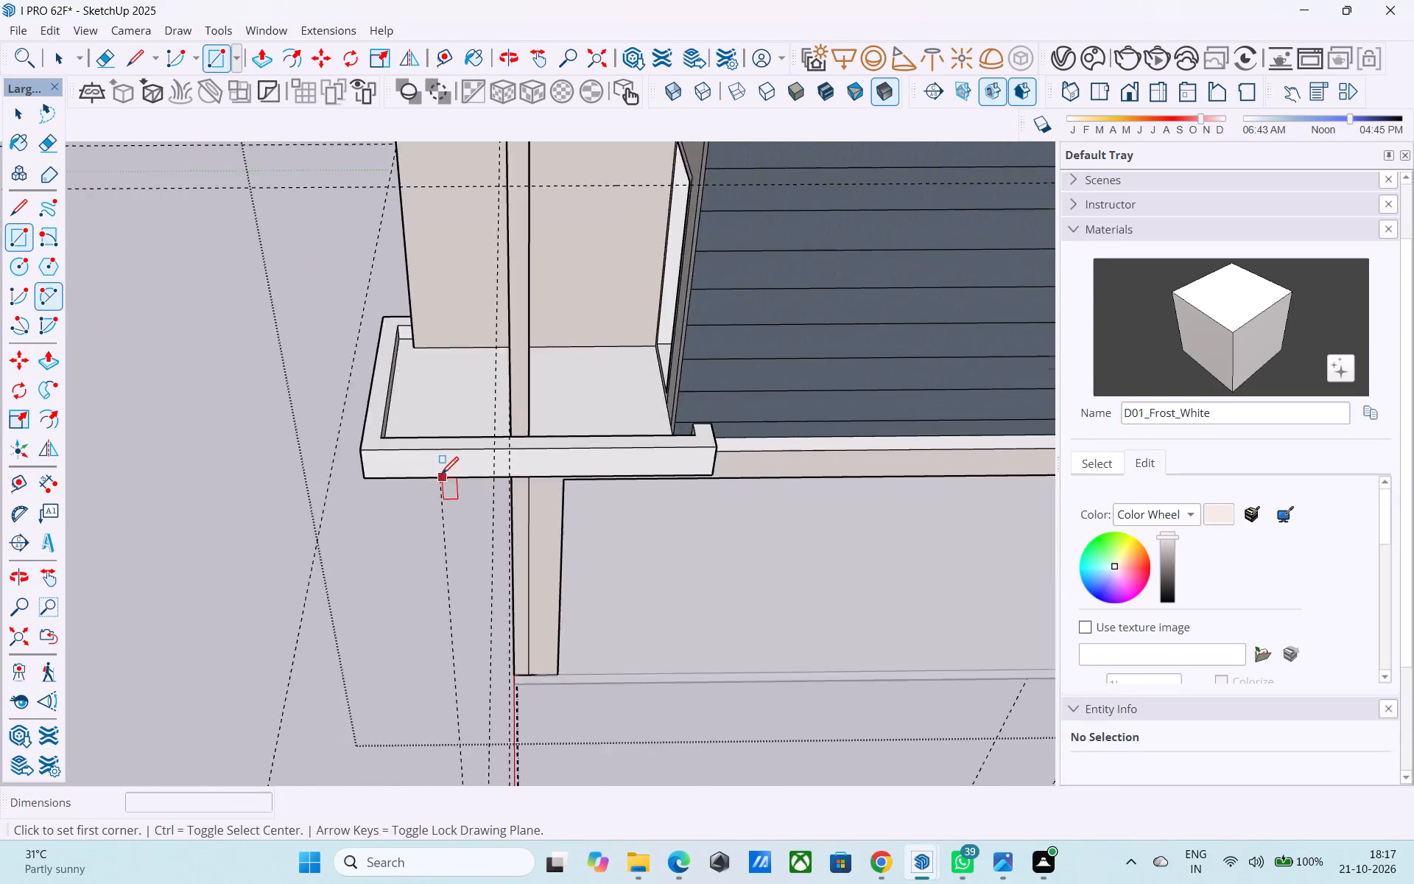
scroll(441, 476, "up", 1)
middle_click_drag(460, 480, 627, 508)
scroll(437, 512, "up", 7)
scroll(466, 484, "down", 5)
middle_click_drag(496, 470, 471, 550)
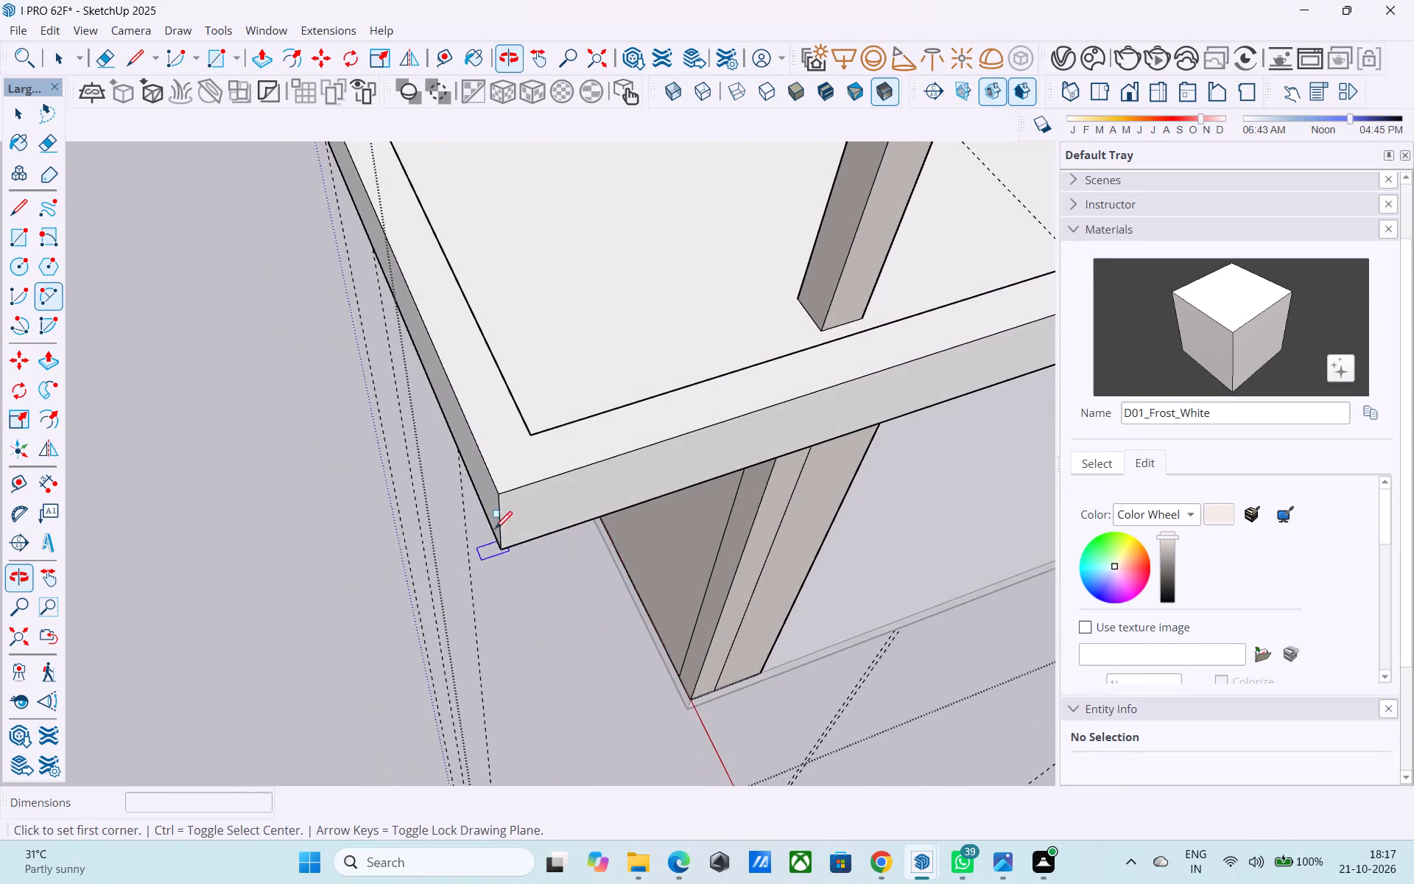
scroll(515, 494, "up", 4)
left_click(489, 423)
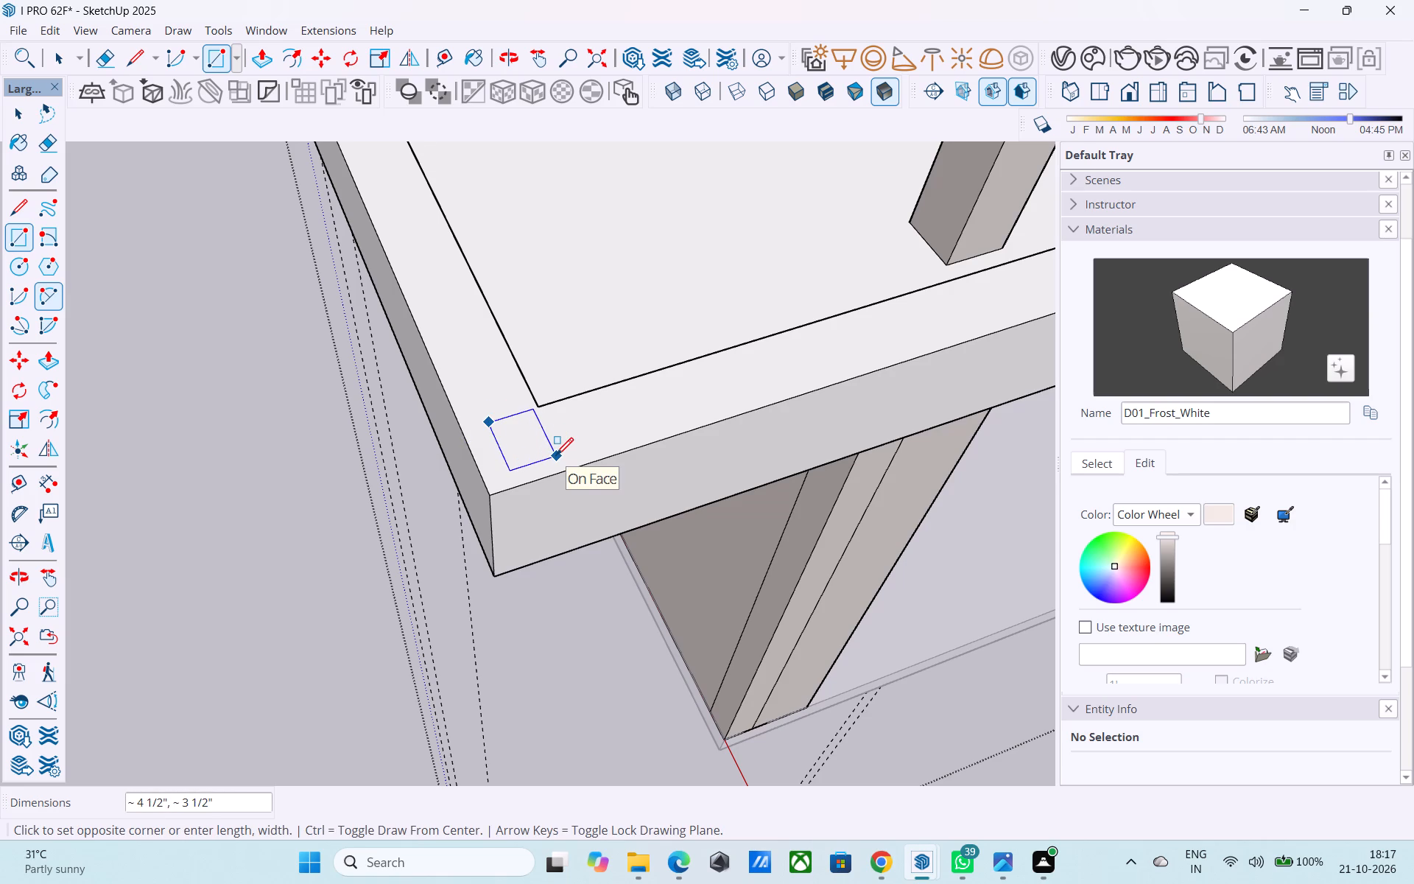
type("4\",4\"")
key("Return")
key("space")
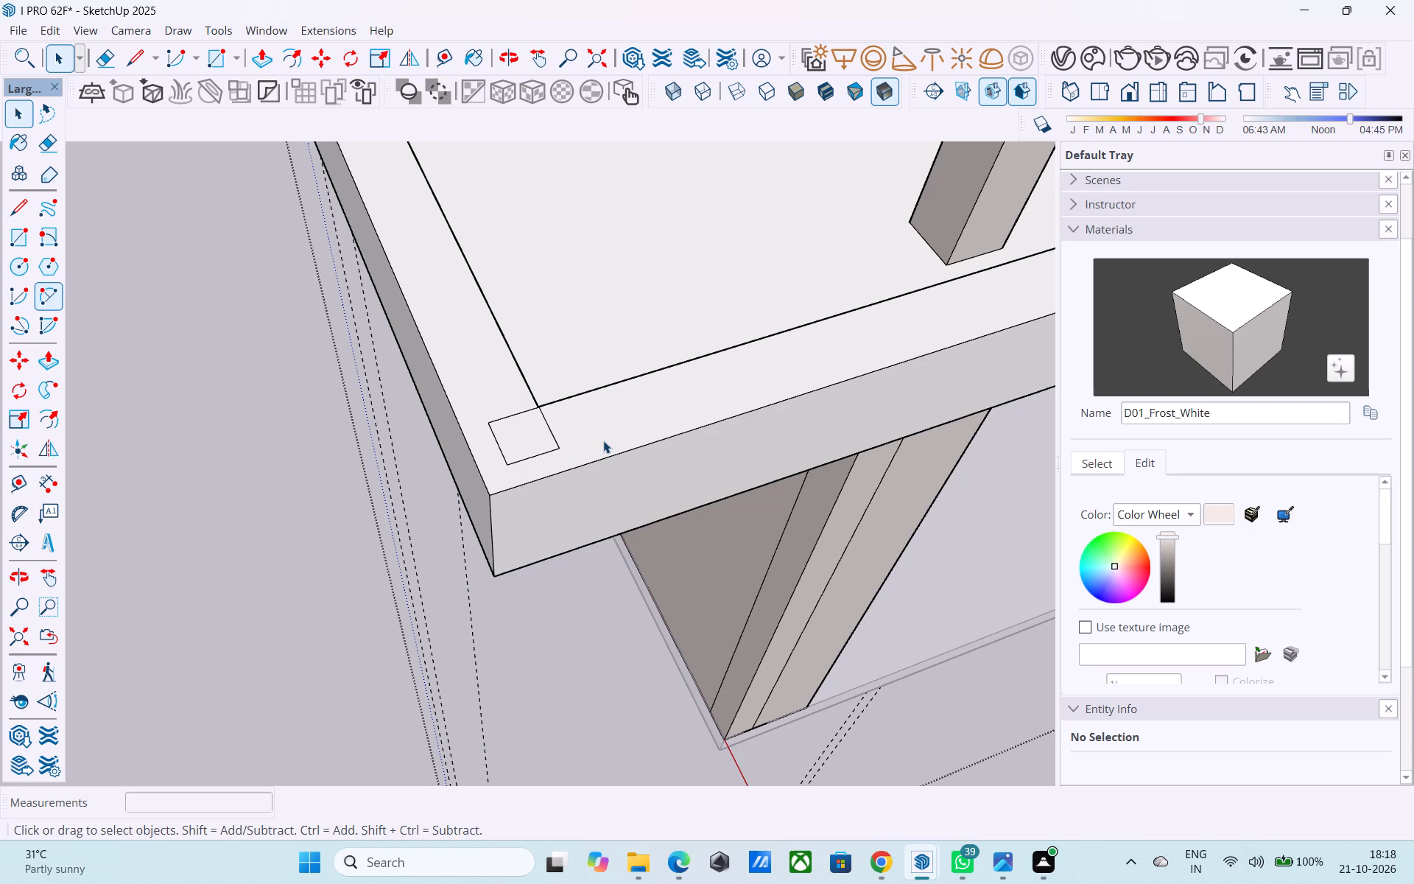
Push/Pull the corner square up 2' to form a railing post.
left_click(541, 435)
key("p")
left_click(541, 434)
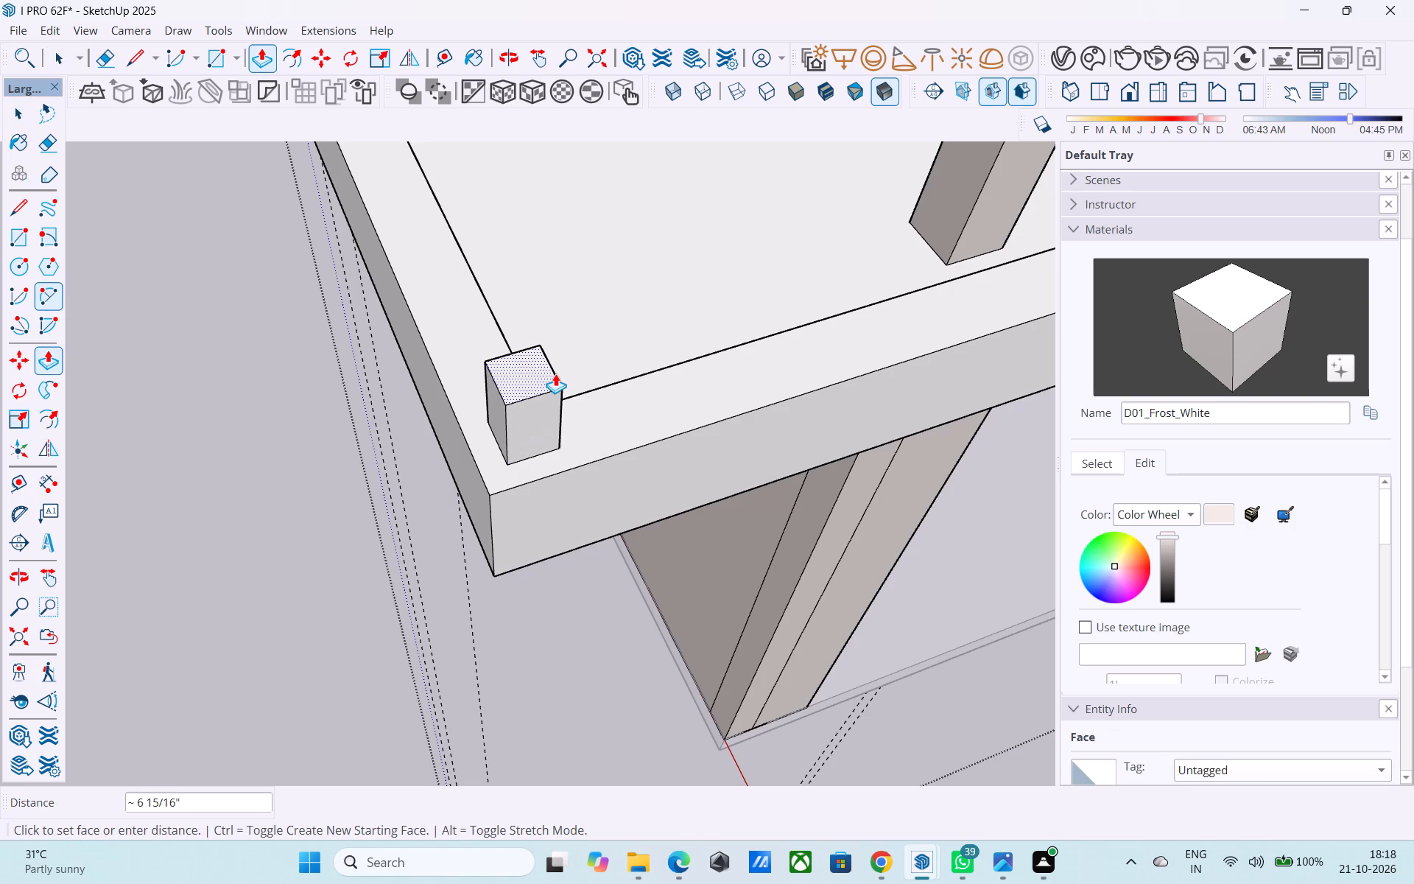
scroll(557, 374, "down", 1)
scroll(450, 472, "down", 4)
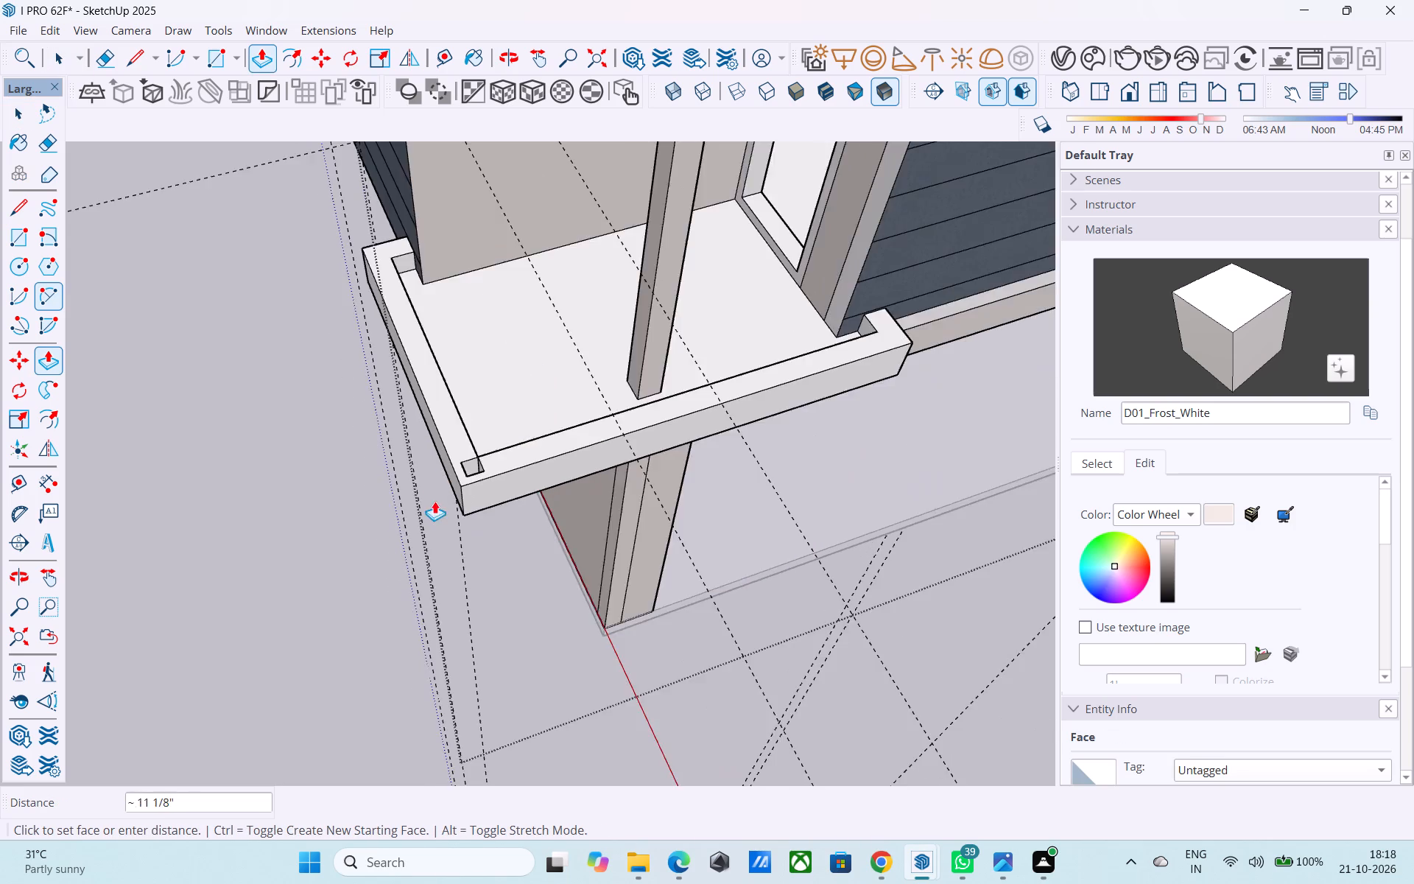
scroll(435, 501, "down", 5)
middle_click_drag(438, 521, 540, 454)
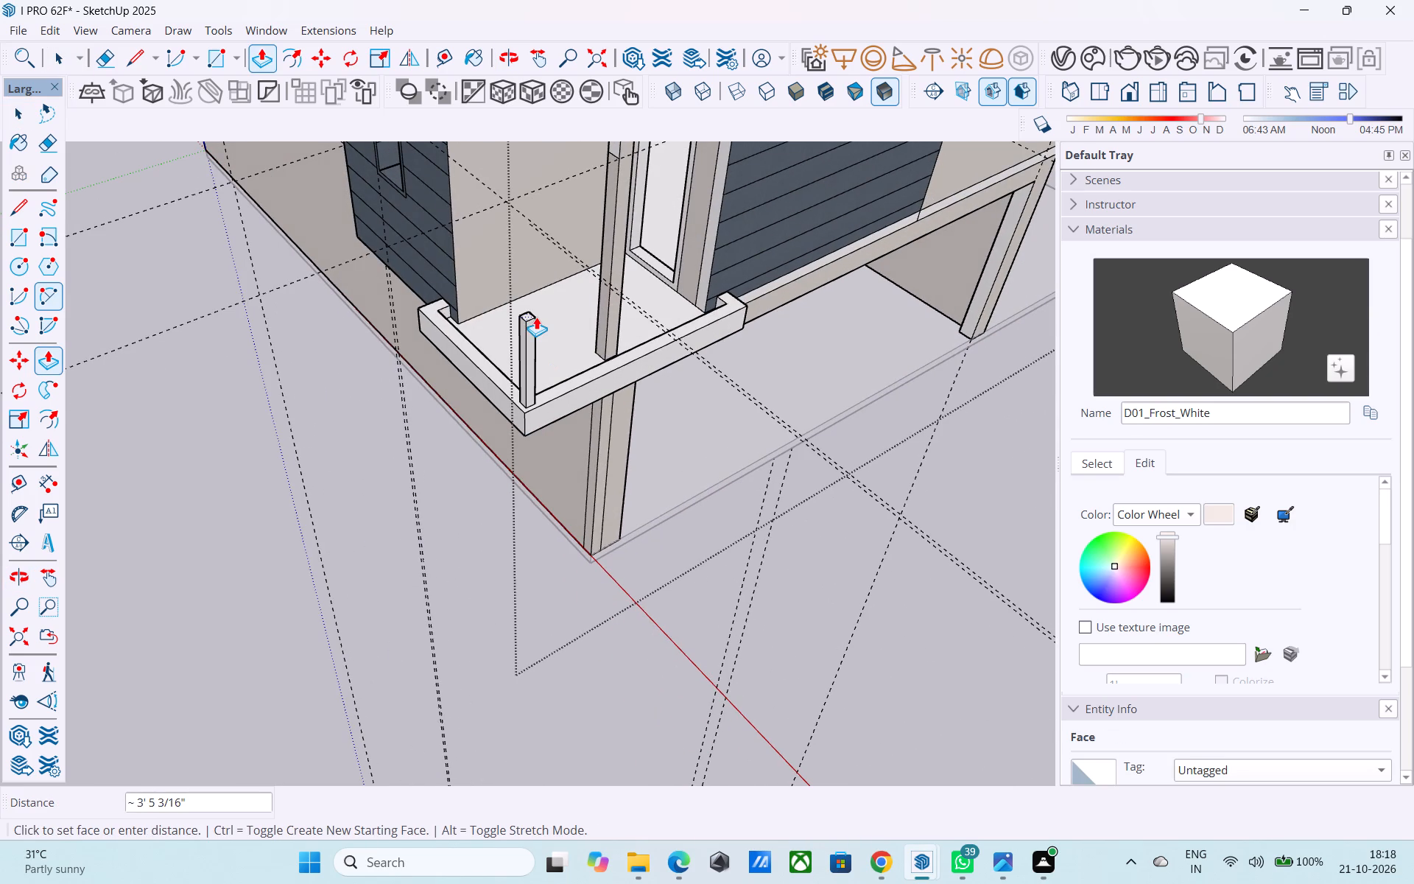
type("2'")
key("Return")
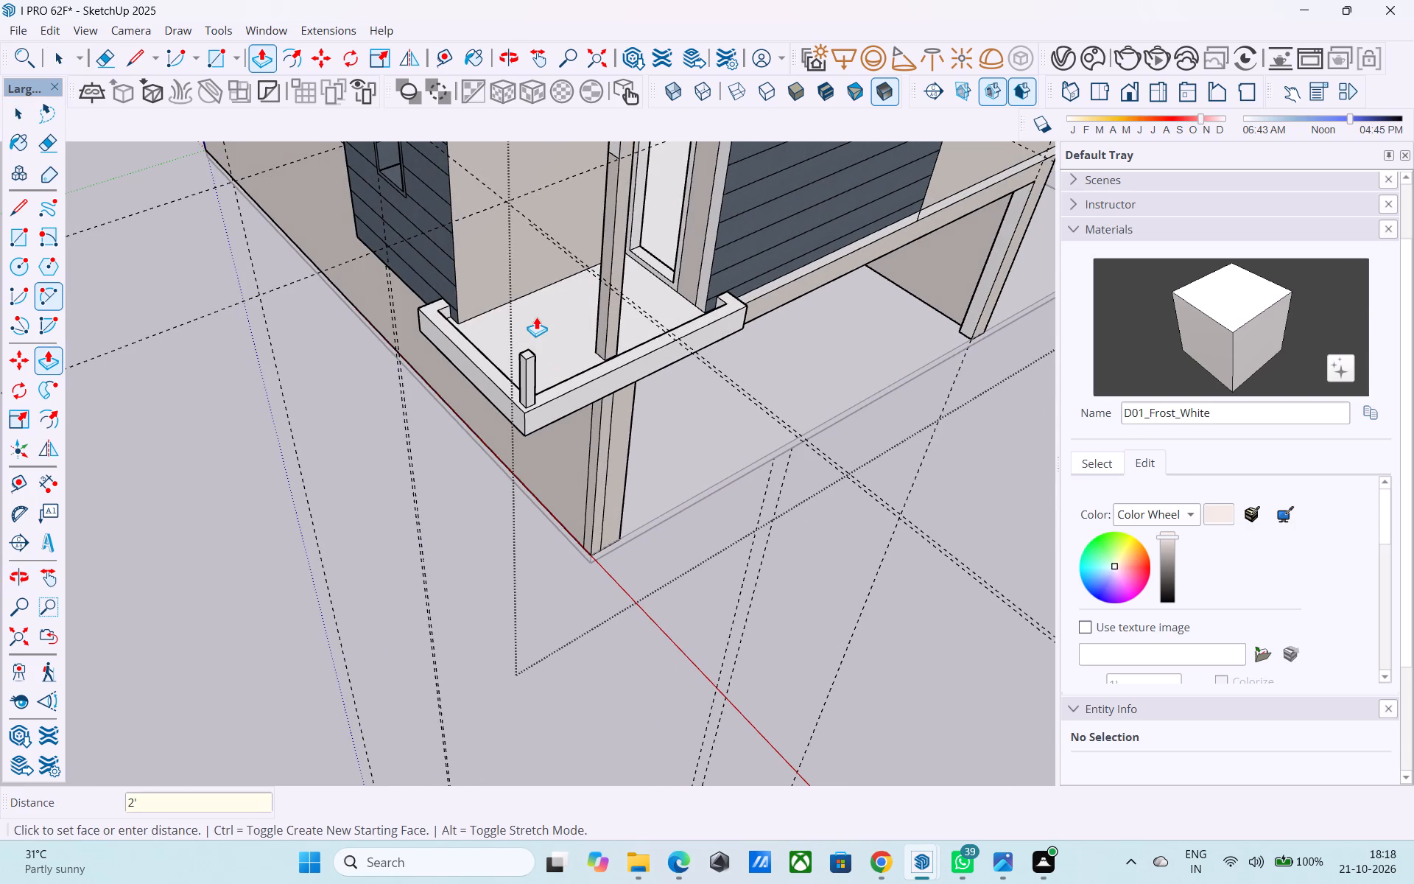
Examine the lowest balcony's rim from the corner post to both of its ends at the walls.
middle_click_drag(469, 294, 635, 431)
scroll(681, 385, "down", 6)
scroll(545, 497, "up", 4)
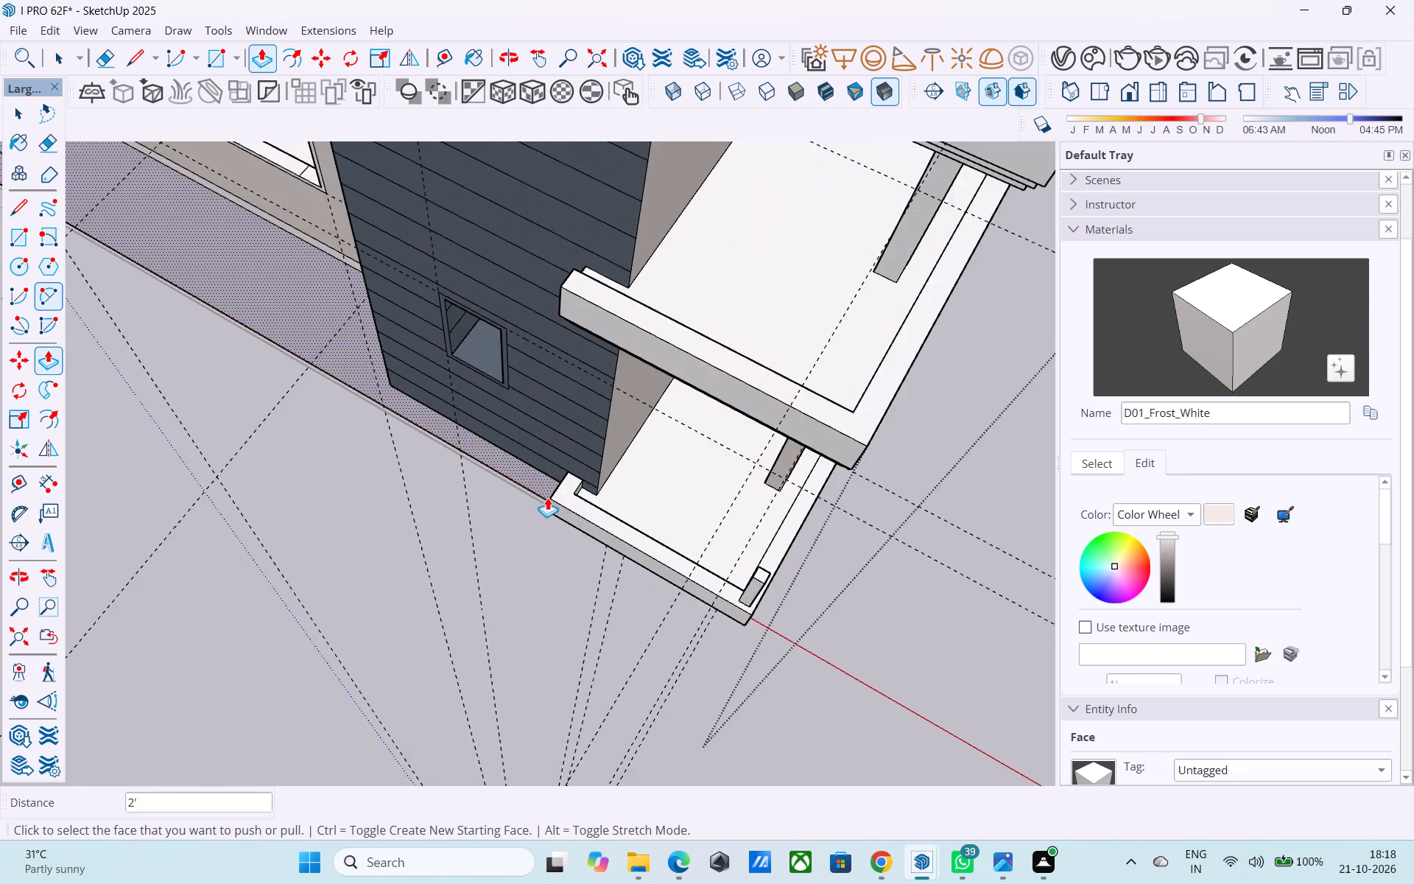
scroll(547, 497, "up", 7)
middle_click_drag(566, 502, 294, 391)
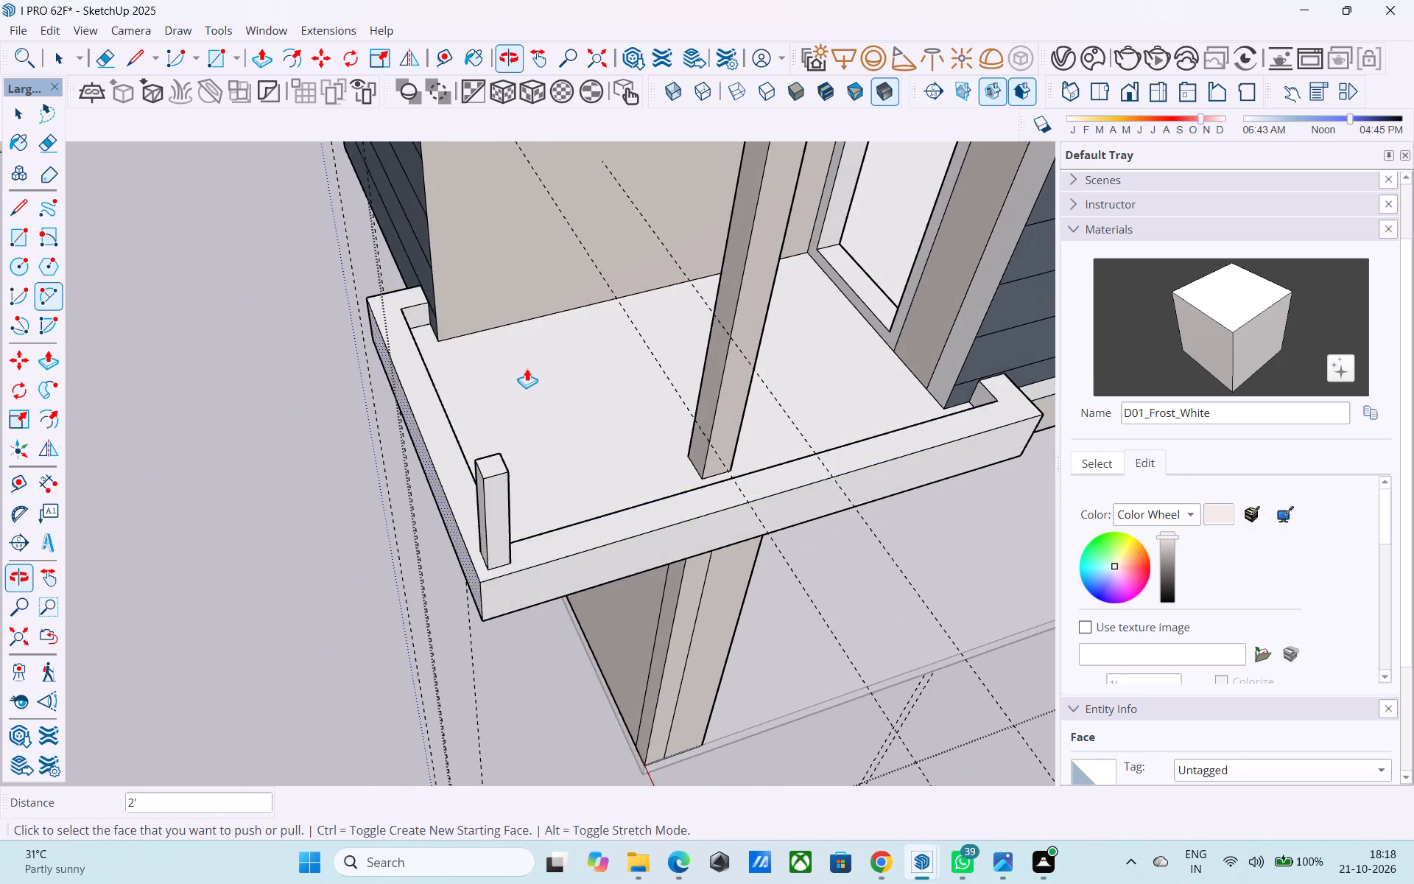
scroll(520, 369, "down", 5)
middle_click_drag(753, 468, 578, 499)
scroll(647, 485, "up", 6)
scroll(699, 488, "down", 4)
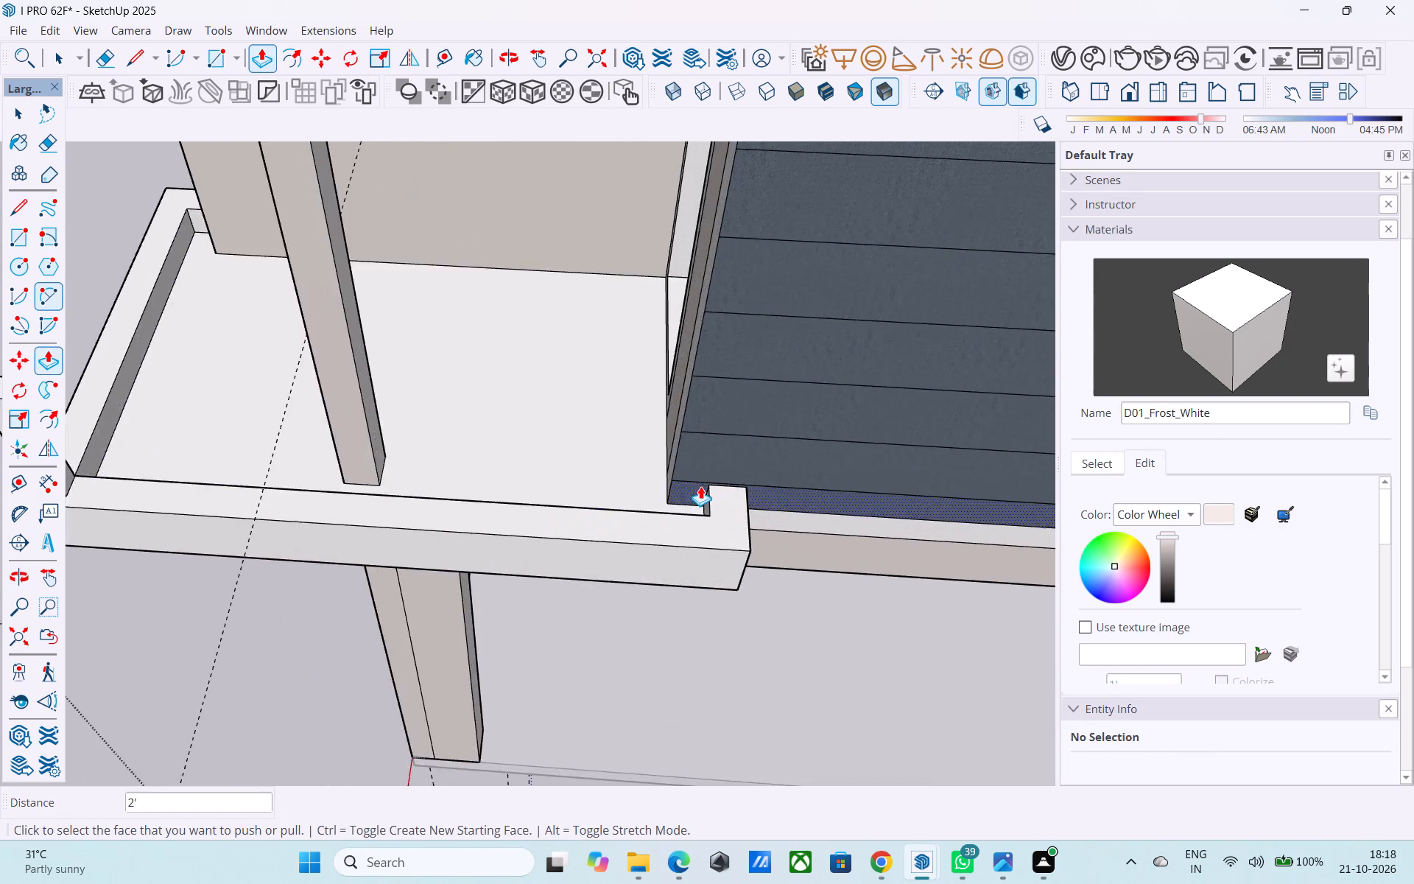
scroll(700, 486, "down", 4)
middle_click_drag(731, 504, 729, 513)
scroll(729, 511, "up", 1)
scroll(722, 522, "down", 5)
middle_click_drag(721, 525, 717, 533)
scroll(672, 521, "up", 4)
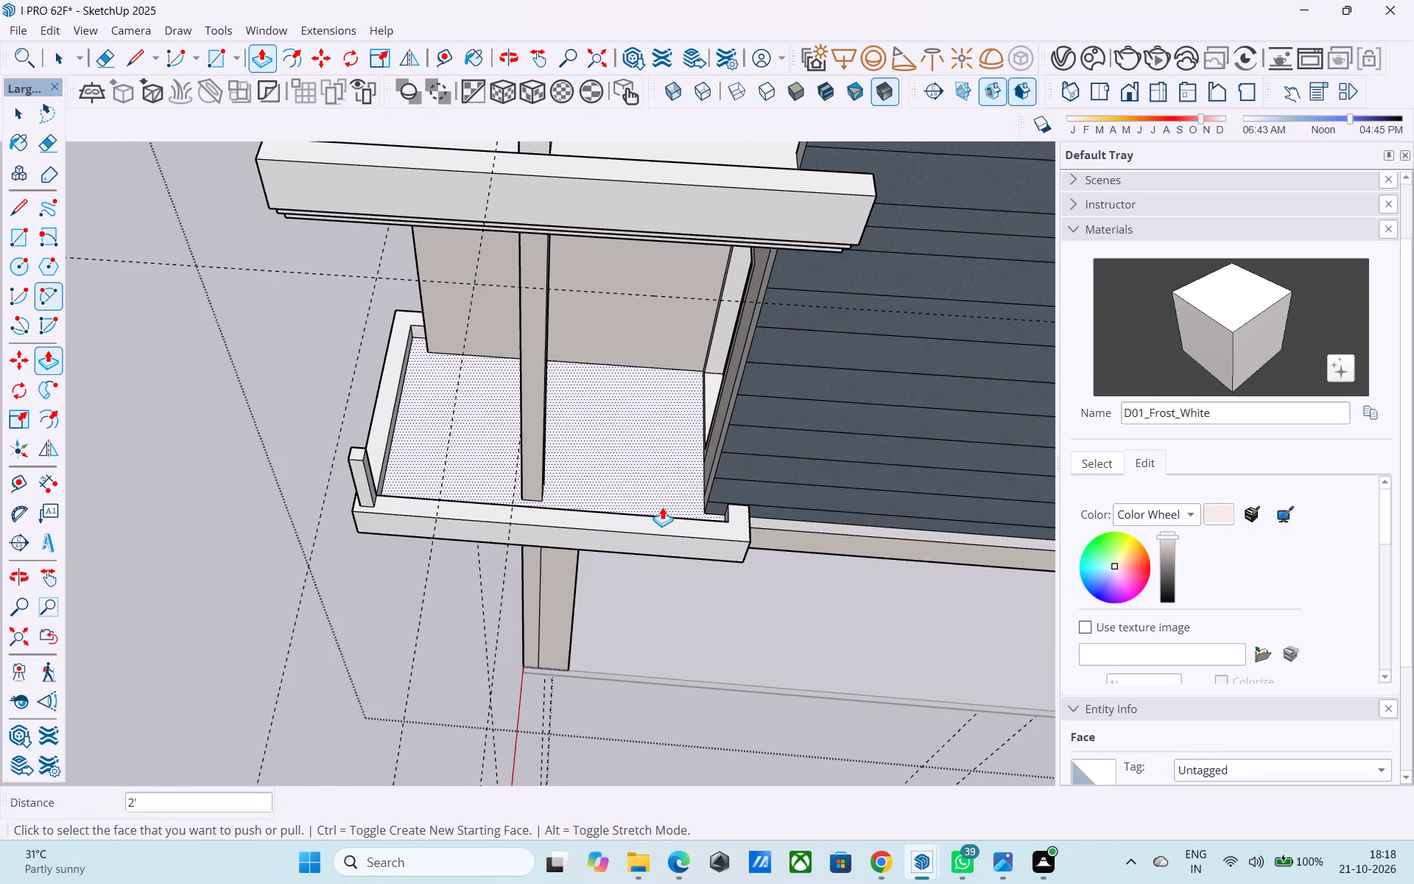
middle_click_drag(659, 506, 594, 527, "shift")
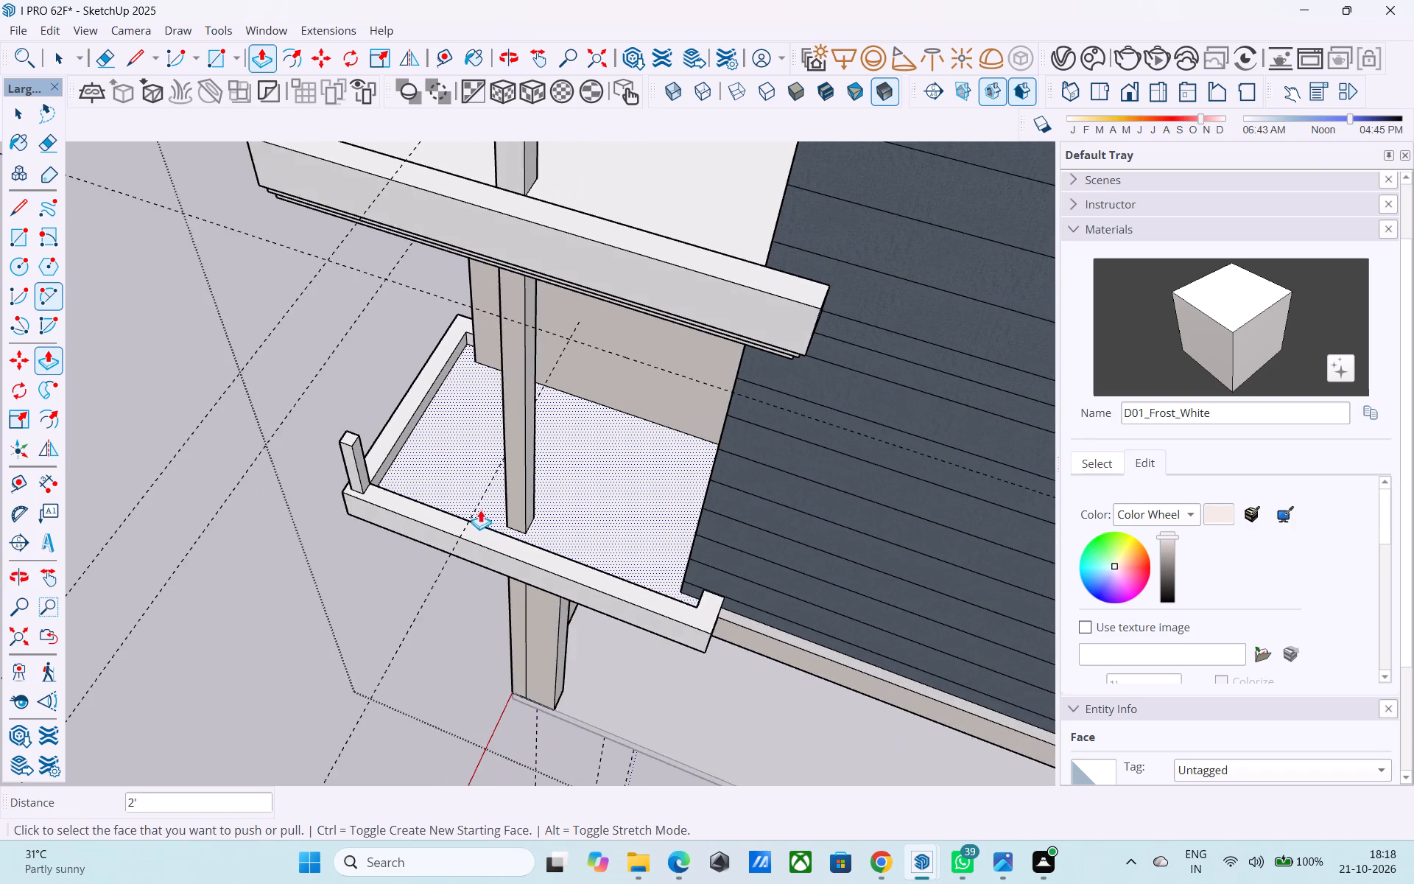
Draw a line about 8' 9" long on the balcony rim's top, from the corner post's base to the rim's far front end.
scroll(478, 509, "up", 8)
key("space")
left_click(292, 443)
left_click(273, 427)
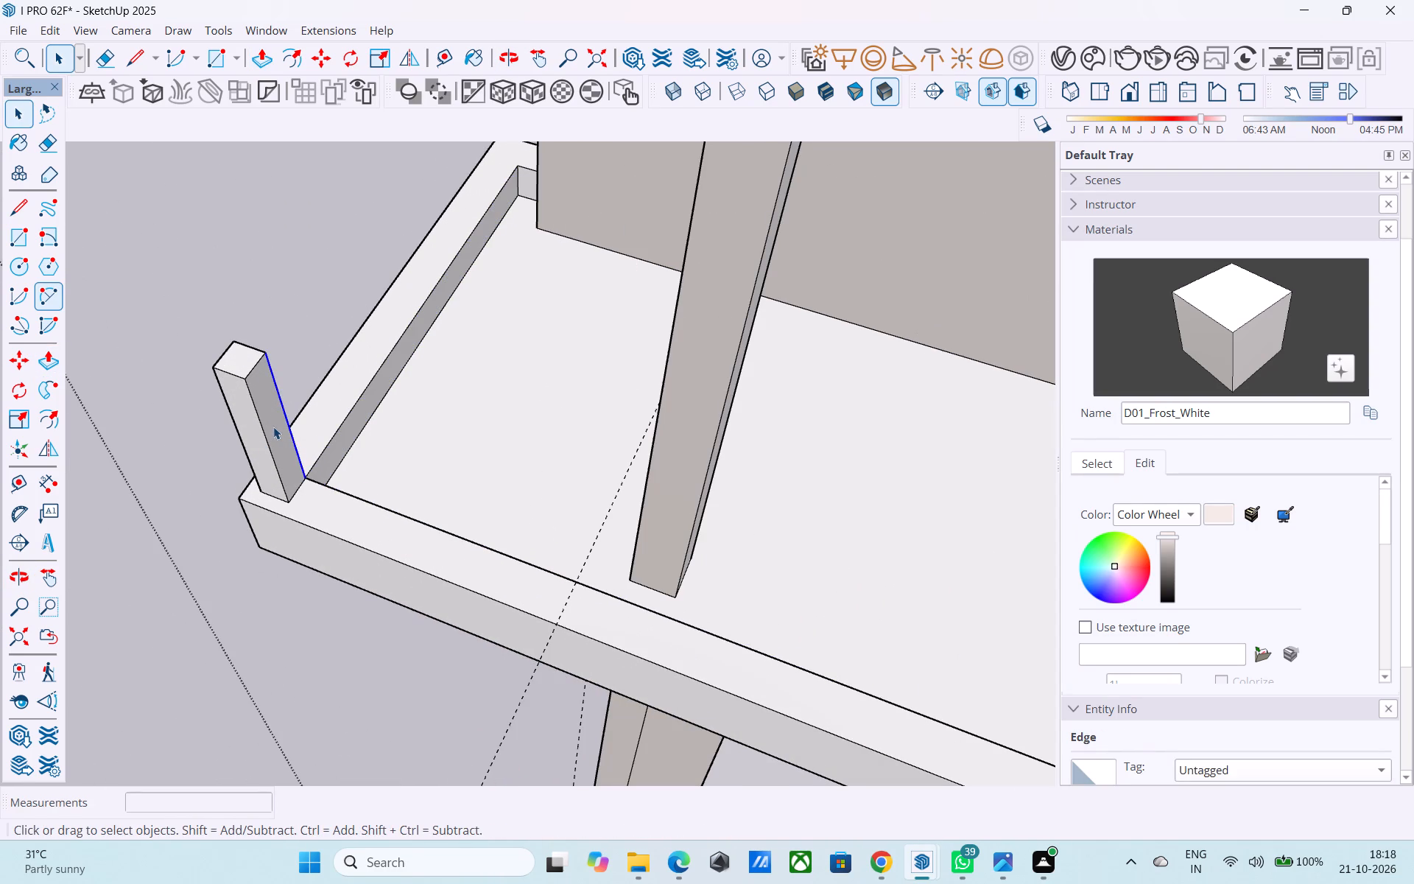
scroll(273, 418, "down", 6)
scroll(273, 418, "up", 1)
scroll(273, 418, "down", 1)
scroll(297, 443, "up", 3)
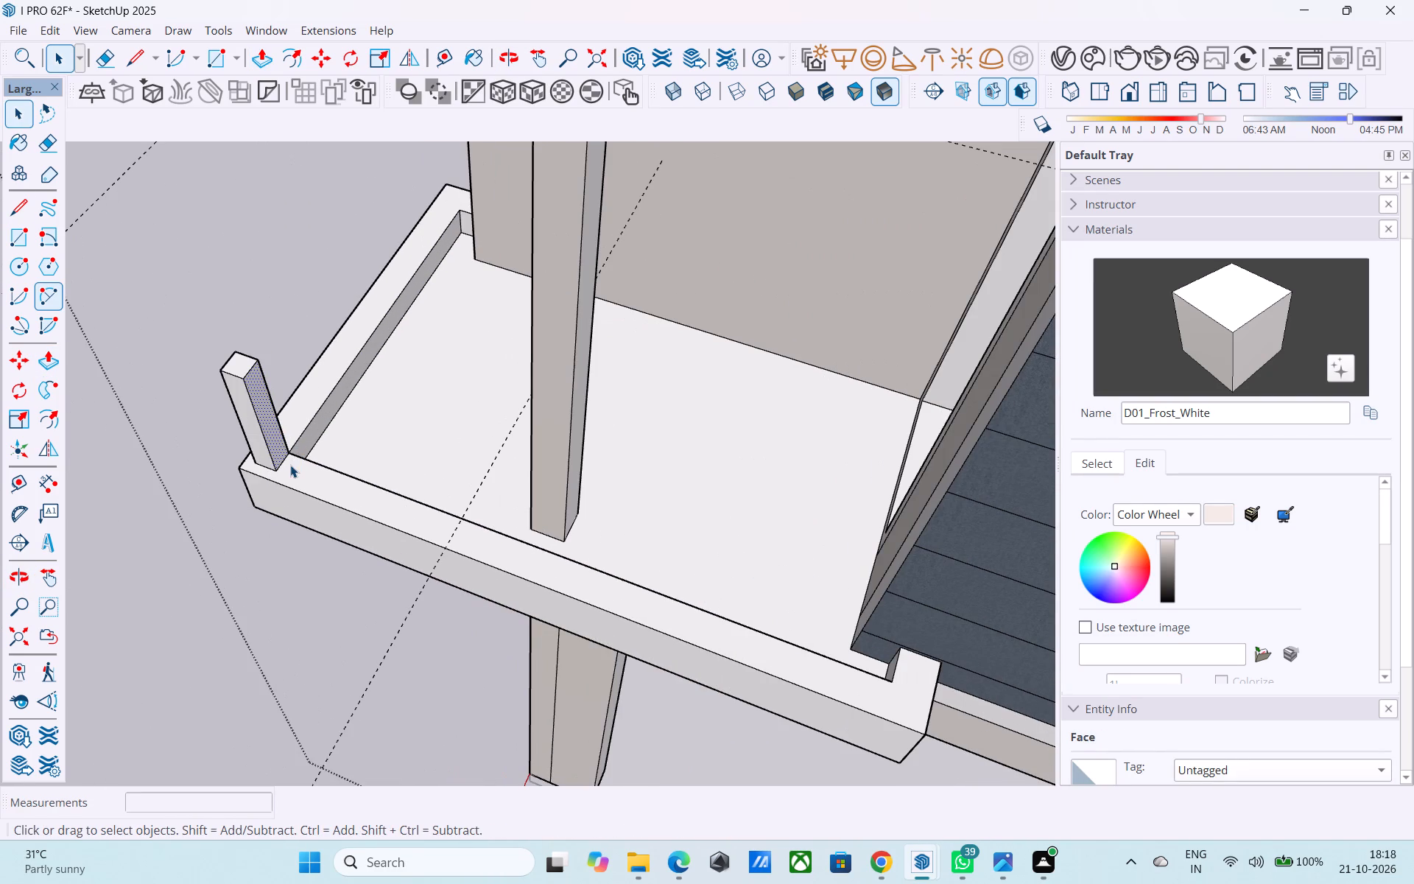
key("l")
left_click(278, 474)
scroll(284, 469, "down", 6)
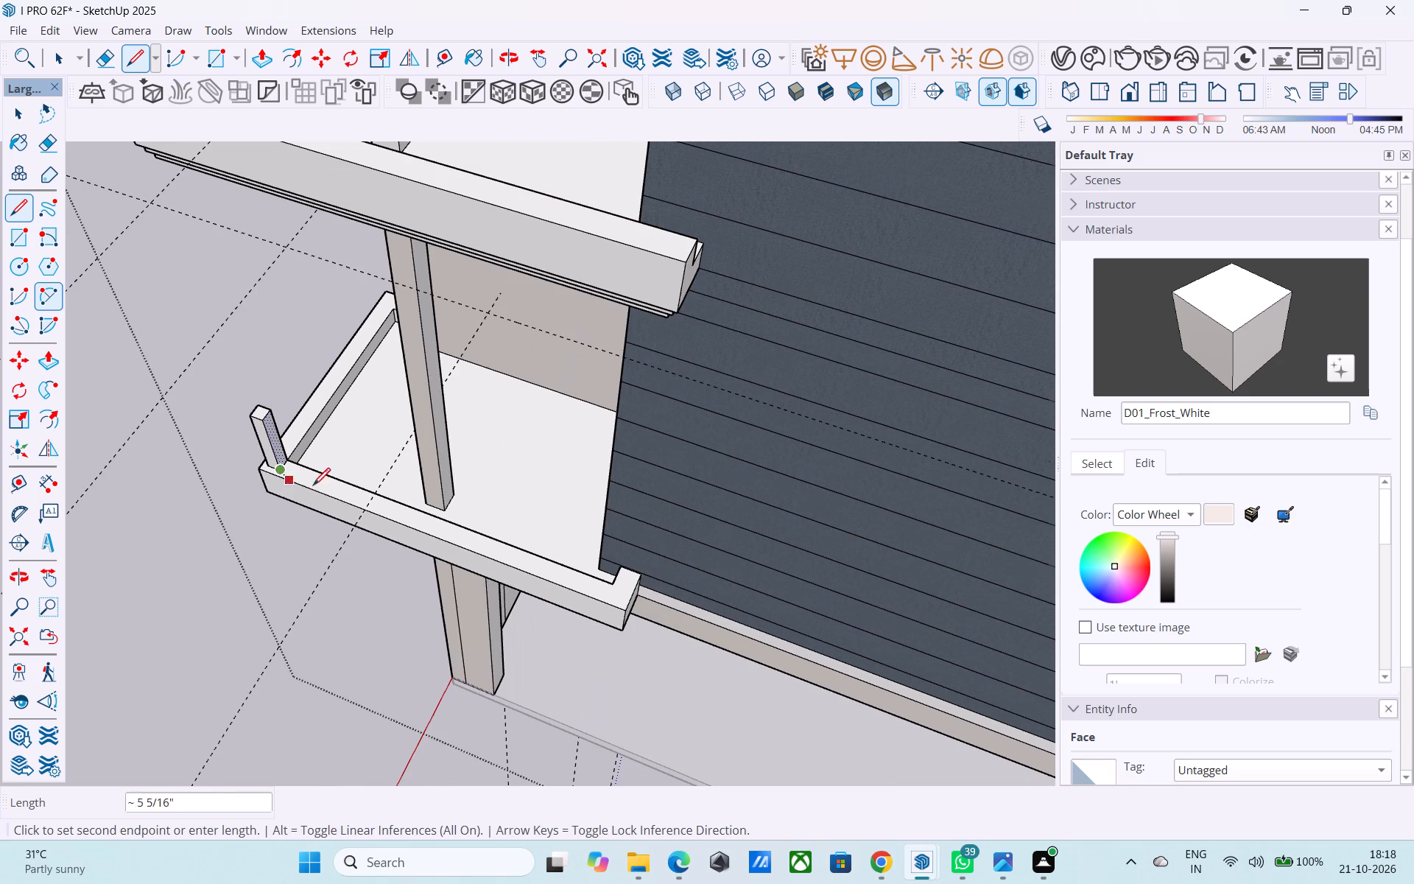
scroll(609, 597, "up", 5)
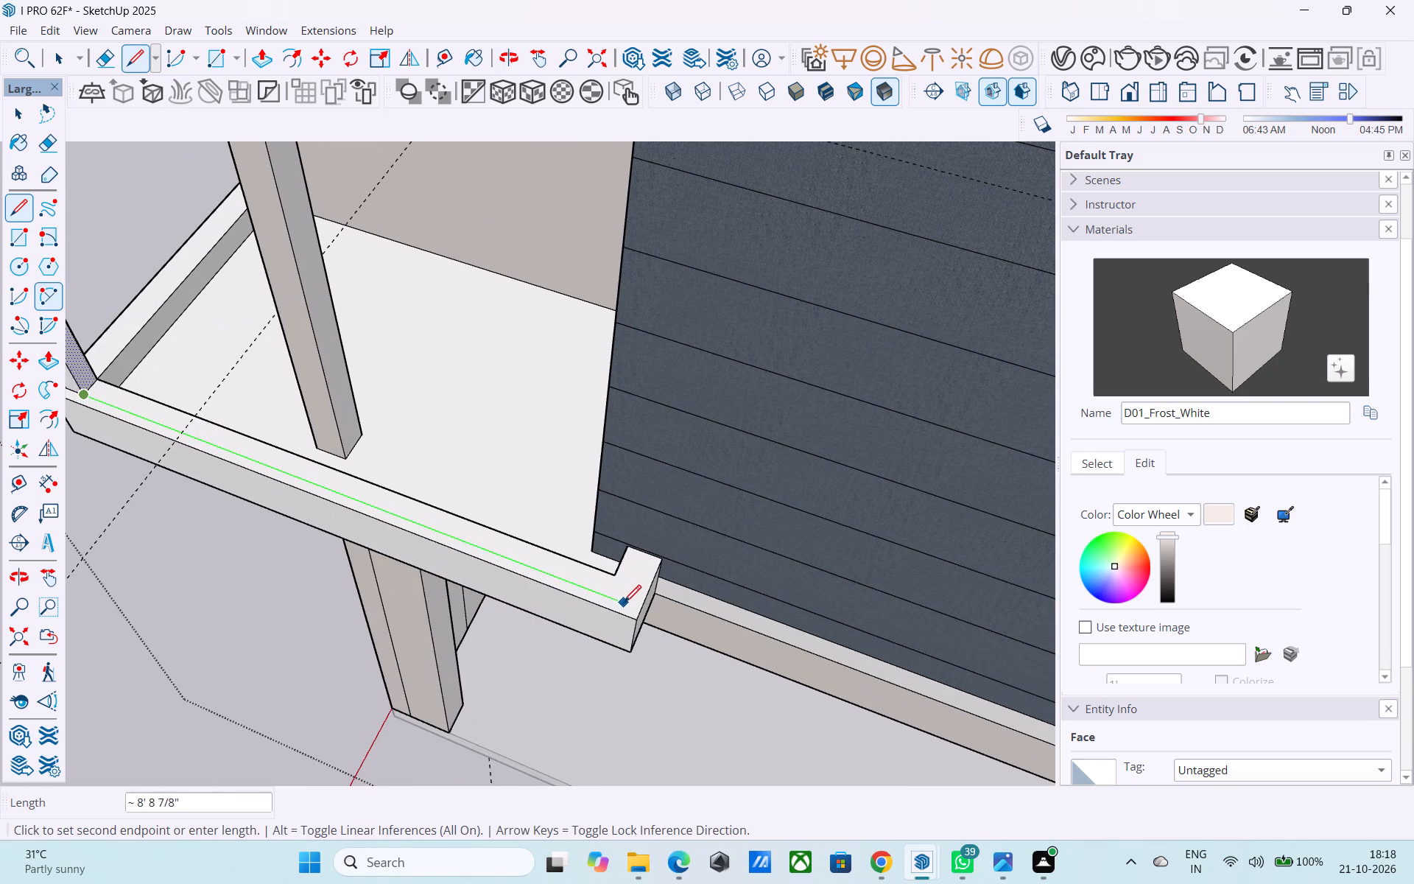
left_click(626, 606)
Draw a 4" by 4" square on the rim at the far end of the new line.
scroll(625, 608, "up", 4)
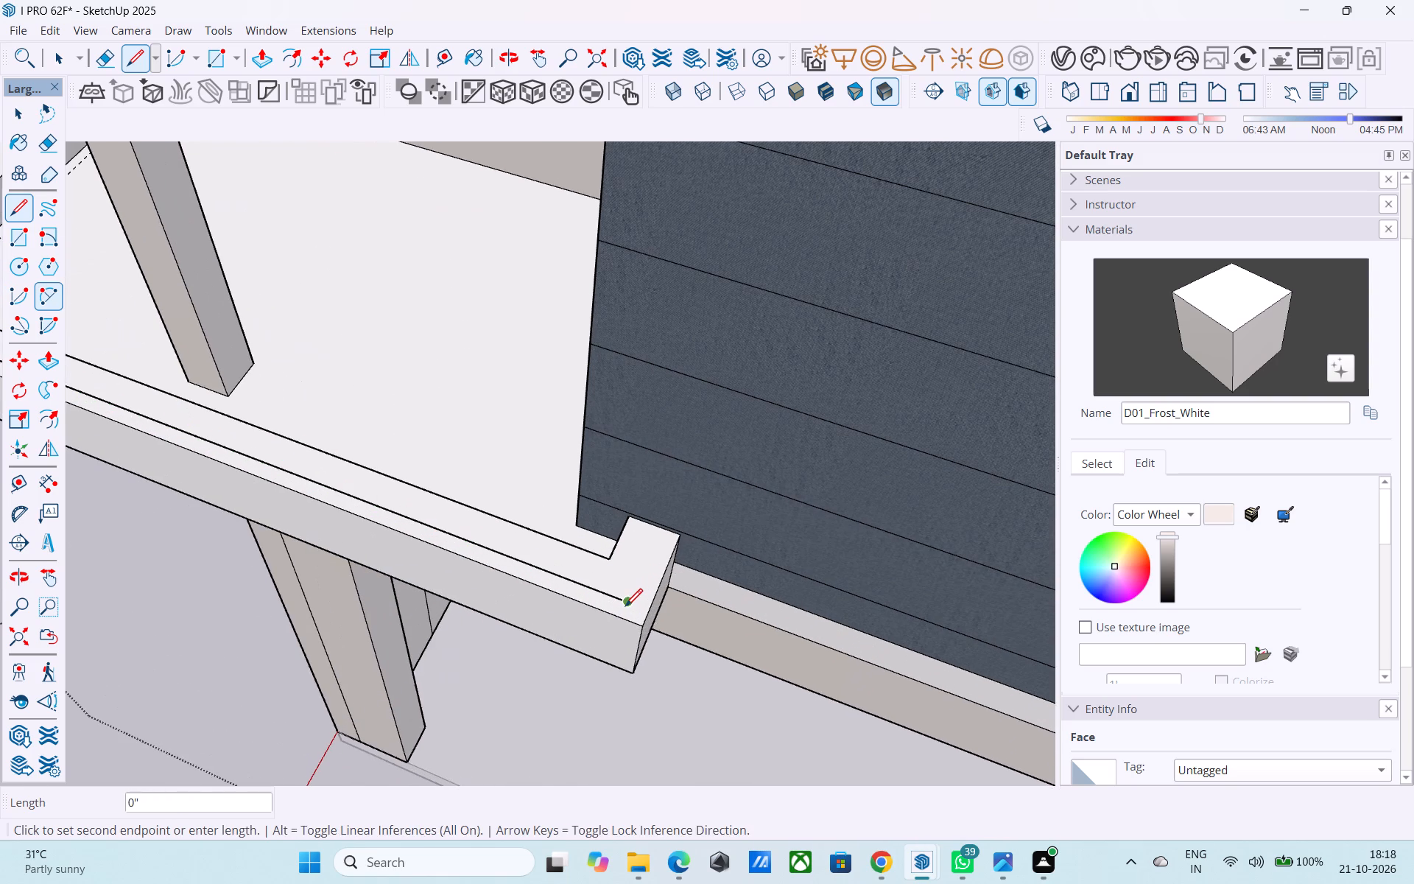
key("r")
left_click(625, 608)
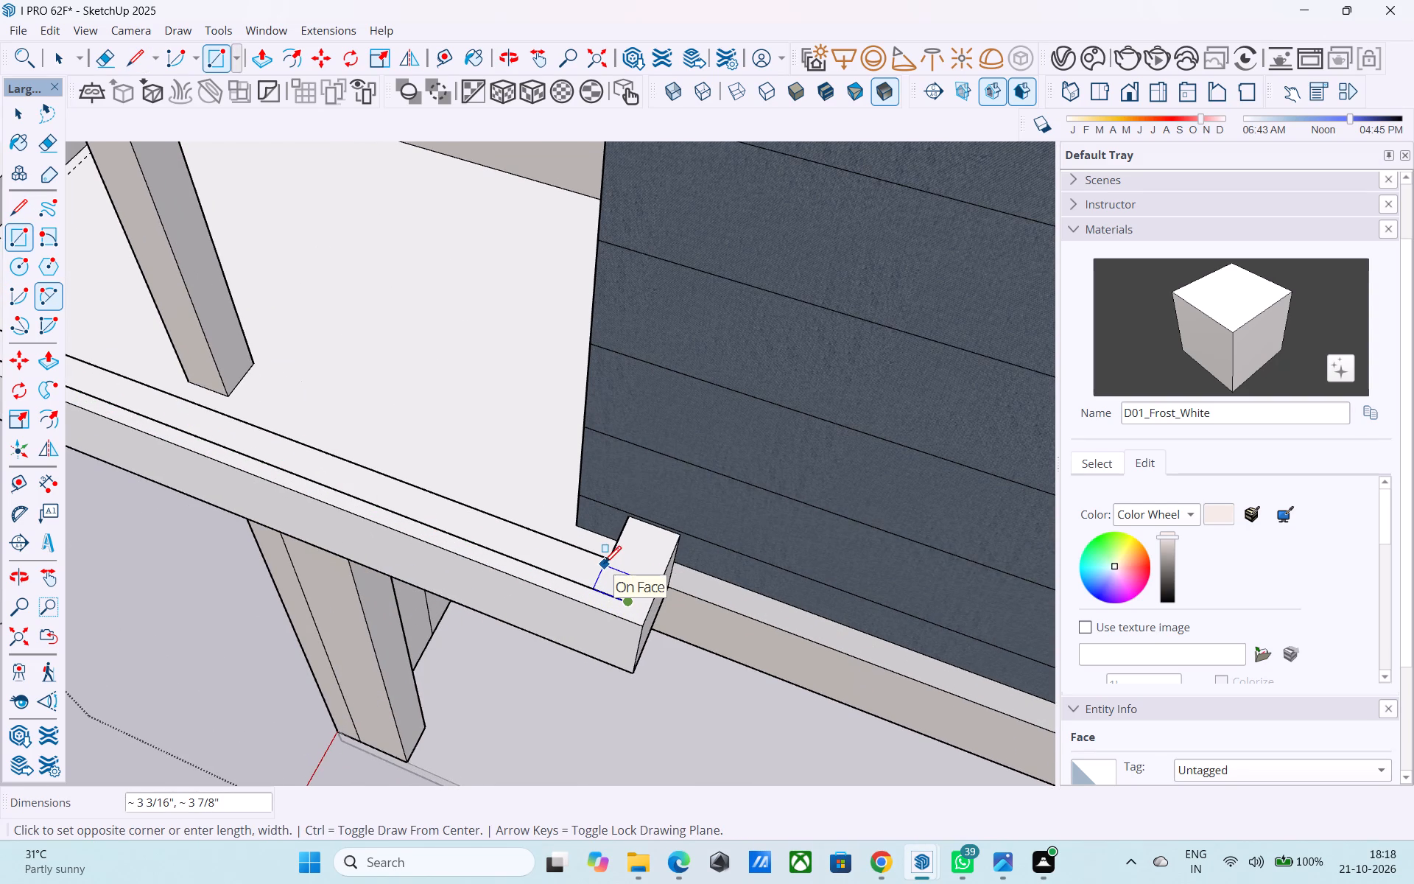
type("4\",4\"")
key("Return")
key("space")
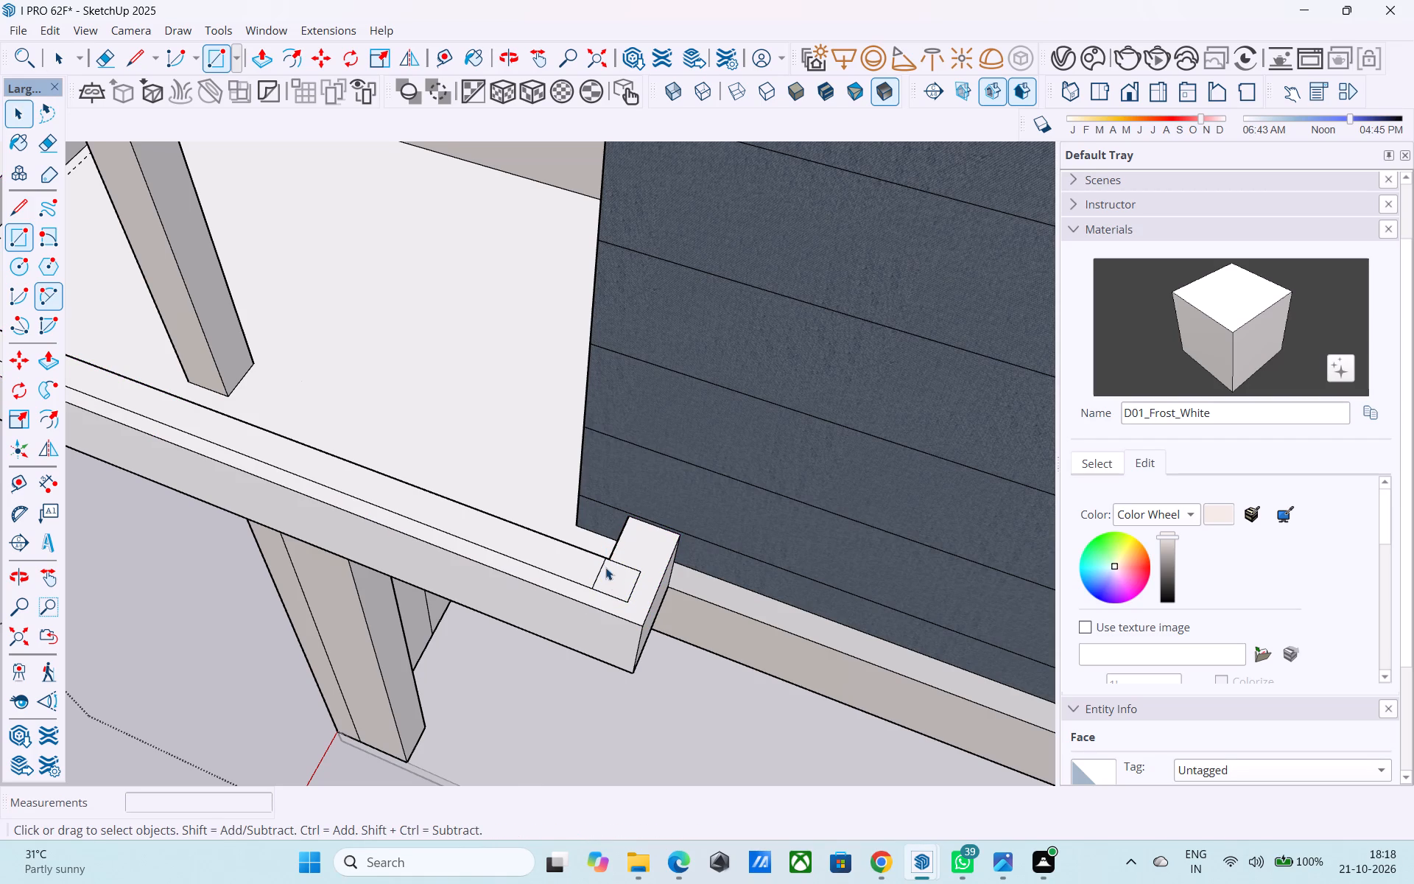
Push/Pull the end square up 2', level with the corner post's top, to form a second railing post.
left_click(611, 578)
key("p")
left_click(616, 578)
scroll(629, 528, "down", 7)
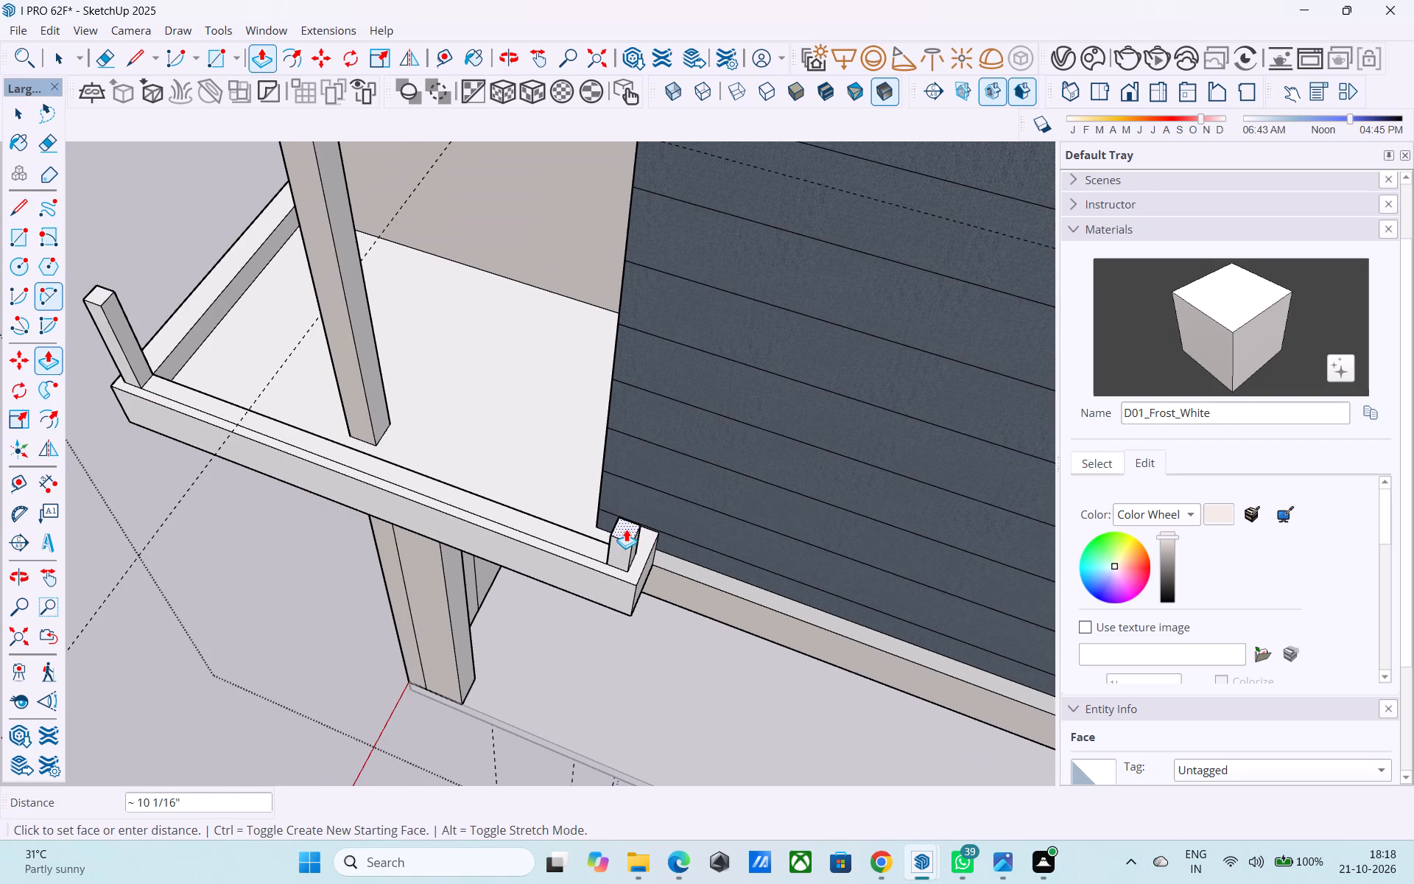
left_click(104, 295)
scroll(689, 564, "down", 6)
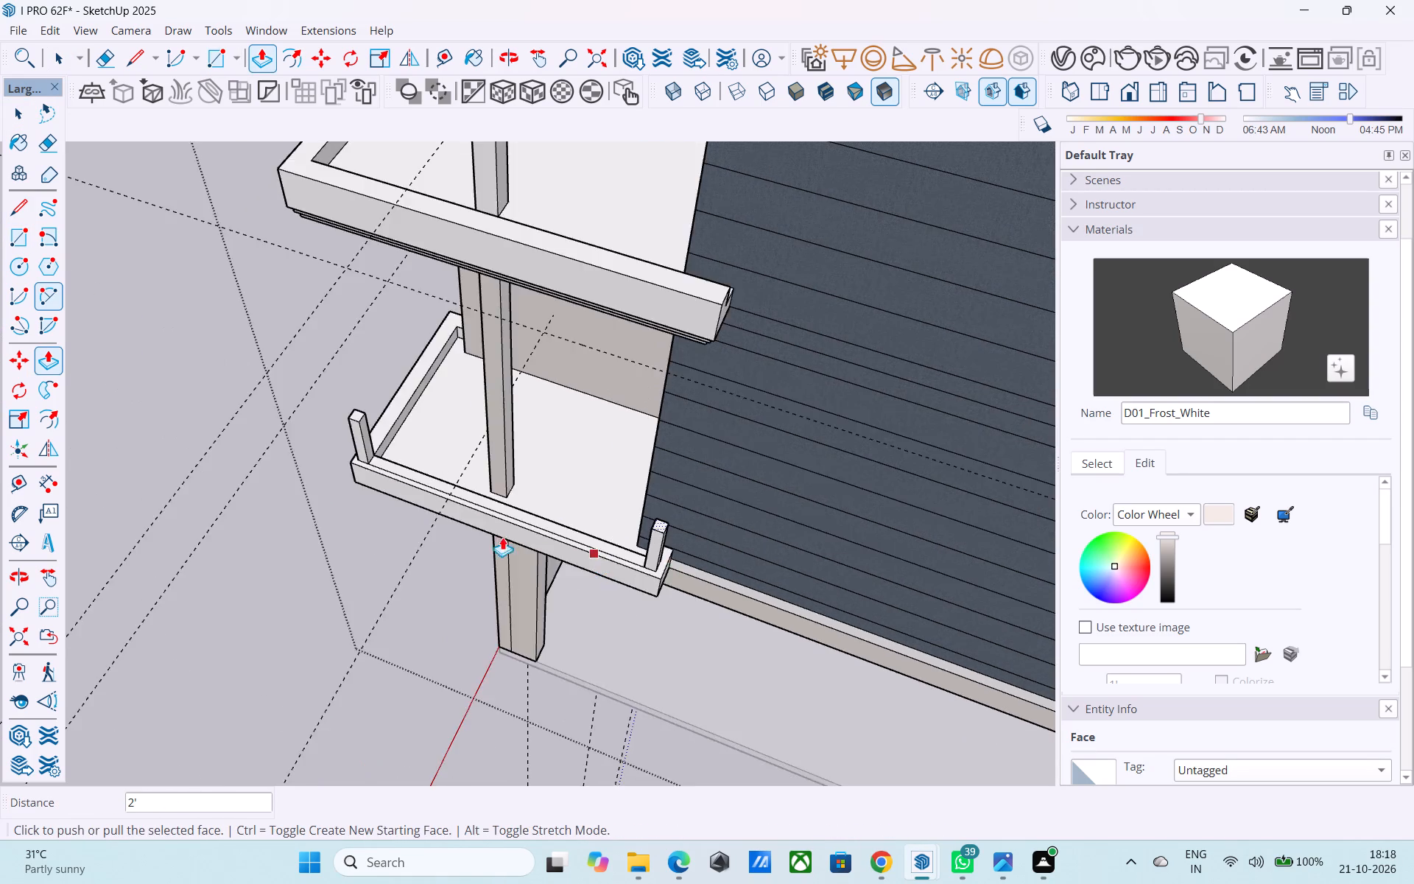
Draw a 4" by 4" square on the lowest balcony's rim at its other end, from the inner corner beside the narrow-window clad wall.
middle_click_drag(502, 536, 1027, 487)
middle_click_drag(550, 425, 641, 430)
scroll(556, 337, "up", 8)
middle_click_drag(548, 429, 896, 435)
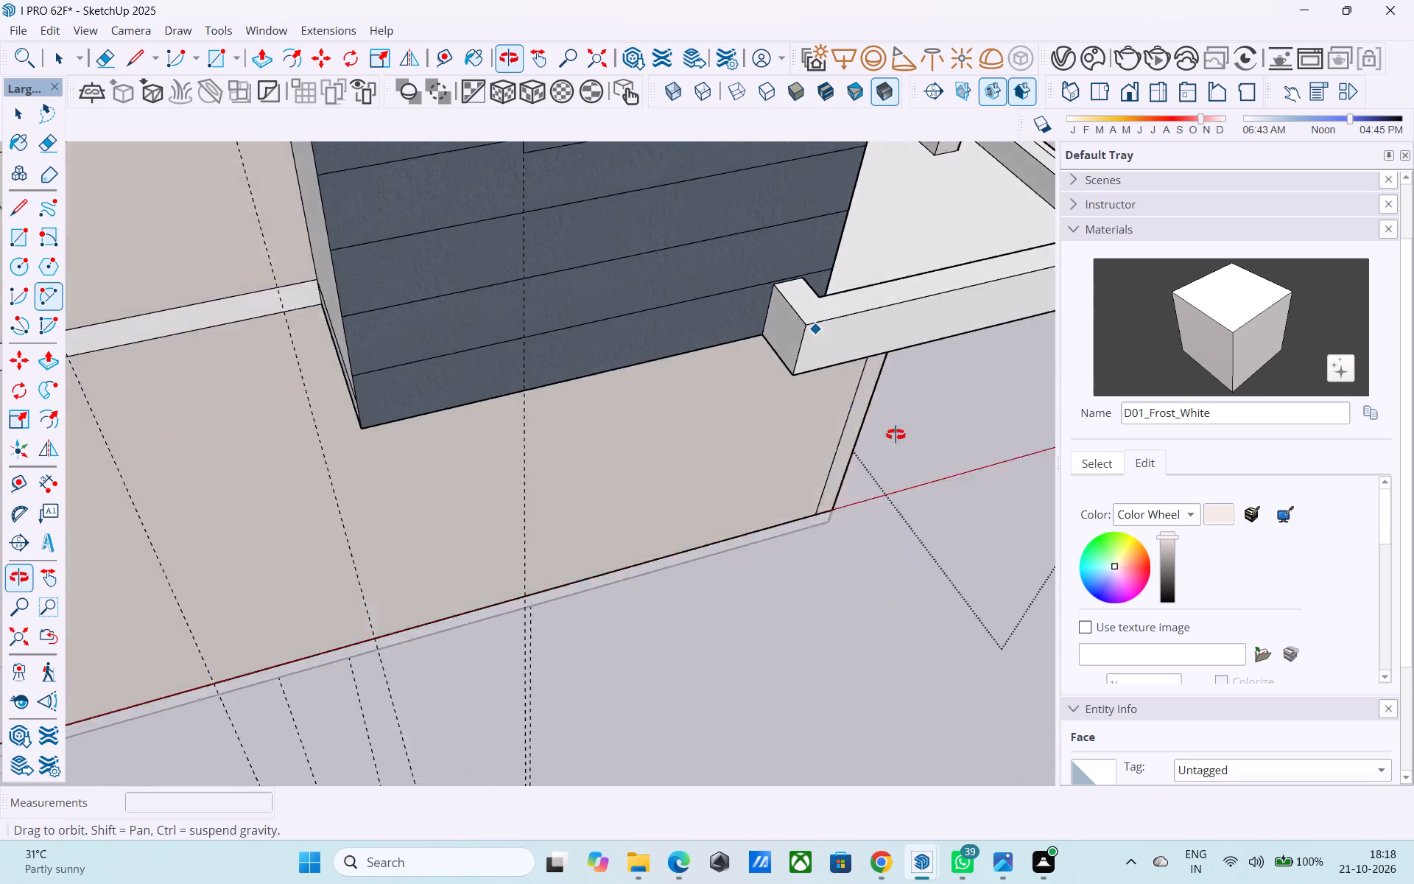
middle_click_drag(896, 435, 896, 436)
scroll(629, 480, "down", 5)
scroll(789, 386, "up", 20)
scroll(789, 386, "up", 1)
scroll(611, 442, "down", 17)
scroll(951, 356, "up", 8)
middle_click_drag(810, 404, 829, 480)
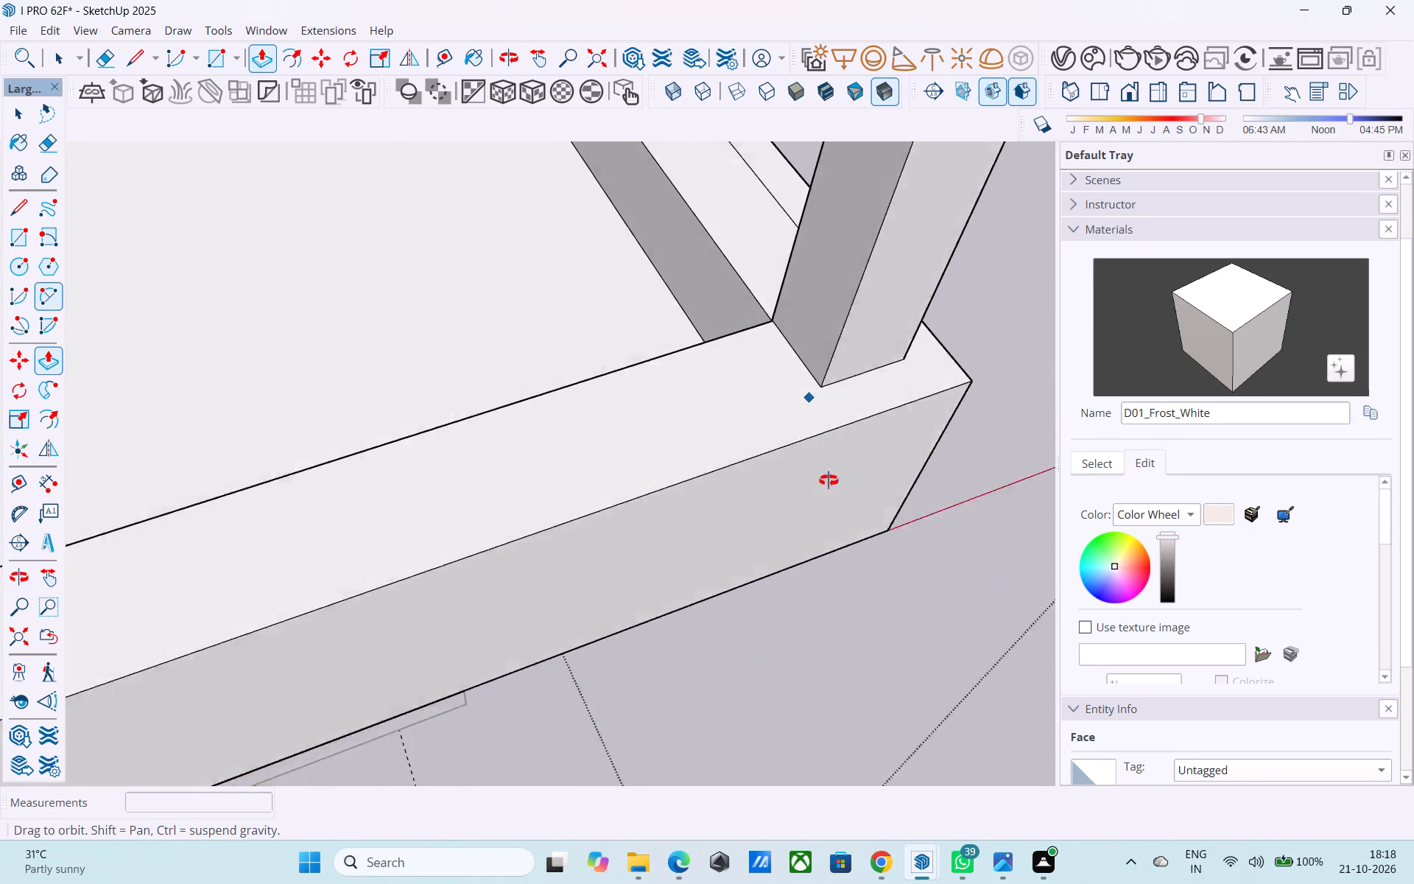
middle_click_drag(829, 480, 966, 394)
scroll(969, 383, "down", 2)
scroll(969, 383, "up", 1)
scroll(969, 383, "down", 8)
middle_click_drag(865, 533, 817, 530)
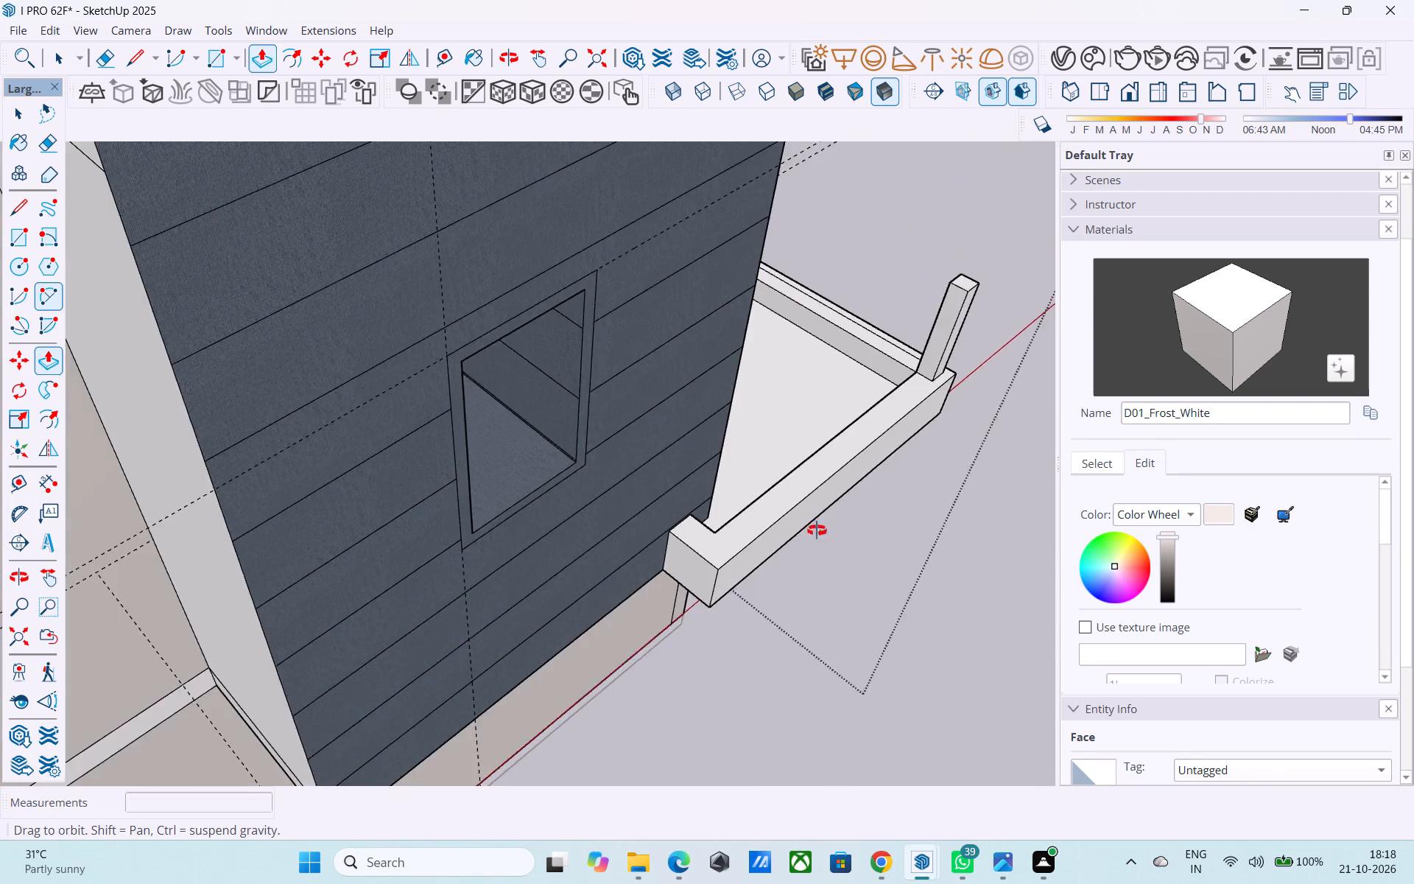
middle_click_drag(817, 530, 623, 539)
key("r")
scroll(715, 659, "up", 12)
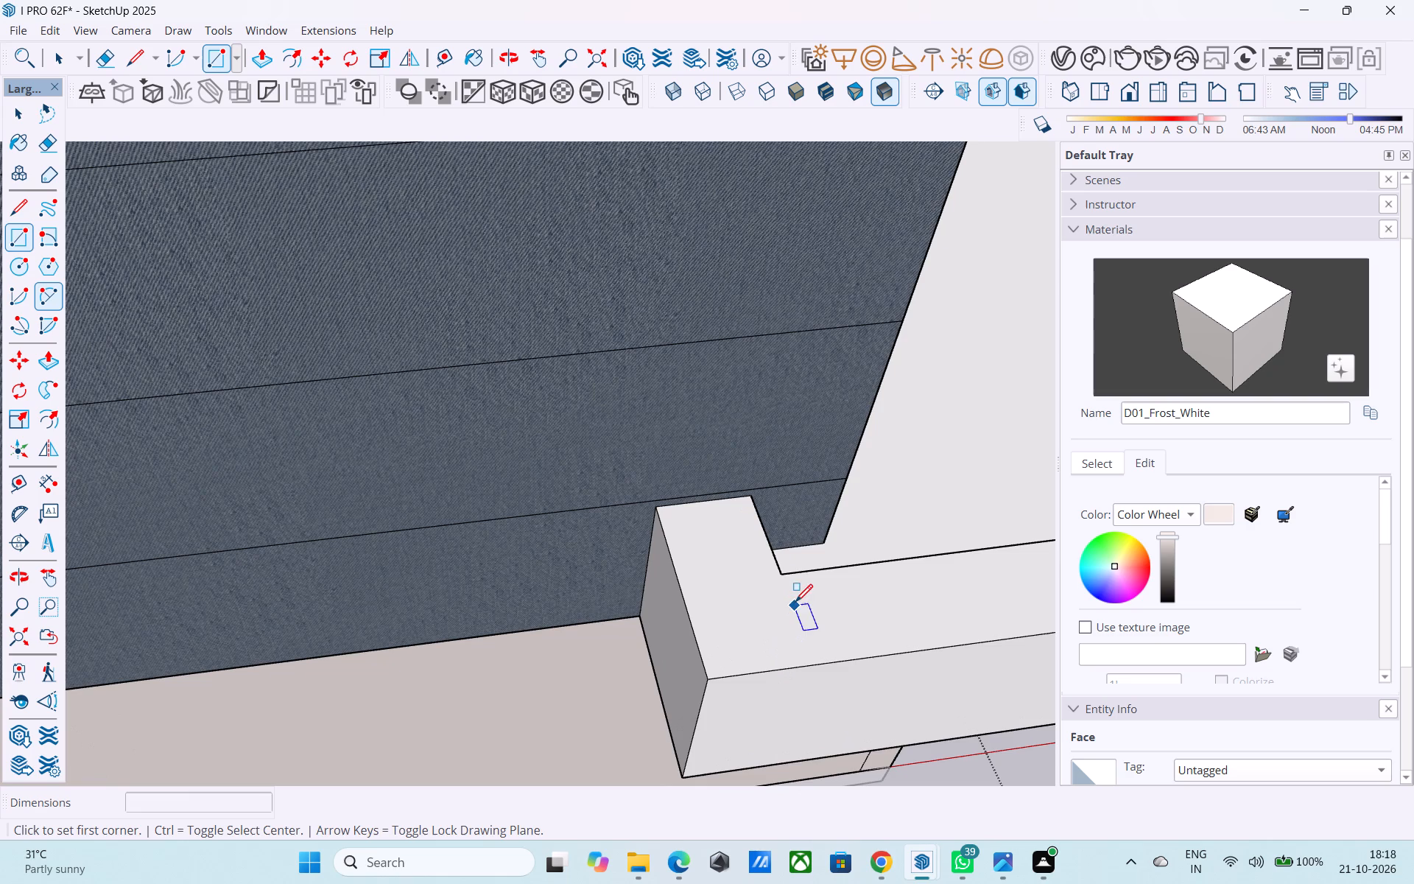
left_click(781, 576)
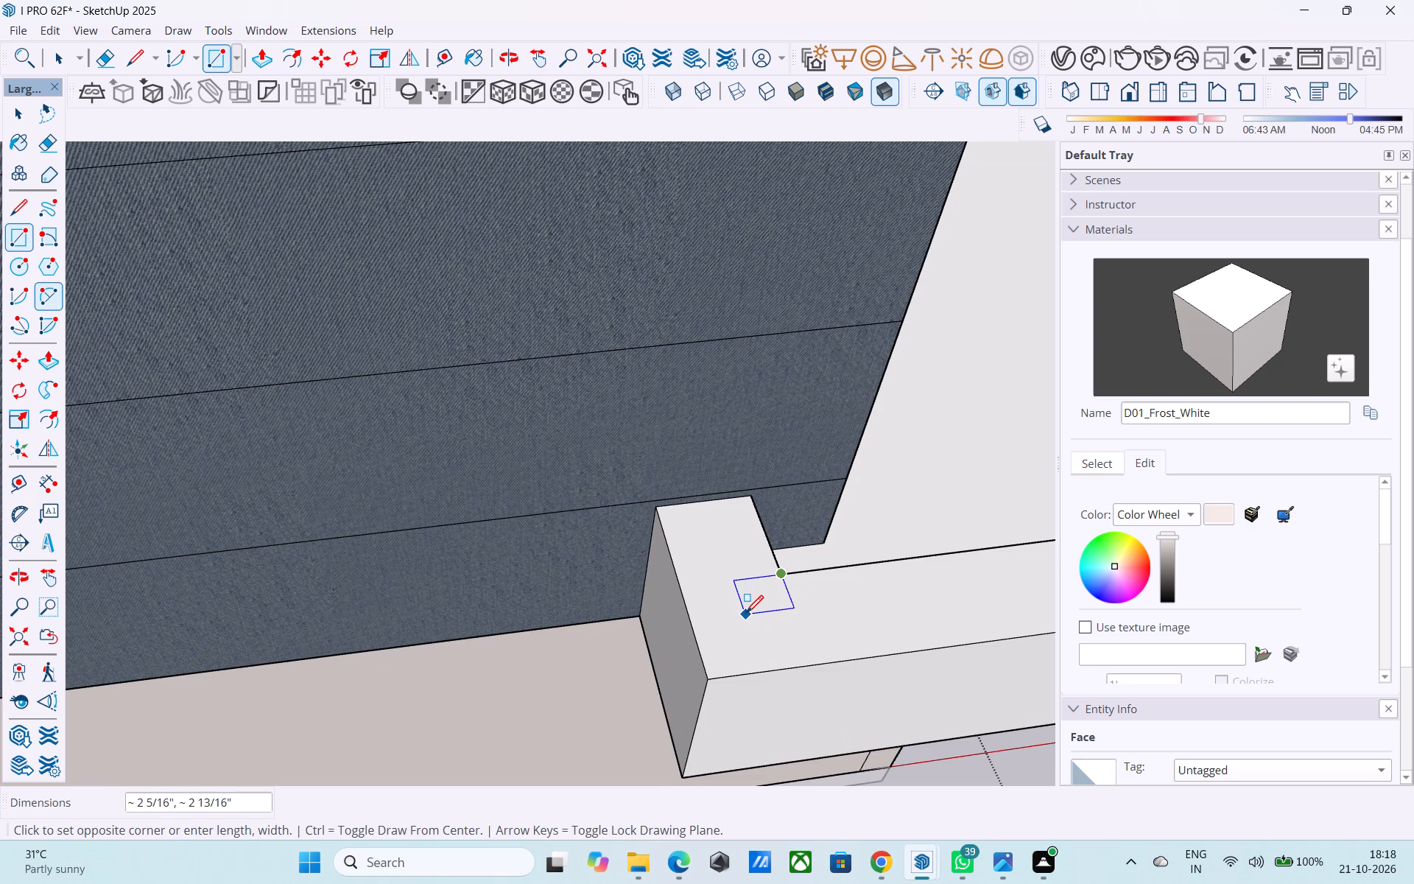
type("4\",4\"")
key("Return")
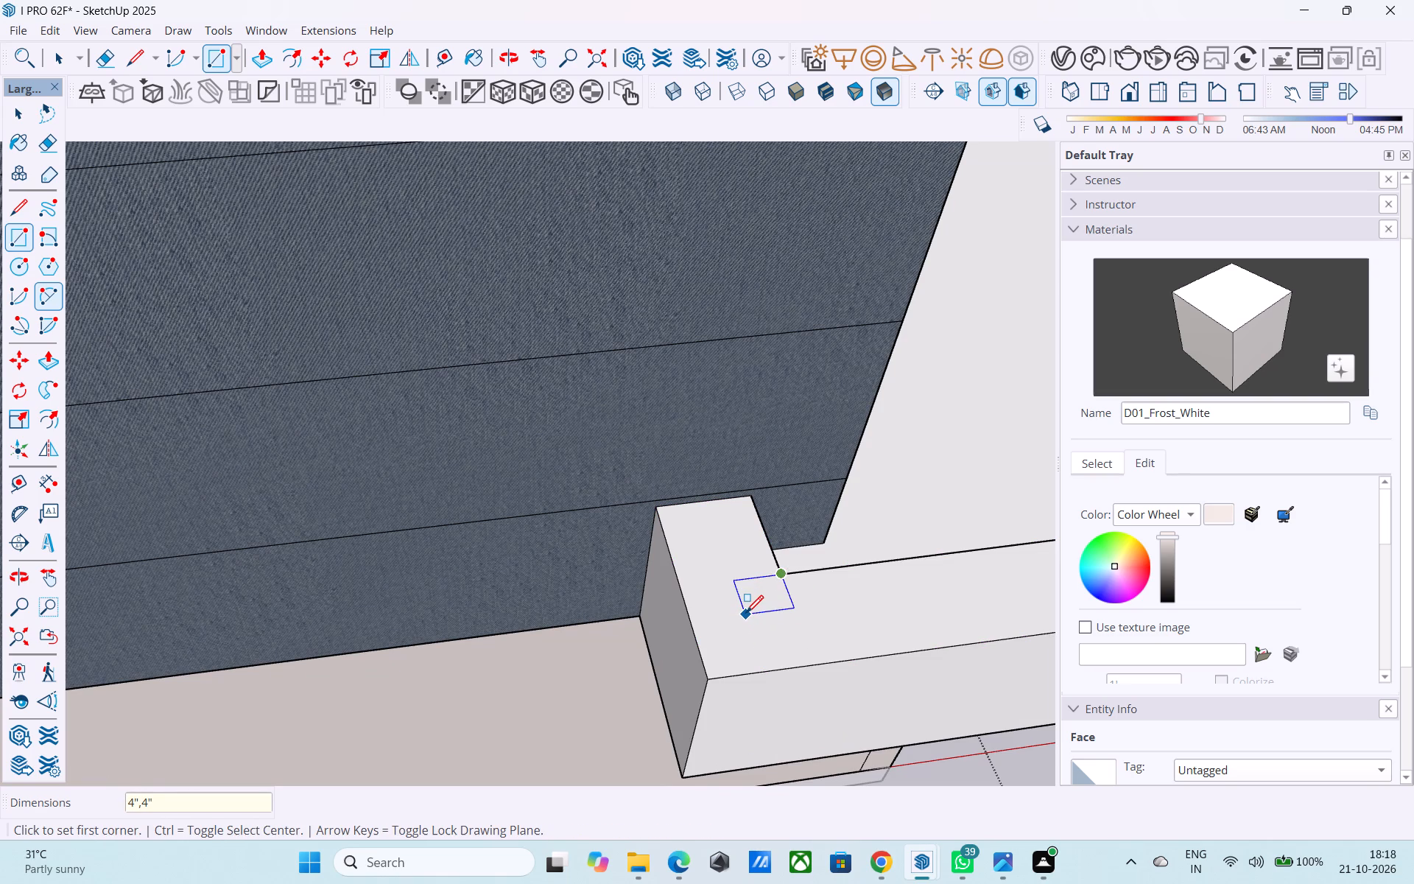
Push/Pull the new square up 2' to form the third railing post on the lowest balcony.
key("space")
left_click(751, 610)
key("p")
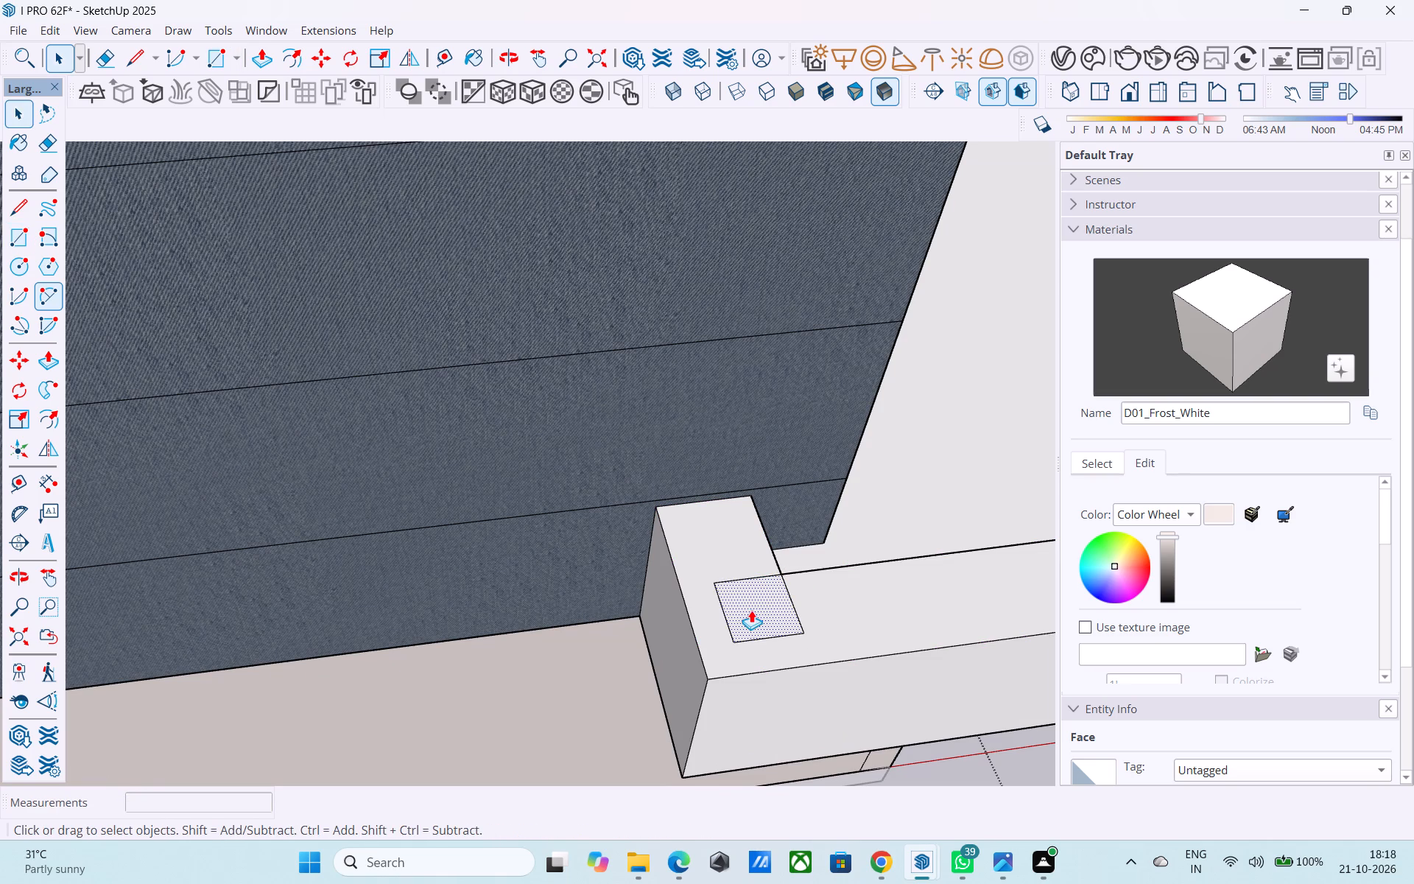
double_click(751, 609)
Draw a 4" by 4" square on the rim top of the balcony above, starting from its inner front corner.
scroll(706, 624, "down", 17)
middle_click_drag(559, 571, 377, 450)
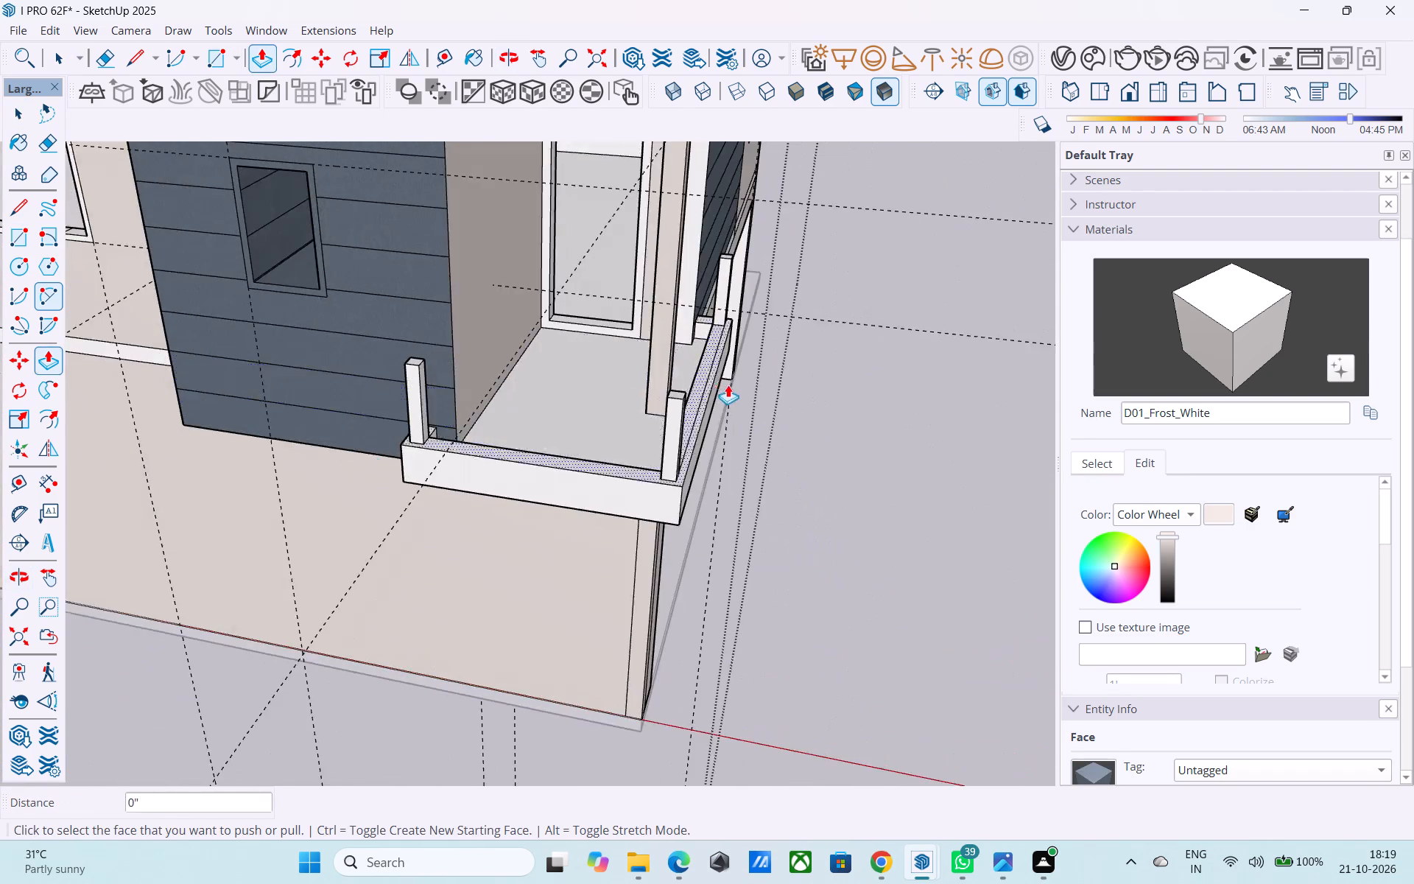
scroll(726, 383, "down", 6)
middle_click_drag(748, 306, 666, 443)
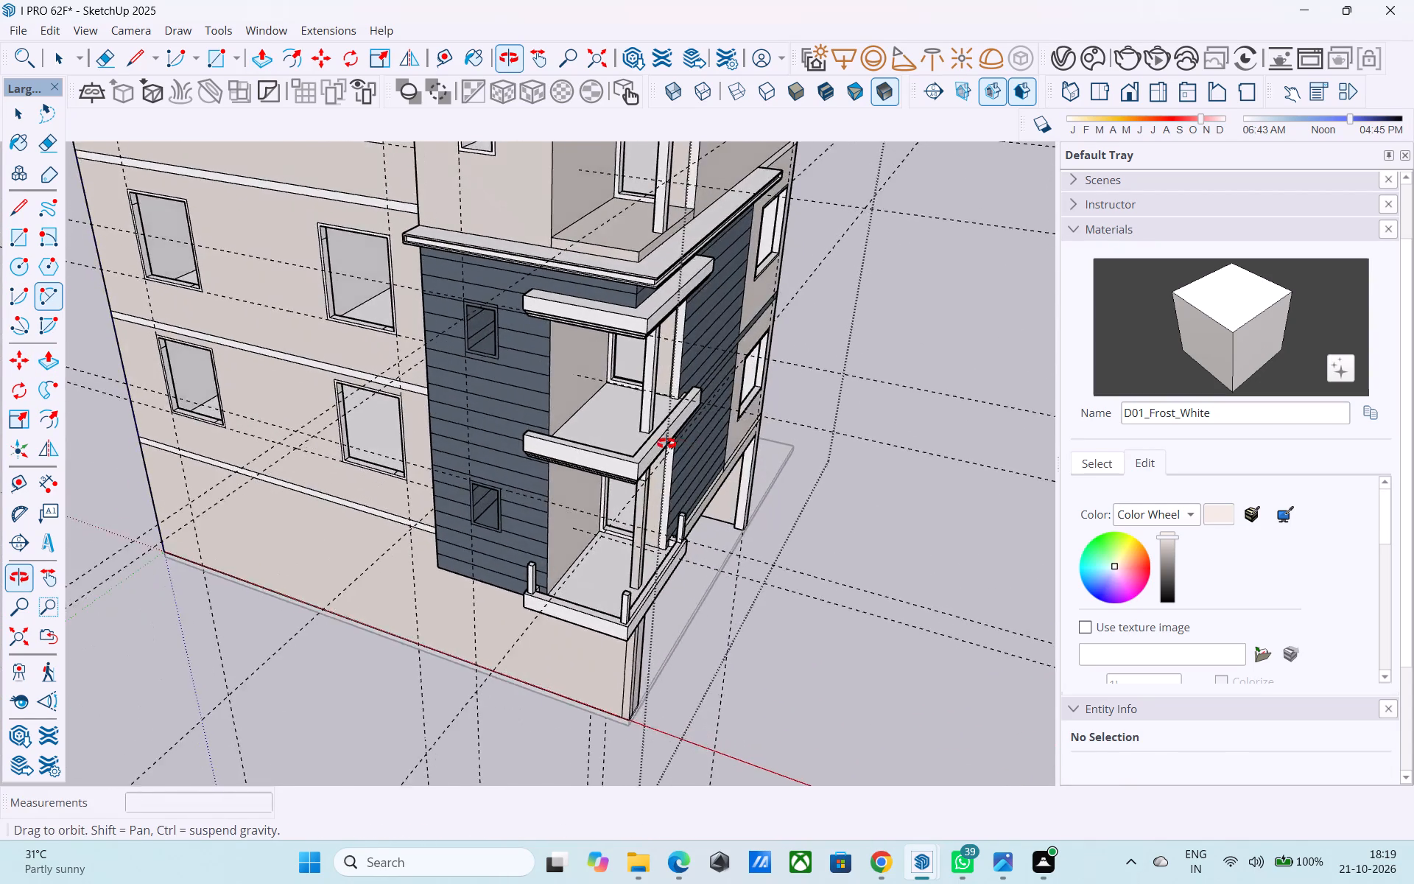
middle_click_drag(666, 443, 666, 447)
scroll(677, 444, "up", 7)
middle_click_drag(672, 421, 694, 404)
scroll(675, 413, "down", 6)
middle_click_drag(652, 454, 635, 499)
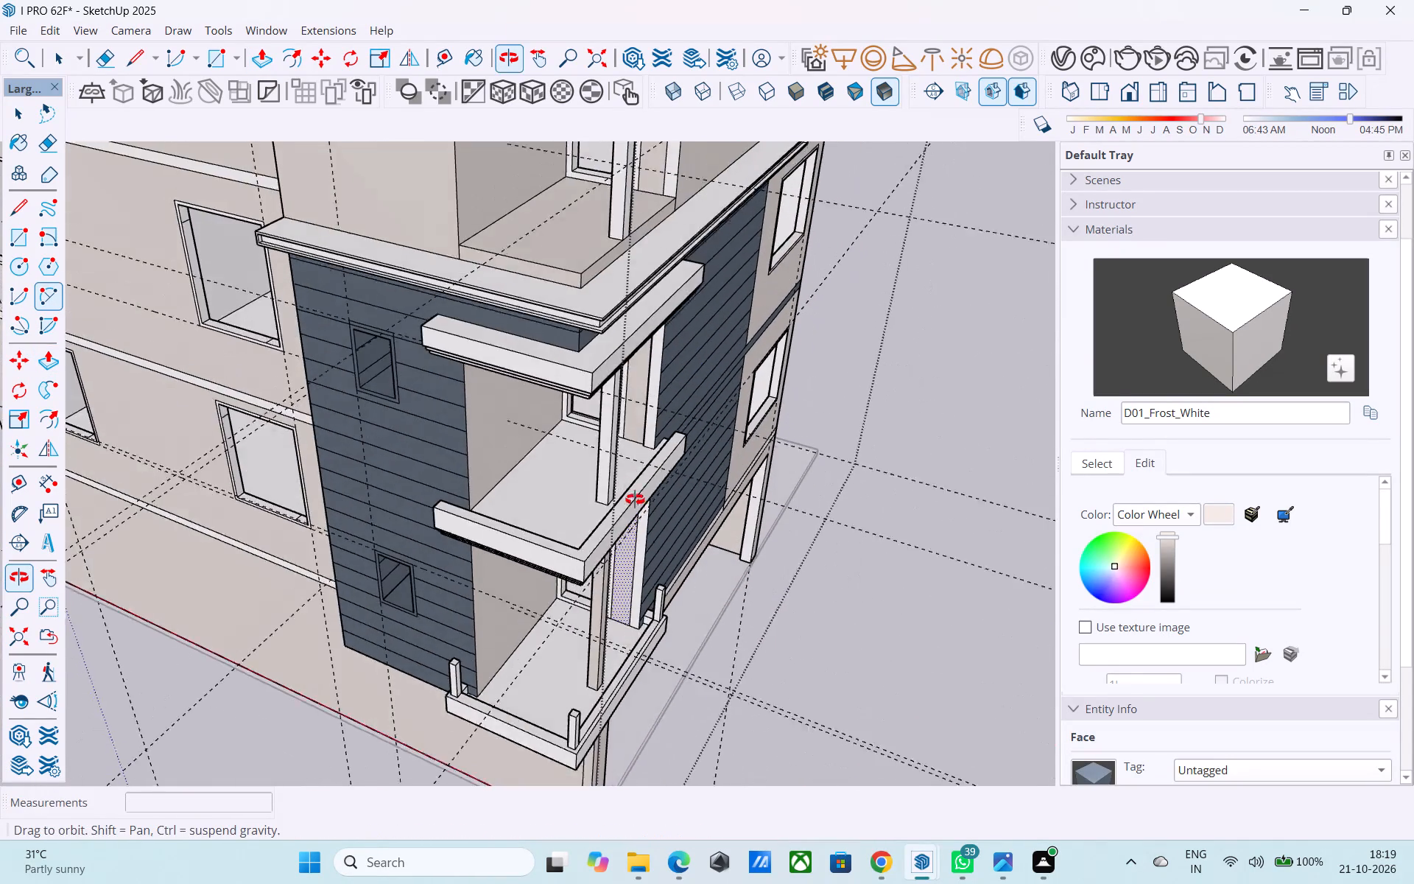
middle_click_drag(635, 499, 635, 502)
scroll(594, 538, "up", 6)
key("r")
scroll(573, 583, "up", 4)
left_click(568, 601)
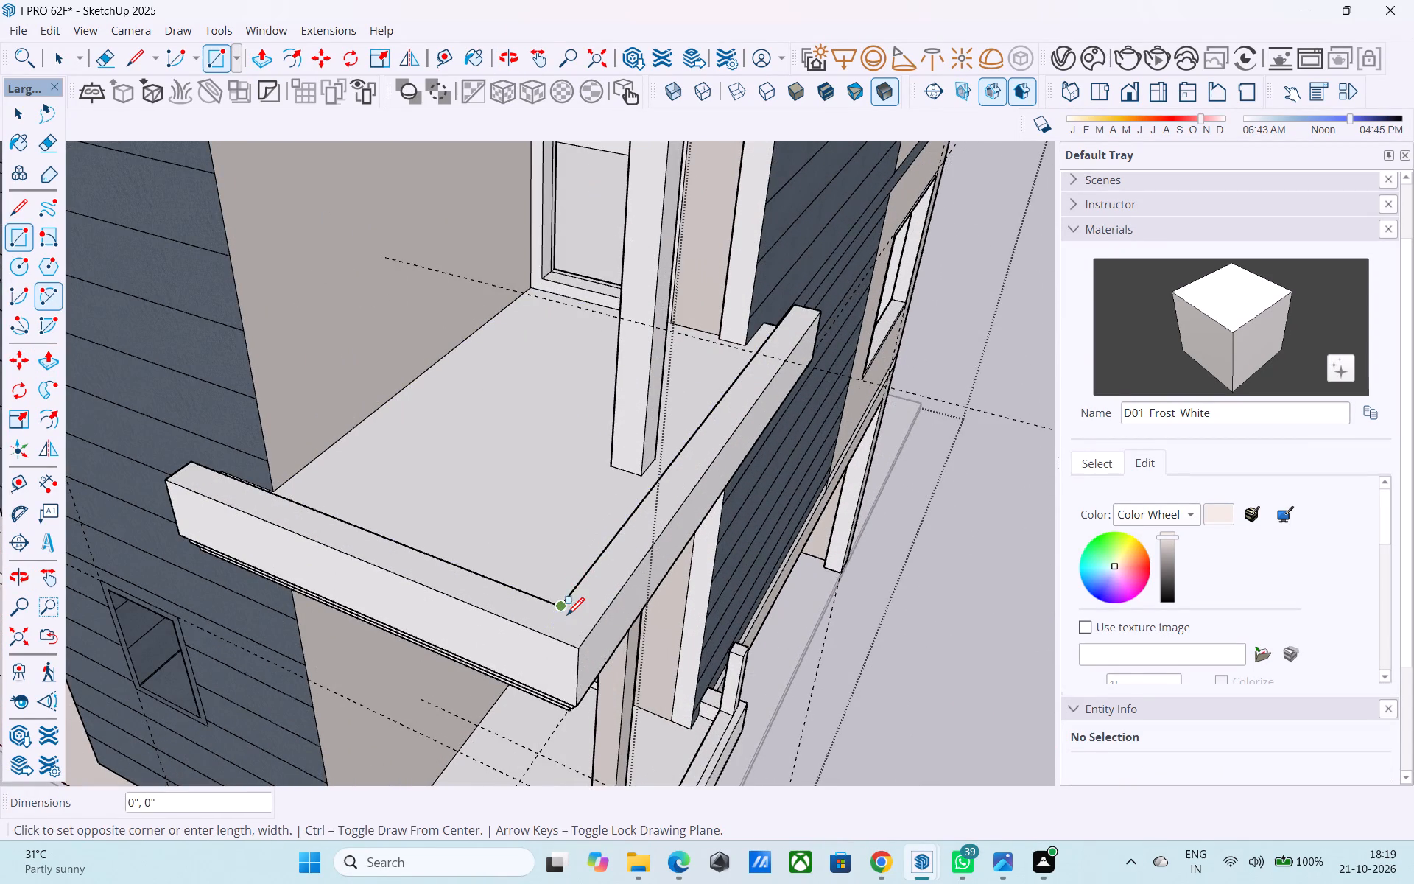
scroll(557, 629, "up", 12)
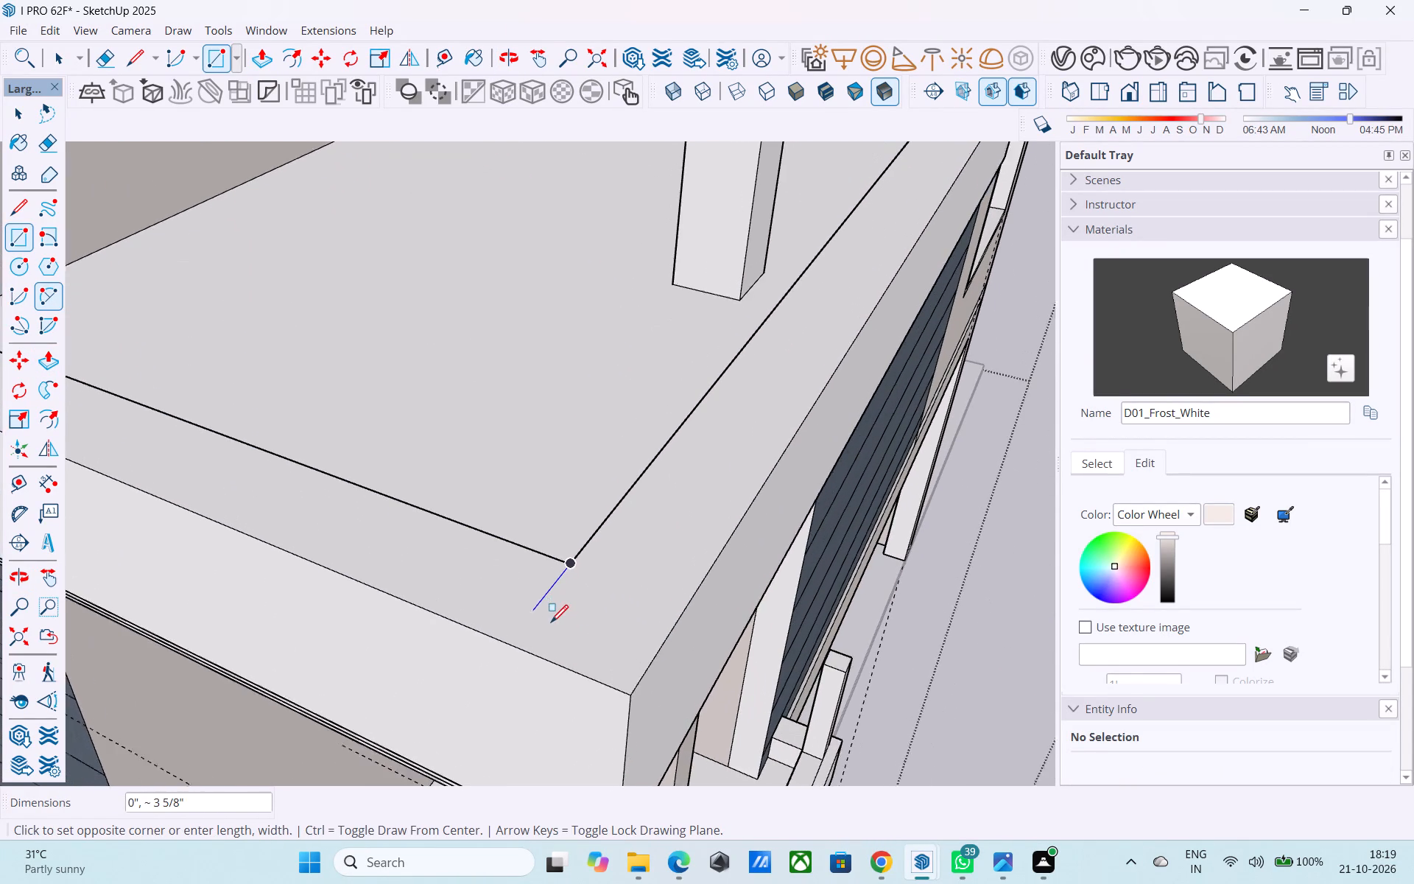
scroll(551, 624, "up", 1)
type("4\"")
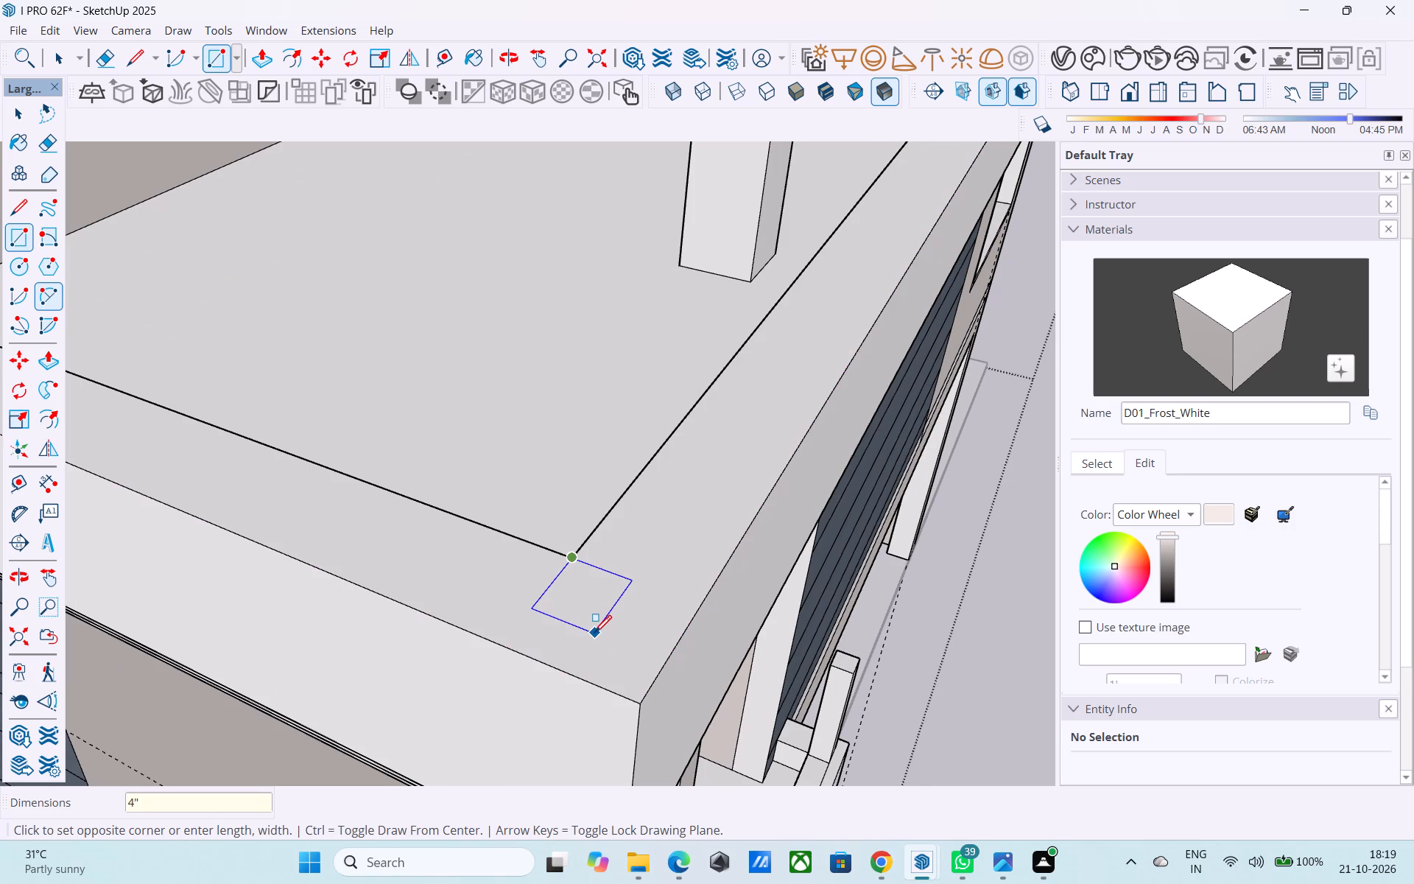
type(",4\"")
key("Return")
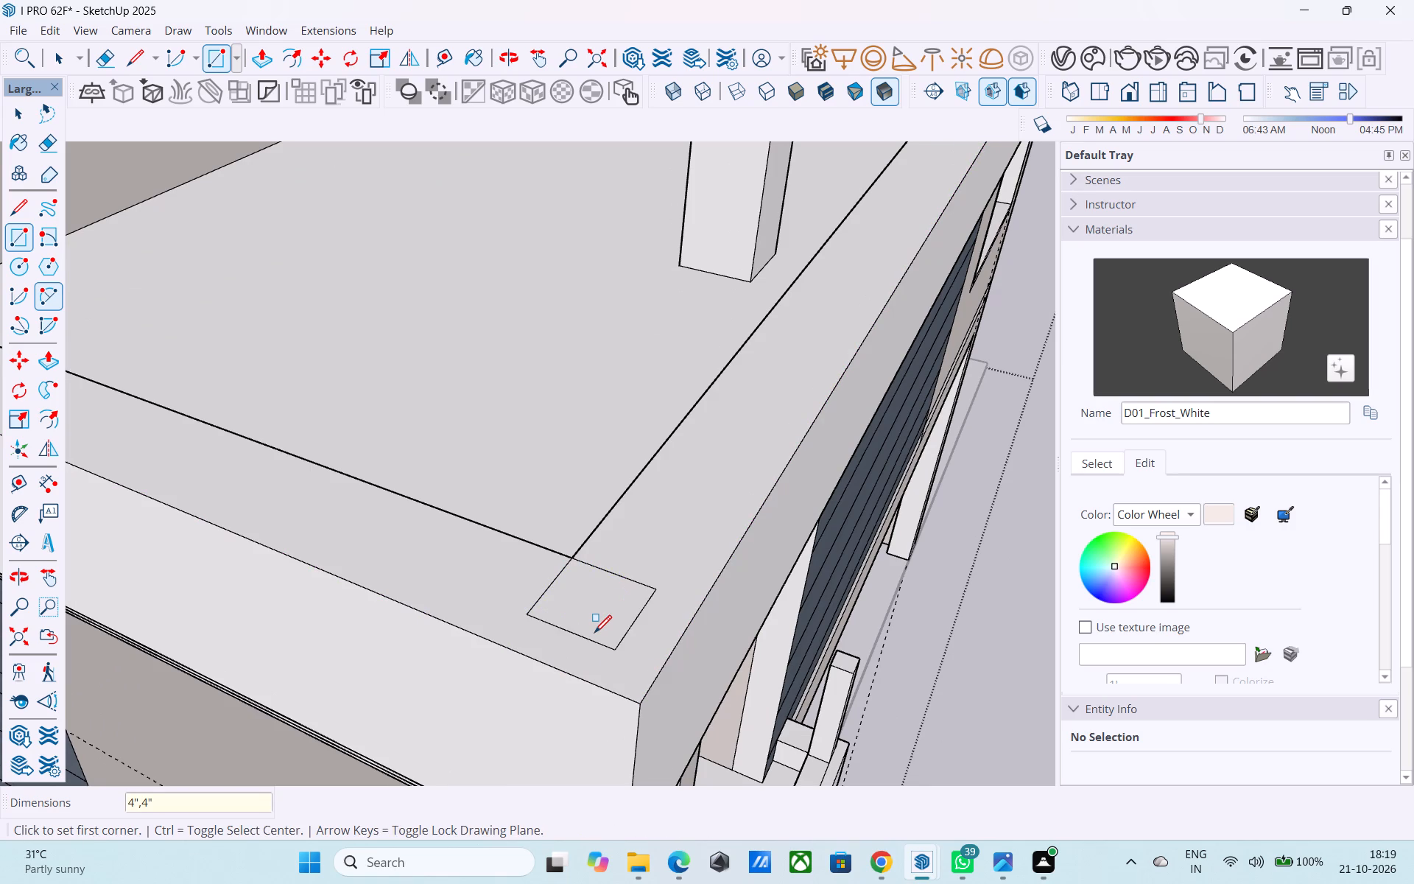
Copy the rim's inner vertical end edge 6" along the rim at the middle balcony's end beside the narrow-window clad wall.
scroll(611, 441, "down", 13)
middle_click_drag(602, 462, 574, 533)
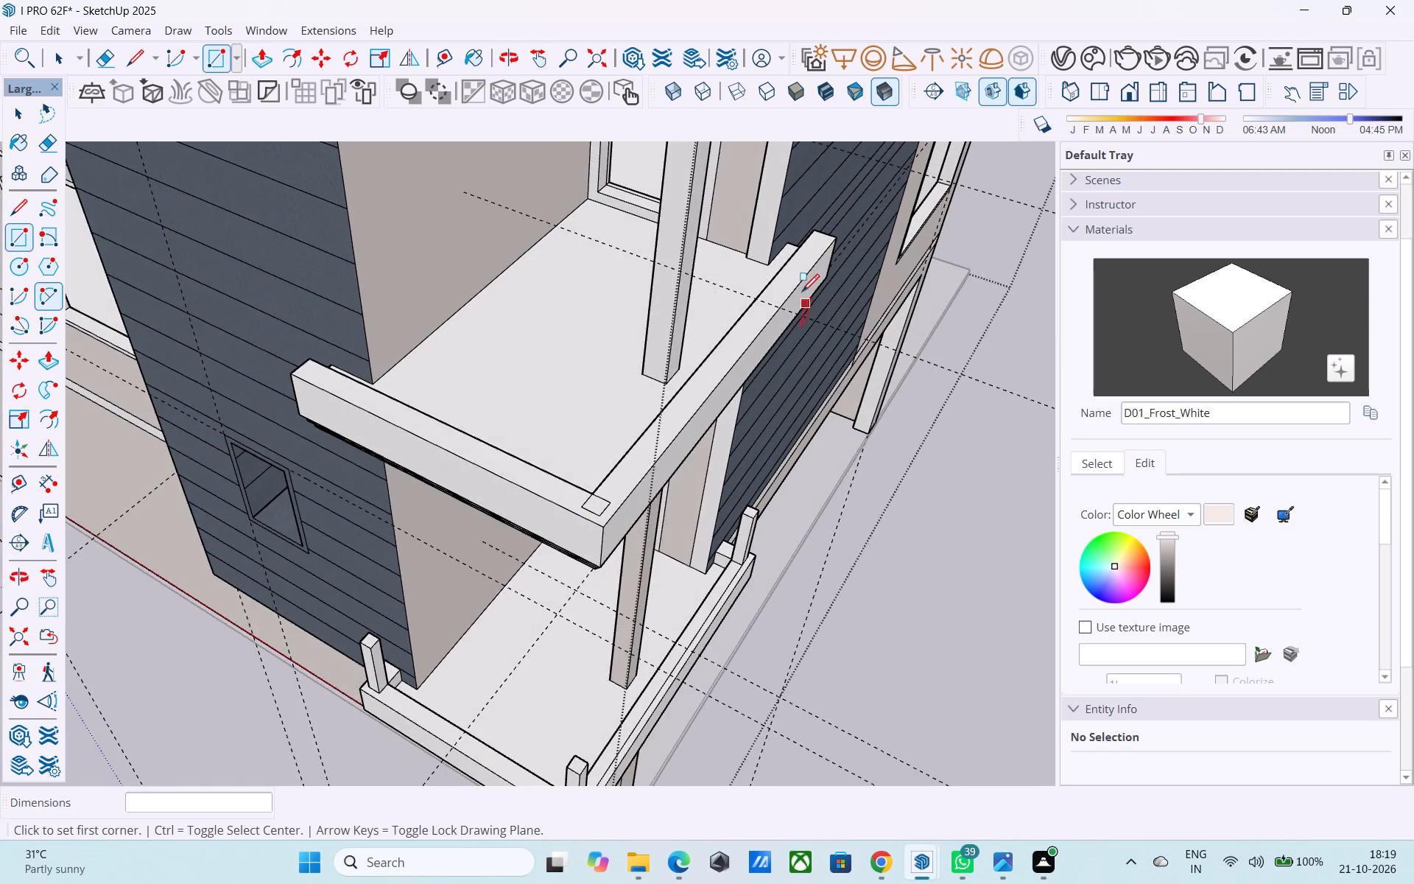
scroll(803, 273, "up", 8)
scroll(809, 258, "down", 12)
middle_click_drag(813, 261, 805, 288)
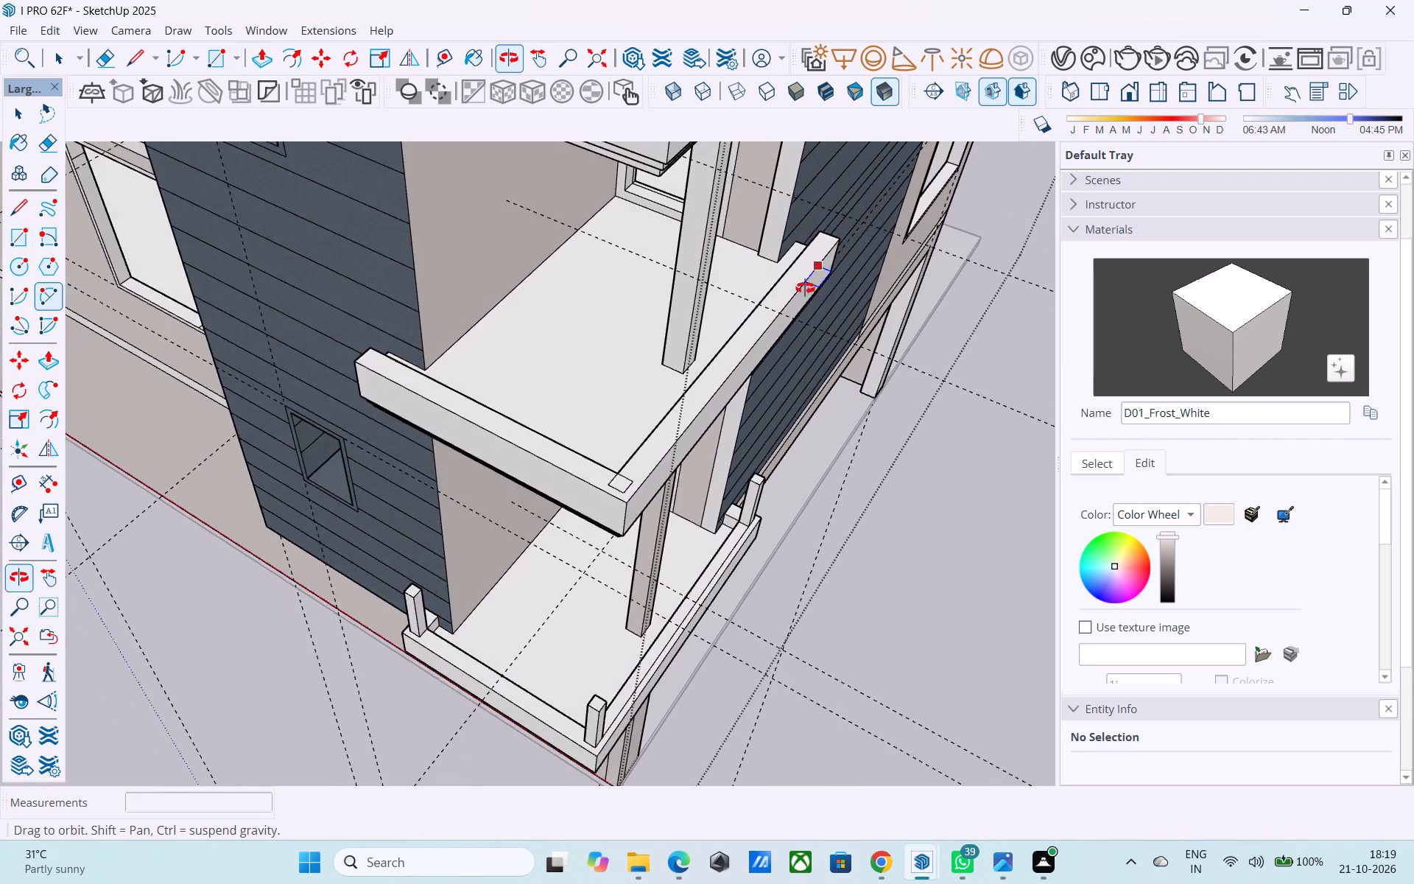
middle_click_drag(805, 288, 703, 328)
middle_click_drag(496, 368, 434, 365)
scroll(428, 359, "up", 4)
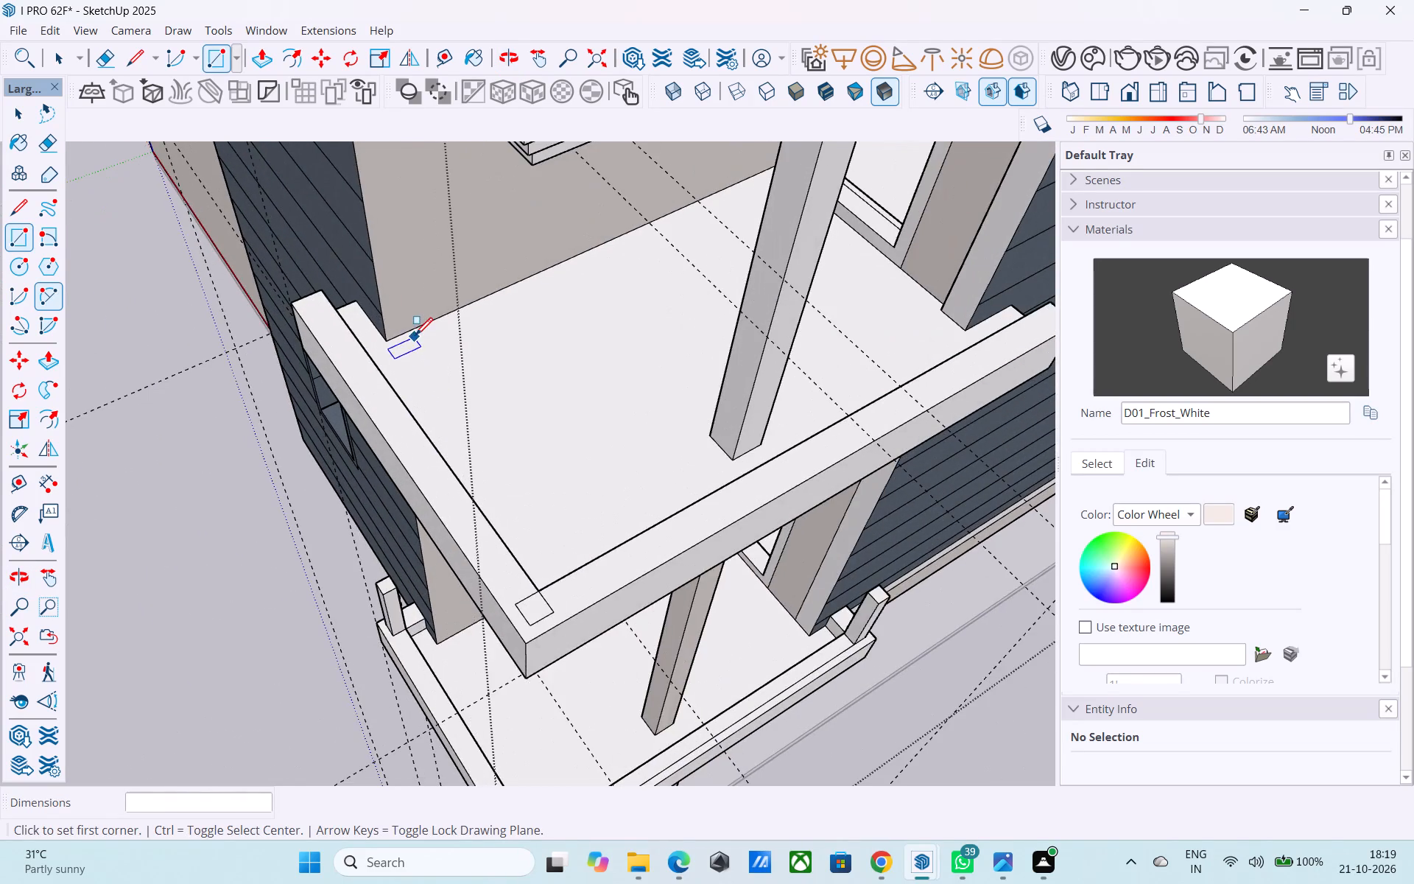
scroll(415, 336, "down", 3)
middle_click_drag(415, 335, 502, 101)
middle_click_drag(683, 417, 462, 298)
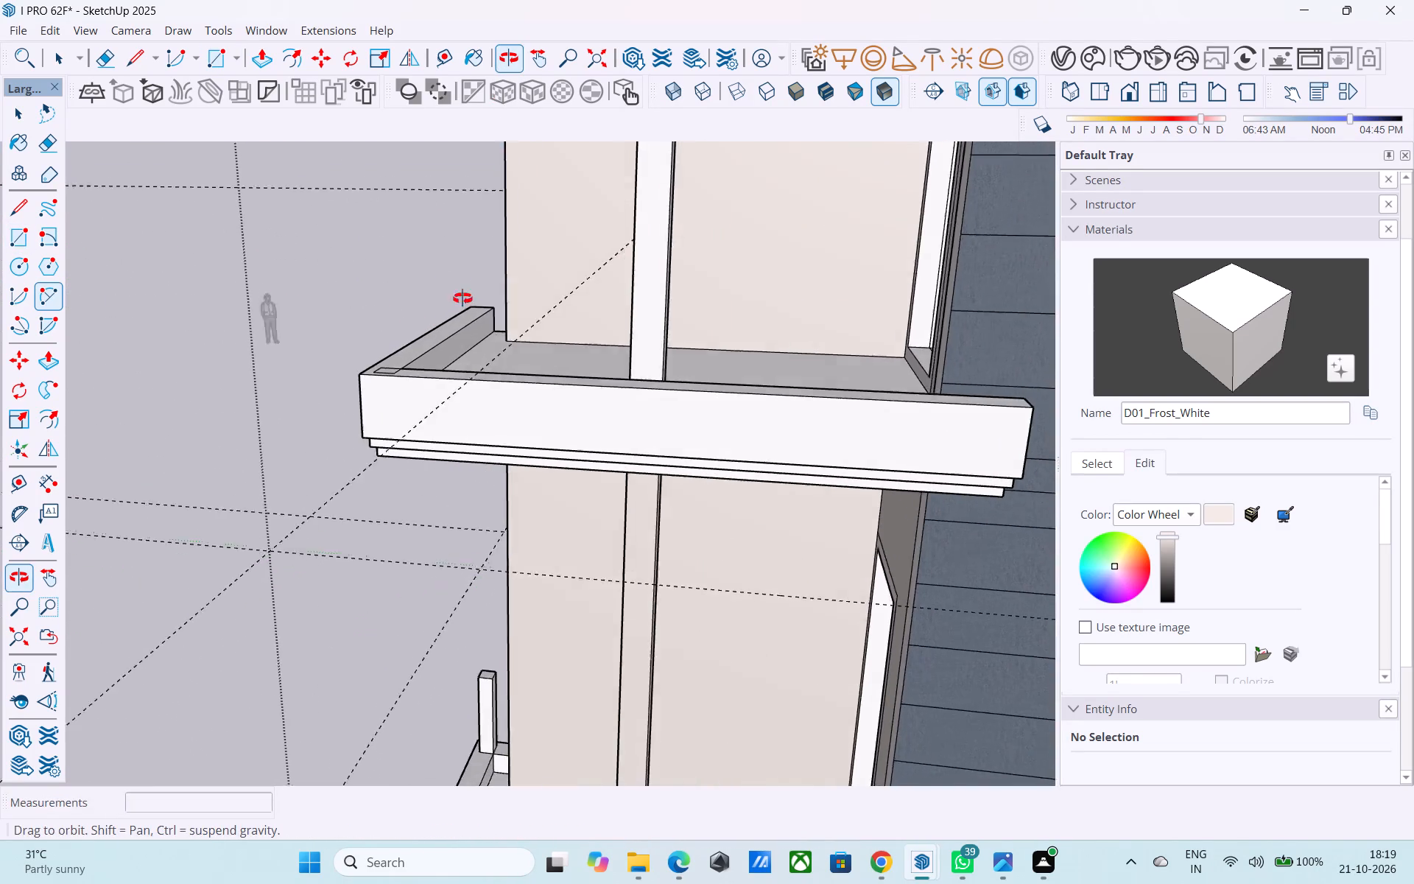
middle_click_drag(462, 298, 437, 311)
scroll(455, 321, "up", 12)
key("space")
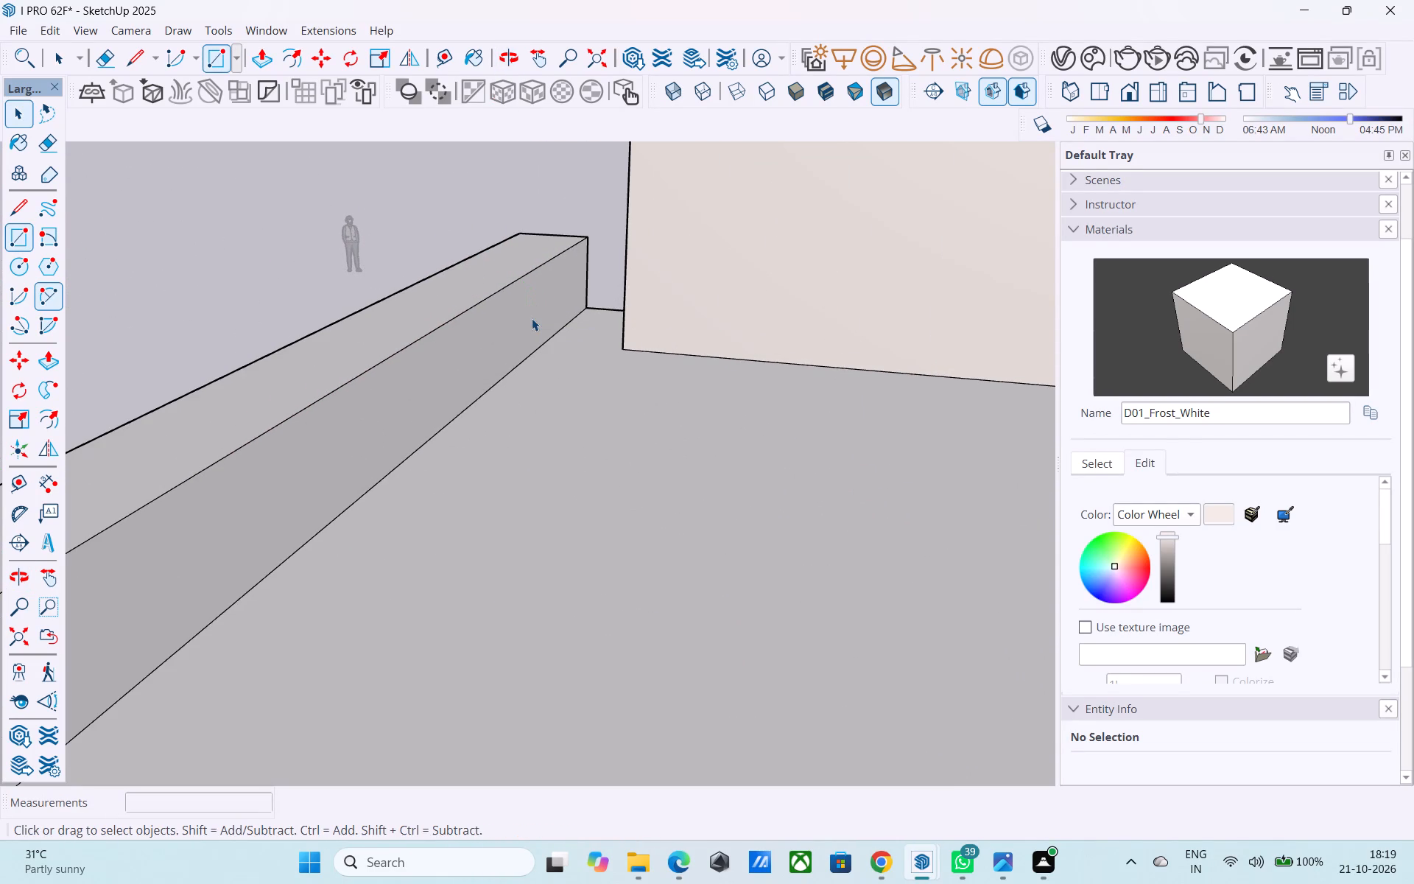
scroll(570, 271, "up", 6)
left_click(599, 274)
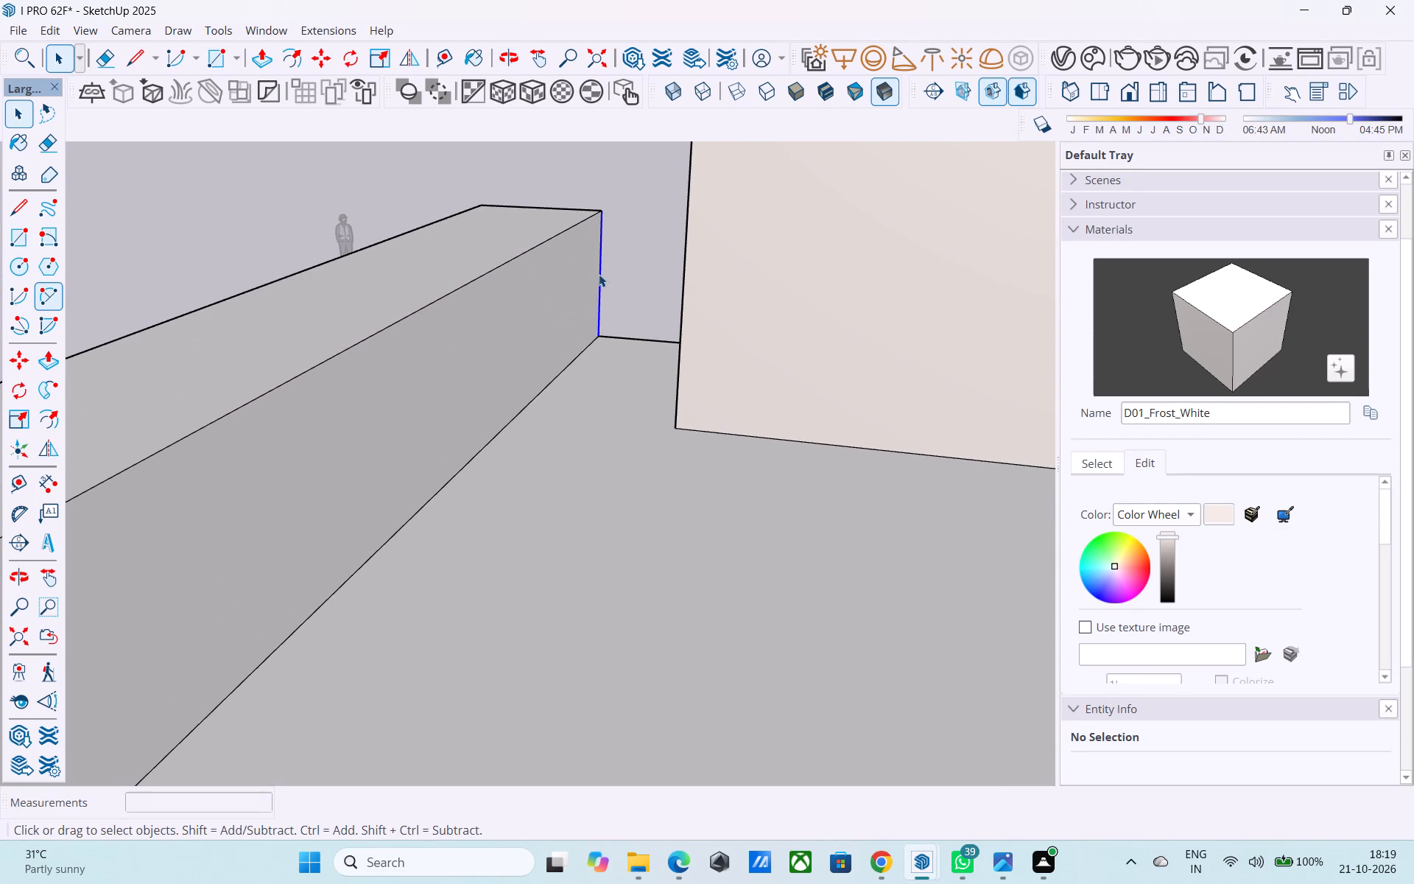
key("m")
left_click_drag(603, 212, 597, 212)
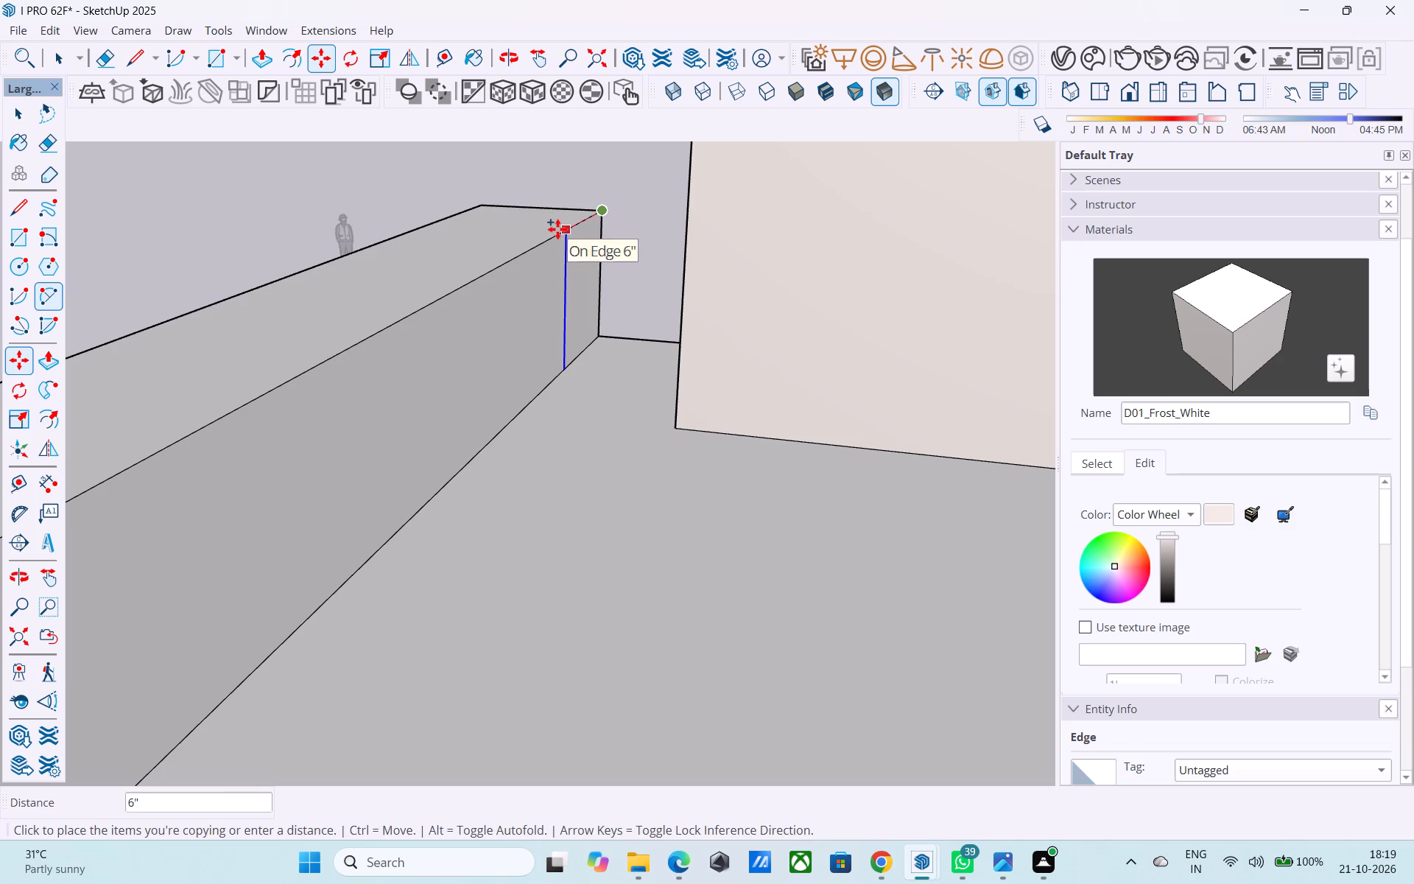
left_click(557, 229)
Copy the inner vertical end edge a short distance along the middle balcony's rim at its opposite end, near the door wall.
scroll(563, 222, "down", 14)
scroll(456, 254, "up", 1)
scroll(456, 255, "down", 4)
middle_click_drag(680, 293, 367, 301)
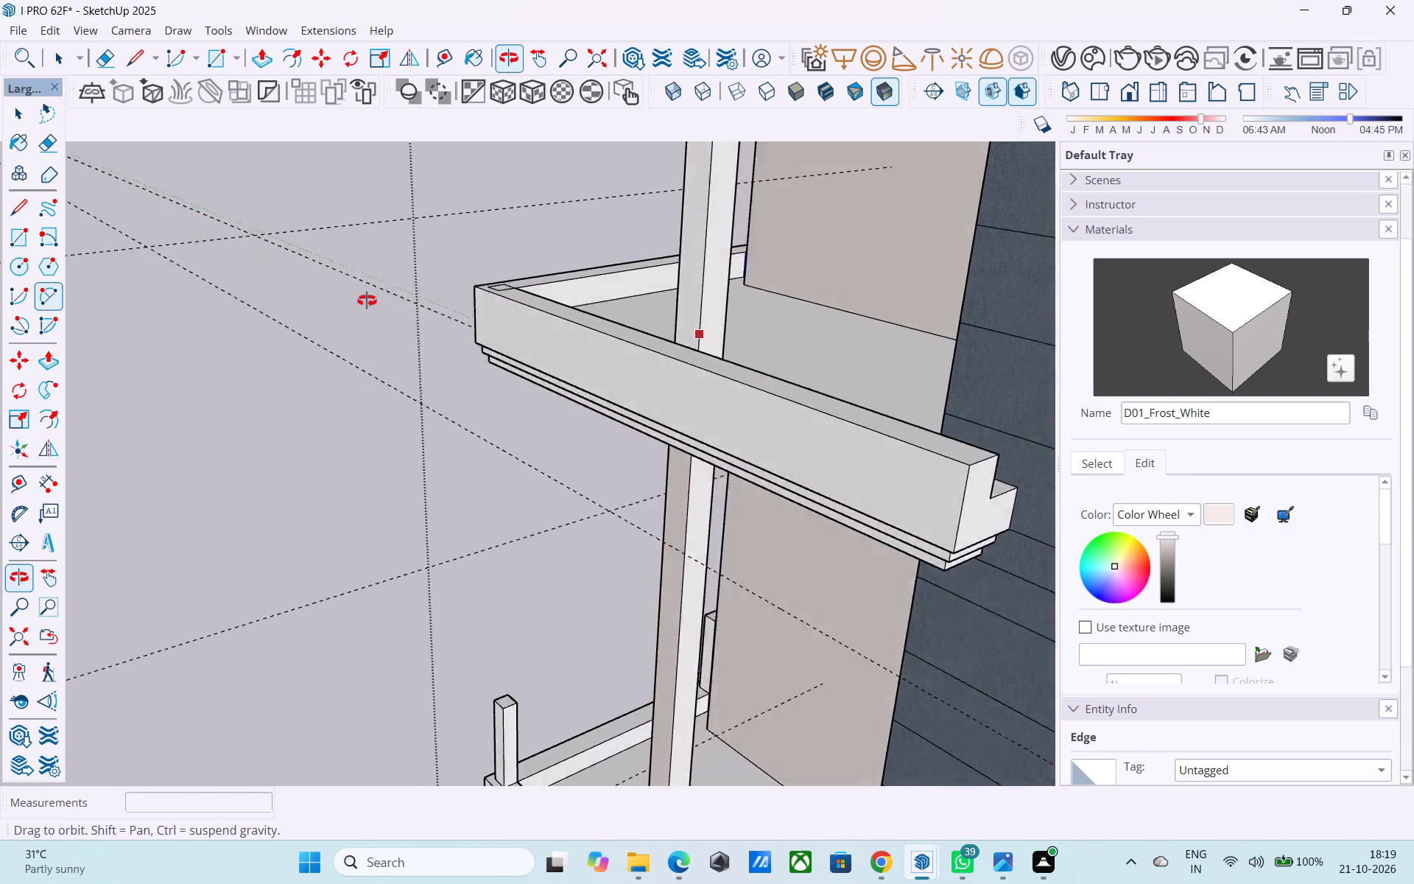
middle_click_drag(367, 301, 317, 301)
scroll(502, 332, "down", 1)
middle_click_drag(575, 346, 1044, 337)
middle_click_drag(550, 381, 1080, 369)
middle_click_drag(692, 361, 666, 423, "shift")
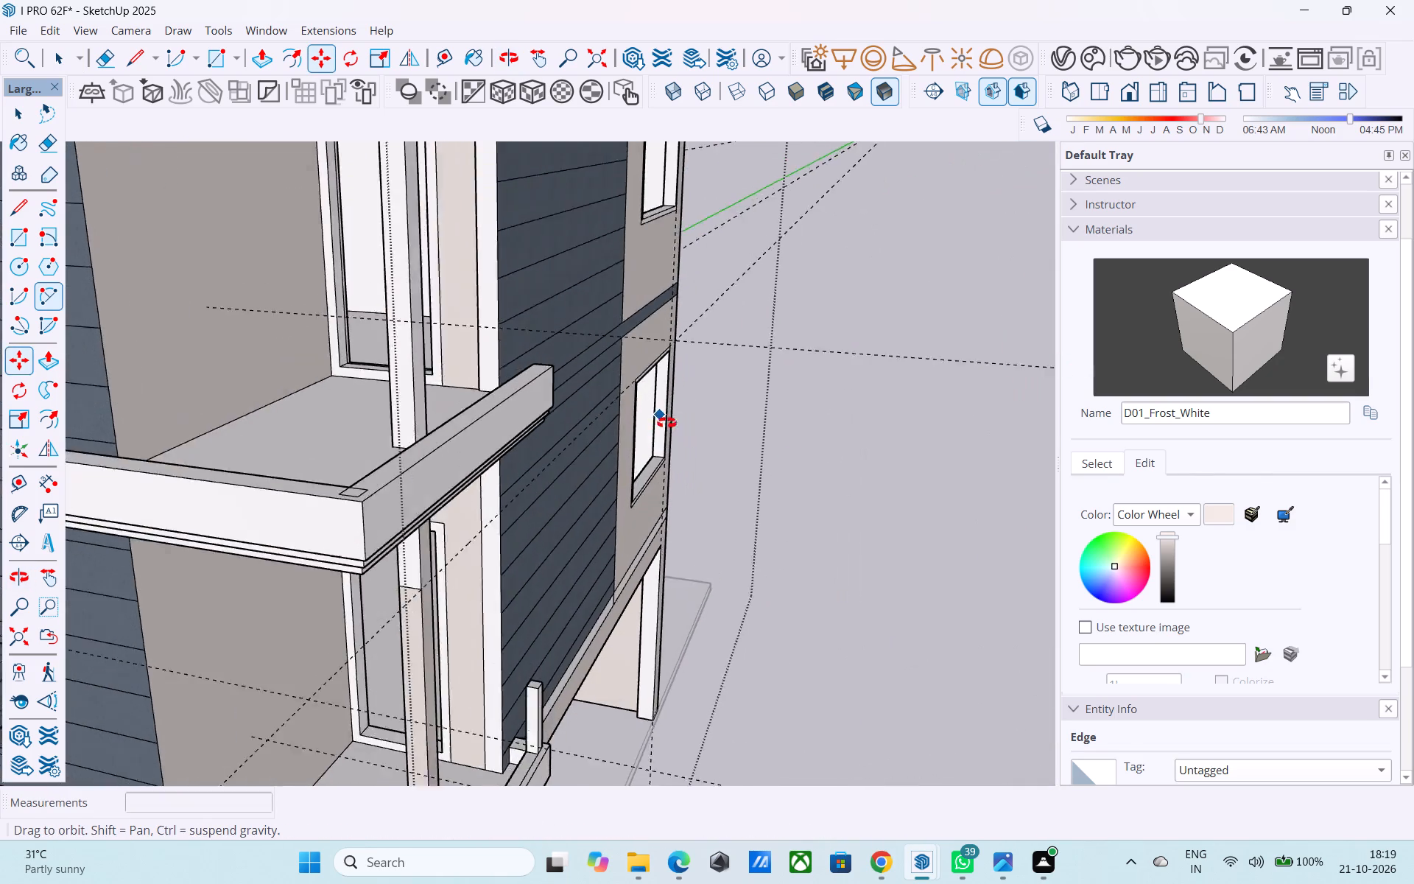
middle_click_drag(666, 423, 658, 410, "shift")
middle_click_drag(714, 386, 712, 393, "shift")
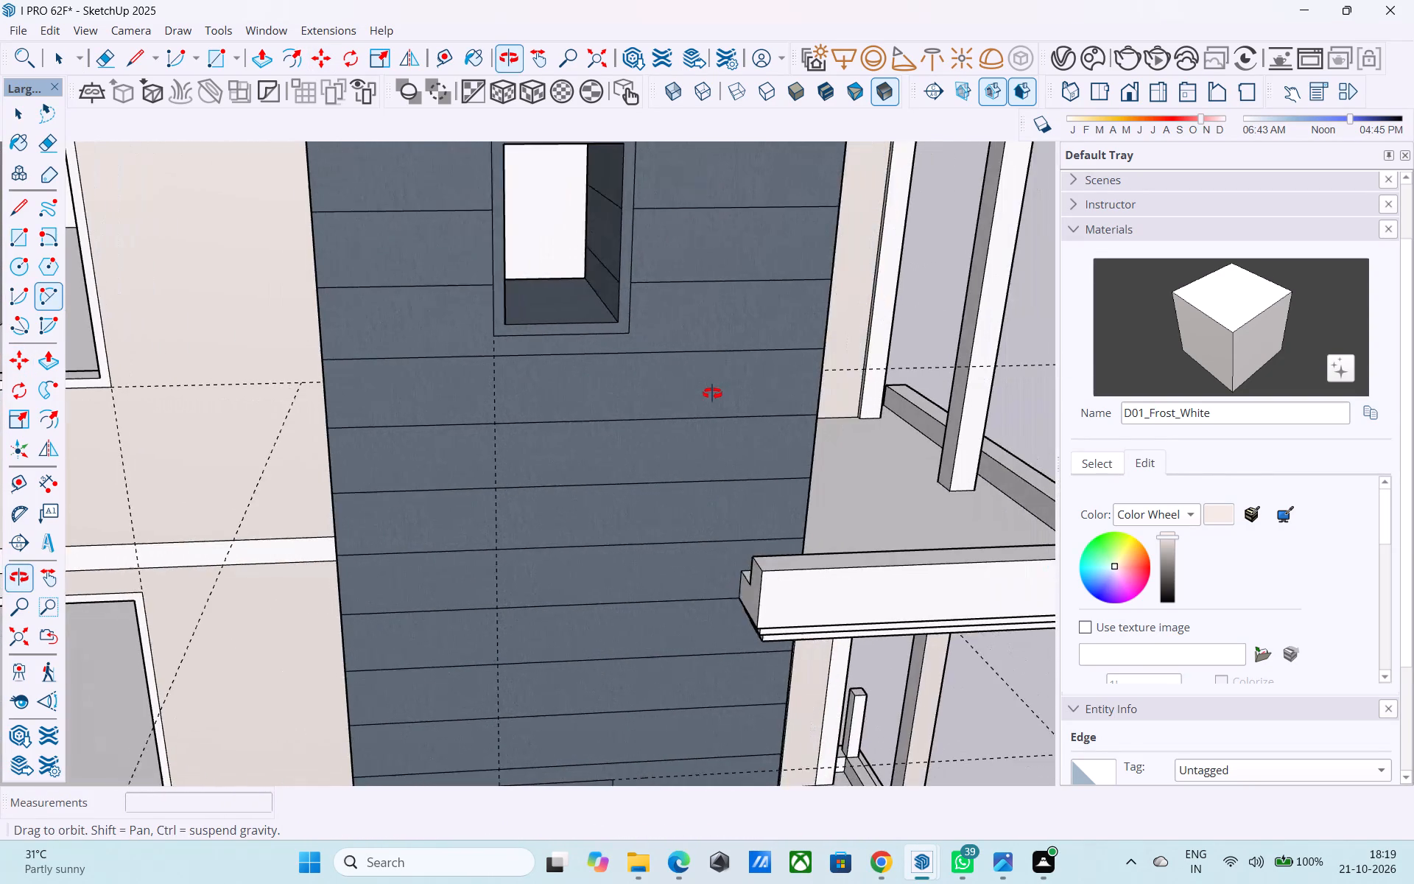
middle_click_drag(712, 393, 708, 393, "shift")
scroll(890, 380, "up", 10)
middle_click_drag(874, 411, 803, 385, "shift")
scroll(798, 385, "up", 4)
key("space")
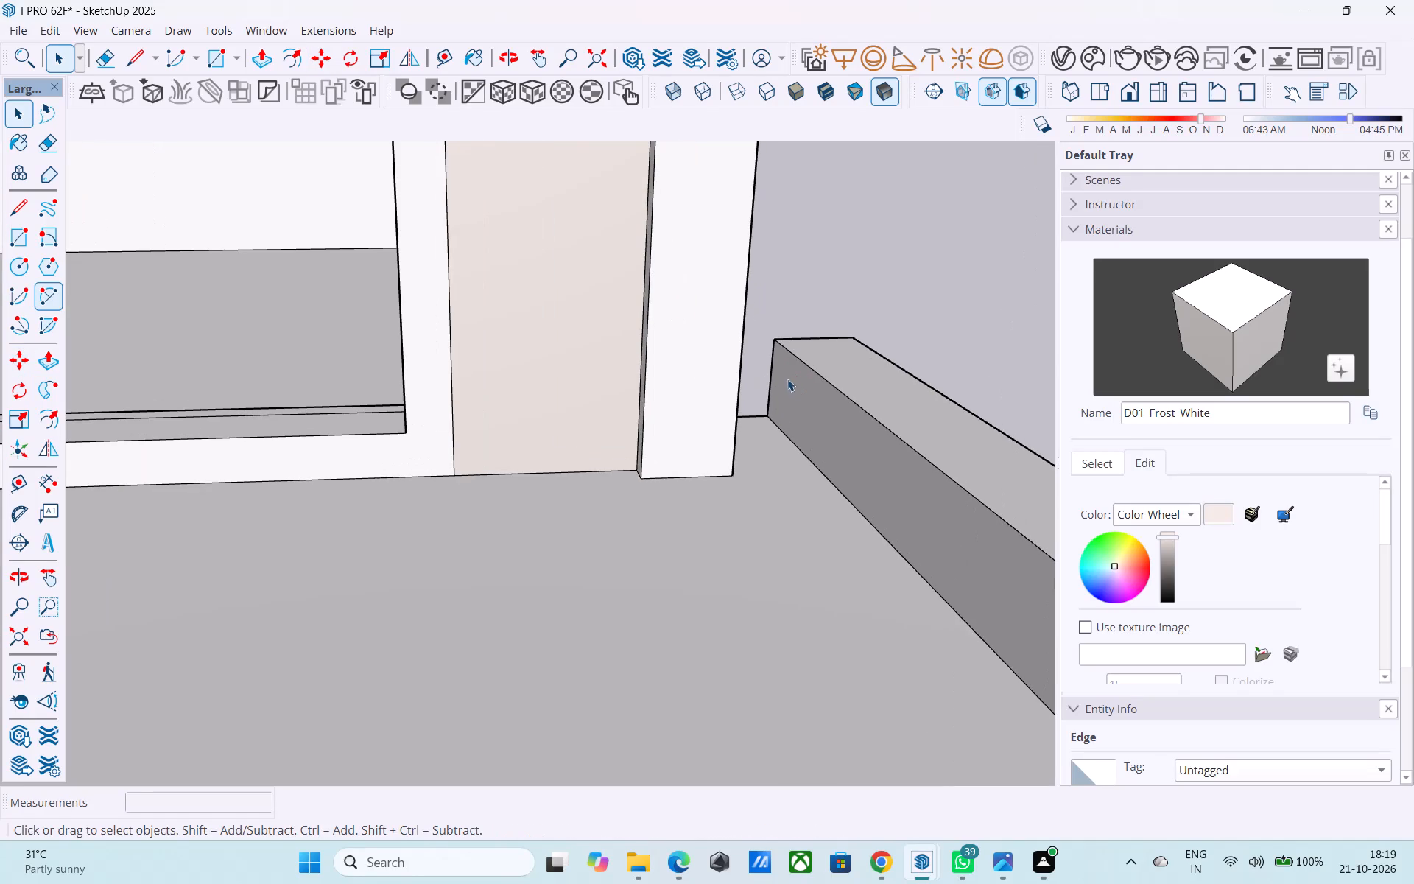
left_click(768, 366)
left_click(769, 368)
left_click(770, 369)
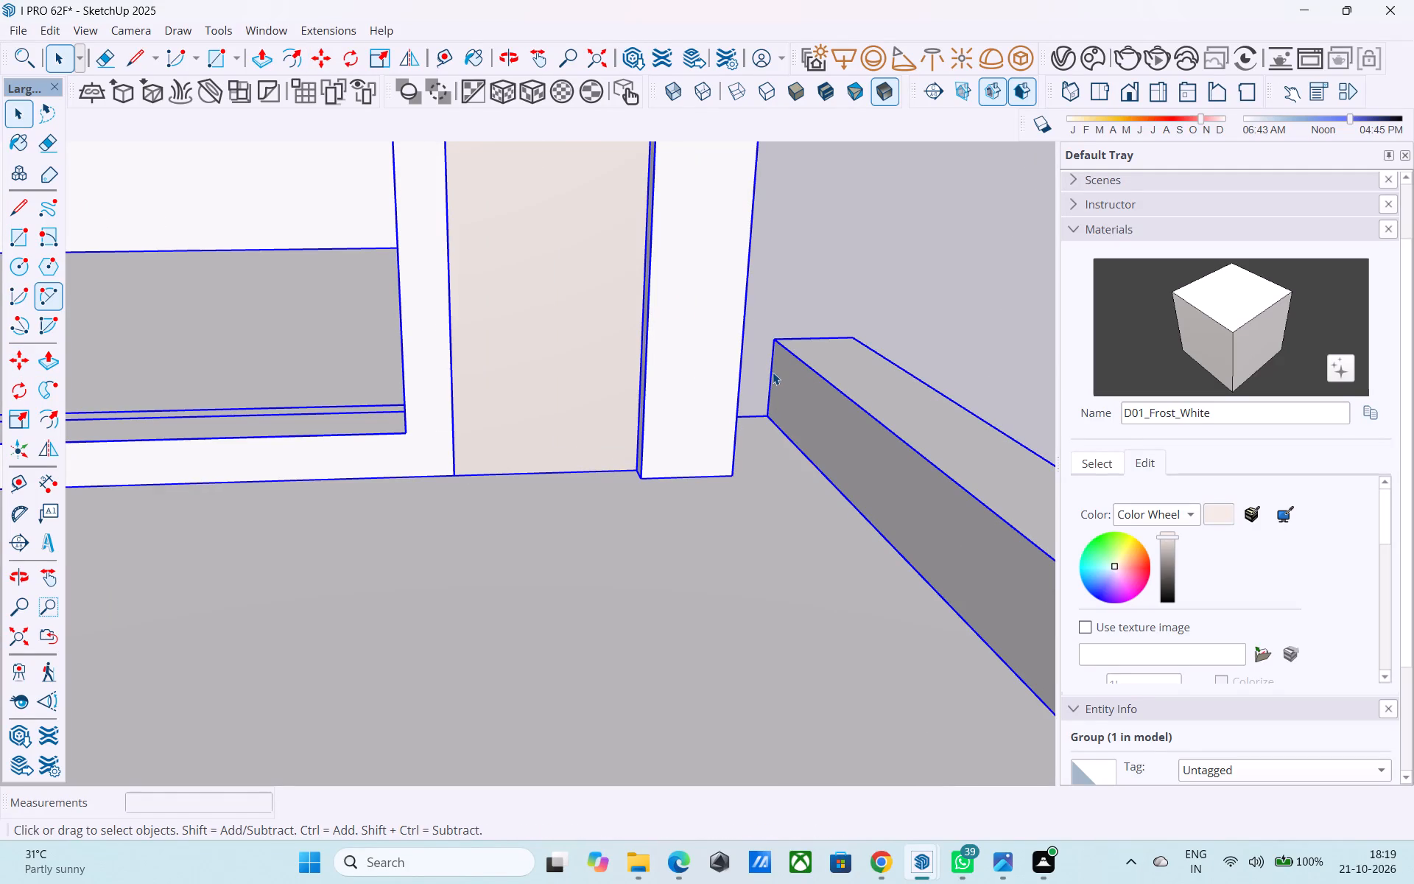
double_click(778, 382)
left_click(770, 371)
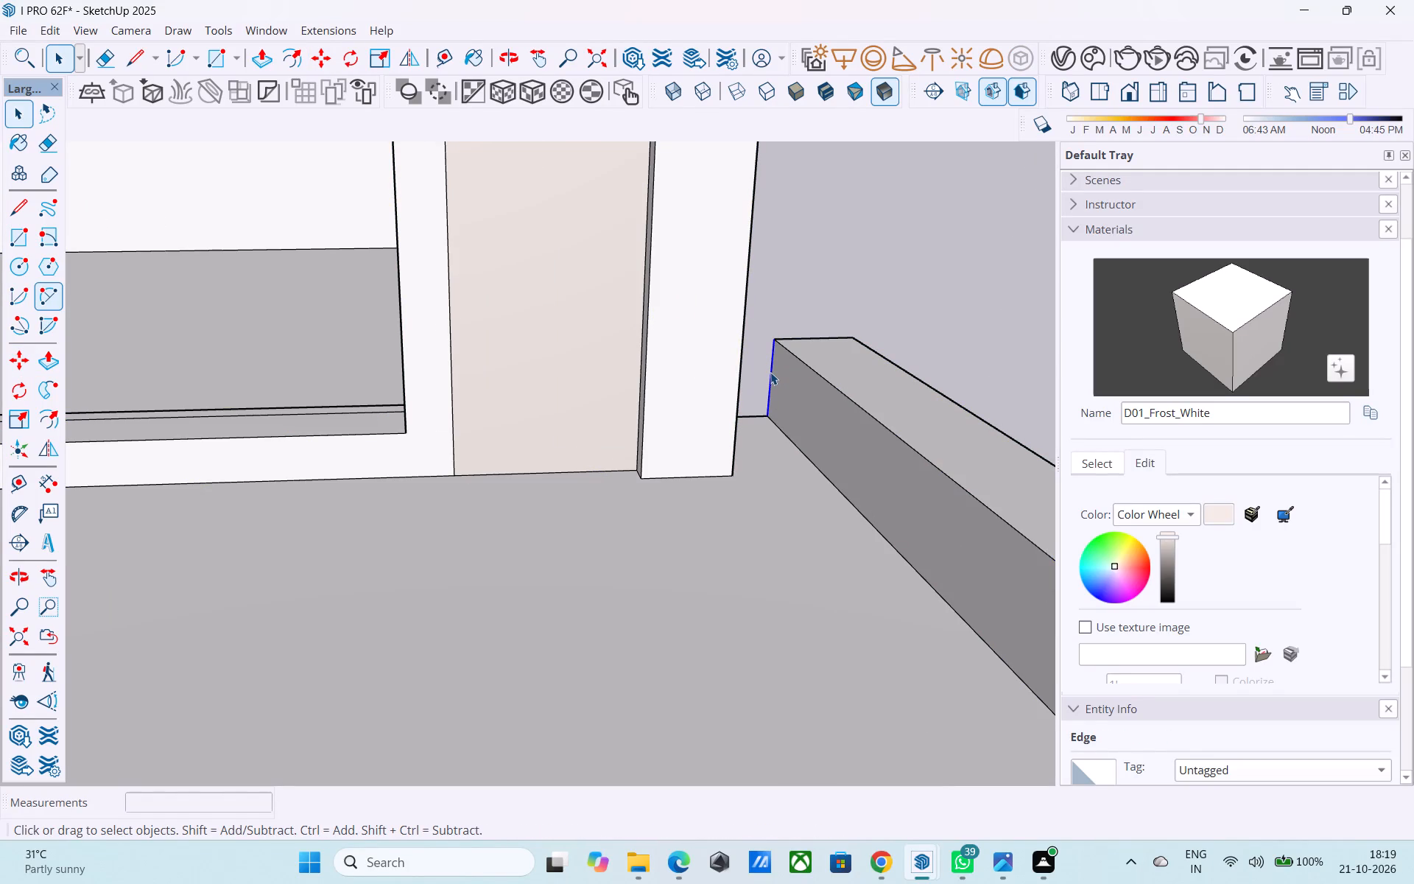
key("m")
left_click(775, 348)
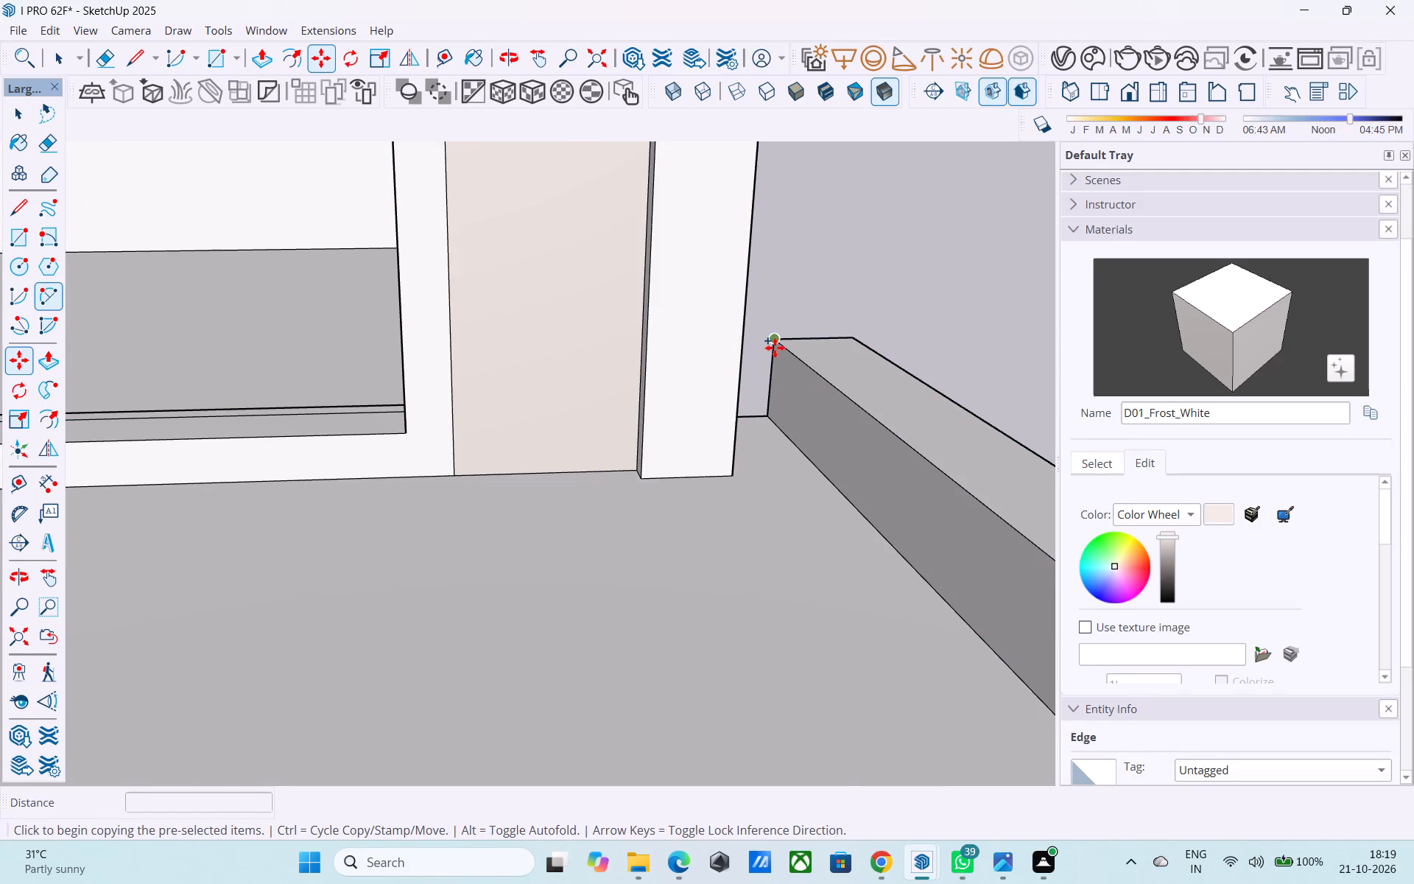
left_click(809, 366)
Push/Pull the narrow inner face at the rim's door-wall end 6" inward to form a return against the clad wall.
key("space")
left_click(803, 373)
left_click(792, 381)
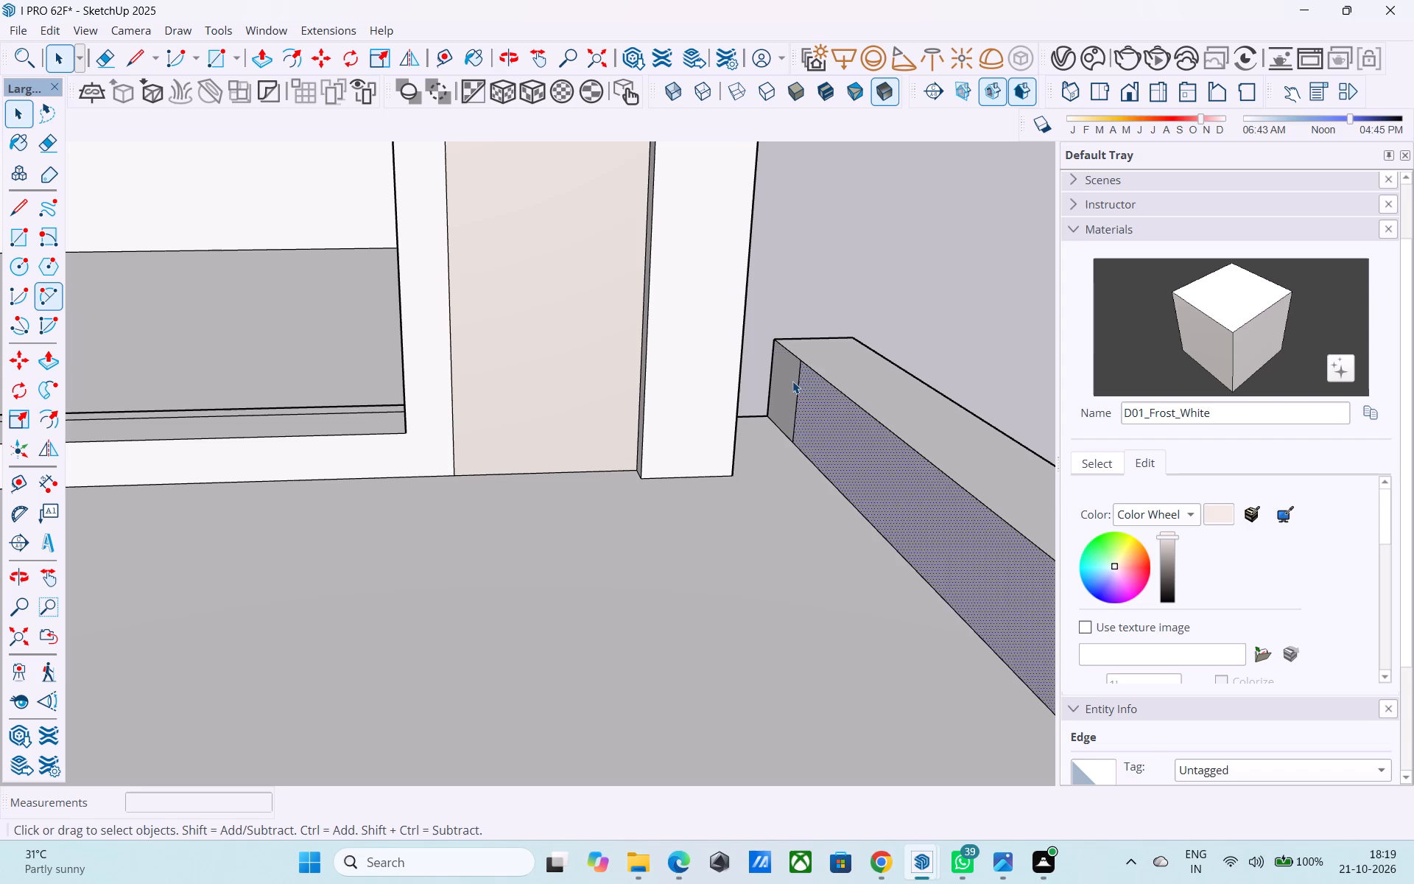
key("p")
left_click(792, 381)
middle_click_drag(792, 381, 604, 369)
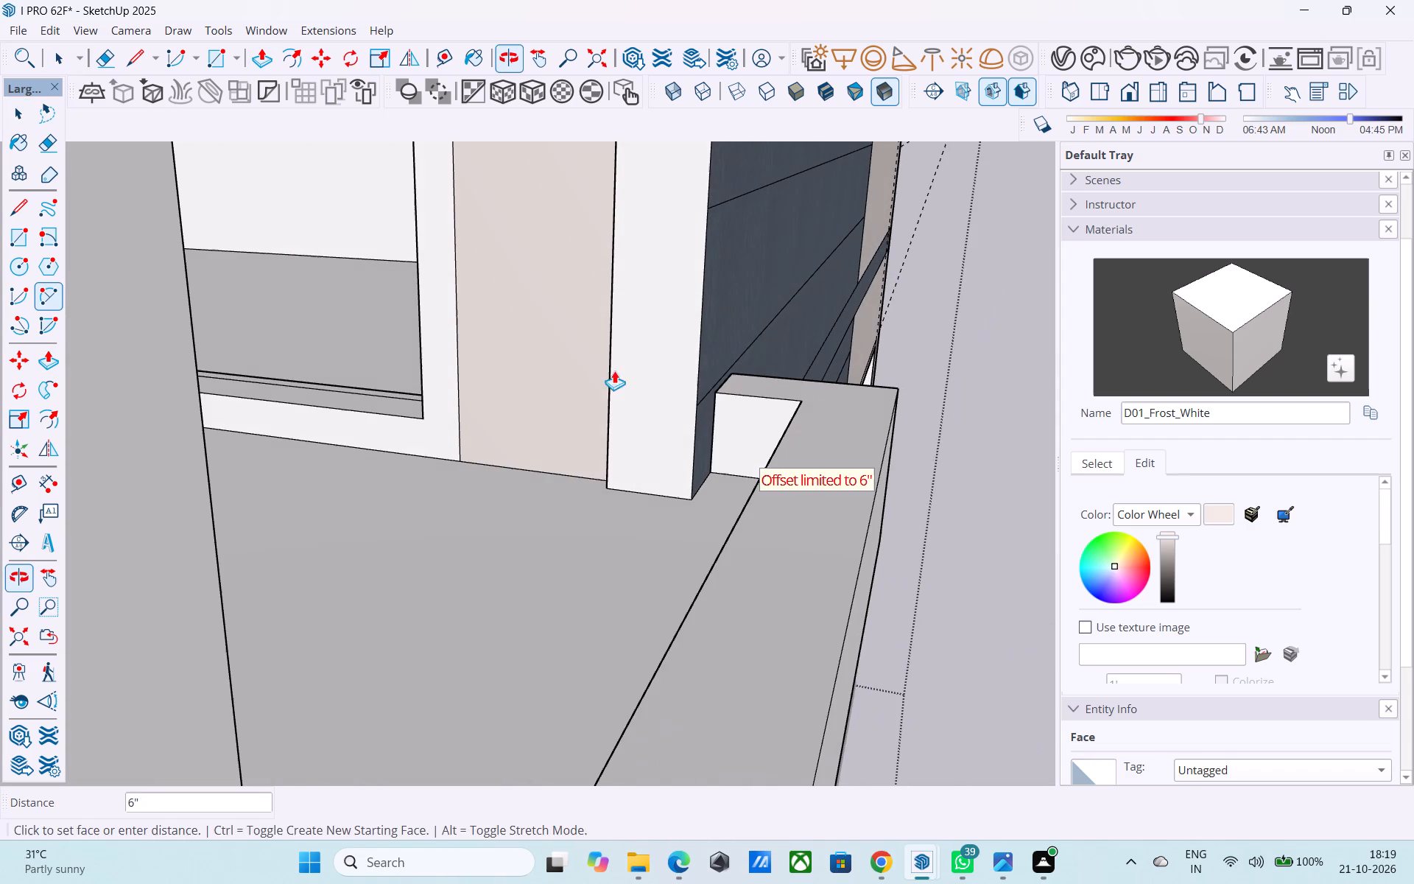
left_click(750, 330)
Push/Pull the matching narrow face at the rim's narrow-window wall end 6" inward to form the second return.
scroll(759, 247, "down", 3)
scroll(759, 247, "up", 1)
scroll(759, 247, "down", 1)
scroll(759, 247, "up", 1)
scroll(759, 247, "down", 11)
middle_click_drag(702, 403, 426, 400)
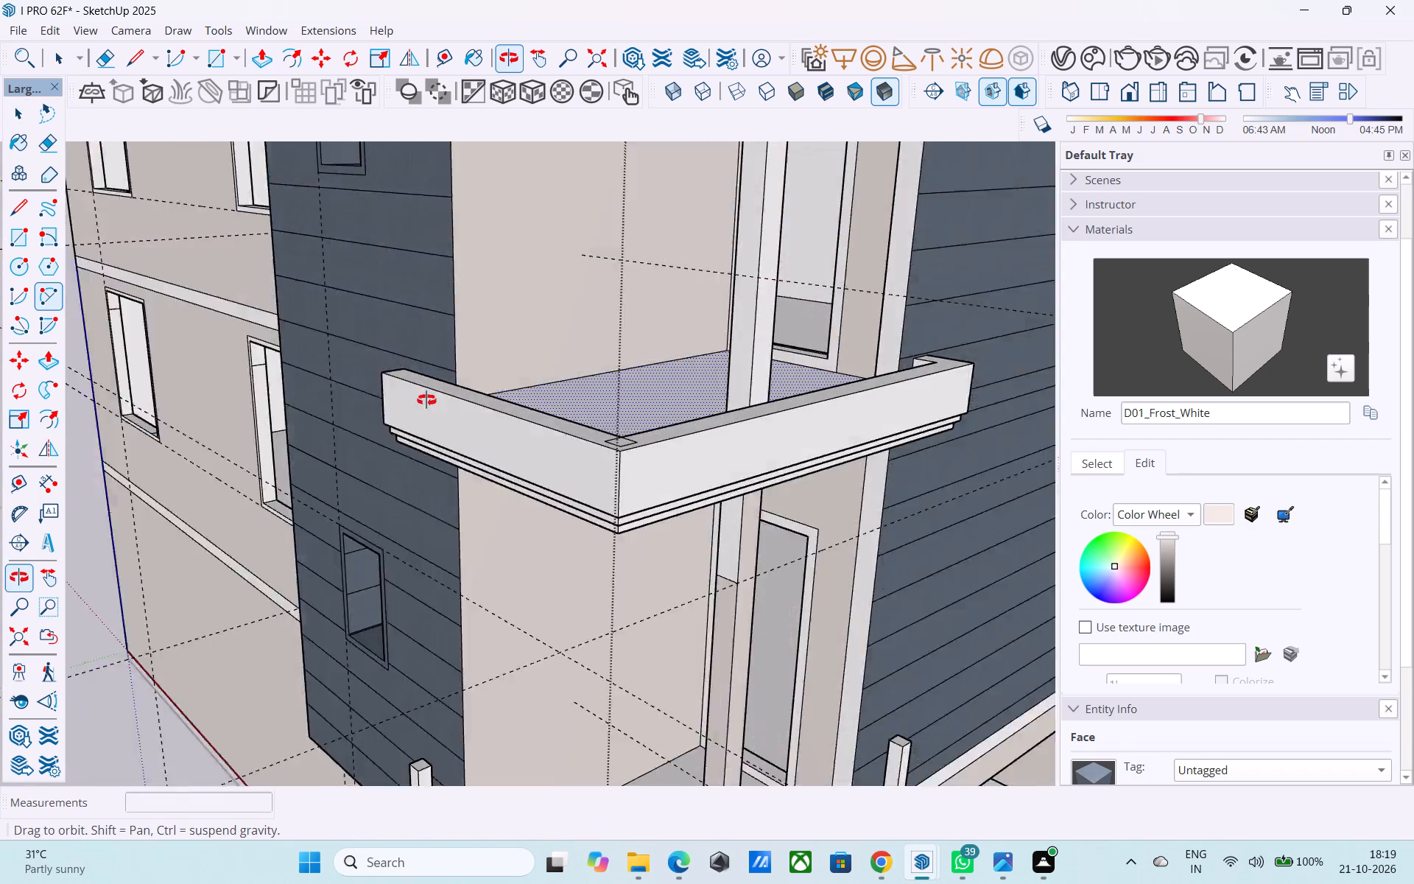
middle_click_drag(426, 400, 230, 413)
scroll(389, 375, "up", 5)
scroll(532, 411, "up", 1)
scroll(532, 410, "down", 1)
middle_click_drag(528, 410, 486, 408)
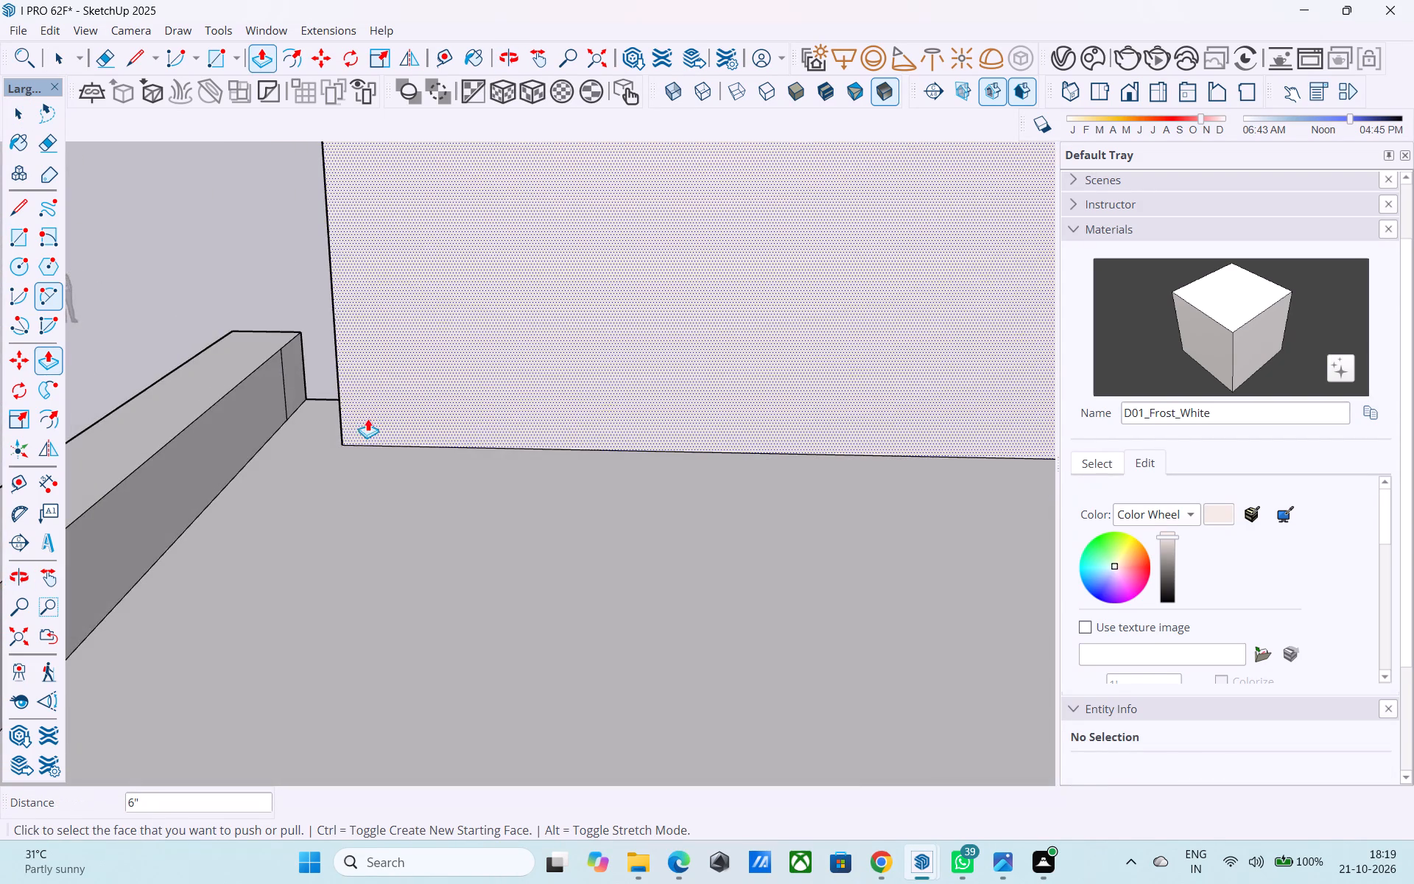
scroll(341, 397, "up", 3)
left_click(288, 373)
middle_click_drag(306, 376, 706, 394)
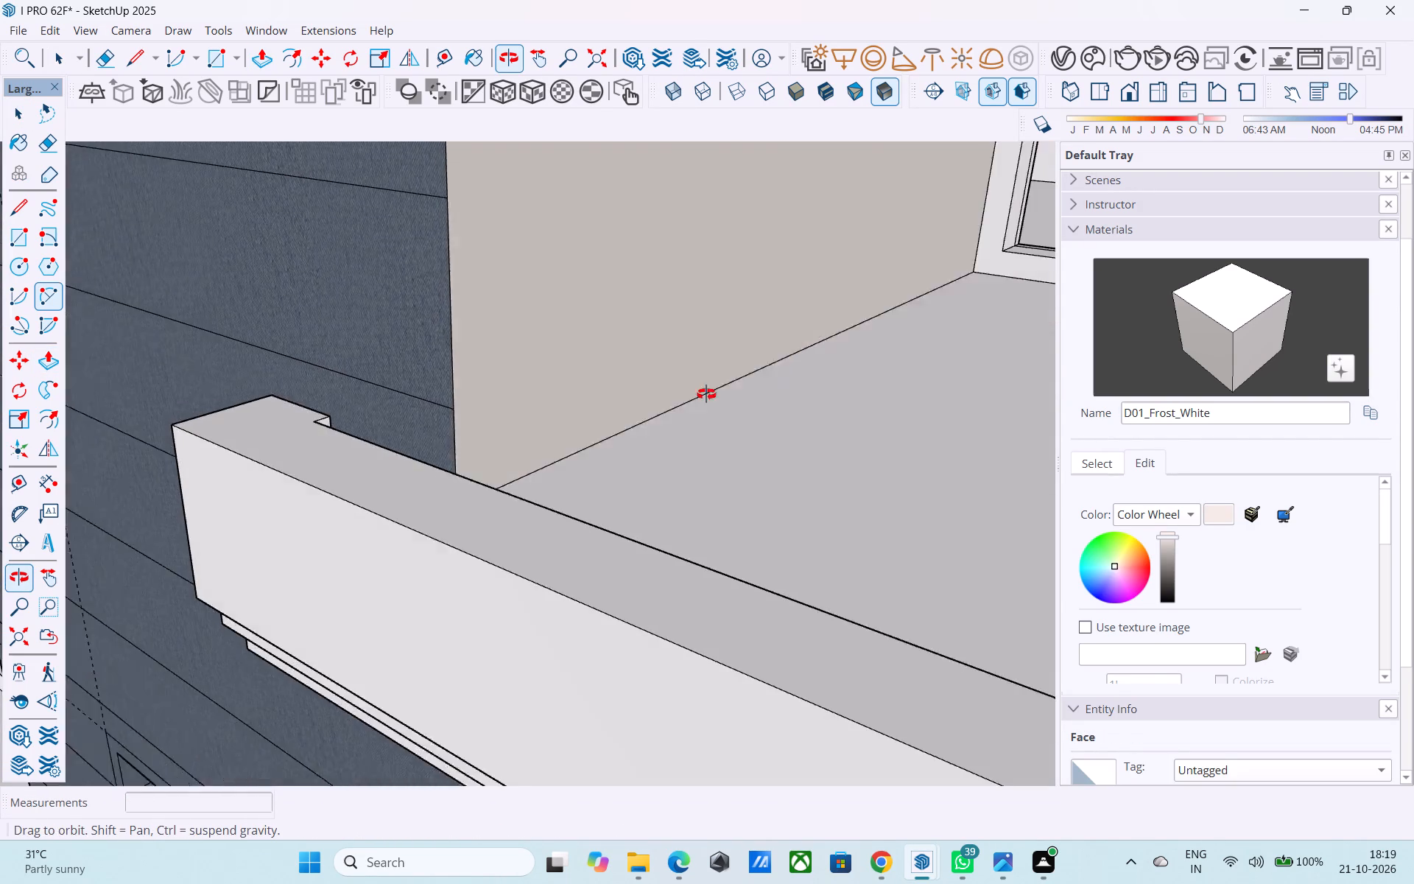
middle_click_drag(706, 394, 714, 391)
left_click(437, 284)
scroll(415, 274, "down", 17)
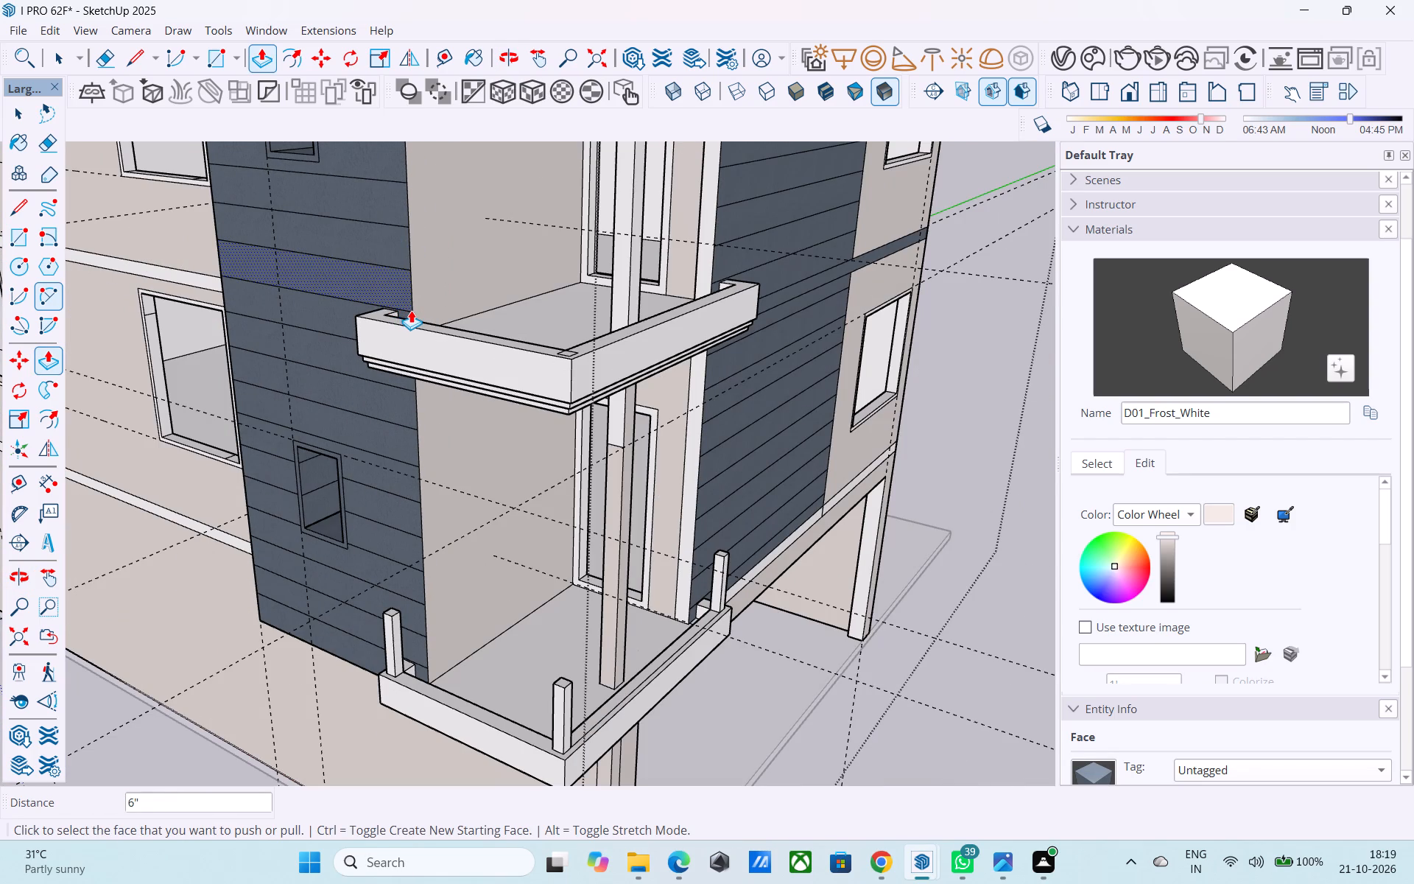
scroll(408, 326, "down", 3)
middle_click_drag(396, 359, 362, 469)
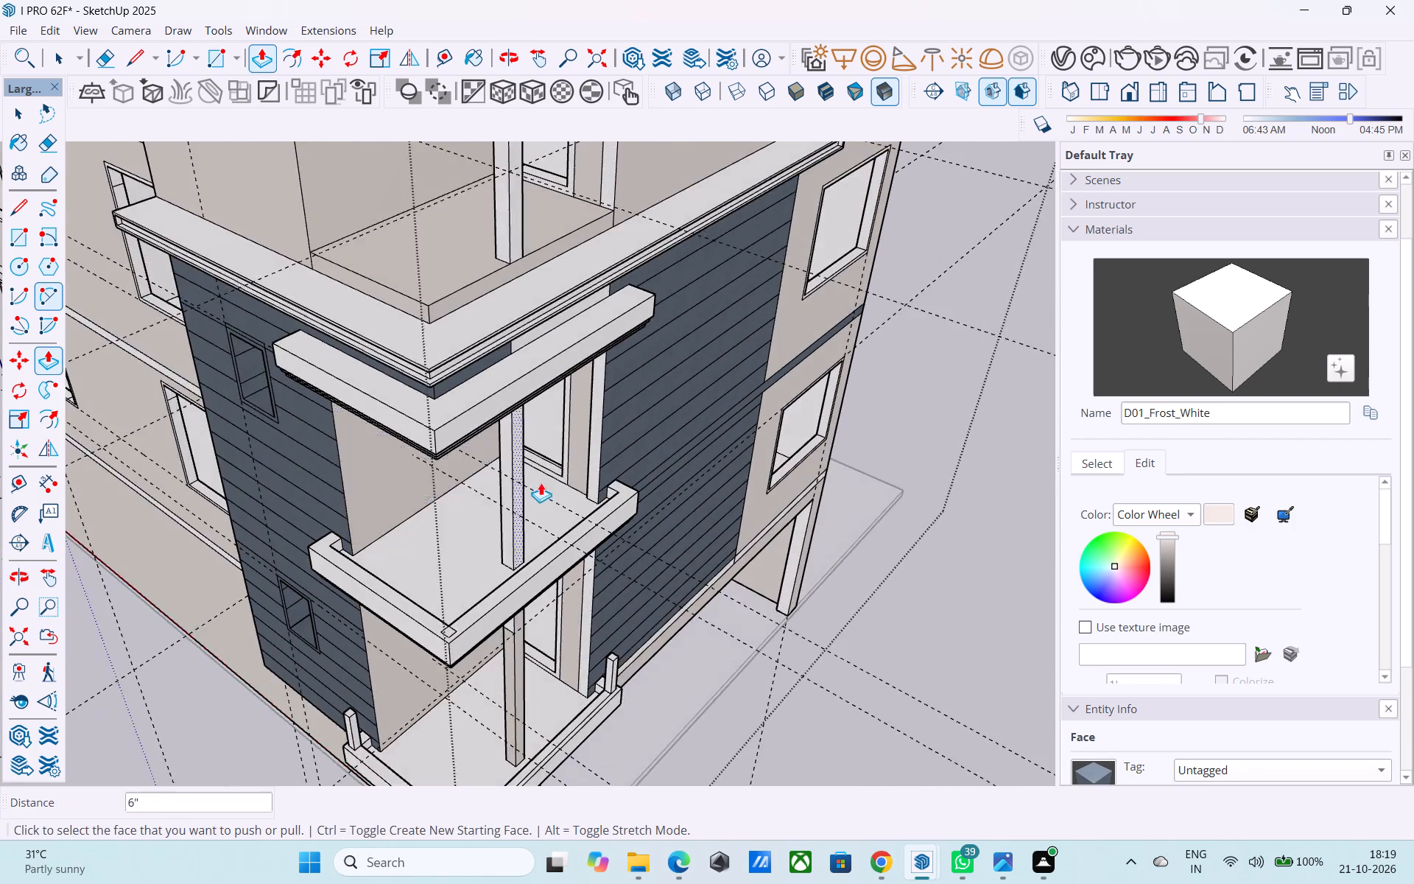
Draw a 4" by 4" post base on the middle balcony's rim top, from the return's inner corner at the door-wall end.
scroll(541, 483, "up", 3)
scroll(603, 502, "up", 4)
key("r")
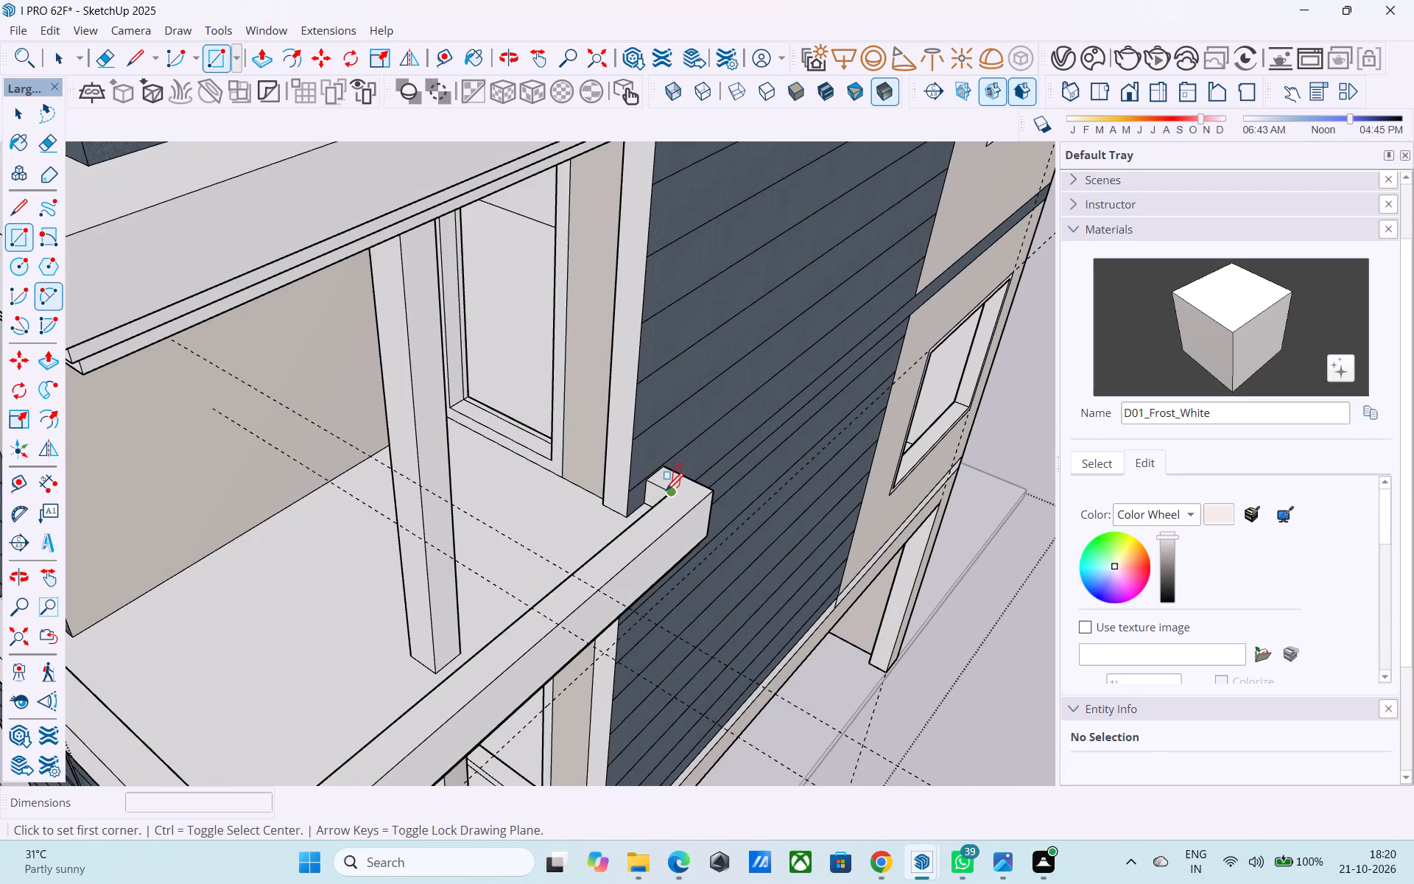
scroll(666, 492, "up", 1)
scroll(666, 492, "down", 1)
scroll(666, 492, "up", 5)
left_click(672, 490)
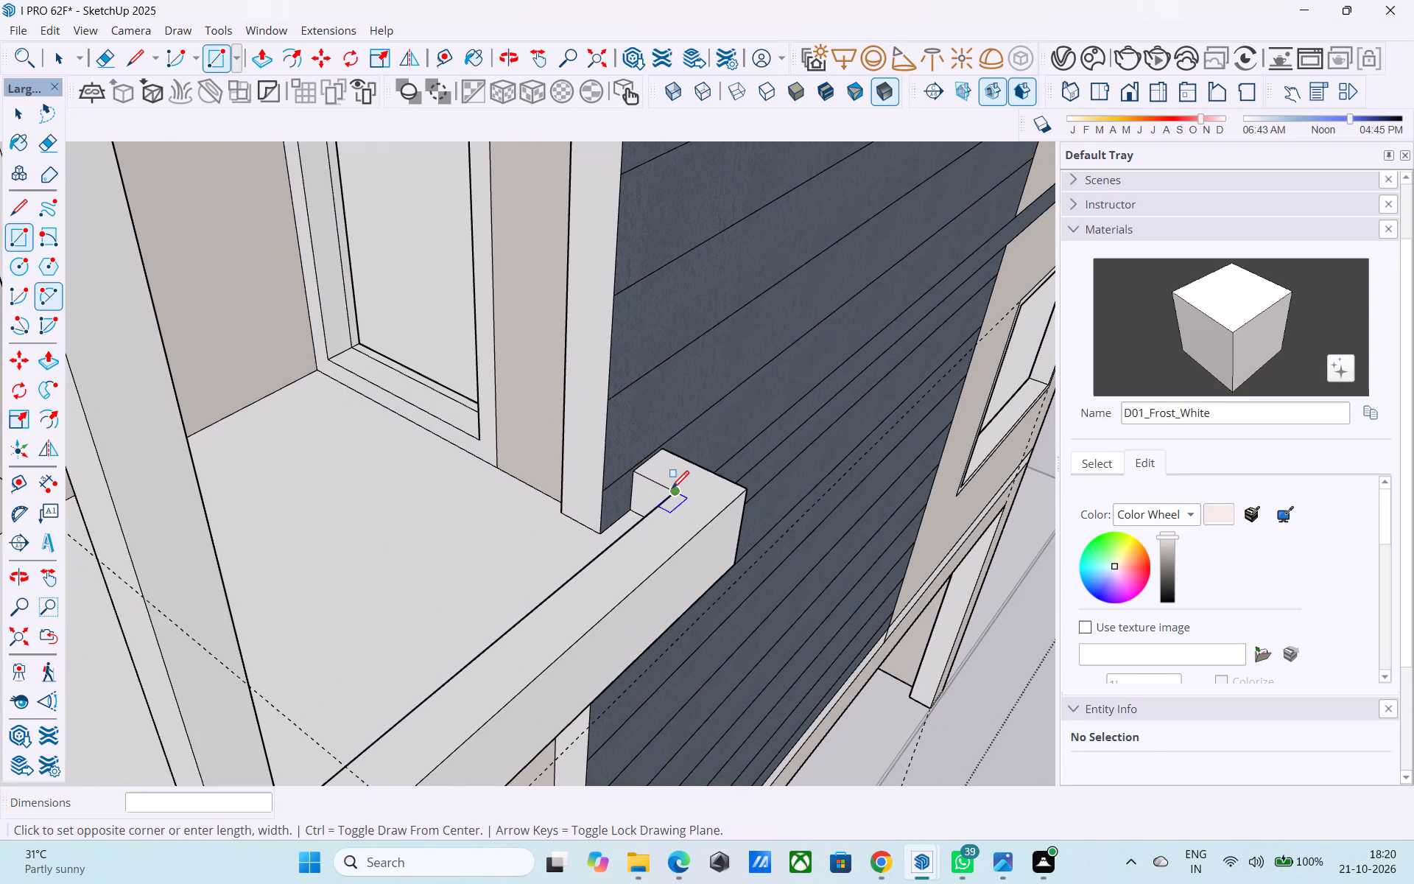
scroll(711, 486, "up", 6)
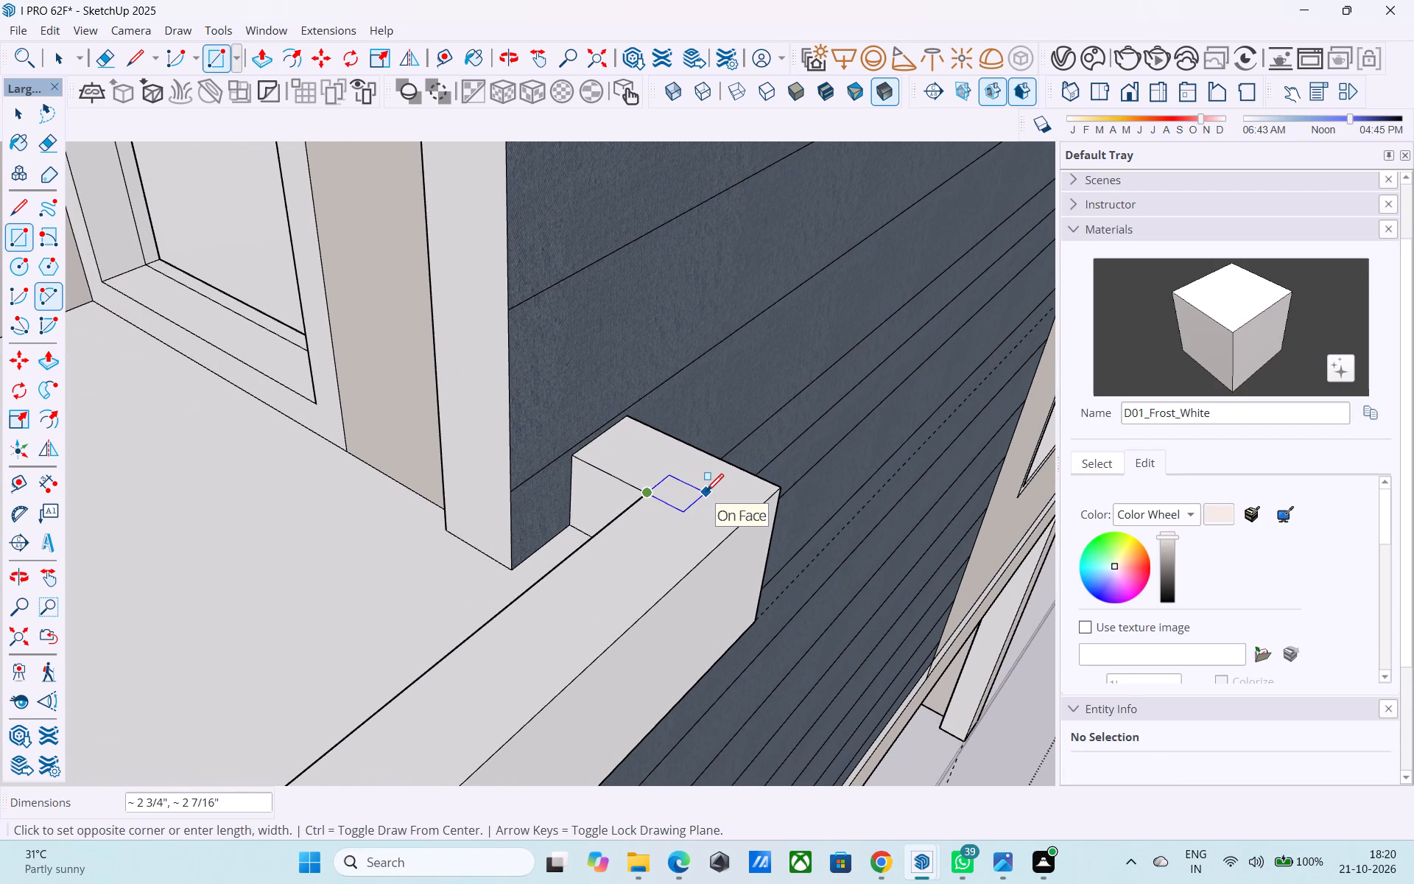
type("4\",4\"")
key("Return")
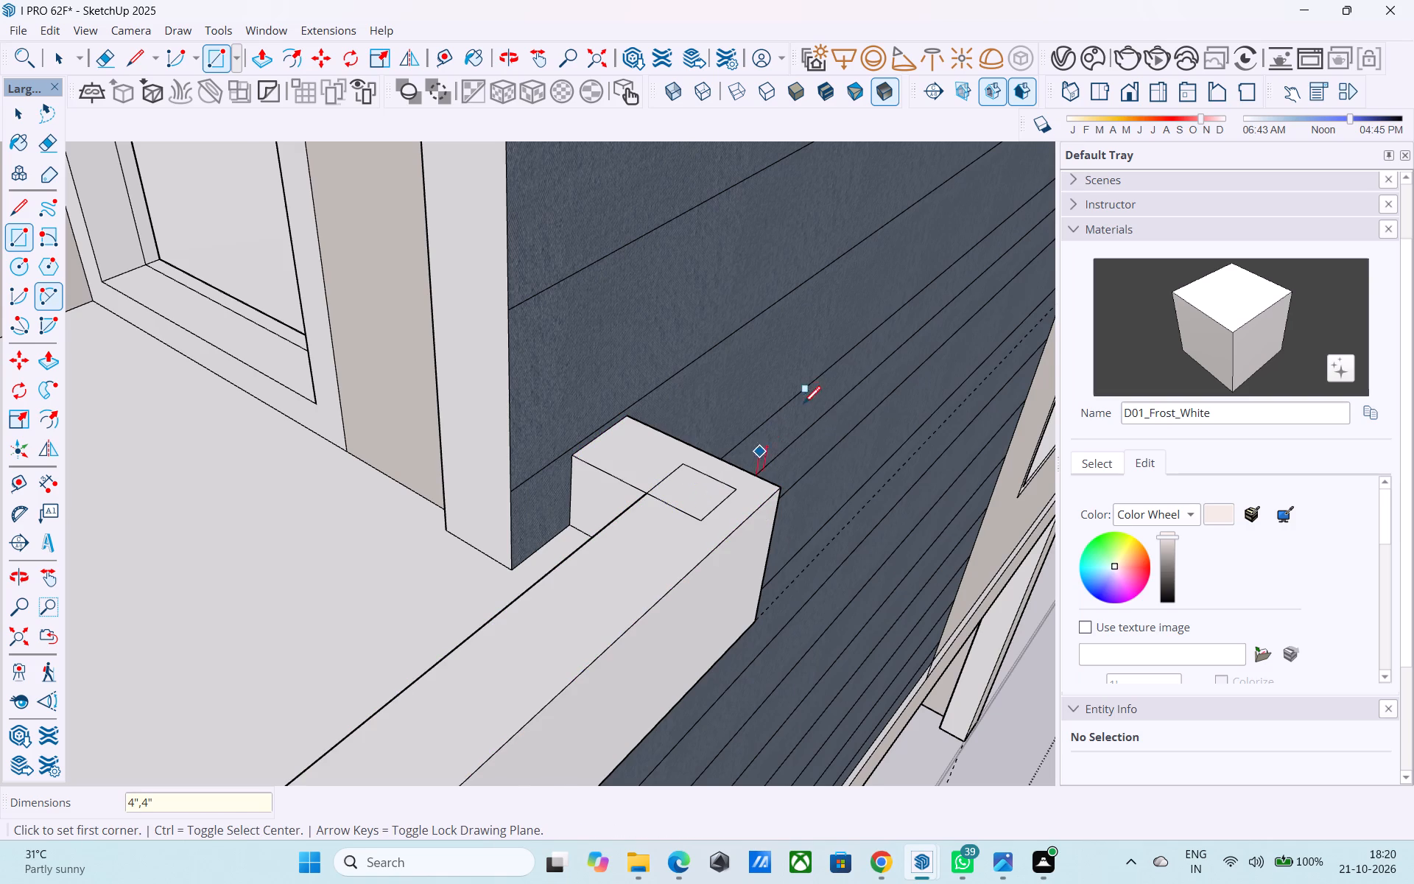
Draw a matching 4" by 4" post base on the middle balcony's rim top at the narrow-window wall end.
scroll(803, 405, "down", 16)
scroll(503, 455, "up", 16)
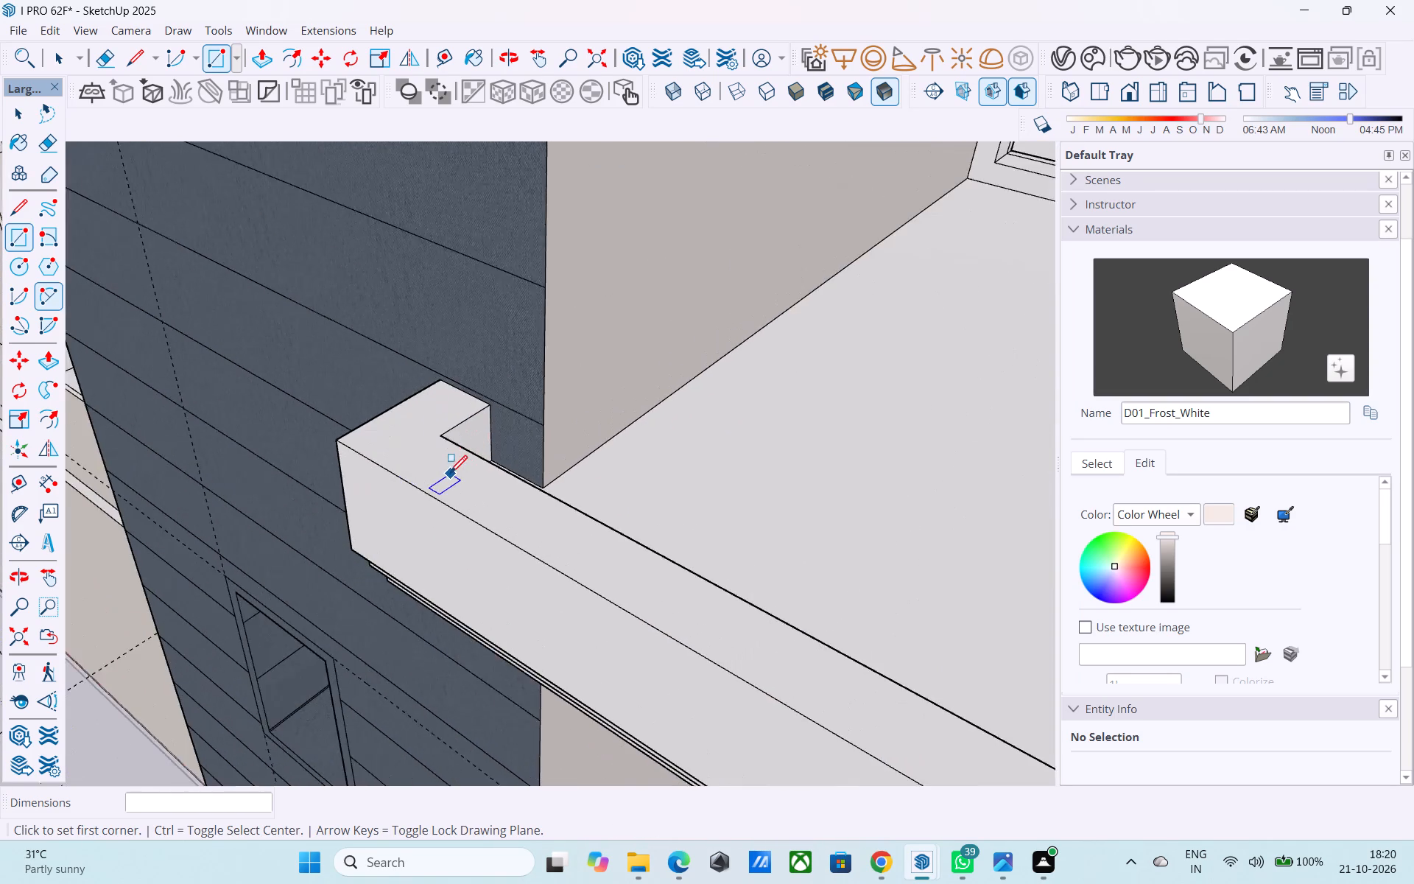
scroll(450, 474, "up", 7)
left_click(429, 403)
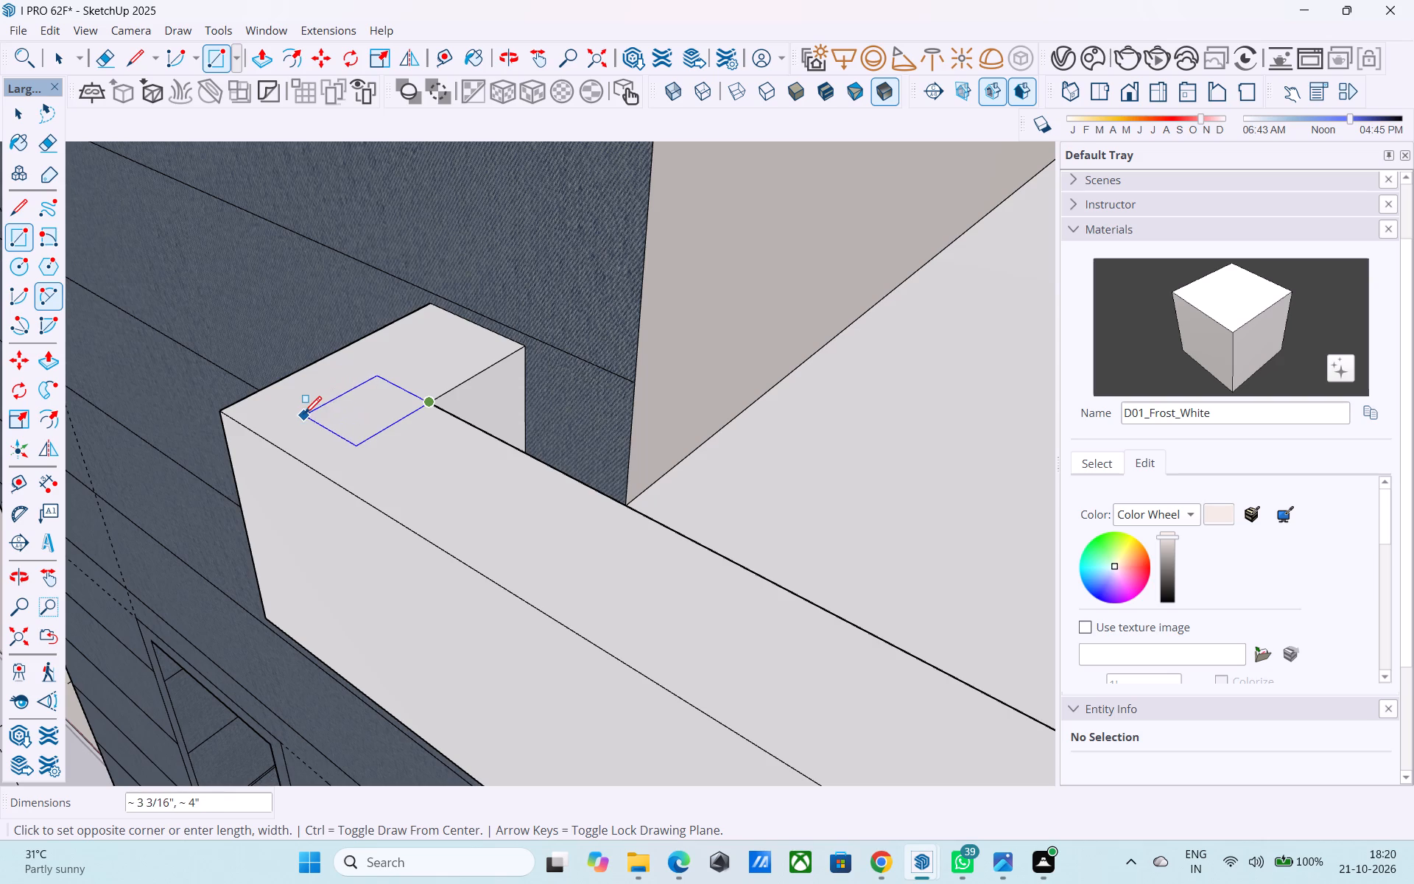
type("4\",4\"")
key("Return")
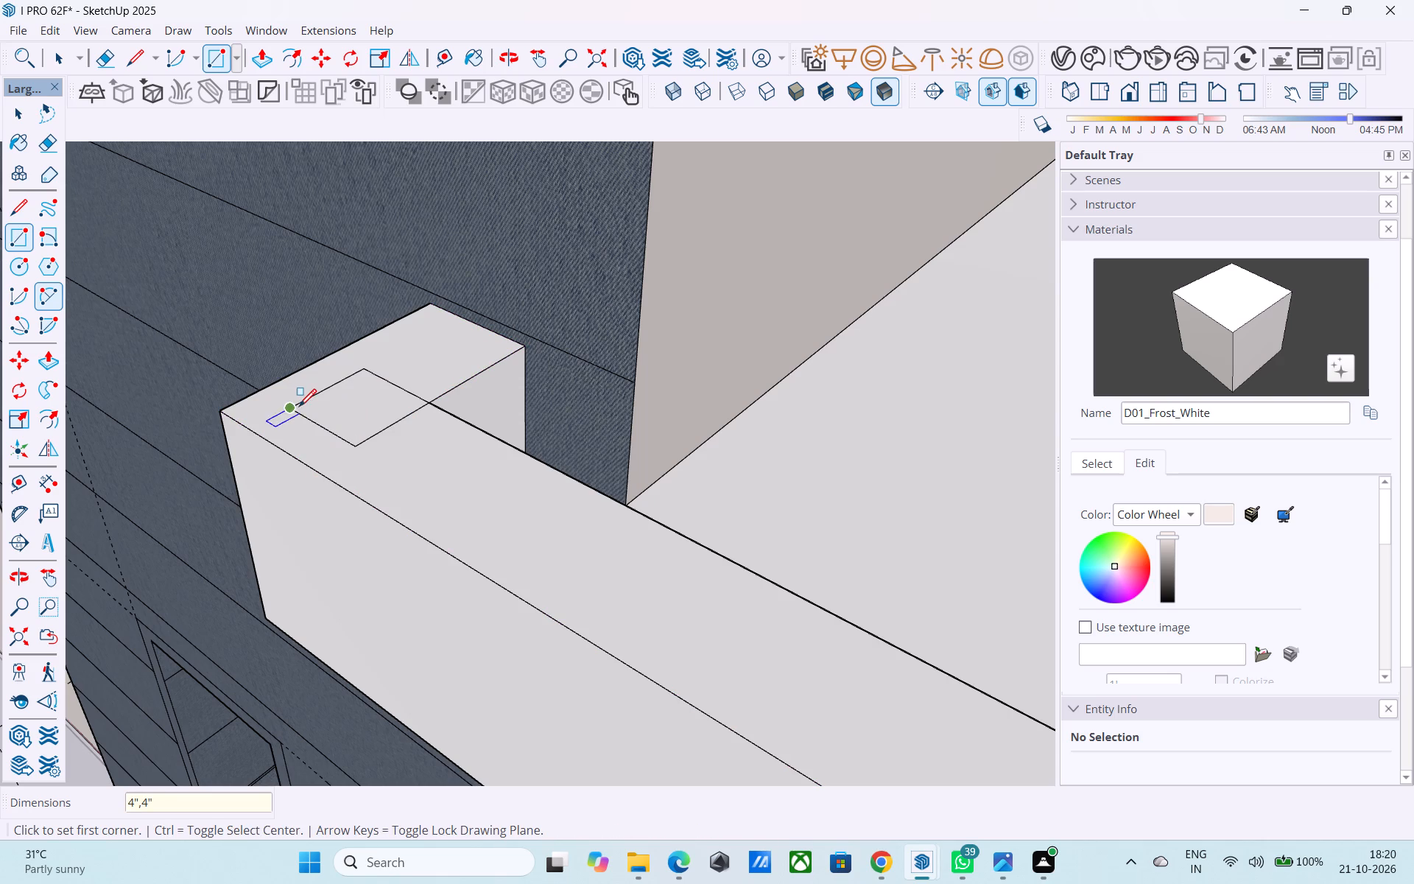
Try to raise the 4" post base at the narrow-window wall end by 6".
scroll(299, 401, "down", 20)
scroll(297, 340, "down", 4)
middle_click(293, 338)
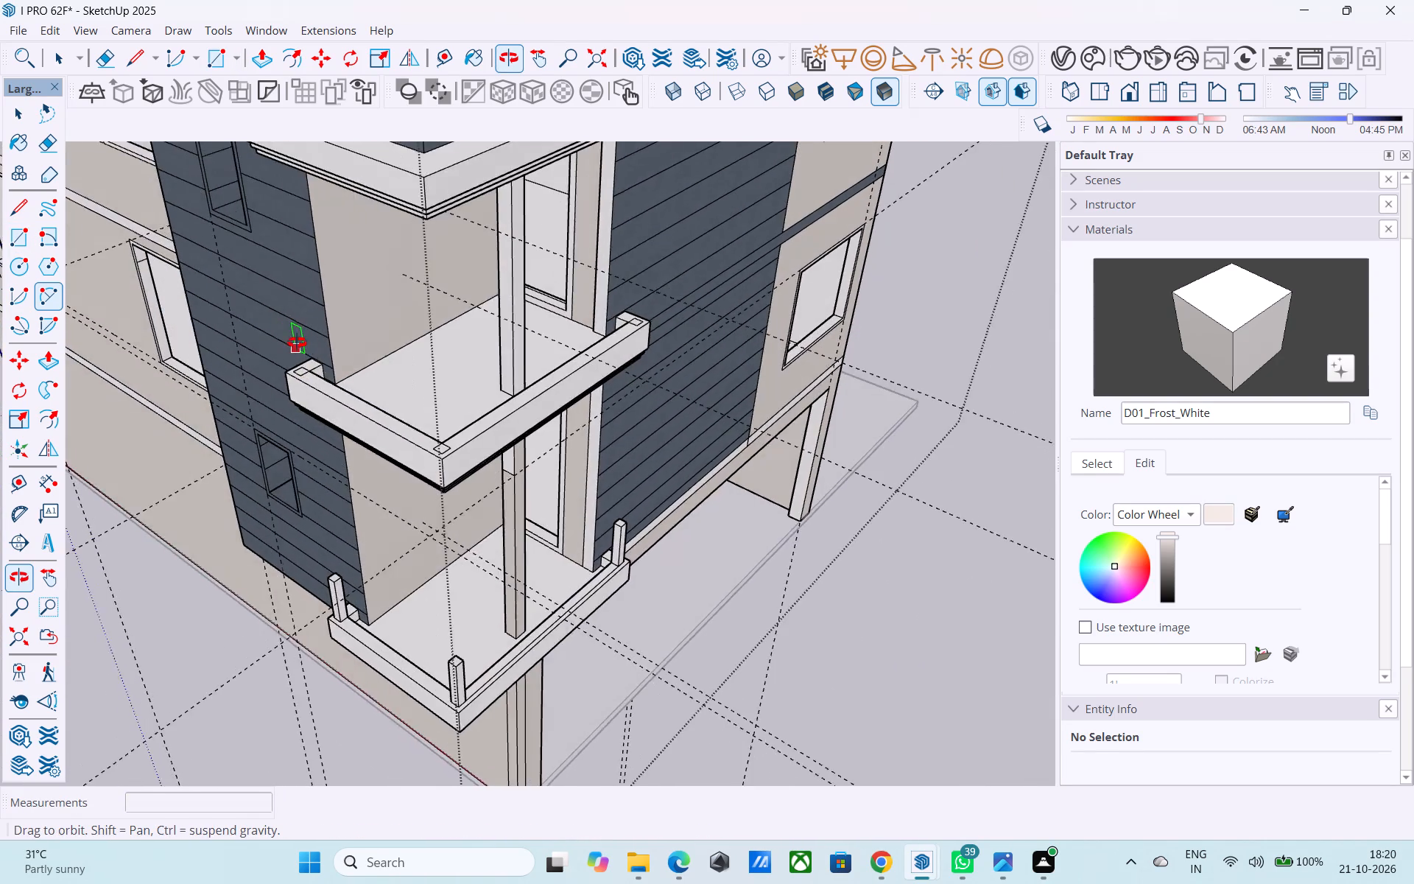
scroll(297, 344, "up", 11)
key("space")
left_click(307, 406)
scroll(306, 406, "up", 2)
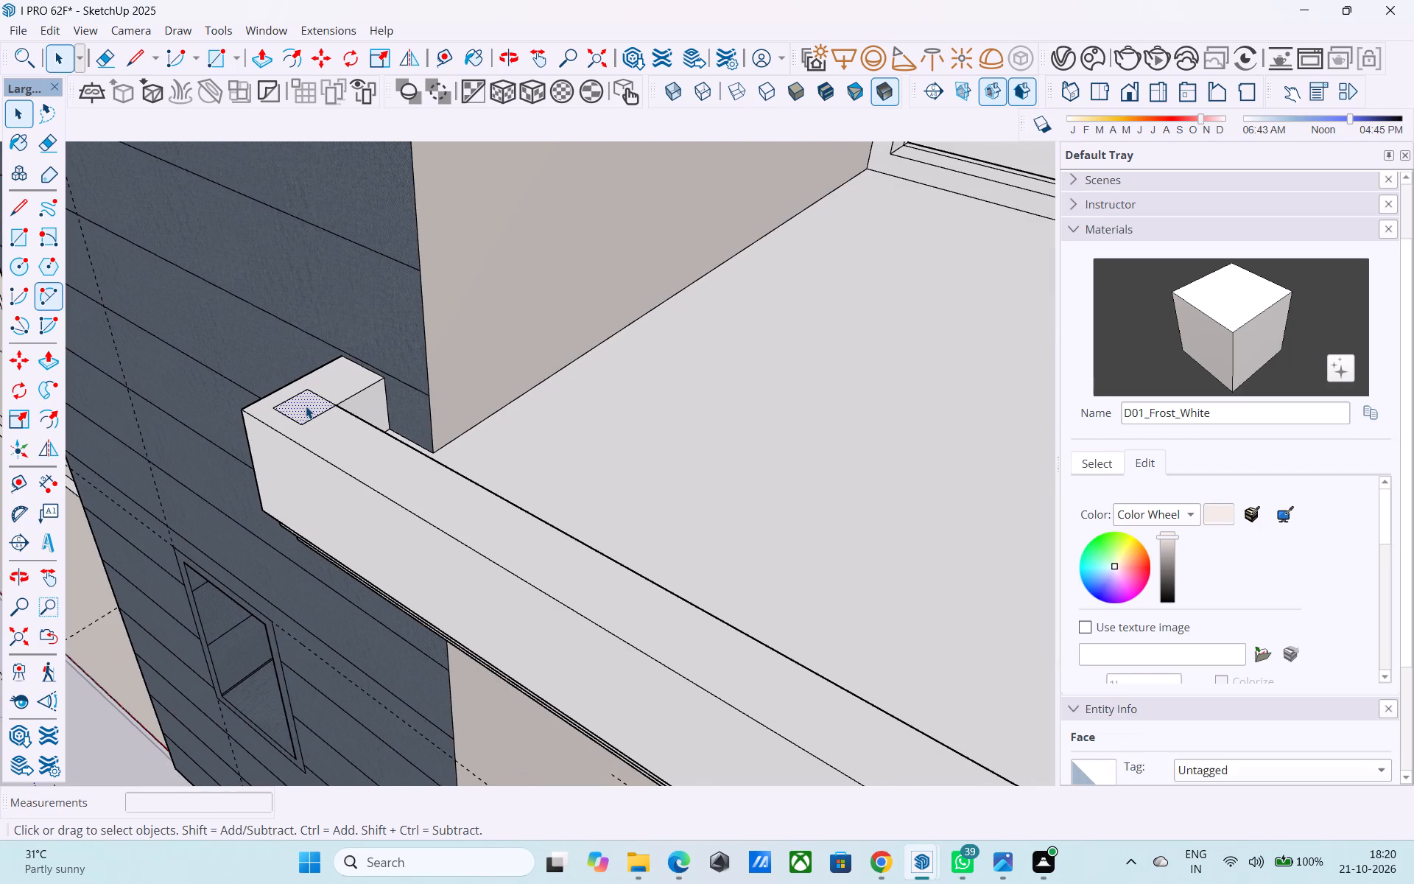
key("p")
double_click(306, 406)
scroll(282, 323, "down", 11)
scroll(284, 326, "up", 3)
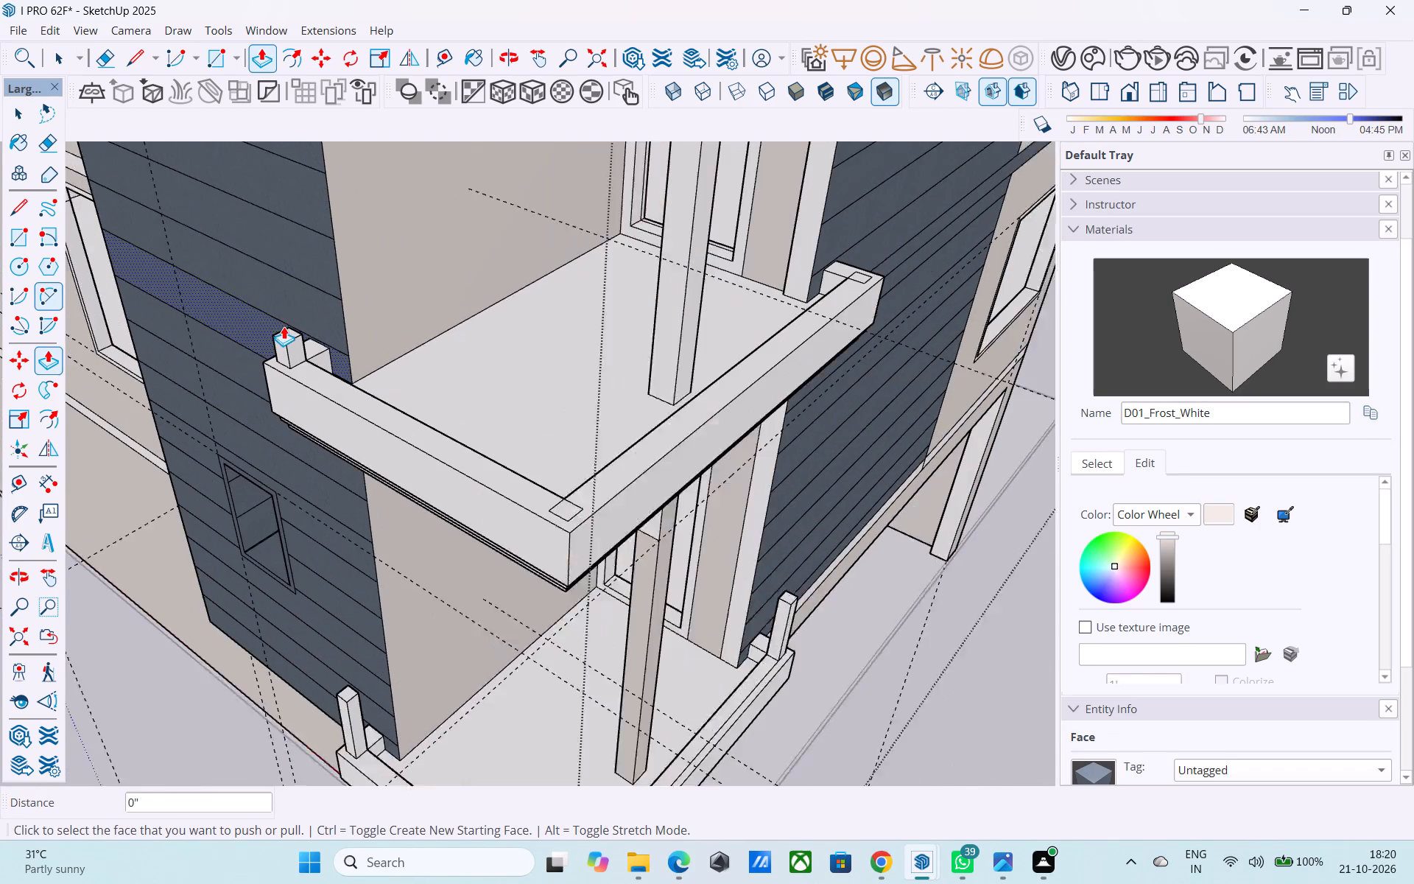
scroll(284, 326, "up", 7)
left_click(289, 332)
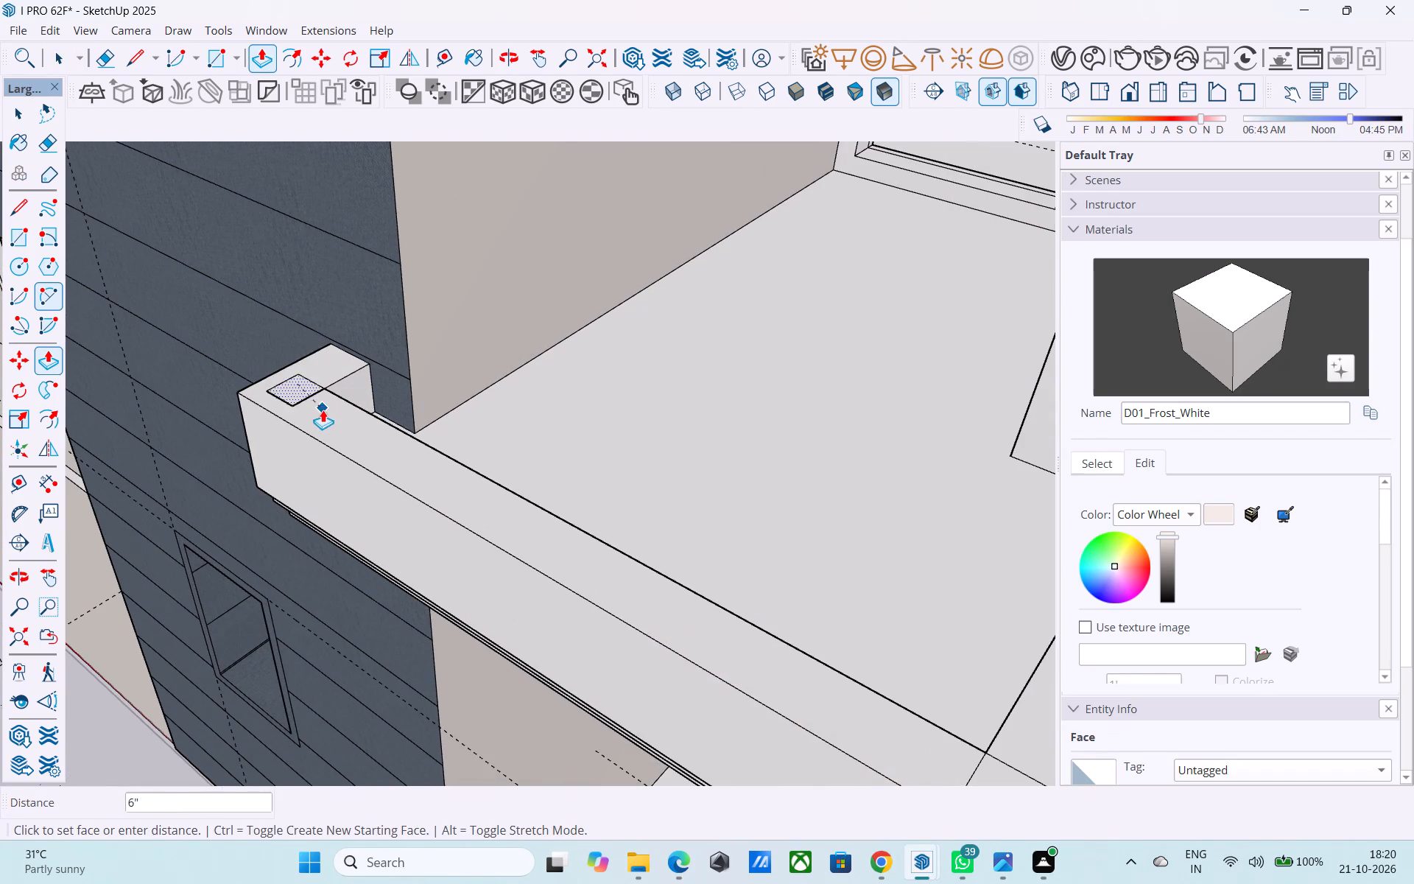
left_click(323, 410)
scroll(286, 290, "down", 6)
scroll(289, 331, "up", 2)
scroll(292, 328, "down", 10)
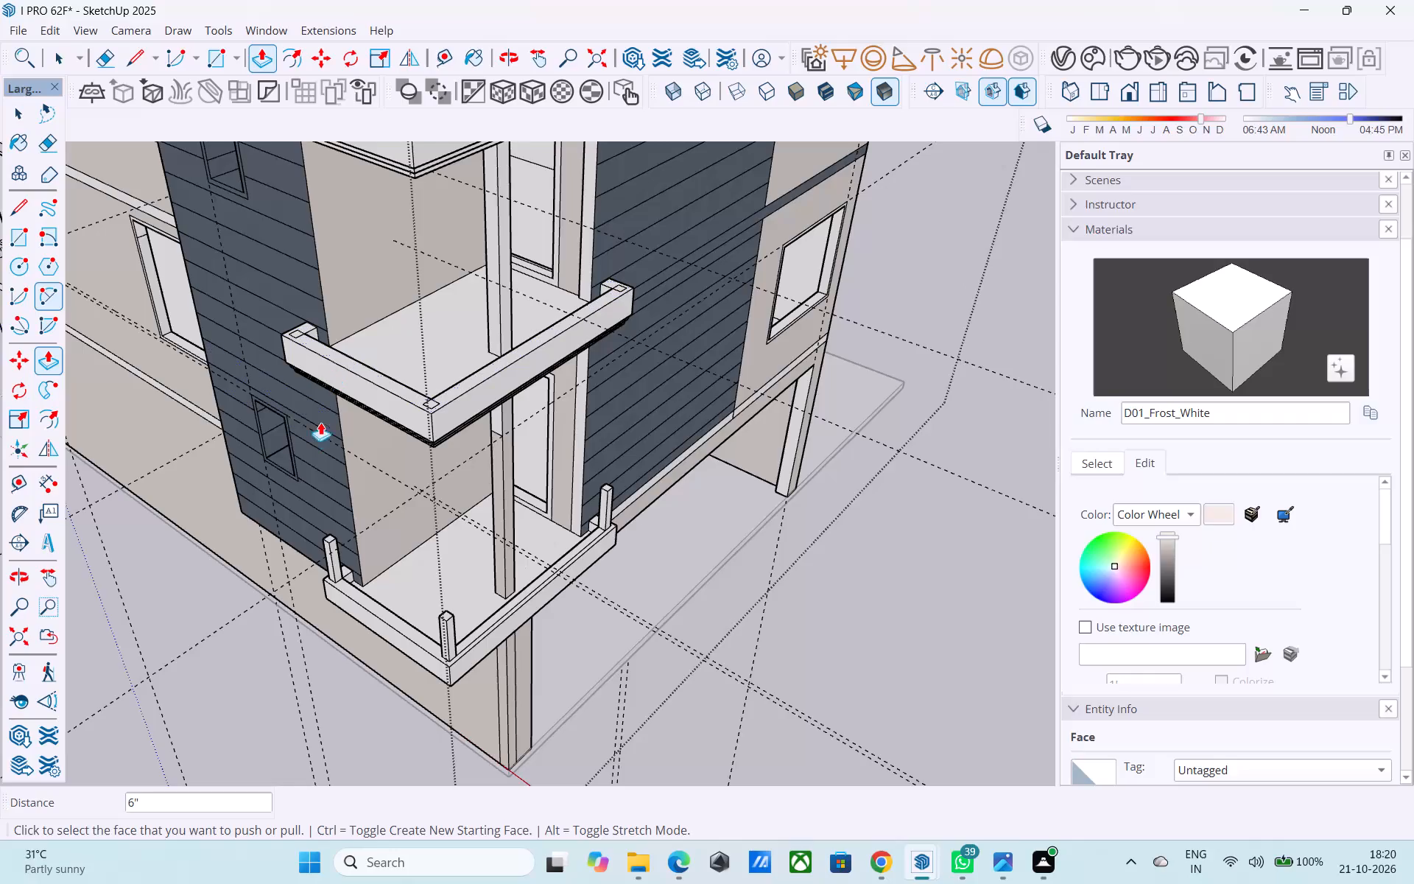
Measure the height of the lower balcony's railing post beside the narrow-window clad wall.
key("l")
scroll(319, 571, "up", 8)
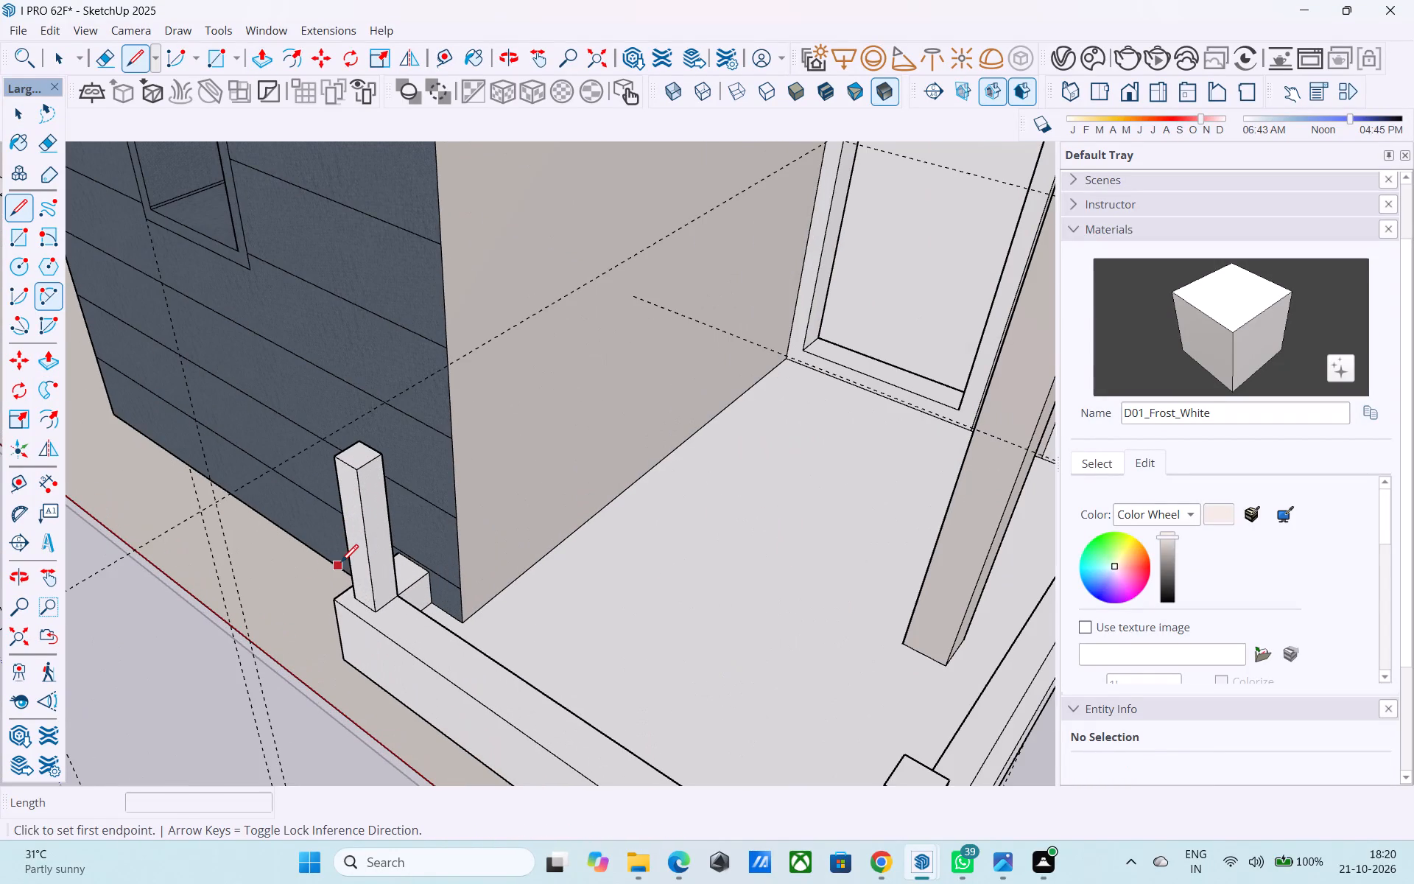
left_click(379, 611)
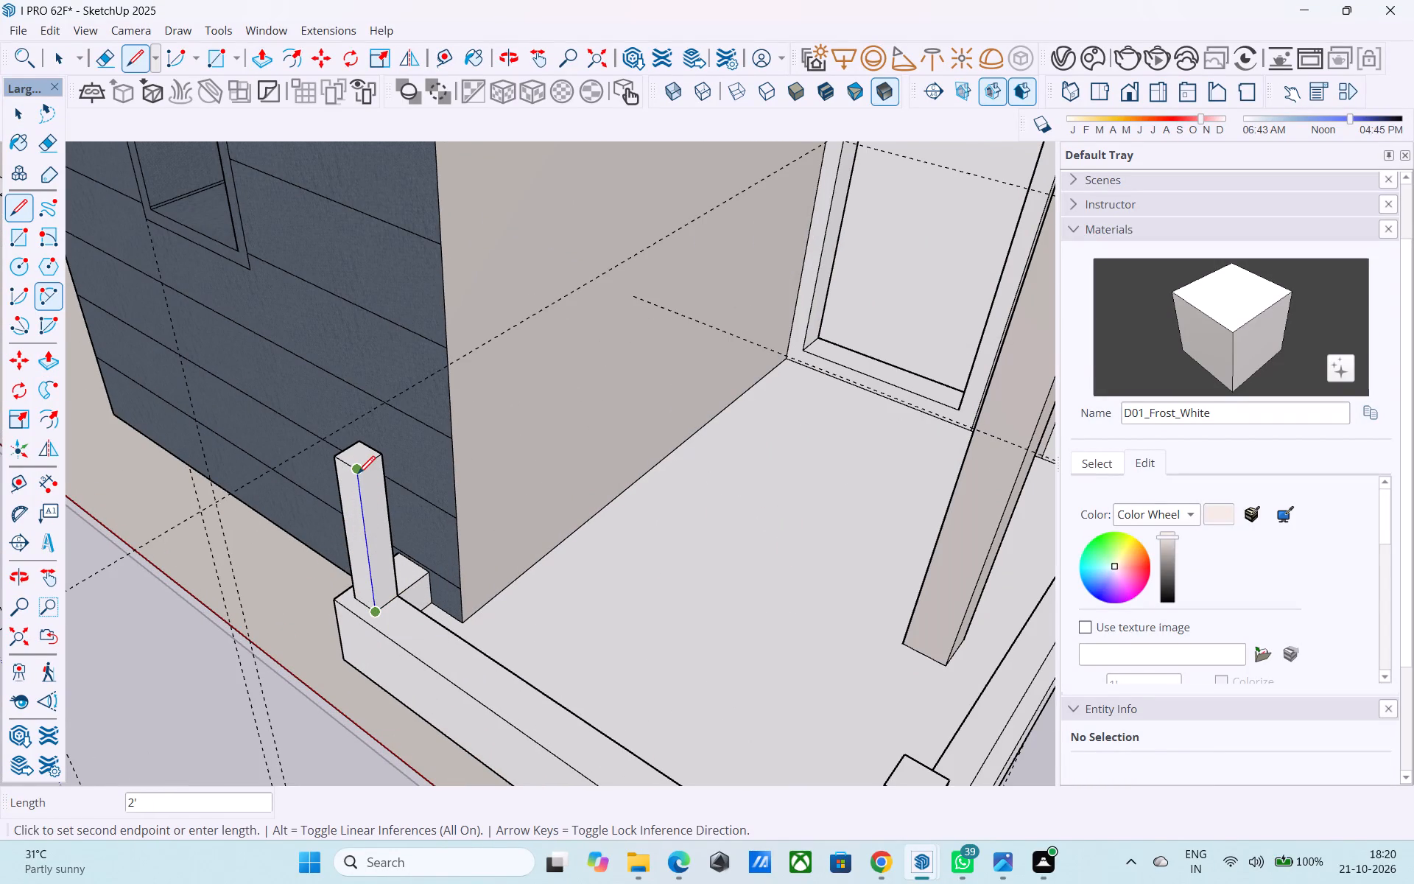
scroll(353, 690, "down", 12)
scroll(344, 547, "up", 5)
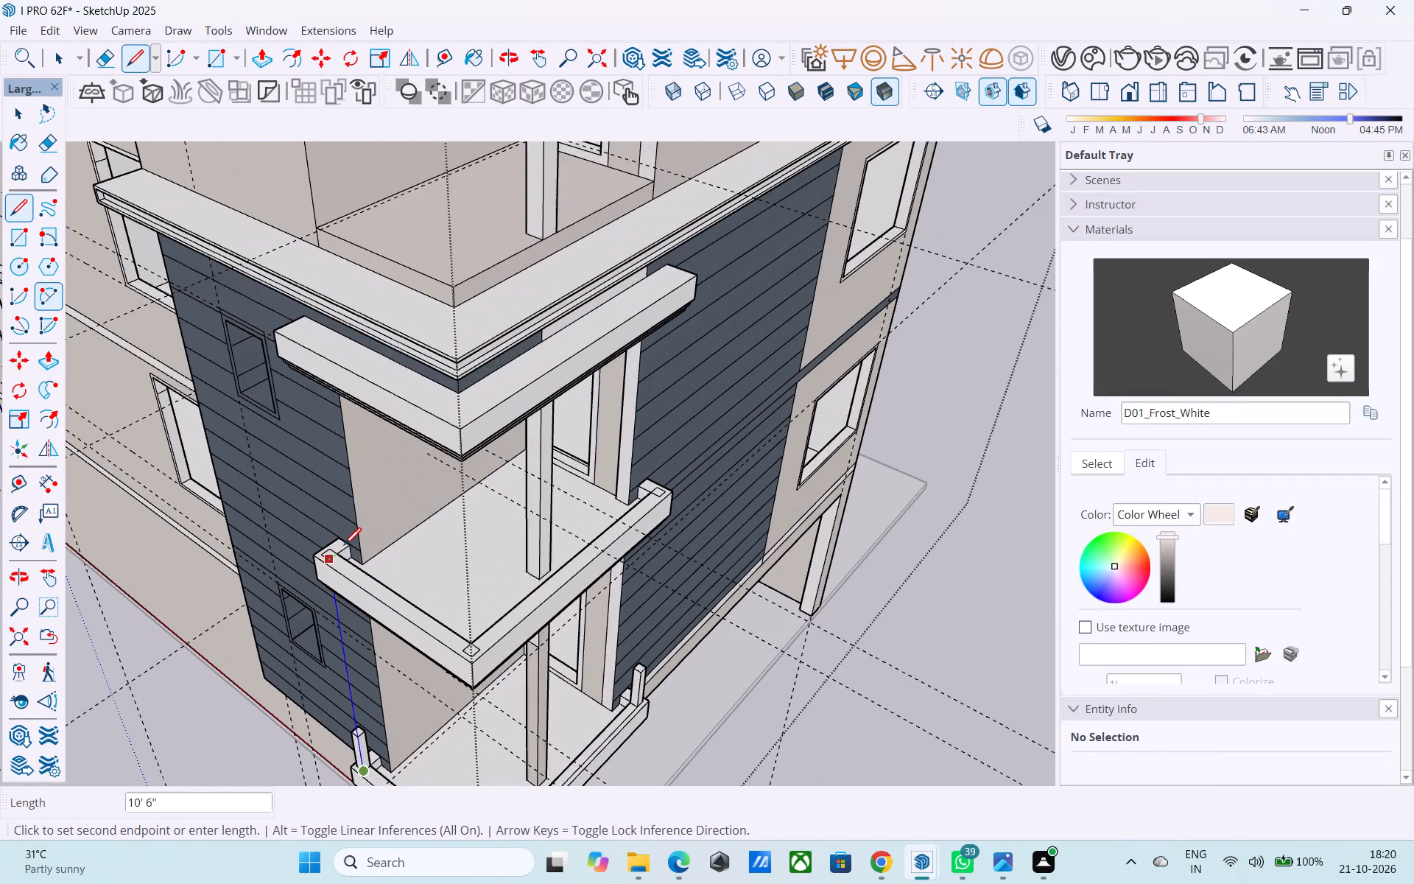
scroll(344, 547, "up", 1)
Push/Pull the middle balcony's 4" square at the narrow-window wall end up 2' to form a railing post.
key("p")
scroll(340, 556, "up", 9)
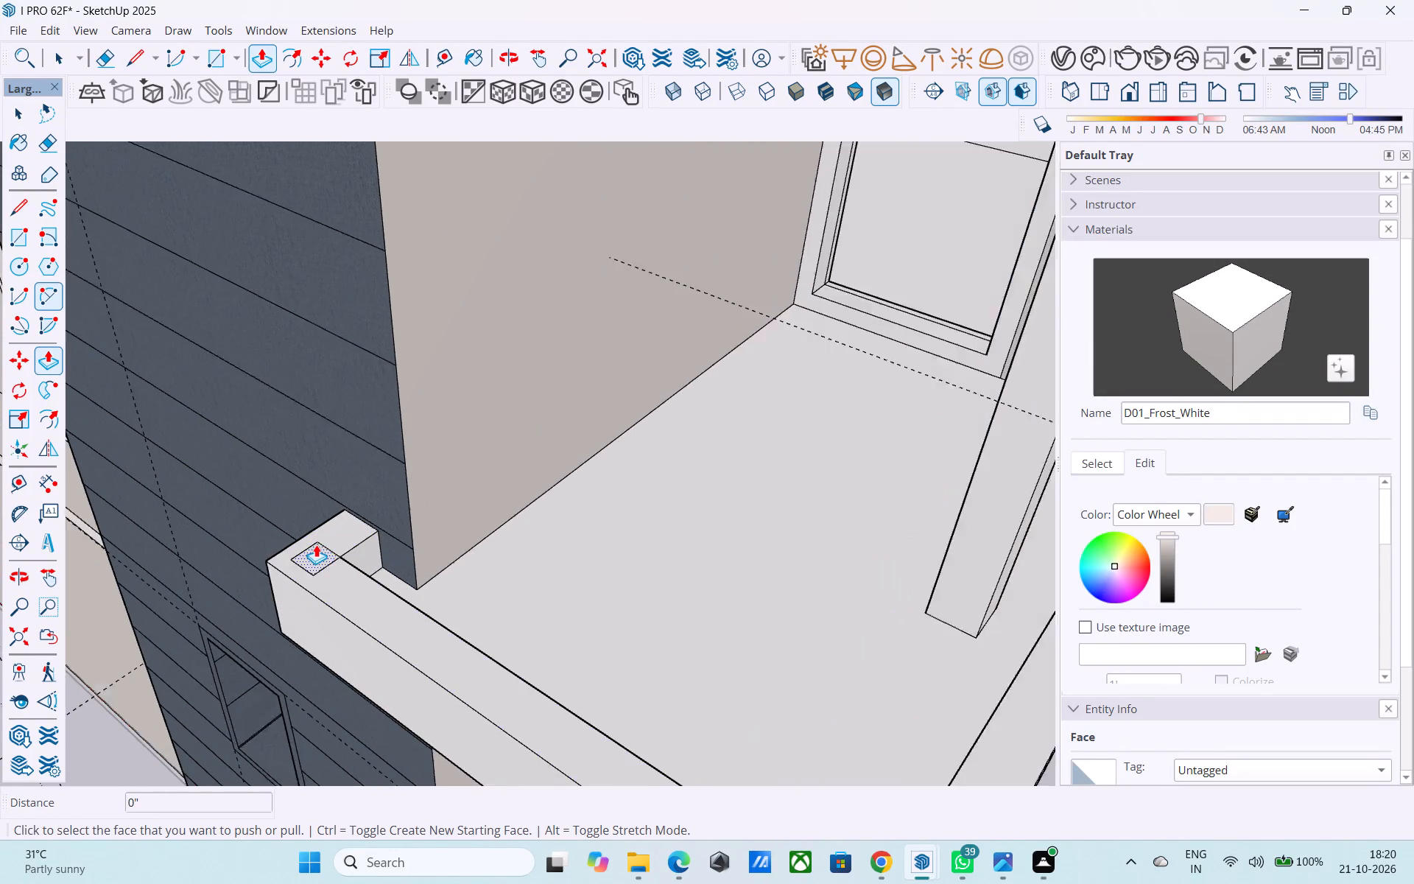
scroll(316, 544, "up", 6)
left_click(316, 545)
type("2'")
key("Return")
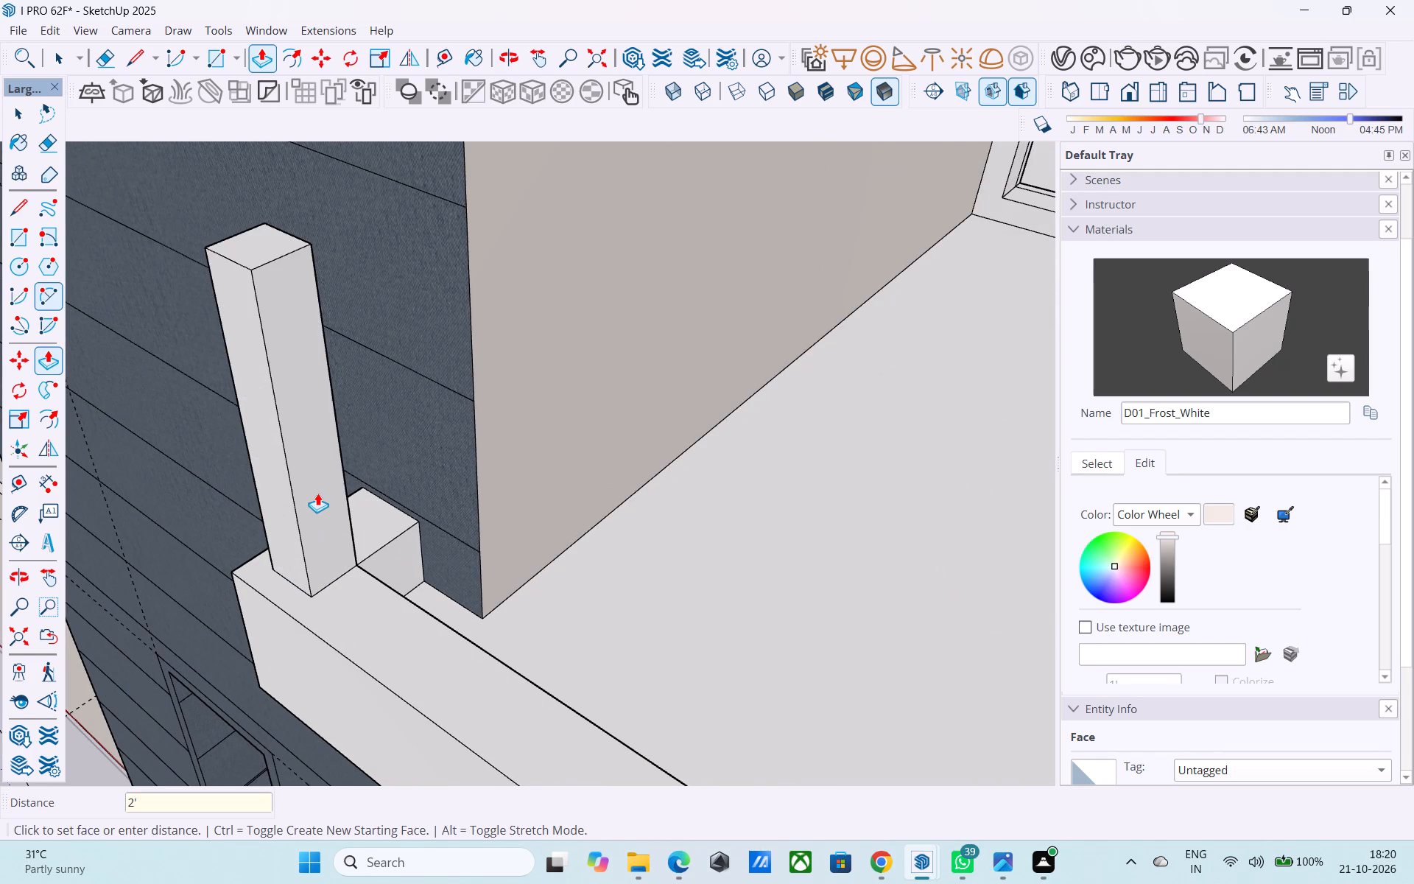
Raise the middle balcony's 4" squares at the door-wall end and the outer corner by the same 2' to form posts.
scroll(319, 455, "down", 20)
scroll(319, 455, "down", 8)
middle_click(334, 488)
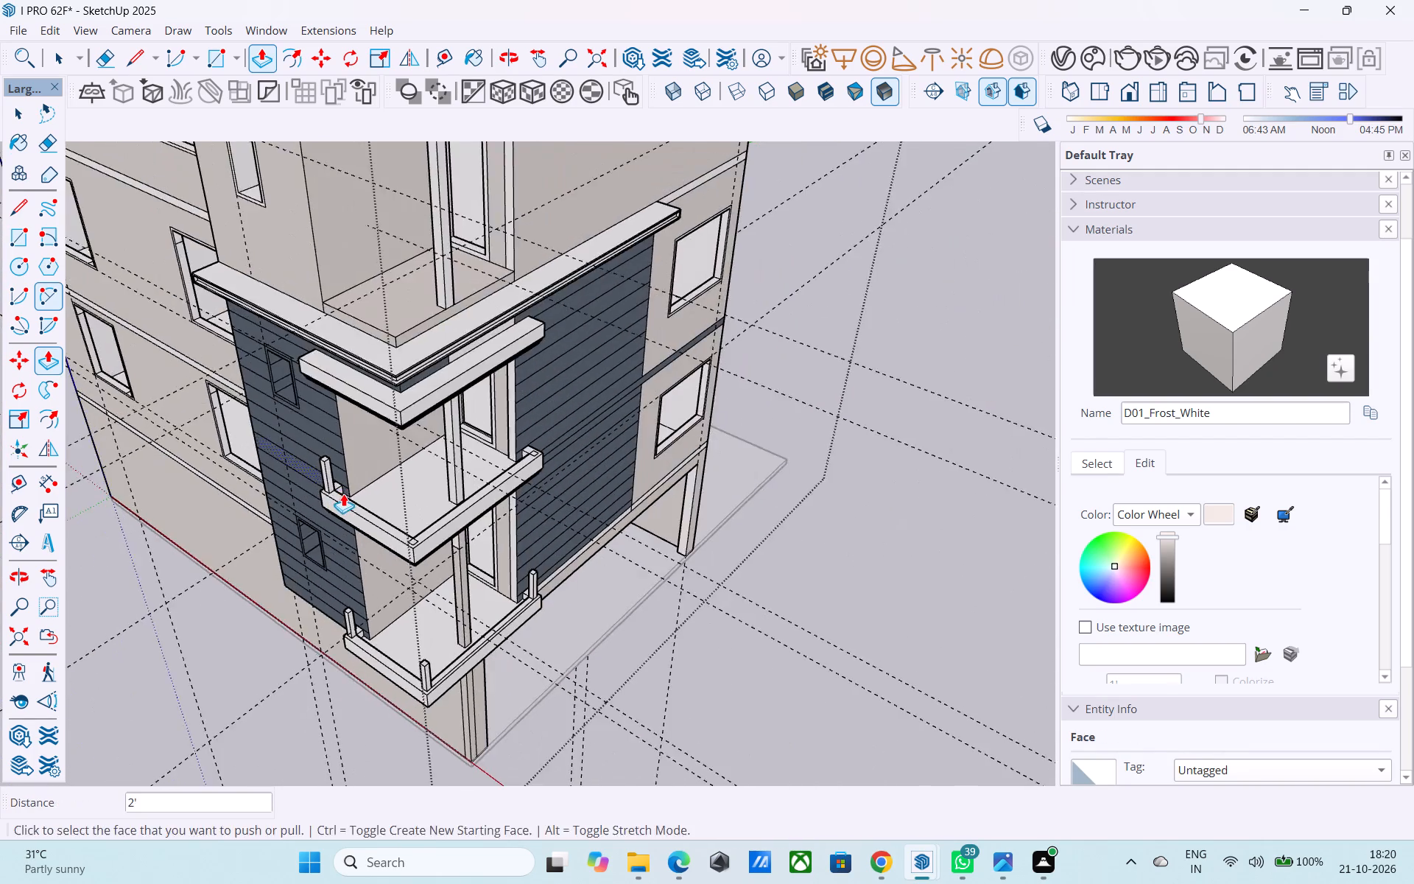
scroll(343, 494, "down", 2)
middle_click_drag(343, 505, 356, 445)
scroll(499, 418, "up", 19)
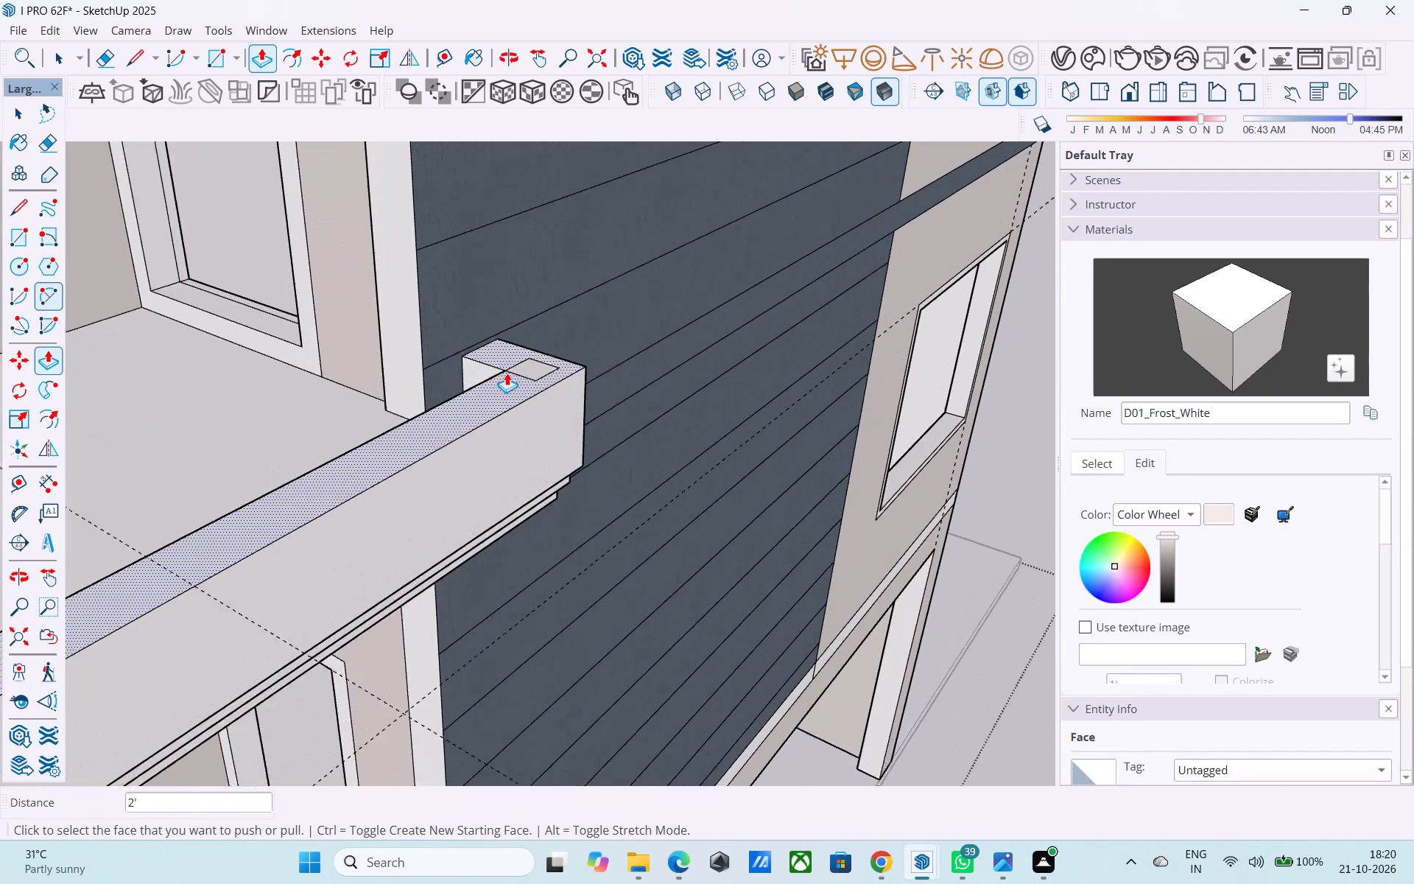
scroll(507, 373, "up", 8)
double_click(534, 360)
scroll(568, 326, "down", 18)
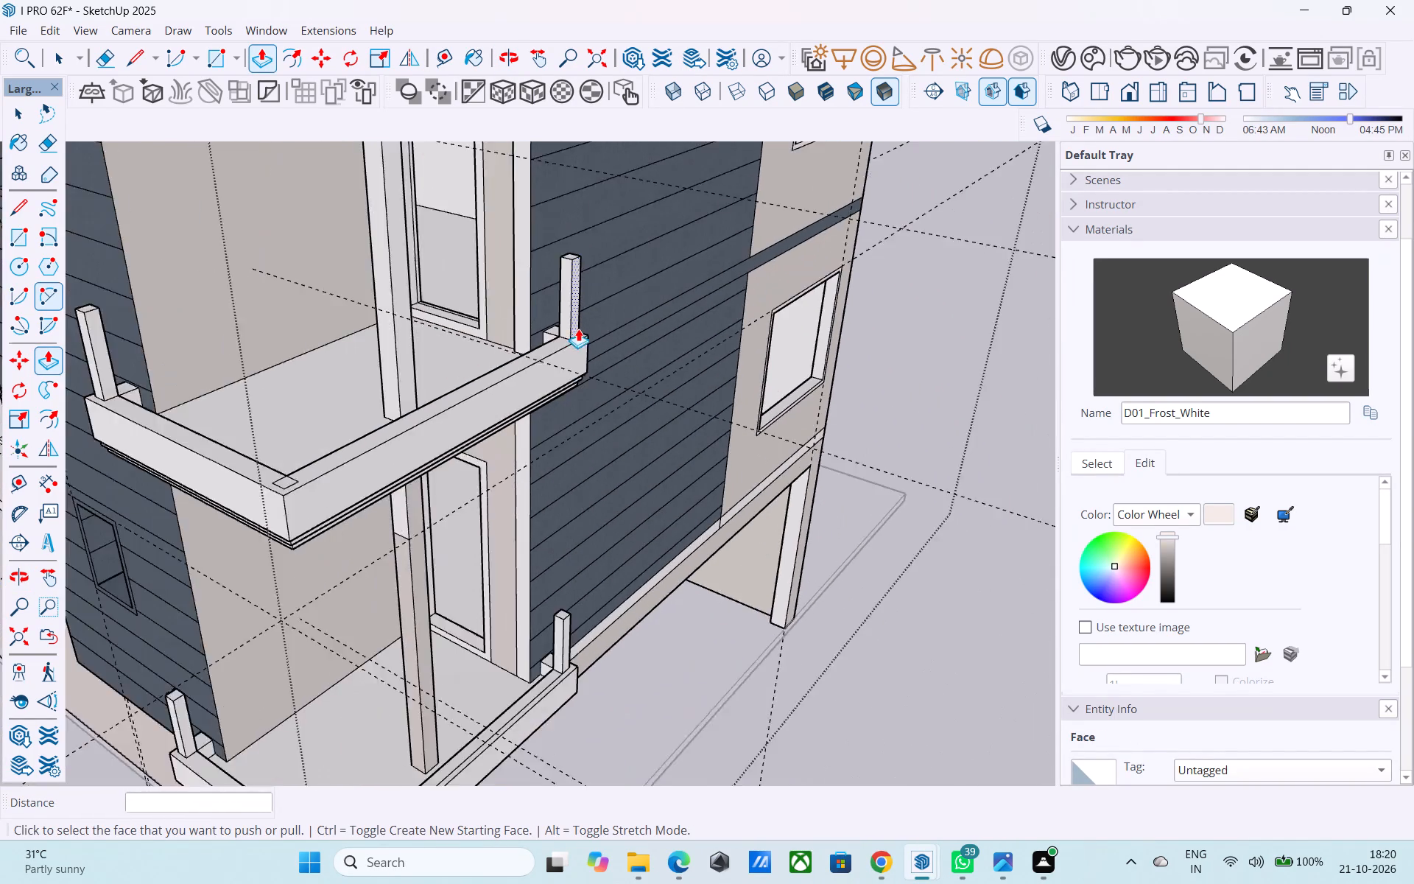
scroll(578, 329, "down", 6)
middle_click_drag(461, 385, 460, 427)
scroll(418, 525, "up", 18)
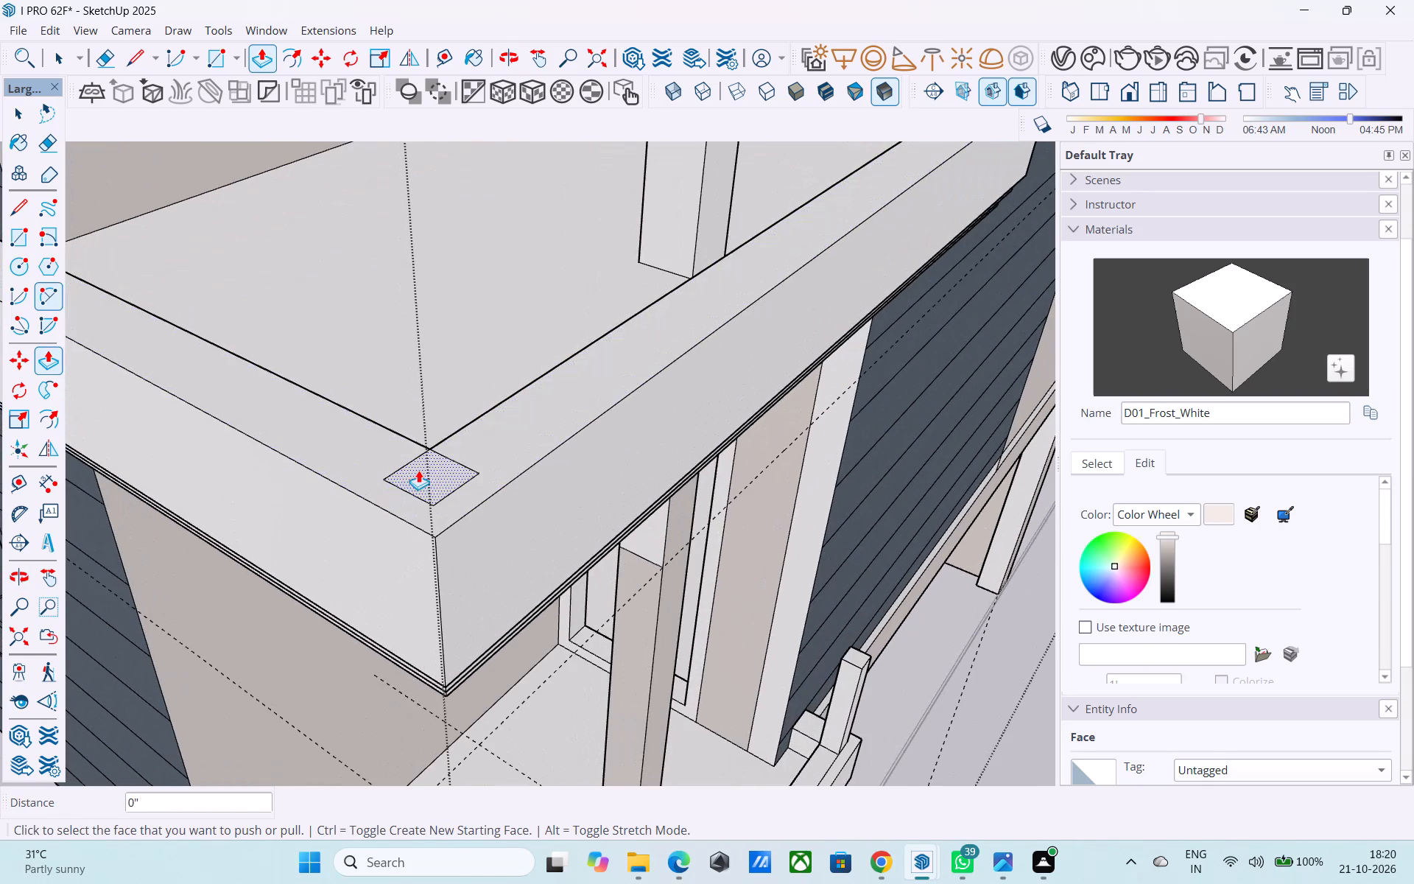
double_click(418, 469)
Examine the stacked balconies from outside and the underside of the canopy over the top-floor balcony.
scroll(421, 460, "down", 20)
middle_click_drag(481, 515, 493, 438)
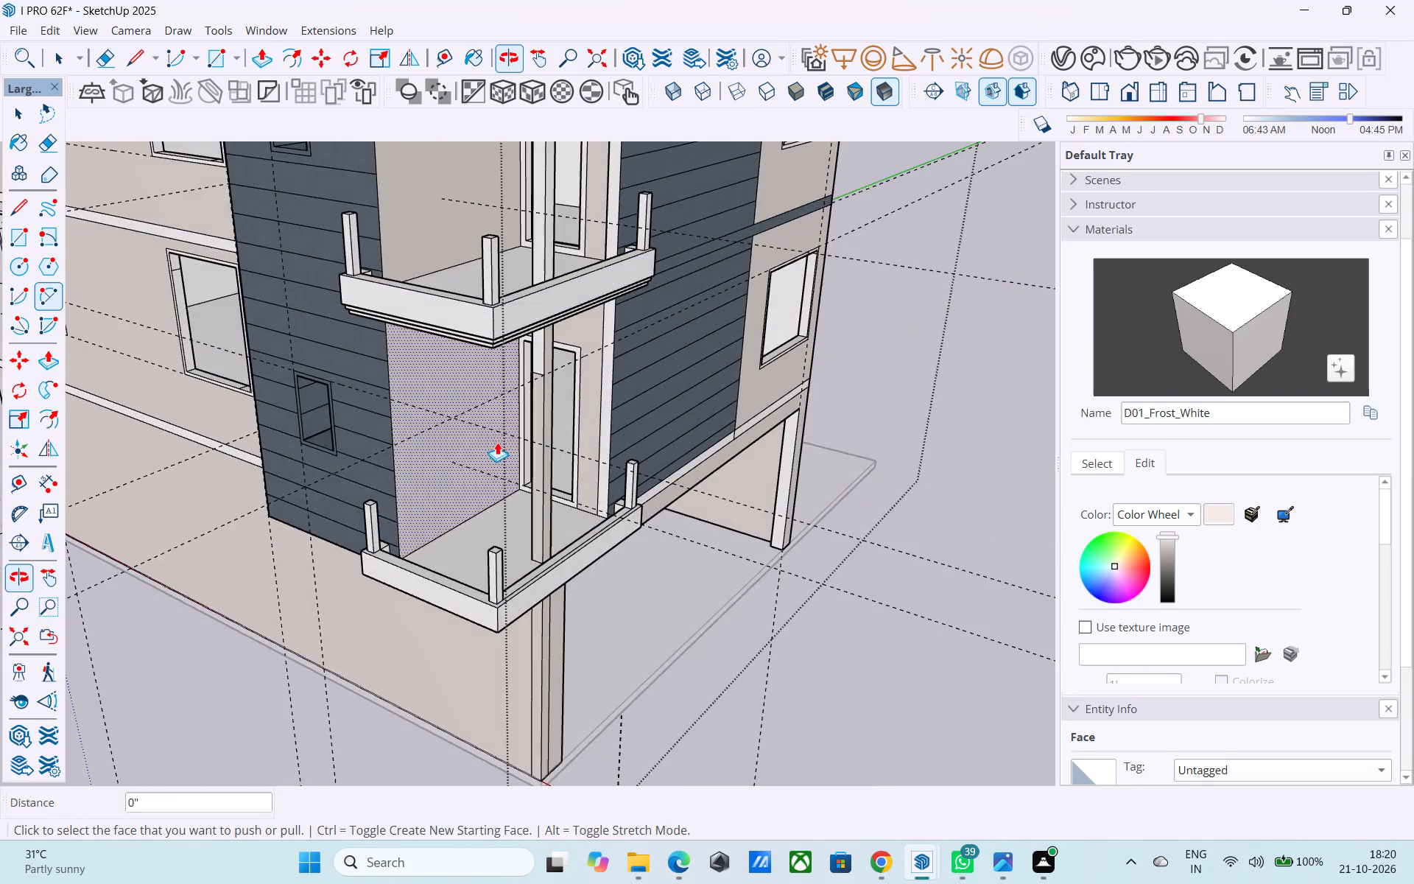
scroll(499, 460, "down", 6)
middle_click_drag(469, 558, 471, 527)
scroll(476, 547, "down", 5)
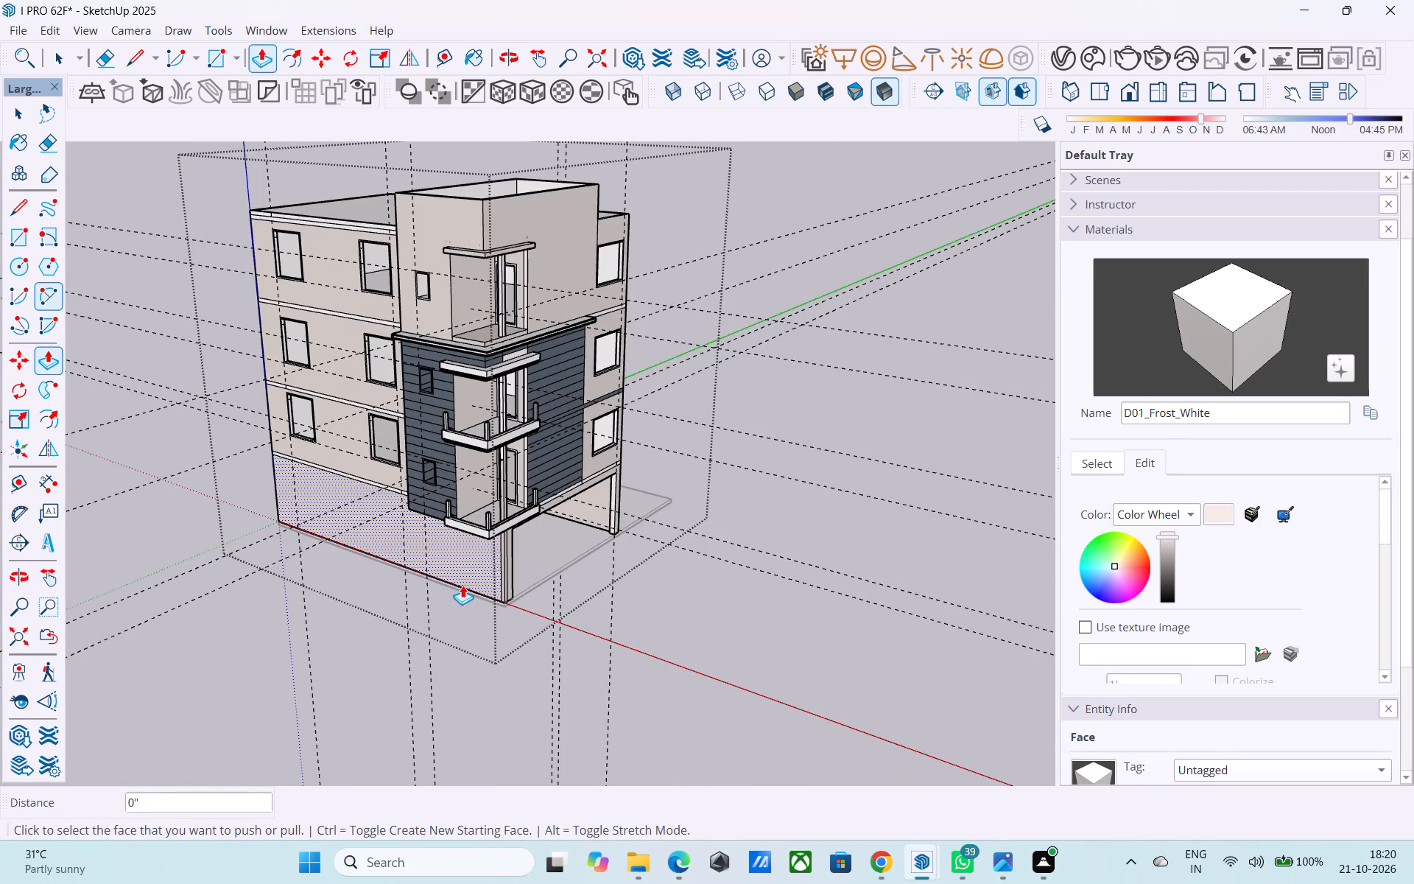
scroll(462, 585, "down", 4)
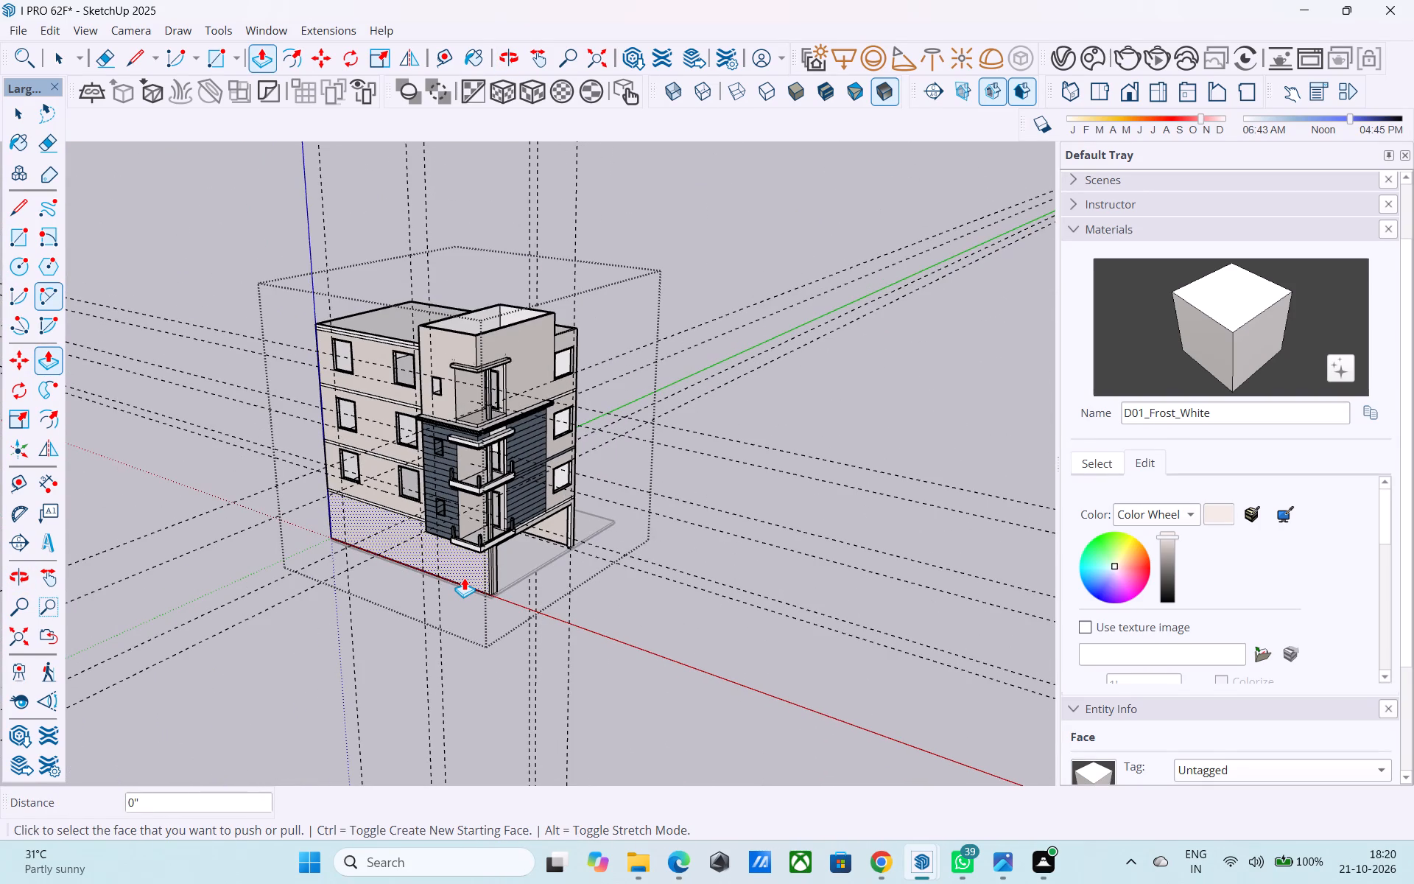
middle_click_drag(457, 656, 423, 449)
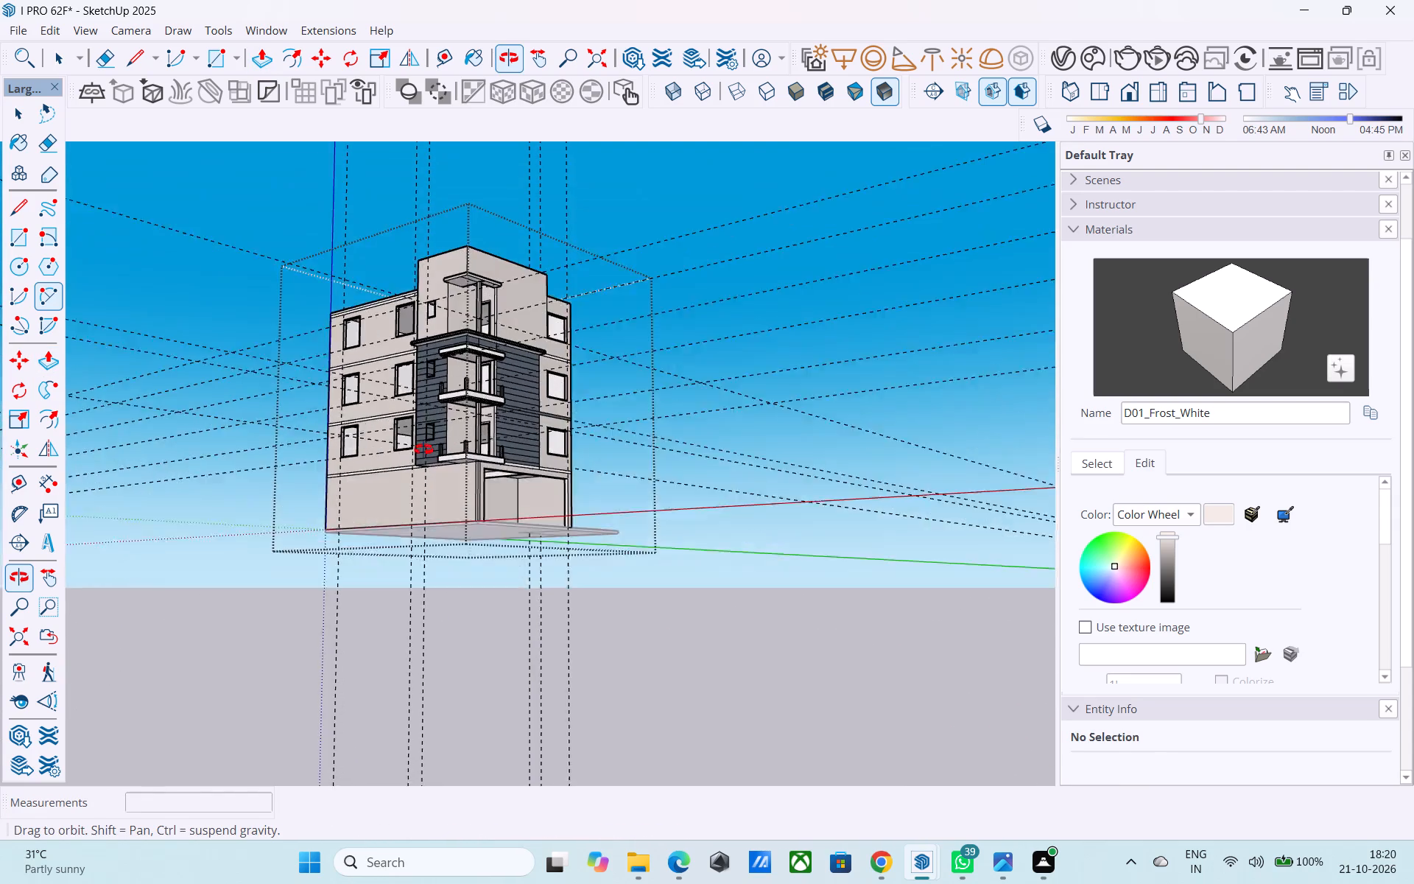
middle_click_drag(423, 449, 421, 440)
scroll(486, 376, "up", 4)
middle_click_drag(485, 372, 471, 352)
scroll(481, 246, "up", 2)
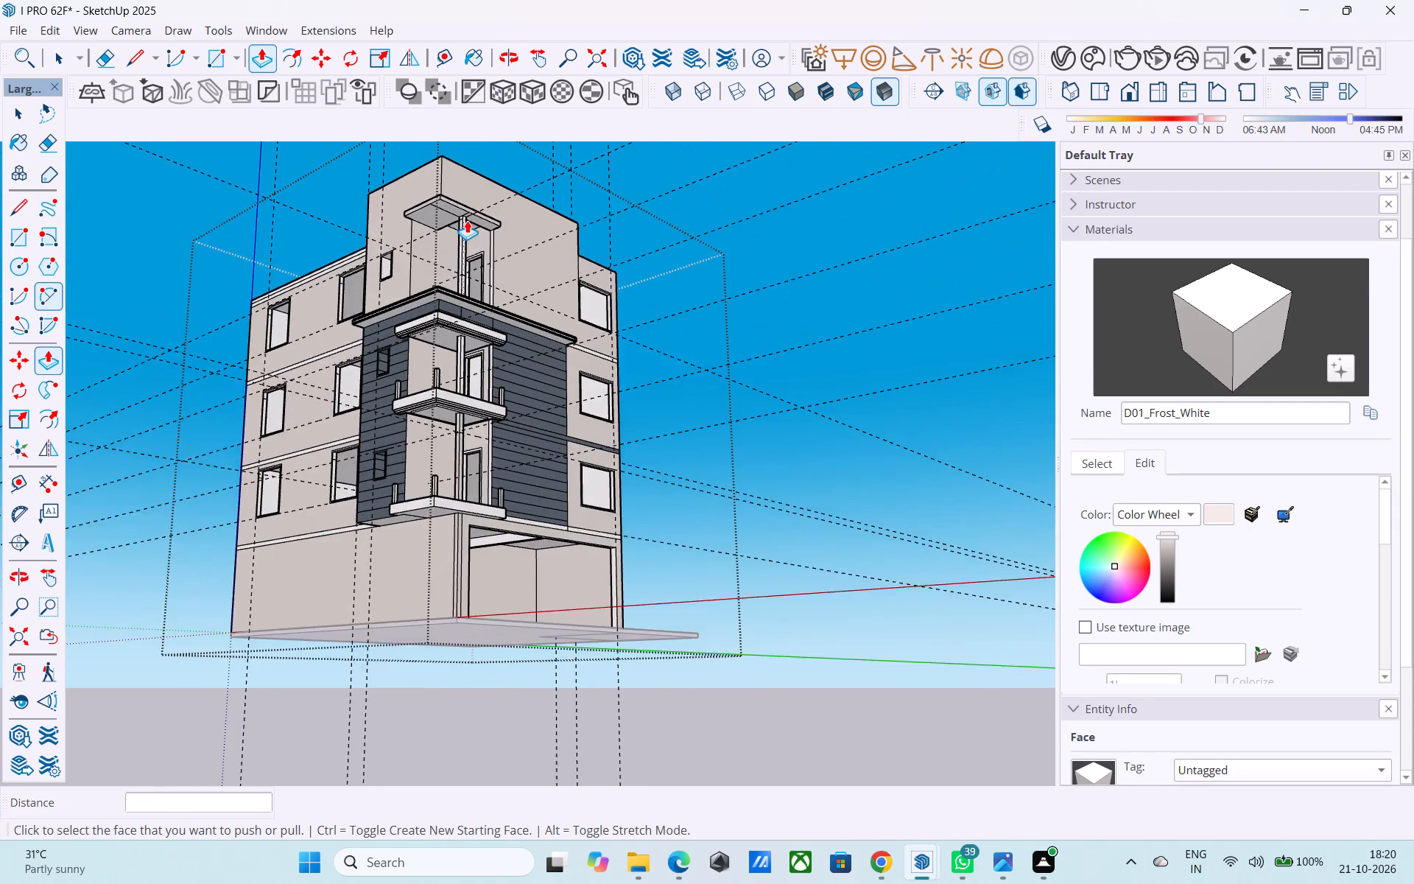
scroll(467, 220, "up", 5)
middle_click_drag(443, 254, 519, 424, "shift")
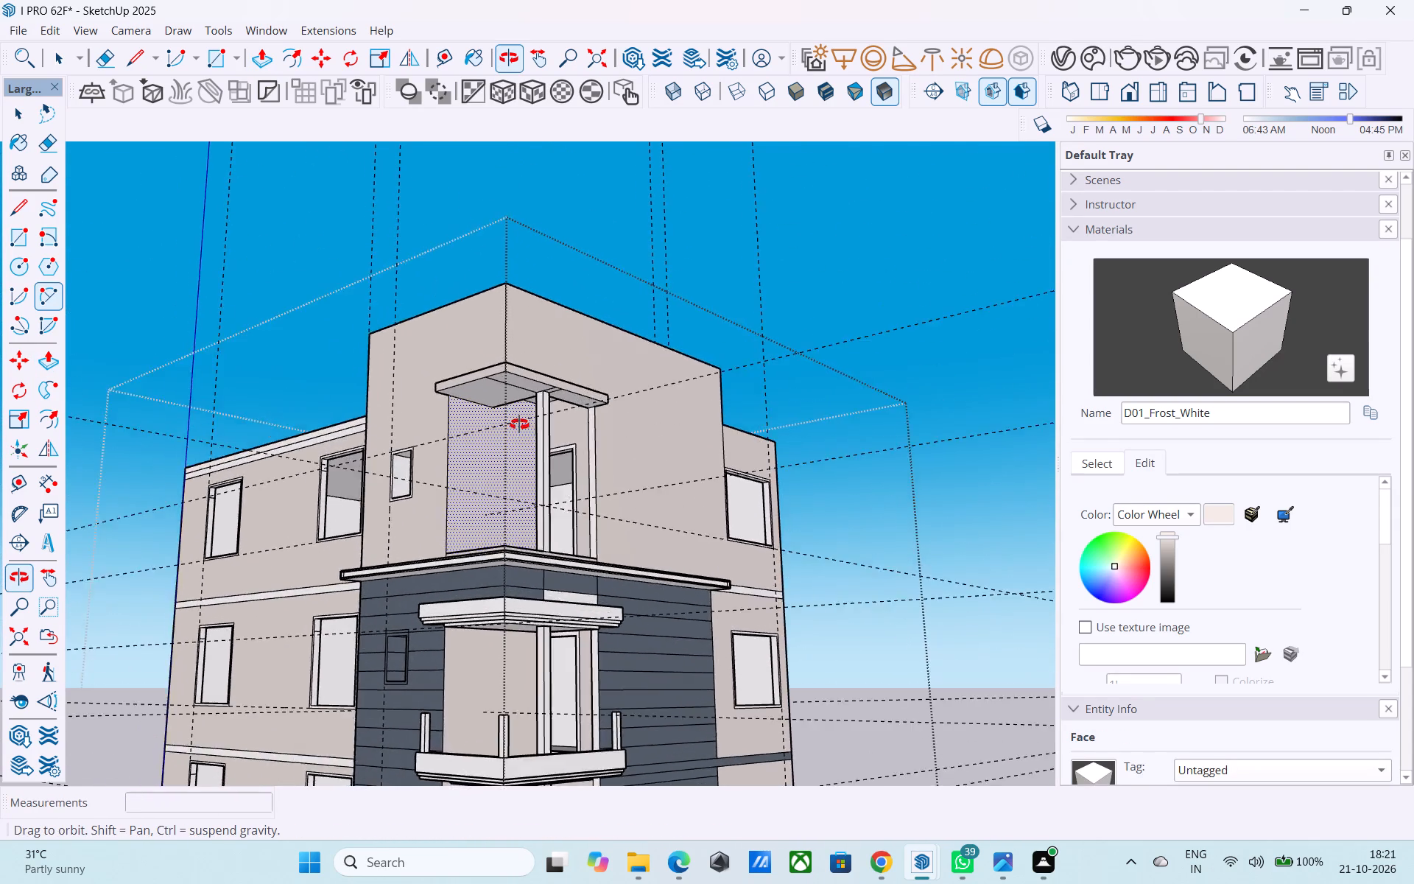
middle_click_drag(519, 424, 451, 345, "shift")
scroll(439, 329, "up", 14)
middle_click_drag(429, 309, 379, 562)
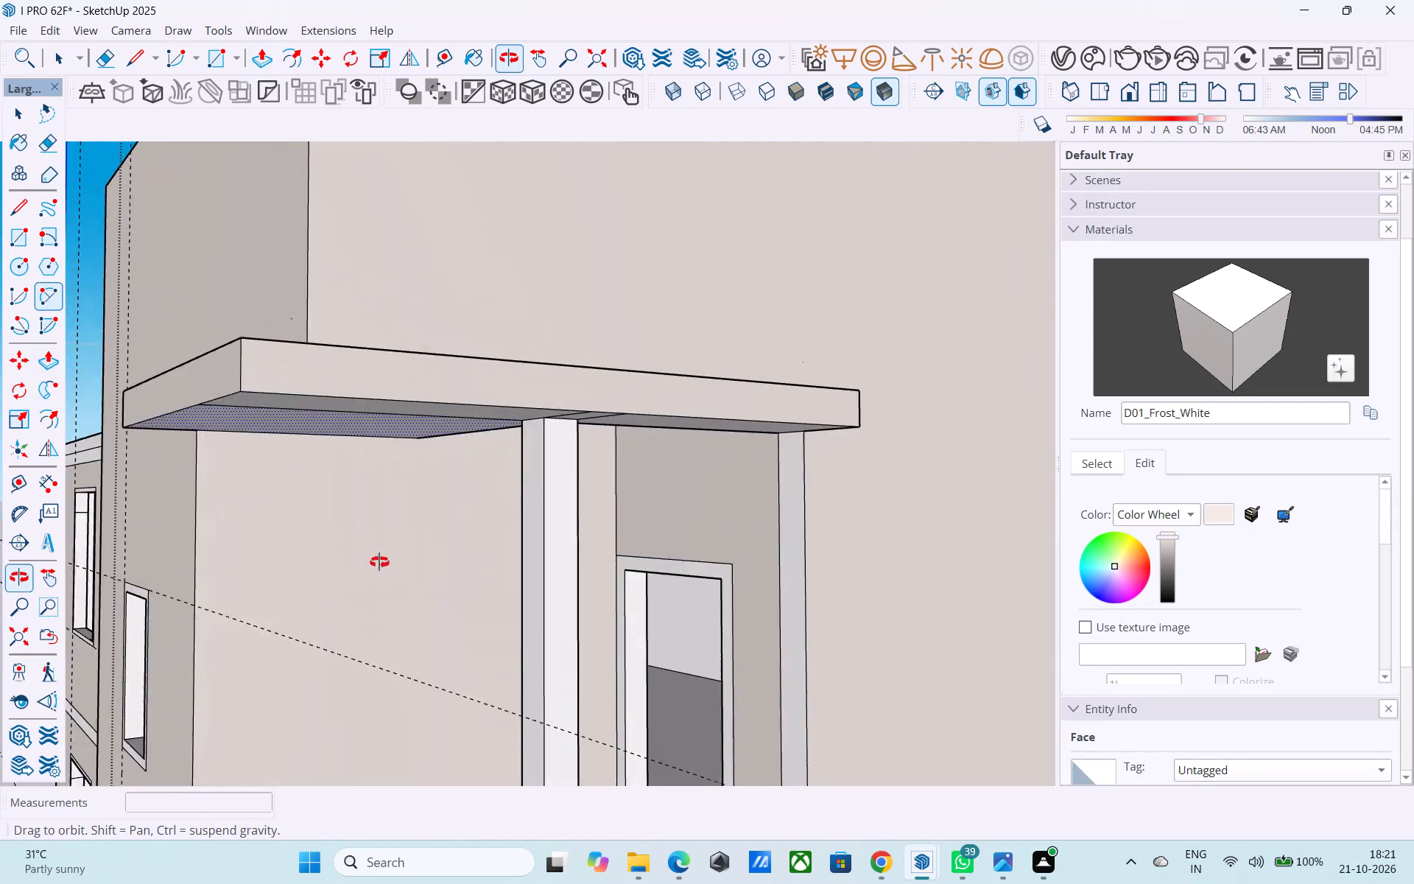
middle_click_drag(379, 562, 54, 337)
middle_click_drag(487, 351, 594, 345)
key("space")
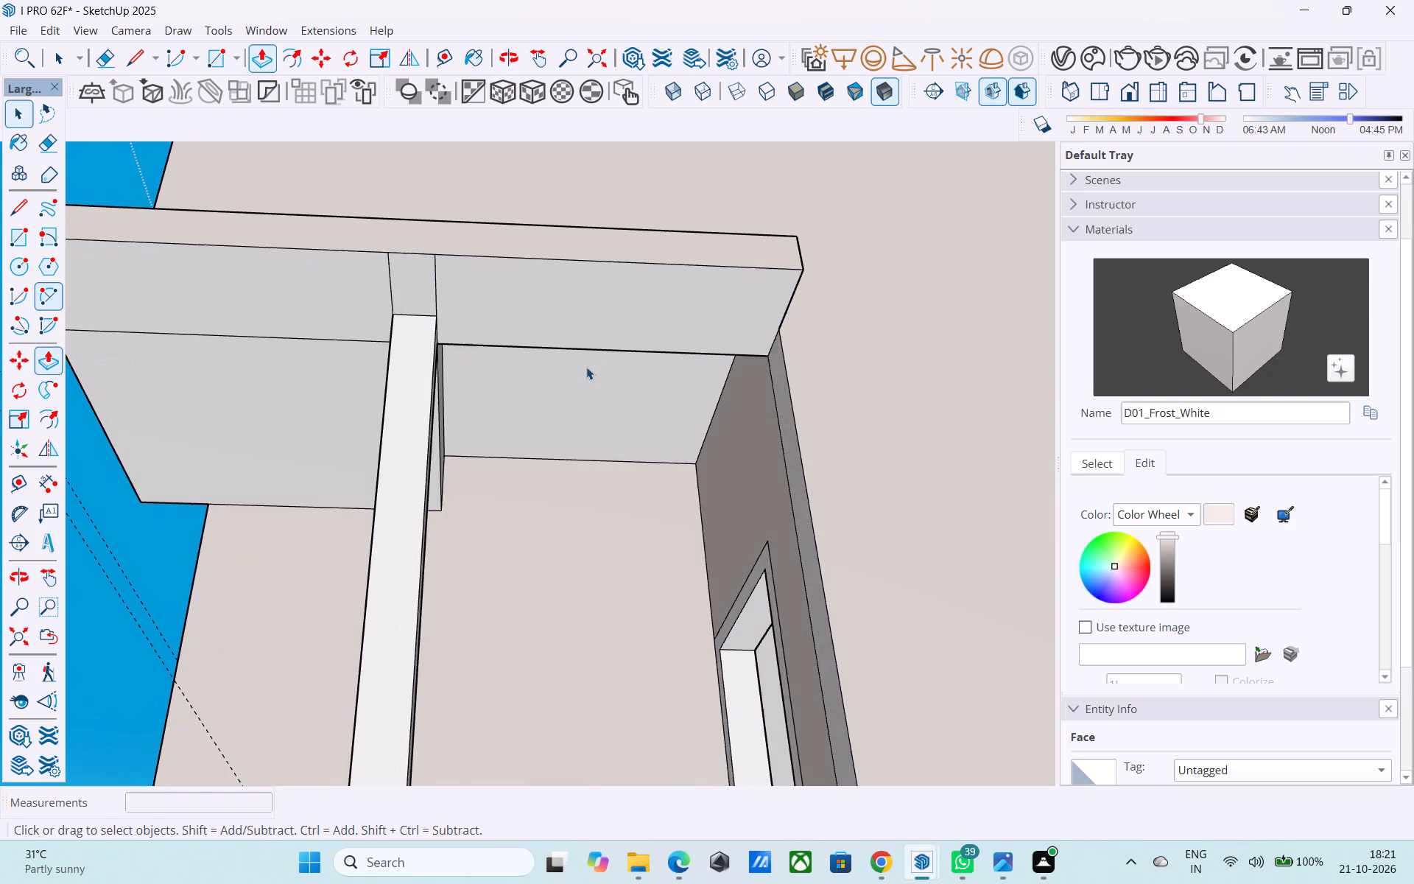
middle_click_drag(591, 382, 685, 475)
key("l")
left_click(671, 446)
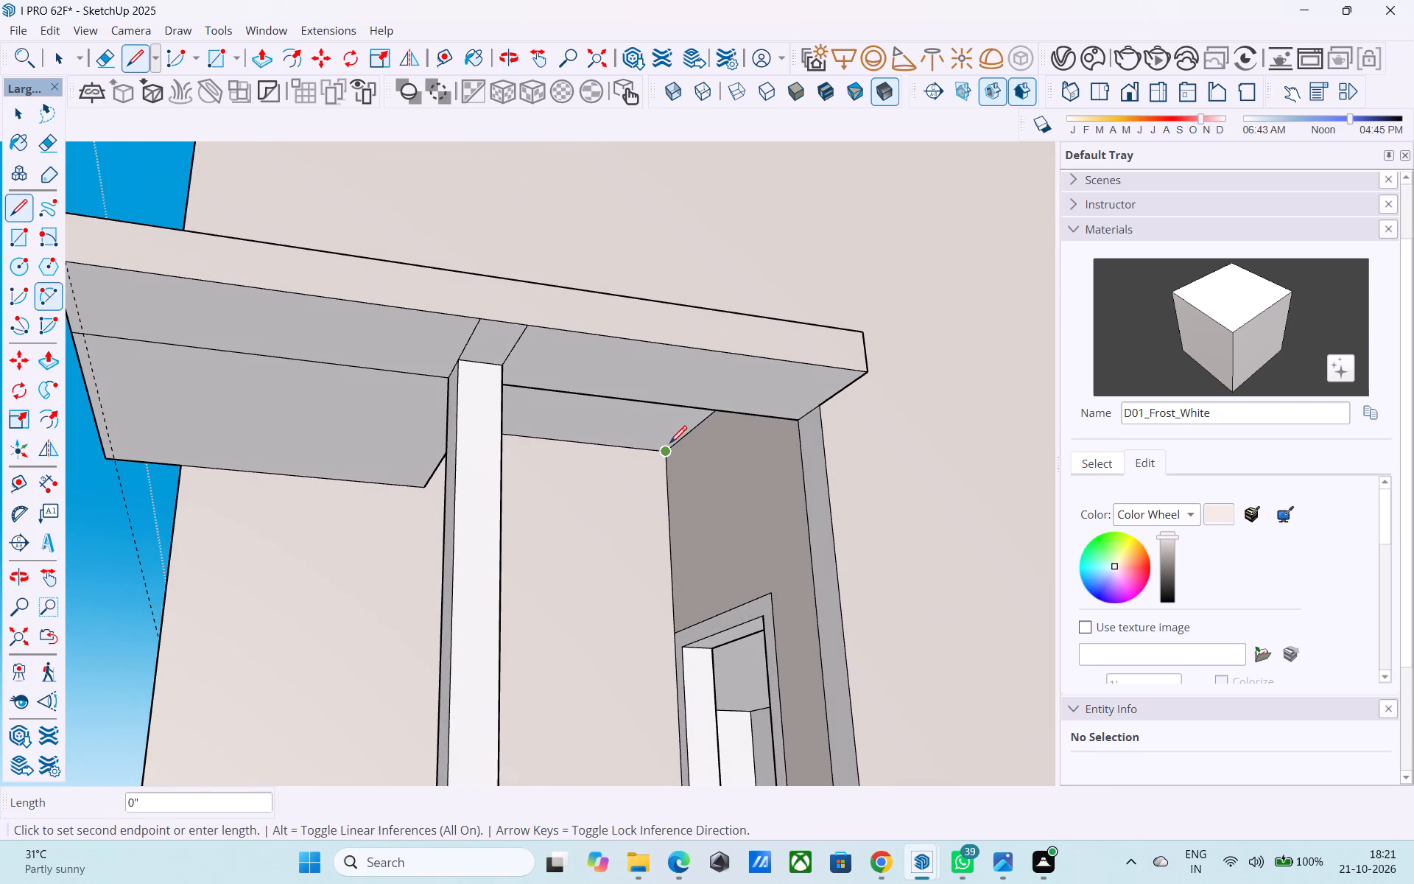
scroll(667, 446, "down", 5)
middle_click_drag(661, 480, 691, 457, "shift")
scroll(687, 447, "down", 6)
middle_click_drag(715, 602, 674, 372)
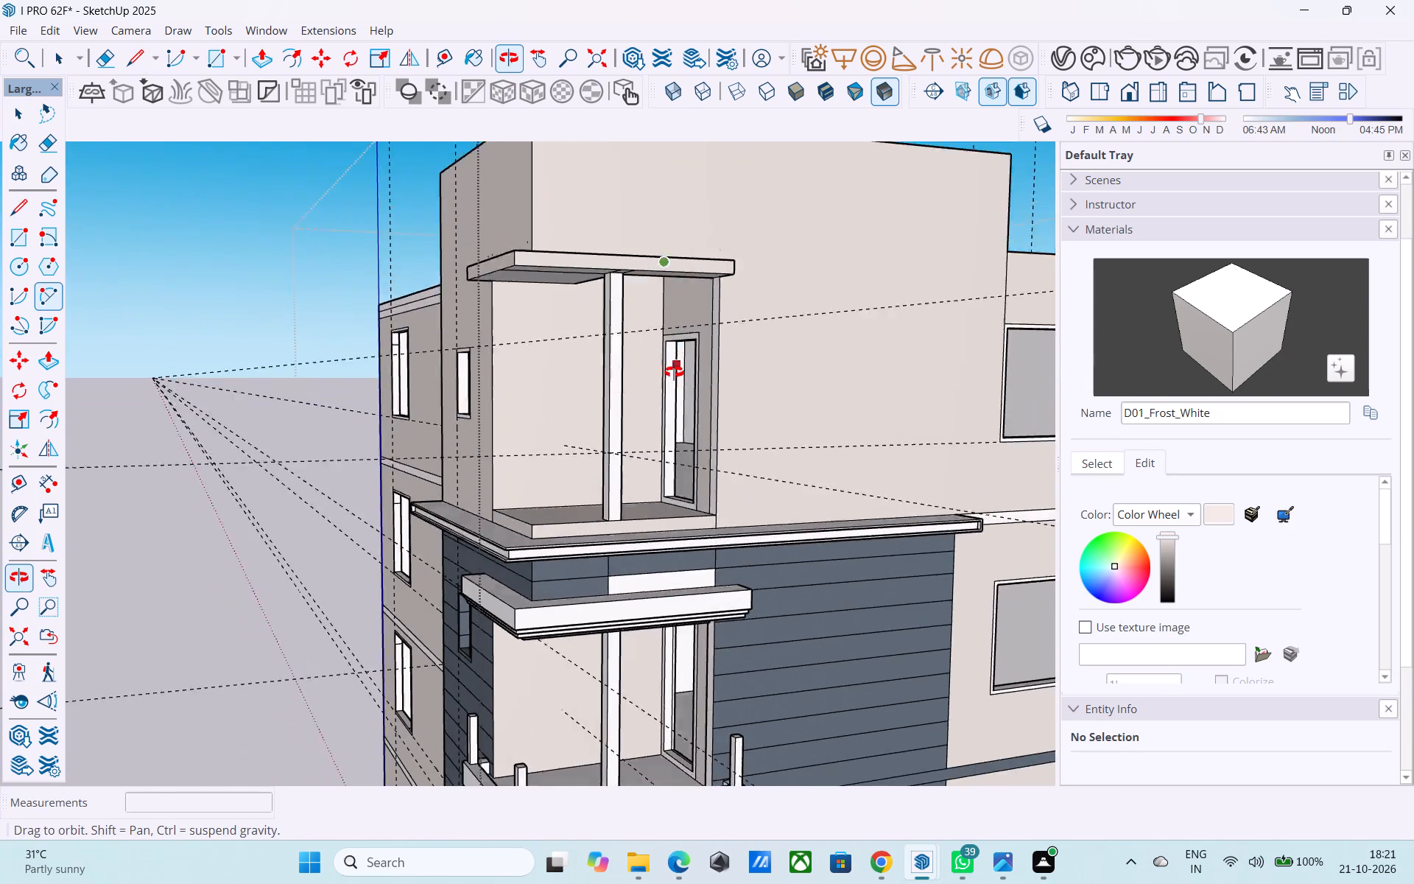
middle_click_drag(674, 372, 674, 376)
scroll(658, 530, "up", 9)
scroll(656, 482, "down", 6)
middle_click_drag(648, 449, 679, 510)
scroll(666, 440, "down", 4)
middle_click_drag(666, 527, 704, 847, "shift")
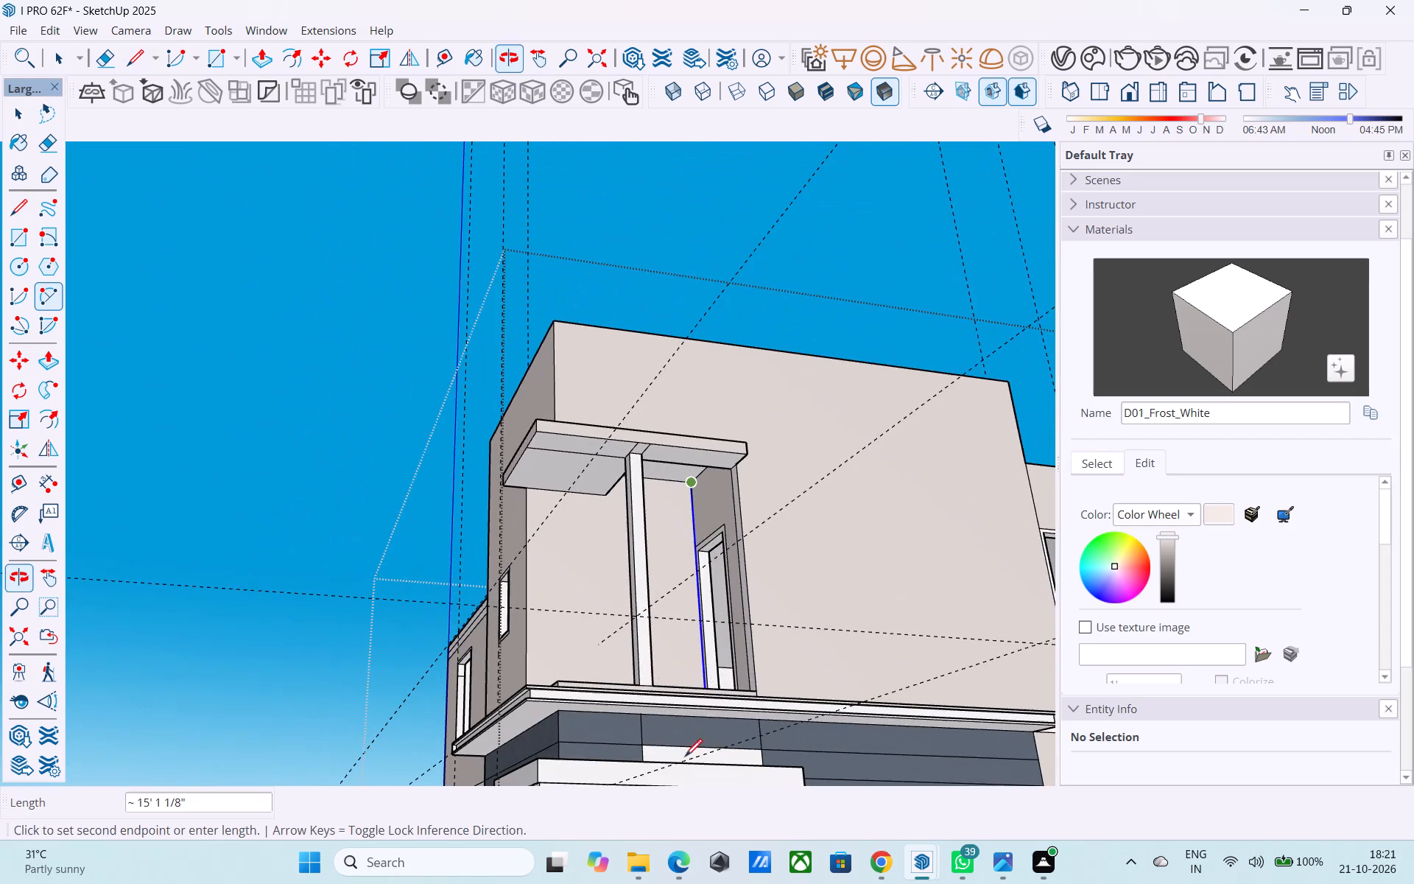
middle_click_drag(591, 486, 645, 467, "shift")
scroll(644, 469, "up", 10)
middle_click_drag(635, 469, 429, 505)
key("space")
Push/Pull the underside panel of the top-floor canopy, at its outer-corner side beside the column, 6" into the slab.
scroll(549, 455, "down", 5)
middle_click_drag(613, 497, 845, 553)
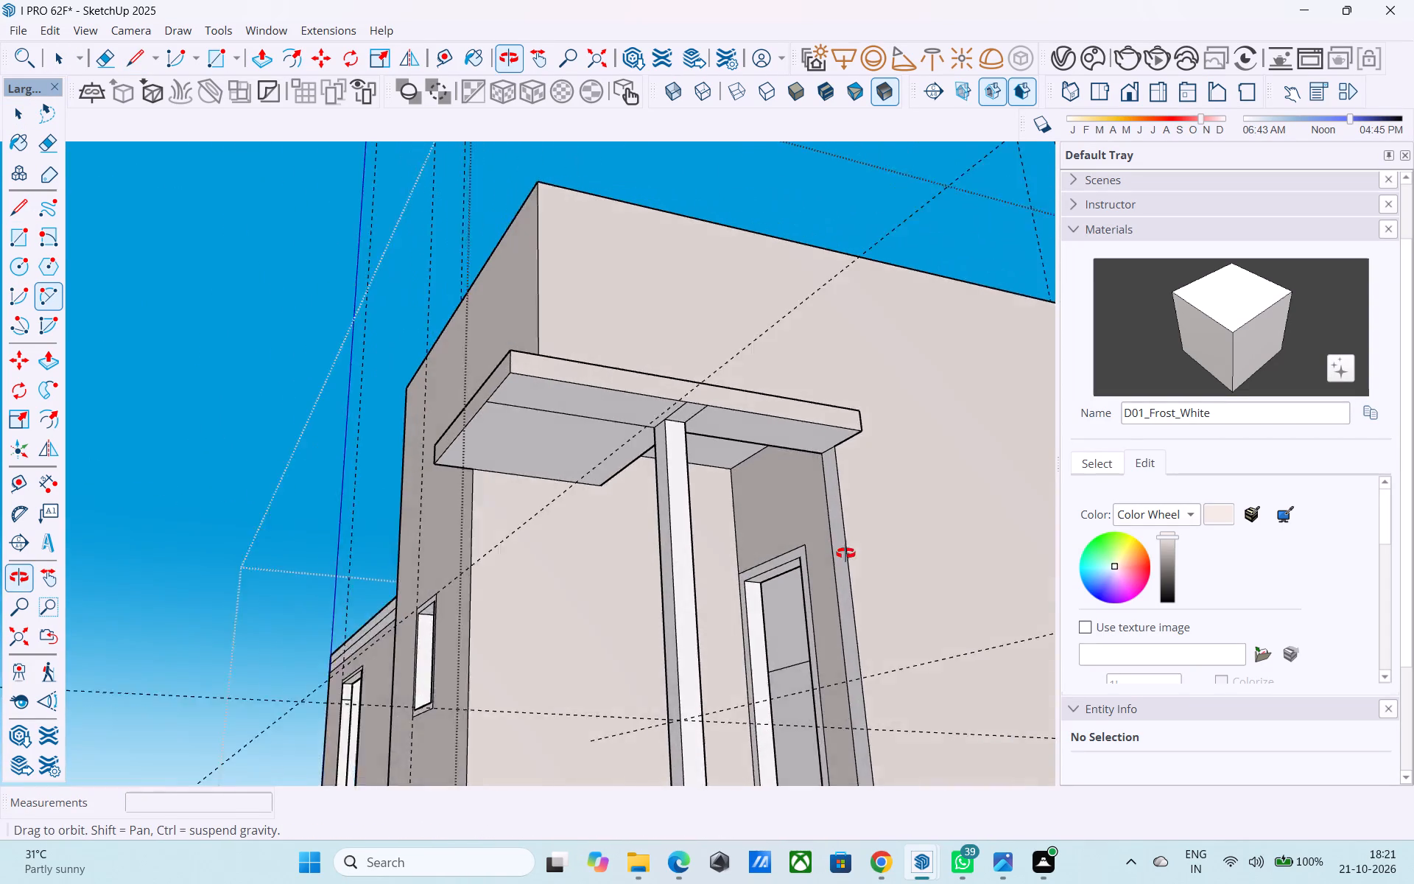
middle_click_drag(845, 553, 472, 497)
left_click(621, 424)
key("p")
left_click(621, 424)
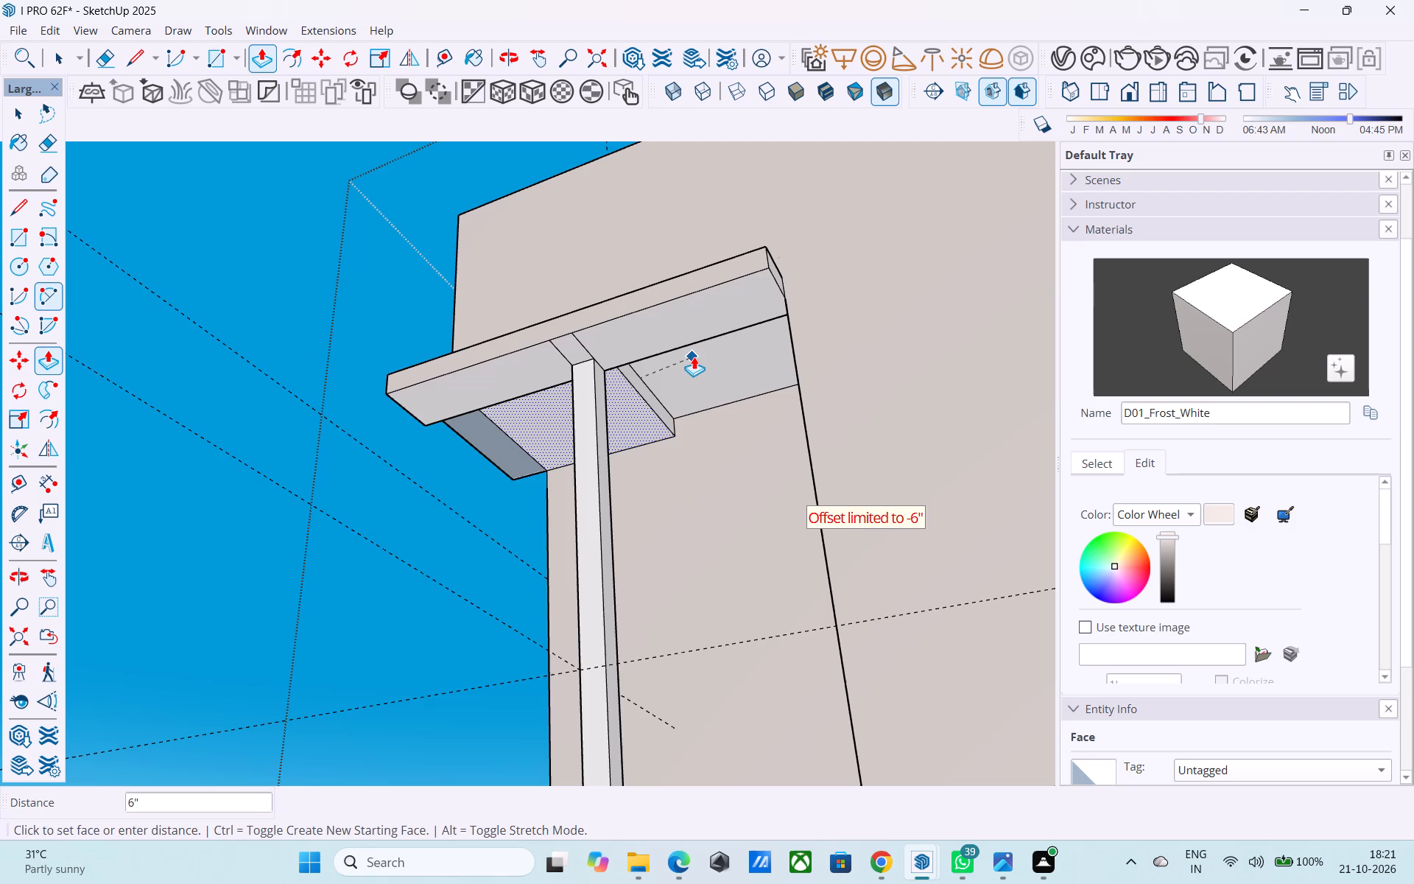
left_click(694, 356)
middle_click_drag(692, 367, 977, 488)
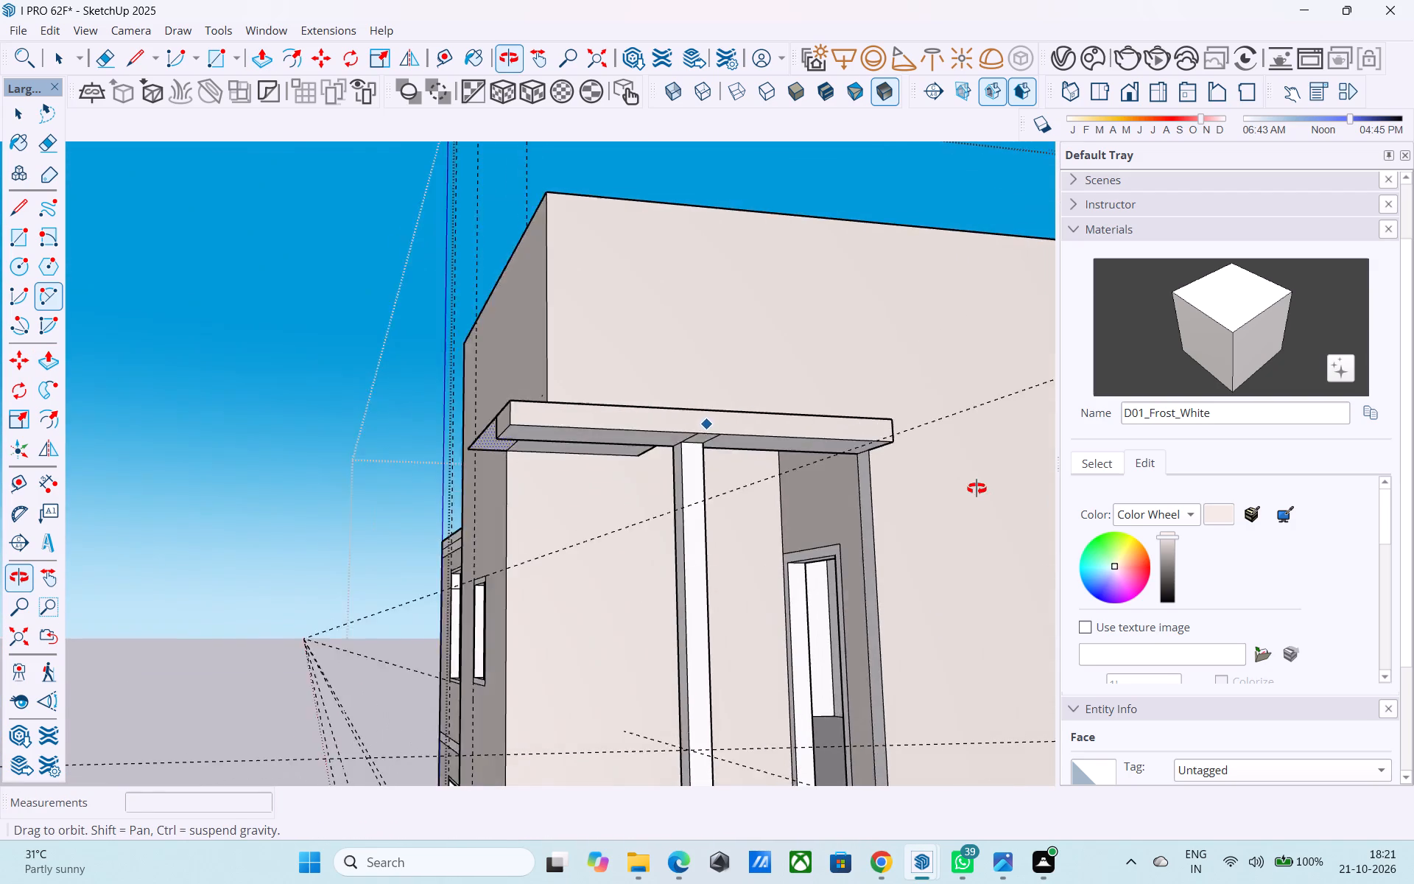
Undo the last canopy Push/Pull and bring the recessed underside panel beside the door wall level with the outer panel.
middle_click_drag(977, 488, 971, 477)
key("ctrl+z")
middle_click_drag(841, 515, 790, 440)
scroll(770, 488, "up", 4)
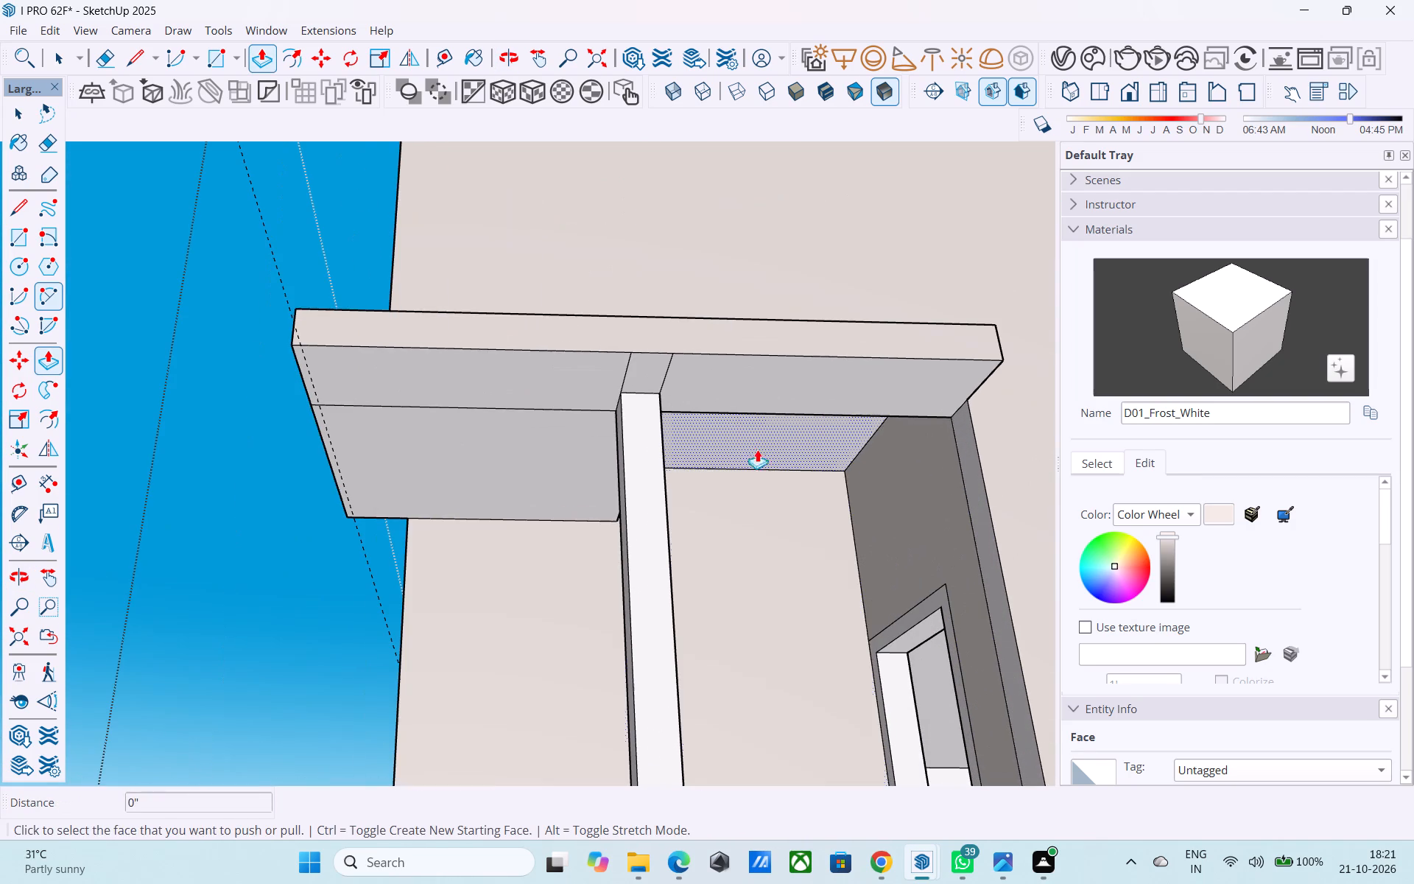
left_click(753, 433)
left_click(573, 415)
Erase the dividing lines across the top-floor canopy's underside and around the column head to leave one plain face.
key("space")
key("e")
left_click_drag(573, 413, 573, 412)
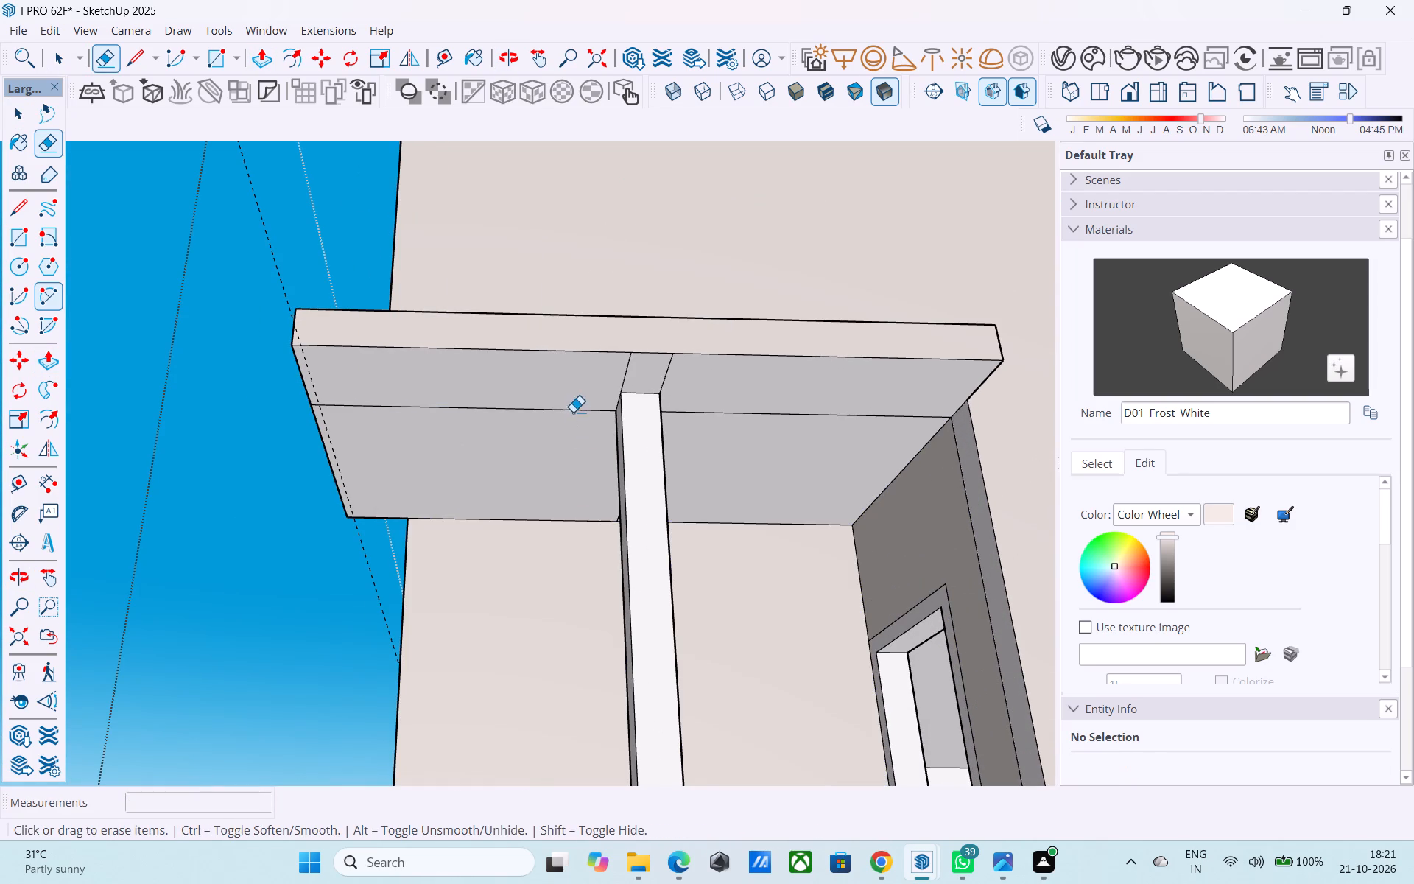
left_click_drag(573, 412, 574, 435)
left_click_drag(719, 419, 720, 428)
left_click_drag(684, 379, 620, 382)
left_click_drag(688, 401, 699, 443)
scroll(688, 421, "down", 5)
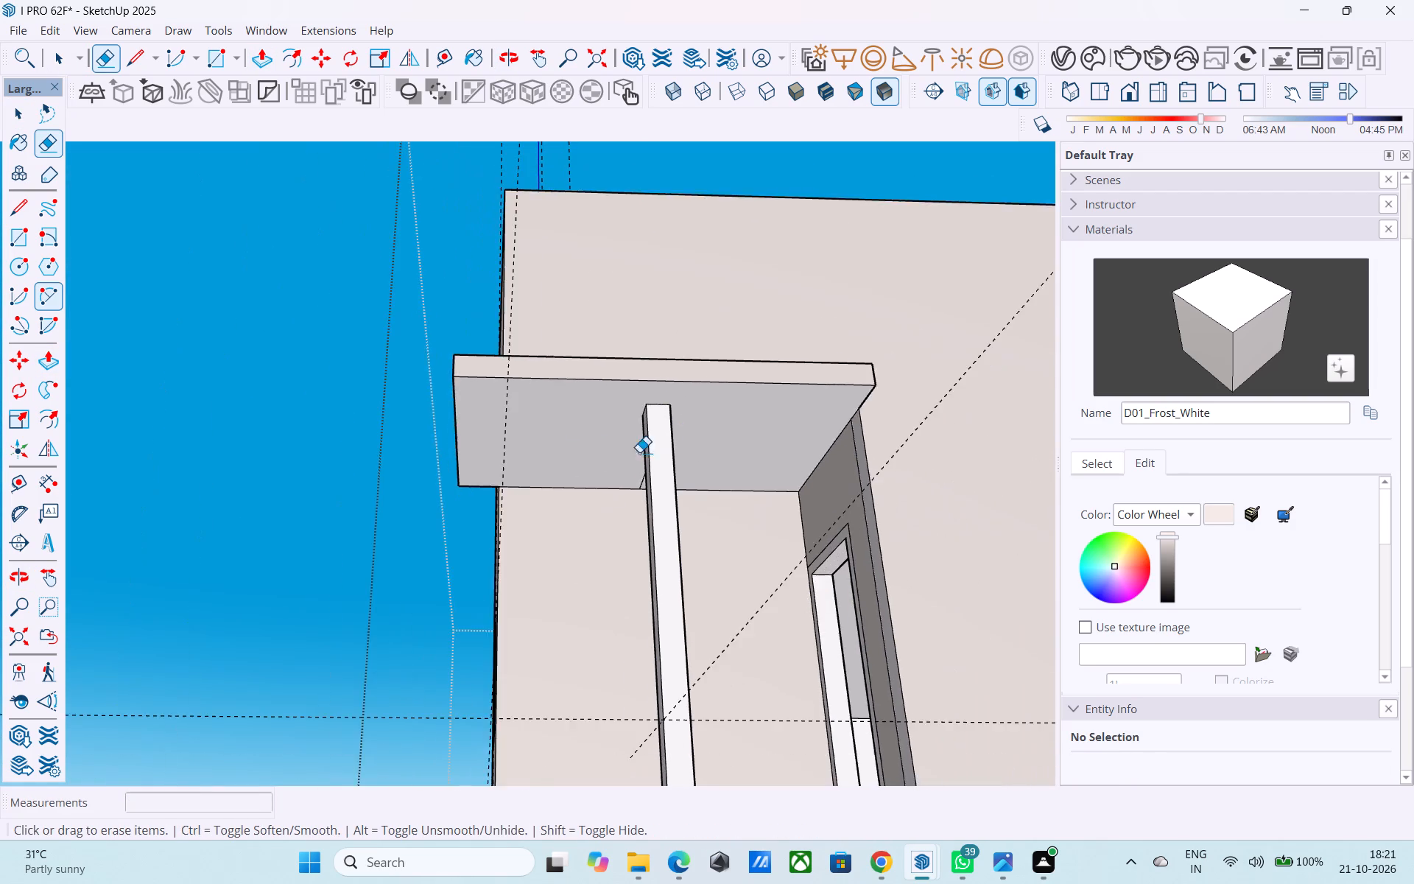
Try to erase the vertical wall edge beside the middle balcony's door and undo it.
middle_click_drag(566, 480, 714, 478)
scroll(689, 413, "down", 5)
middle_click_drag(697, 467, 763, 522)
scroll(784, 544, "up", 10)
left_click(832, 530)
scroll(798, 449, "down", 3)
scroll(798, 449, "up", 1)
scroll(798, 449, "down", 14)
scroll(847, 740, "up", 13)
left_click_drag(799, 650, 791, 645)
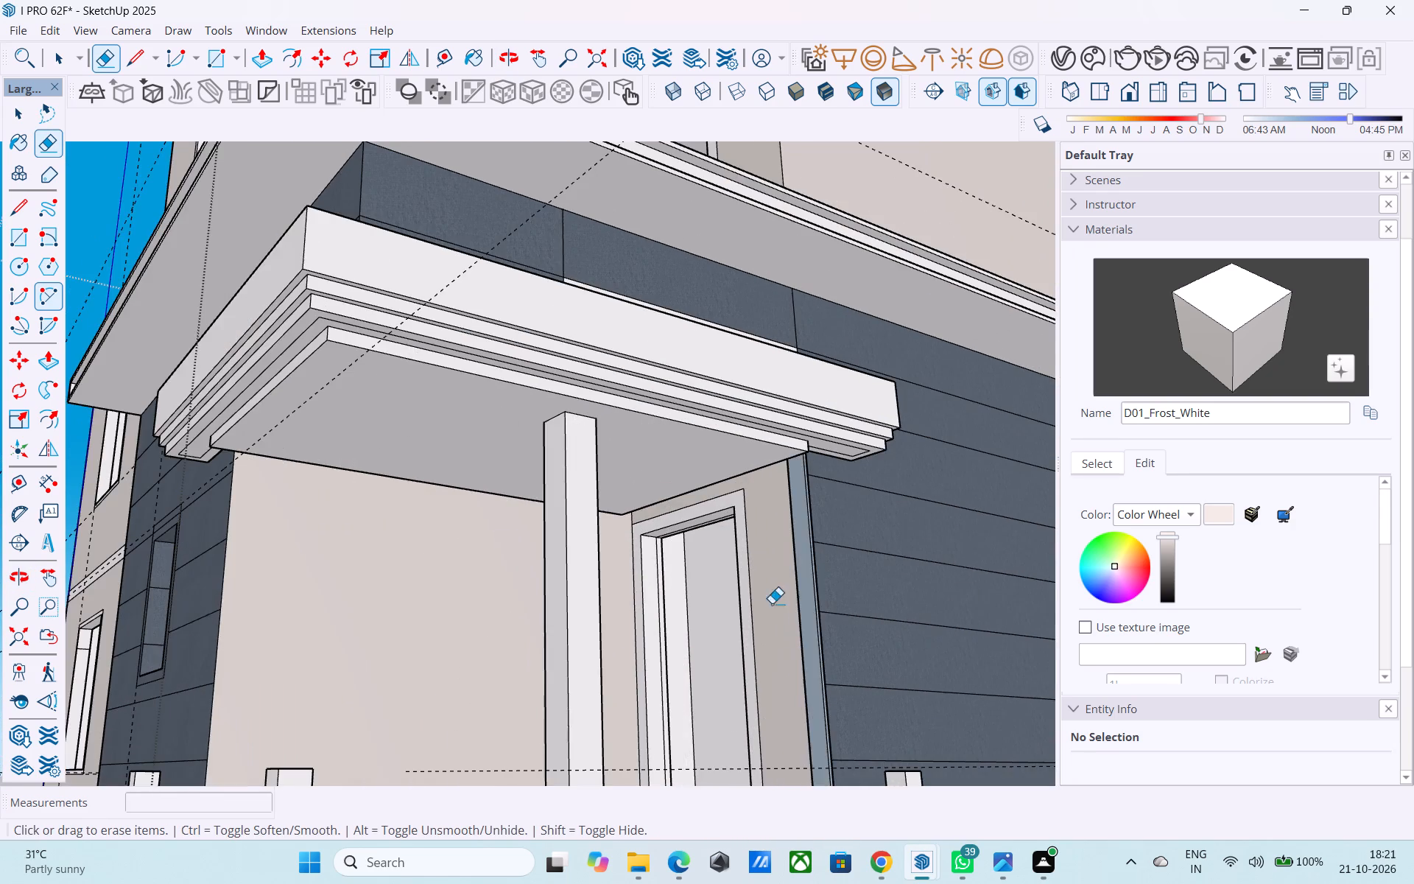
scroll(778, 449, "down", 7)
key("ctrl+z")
Push/Pull the recessed wall face beside the middle balcony's door out 1 1/2", flush with the wall's end strip.
scroll(784, 555, "up", 7)
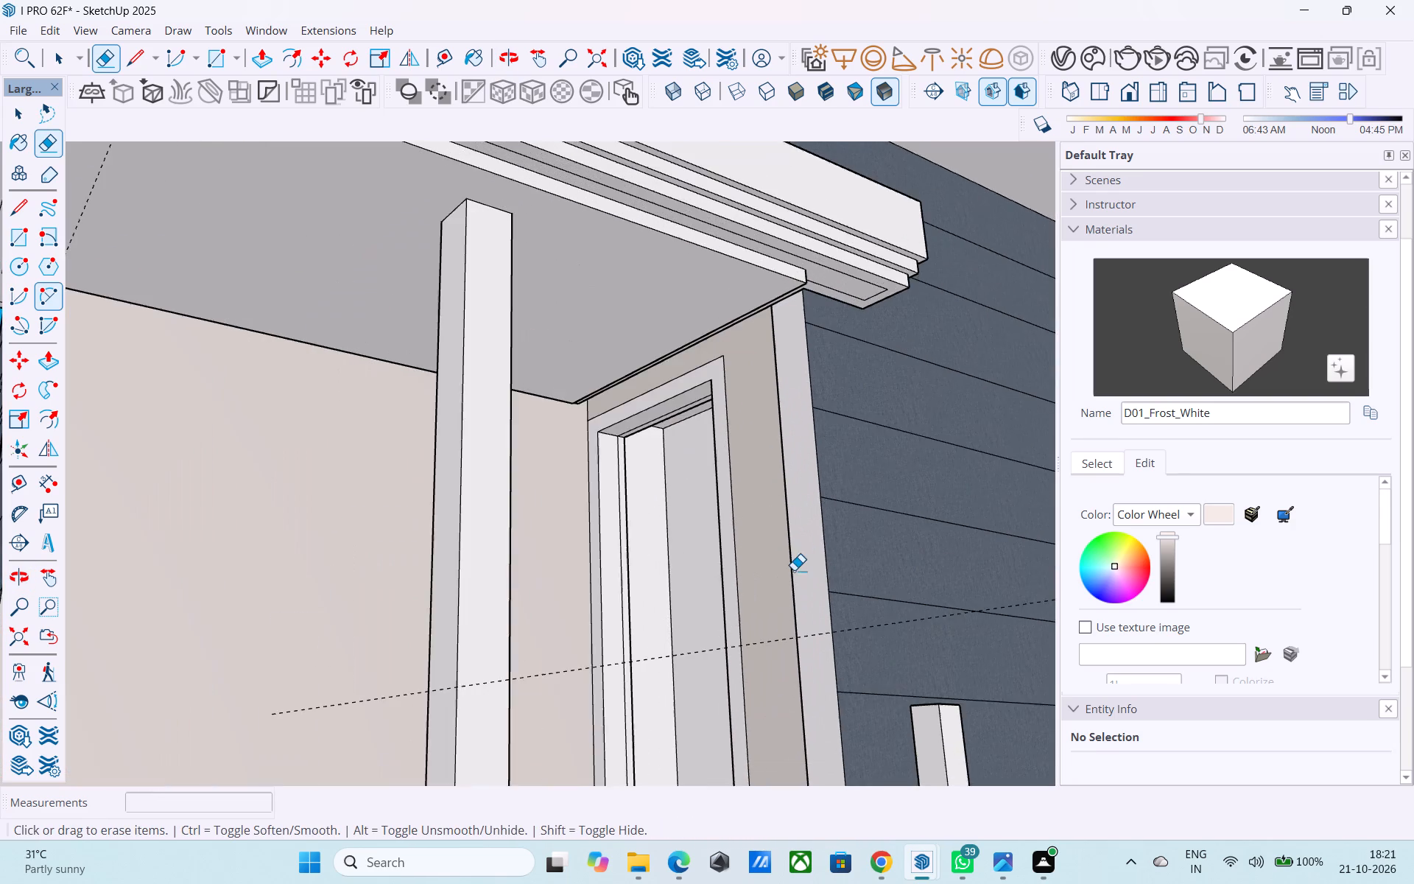
scroll(794, 570, "up", 3)
middle_click_drag(794, 571, 757, 631)
scroll(753, 647, "up", 1)
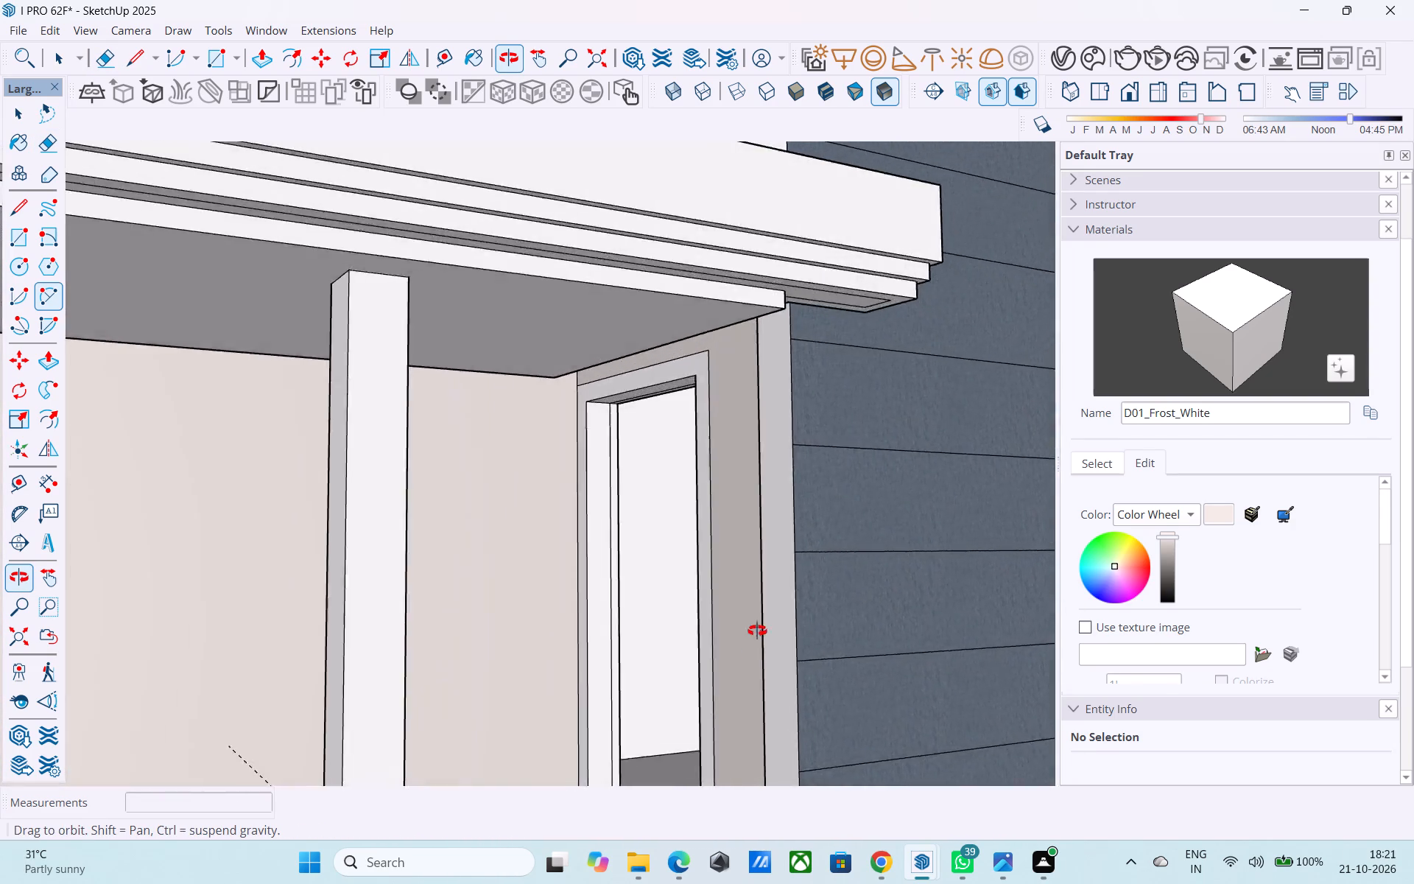
middle_click_drag(757, 631, 761, 617)
scroll(757, 631, "up", 7)
middle_click_drag(766, 610, 1272, 613)
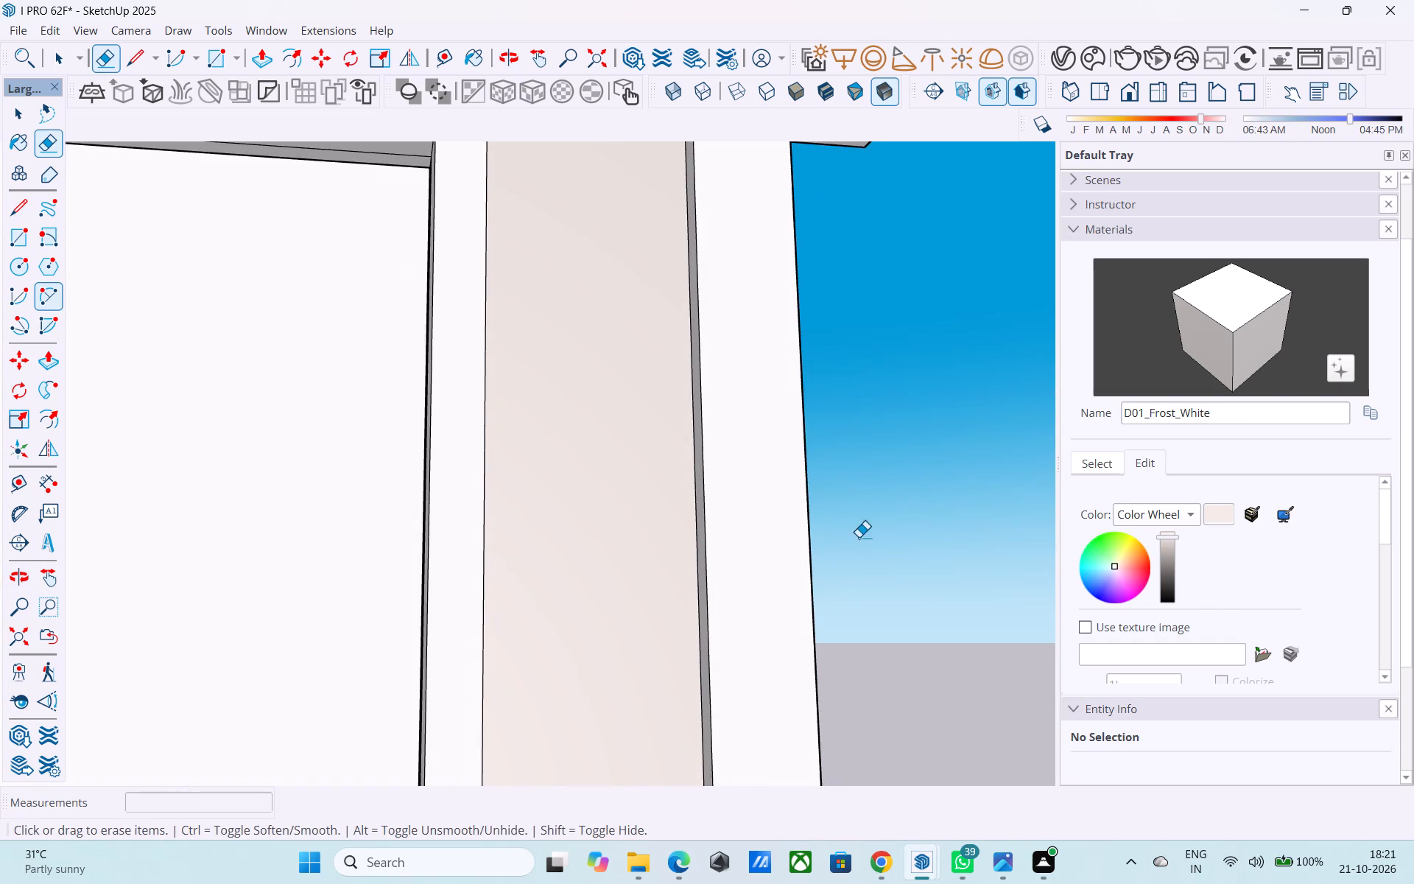
key("space")
left_click(669, 547)
key("p")
left_click(669, 547)
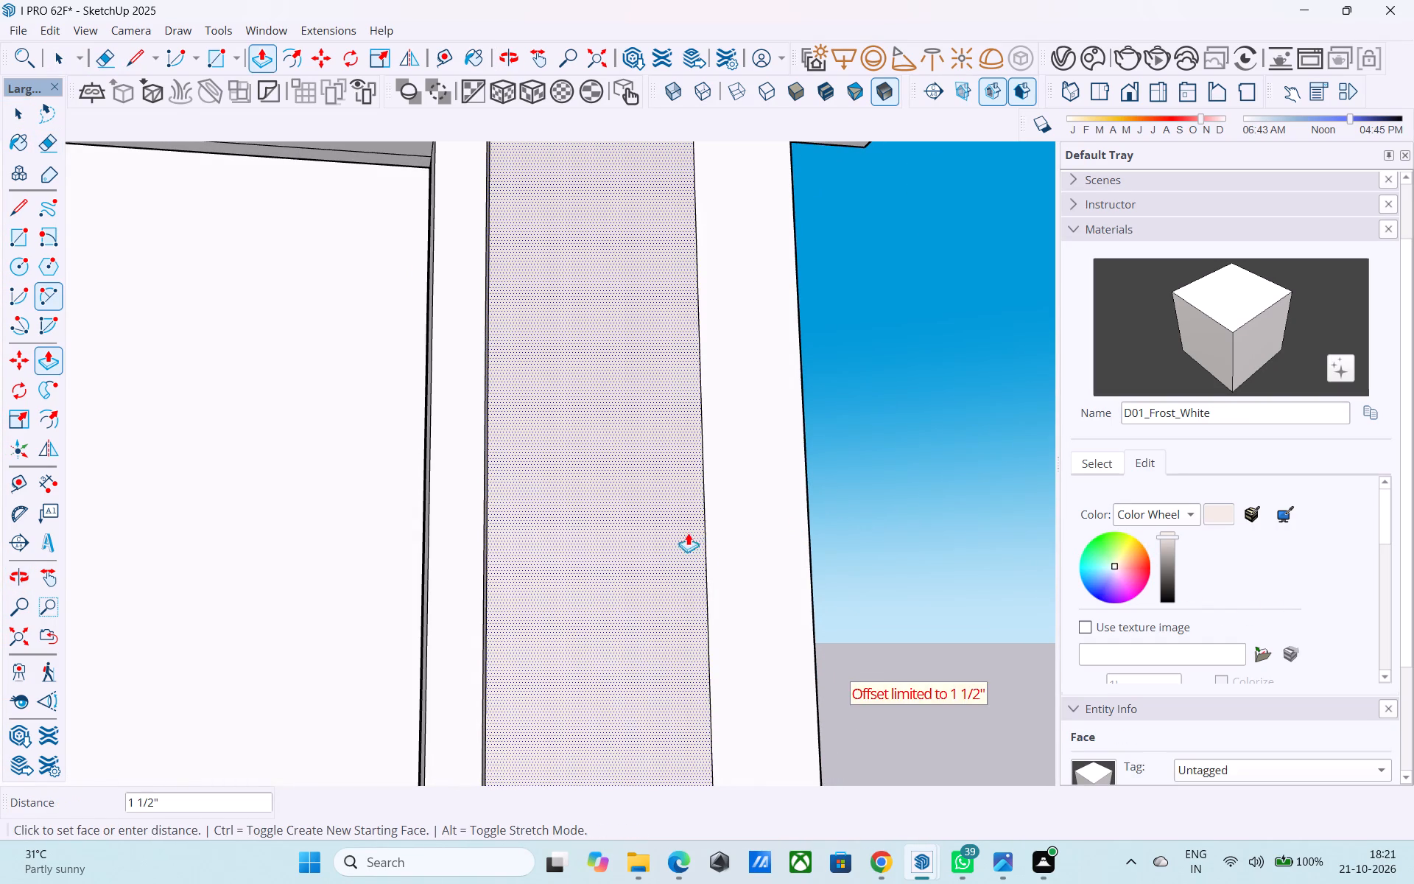
left_click(714, 509)
key("space")
middle_click_drag(701, 511, 407, 592)
Push/Pull the middle balcony's door frame by the same 1 1/2".
scroll(401, 569, "down", 6)
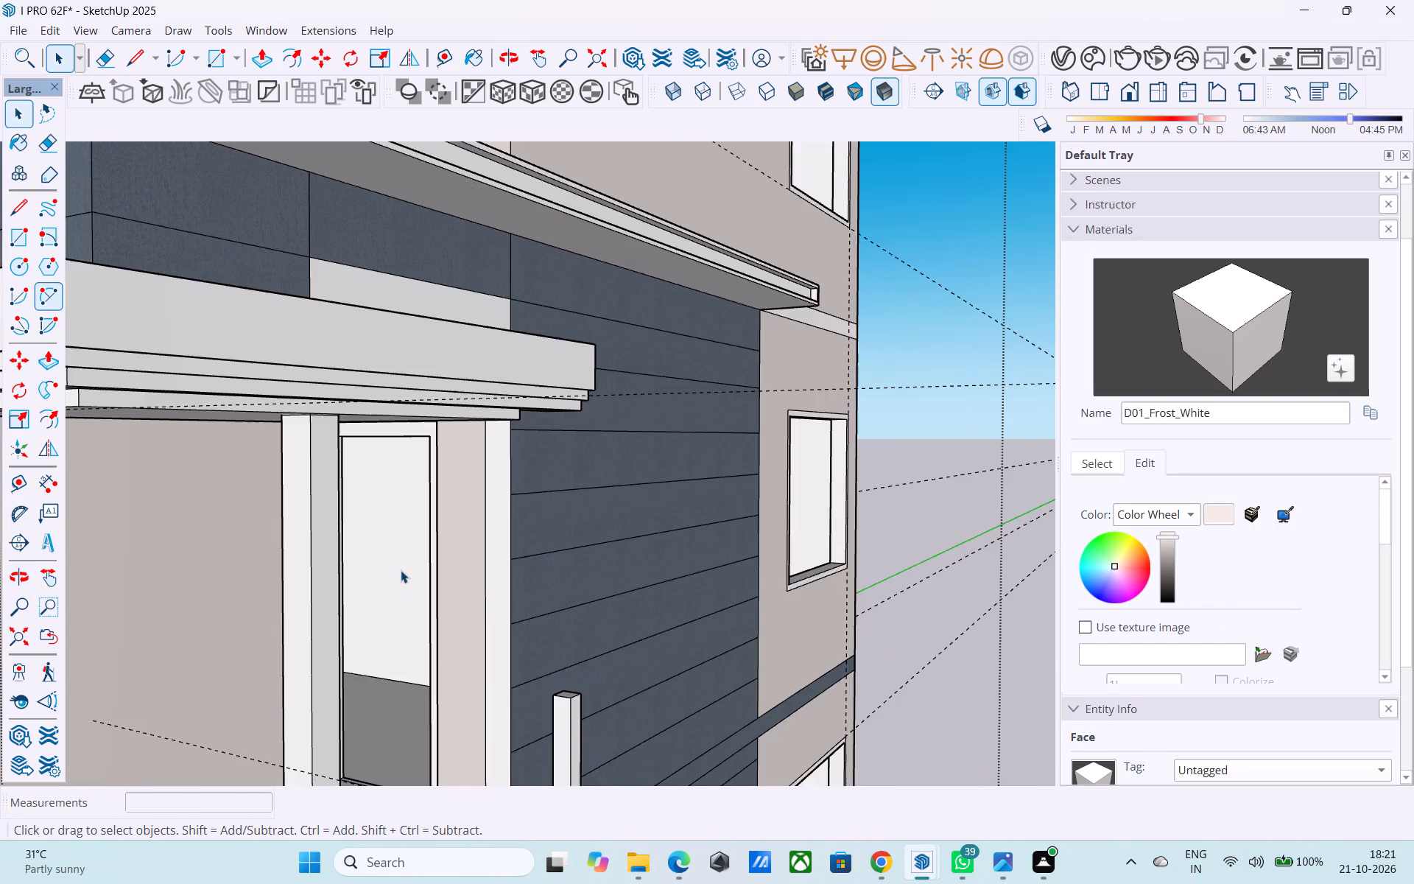
scroll(445, 572, "up", 10)
scroll(393, 252, "down", 3)
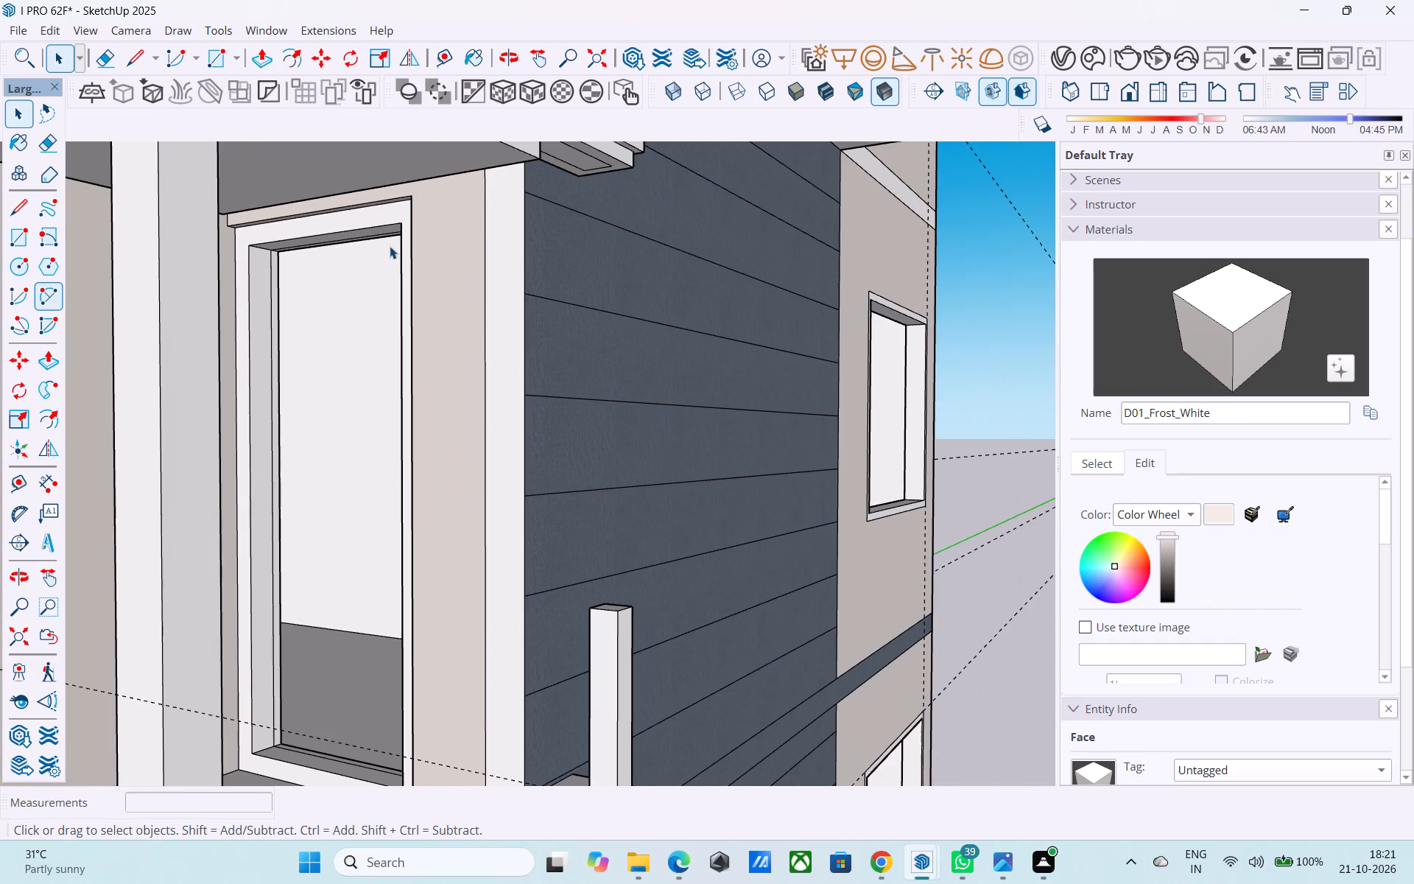
left_click(379, 219)
key("p")
double_click(379, 218)
Erase the vertical seam between the wall face beside the middle balcony's door and its end strip.
scroll(379, 219, "down", 4)
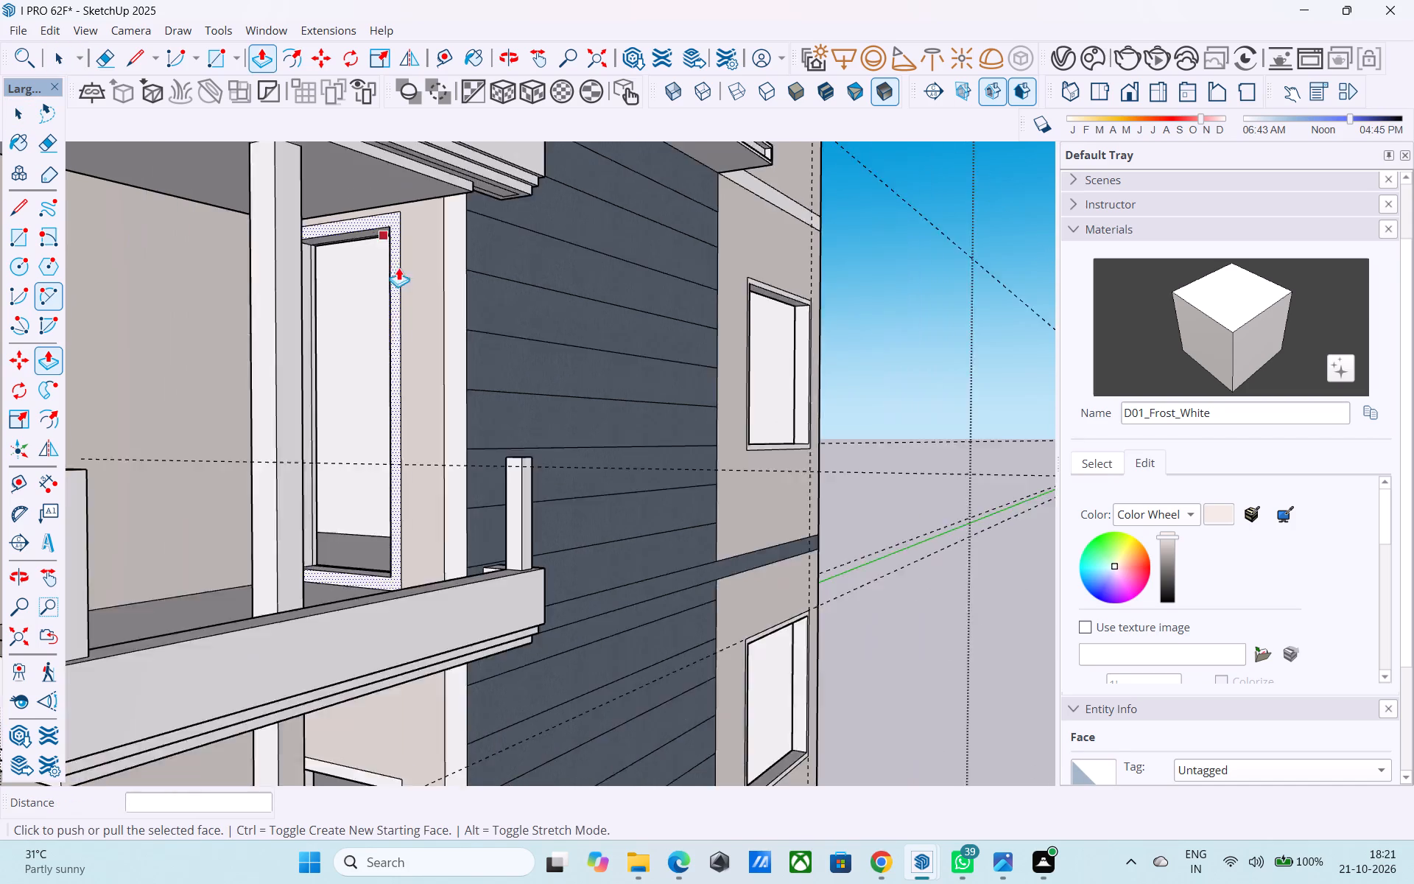
scroll(398, 267, "down", 12)
scroll(381, 248, "up", 5)
scroll(442, 507, "up", 8)
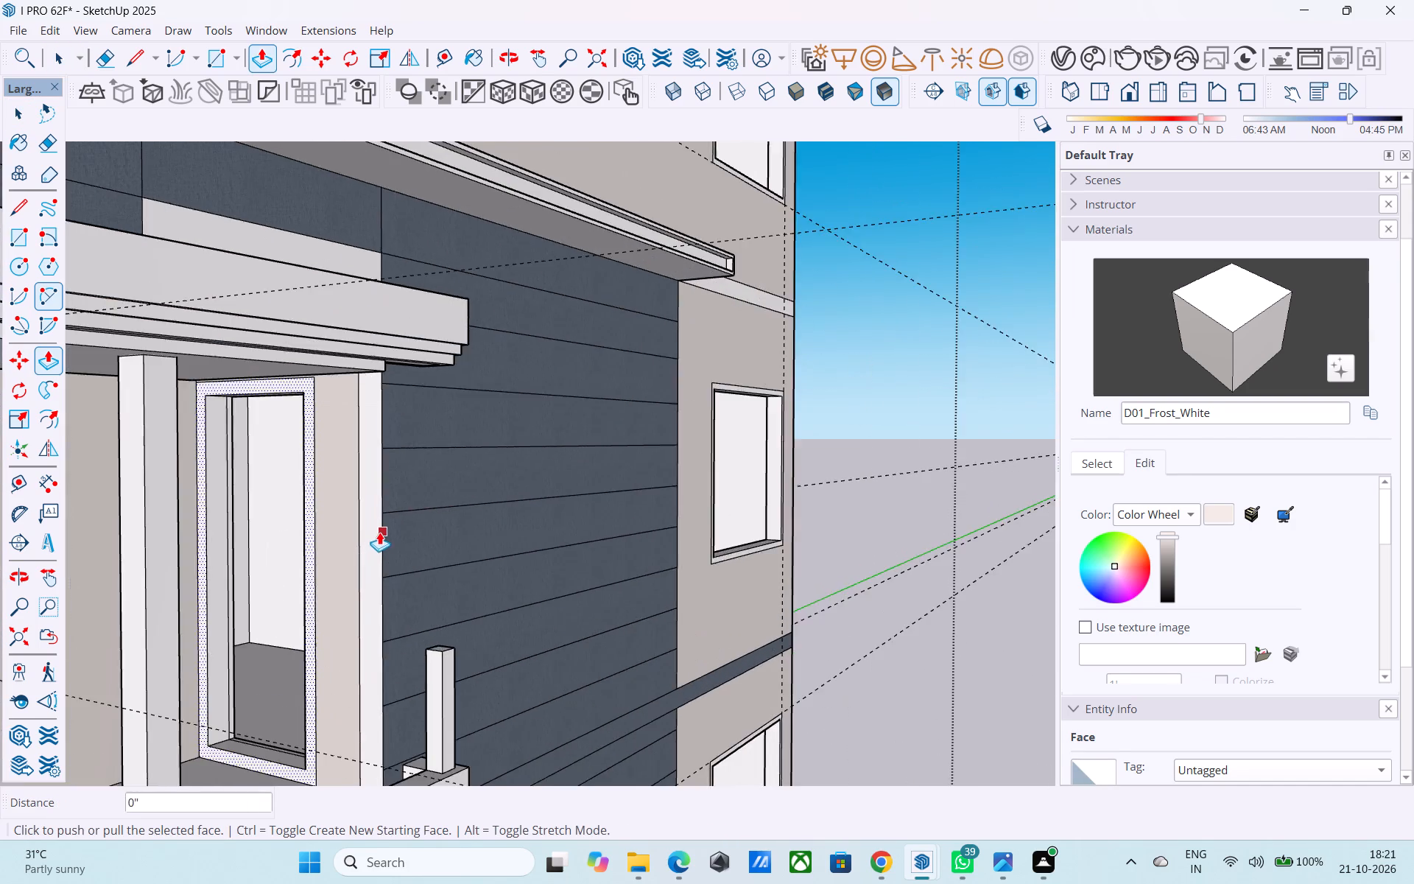
scroll(379, 532, "up", 5)
key("e")
left_click_drag(351, 496, 336, 487)
scroll(436, 365, "down", 13)
key("space")
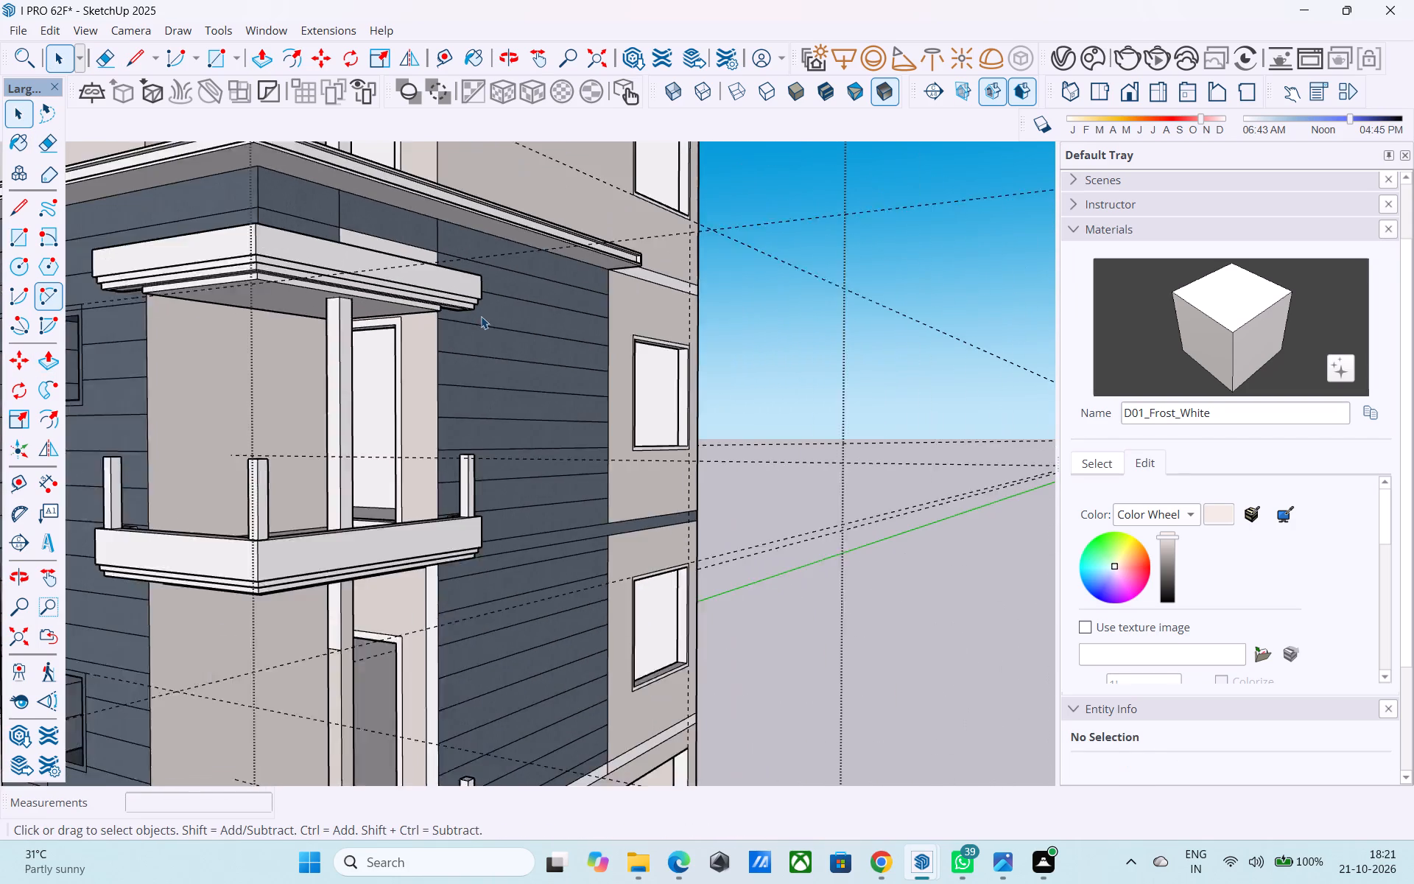
Erase the matching vertical seam between the door wall and its end strip on the lower balcony.
scroll(480, 328, "down", 6)
scroll(471, 564, "up", 16)
left_click(425, 515)
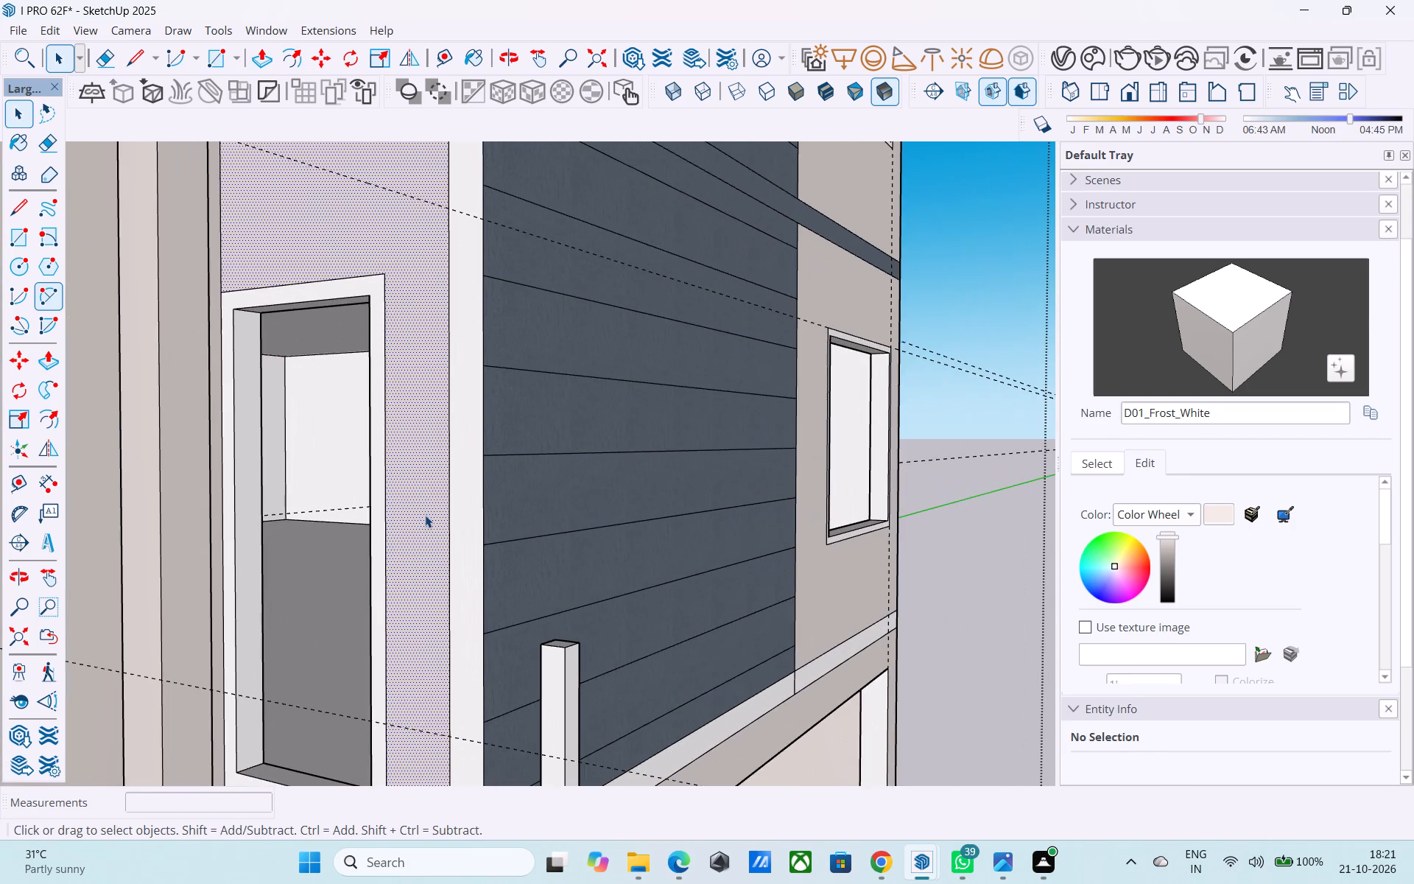
middle_click_drag(436, 518, 526, 564)
key("e")
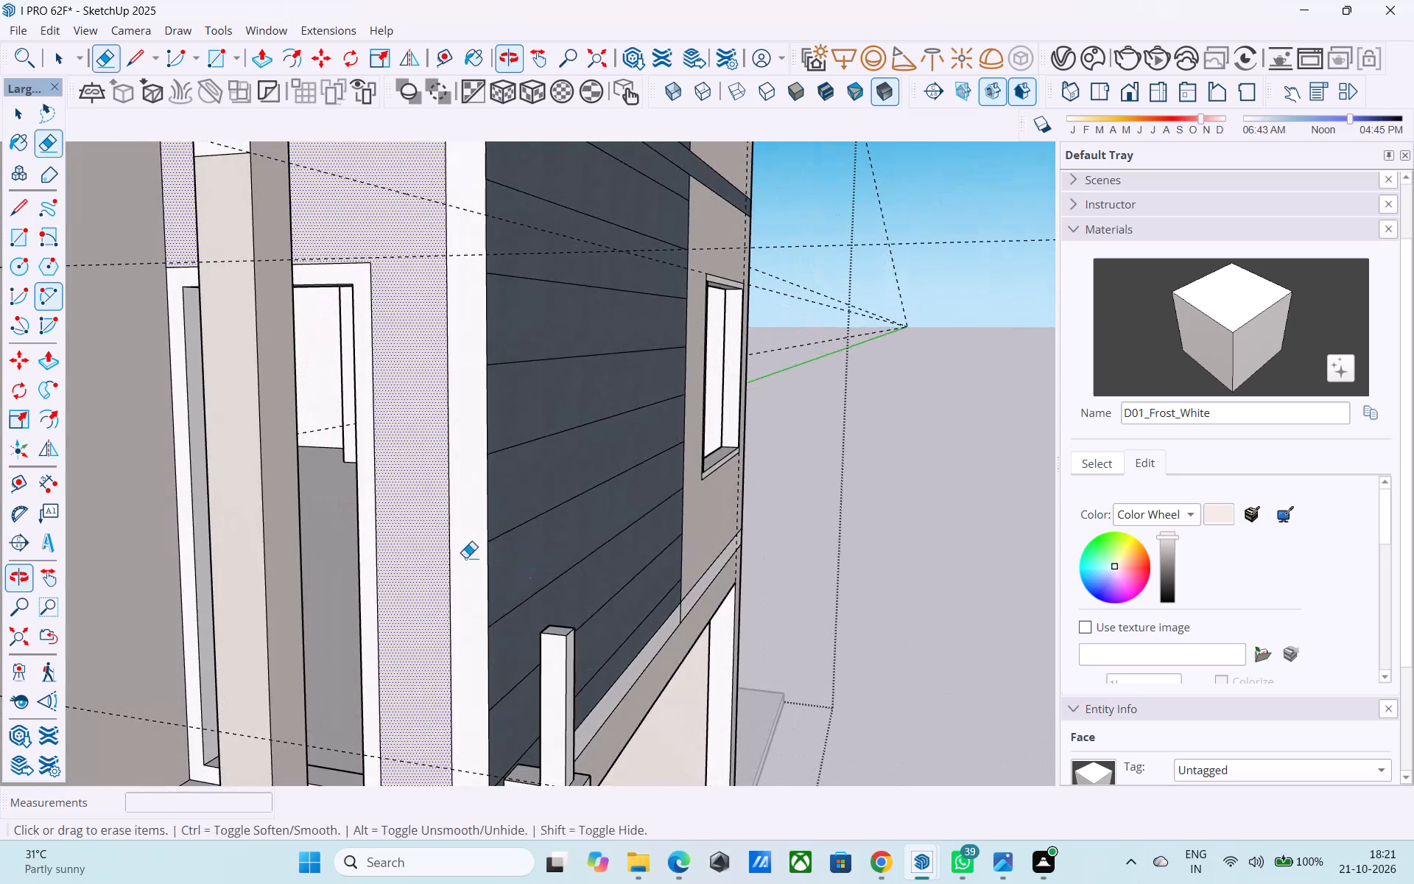
left_click_drag(452, 550, 438, 550)
key("space")
Examine the whole building and its stacked corner balconies from above and from the front.
scroll(502, 396, "down", 12)
middle_click_drag(516, 541, 507, 711)
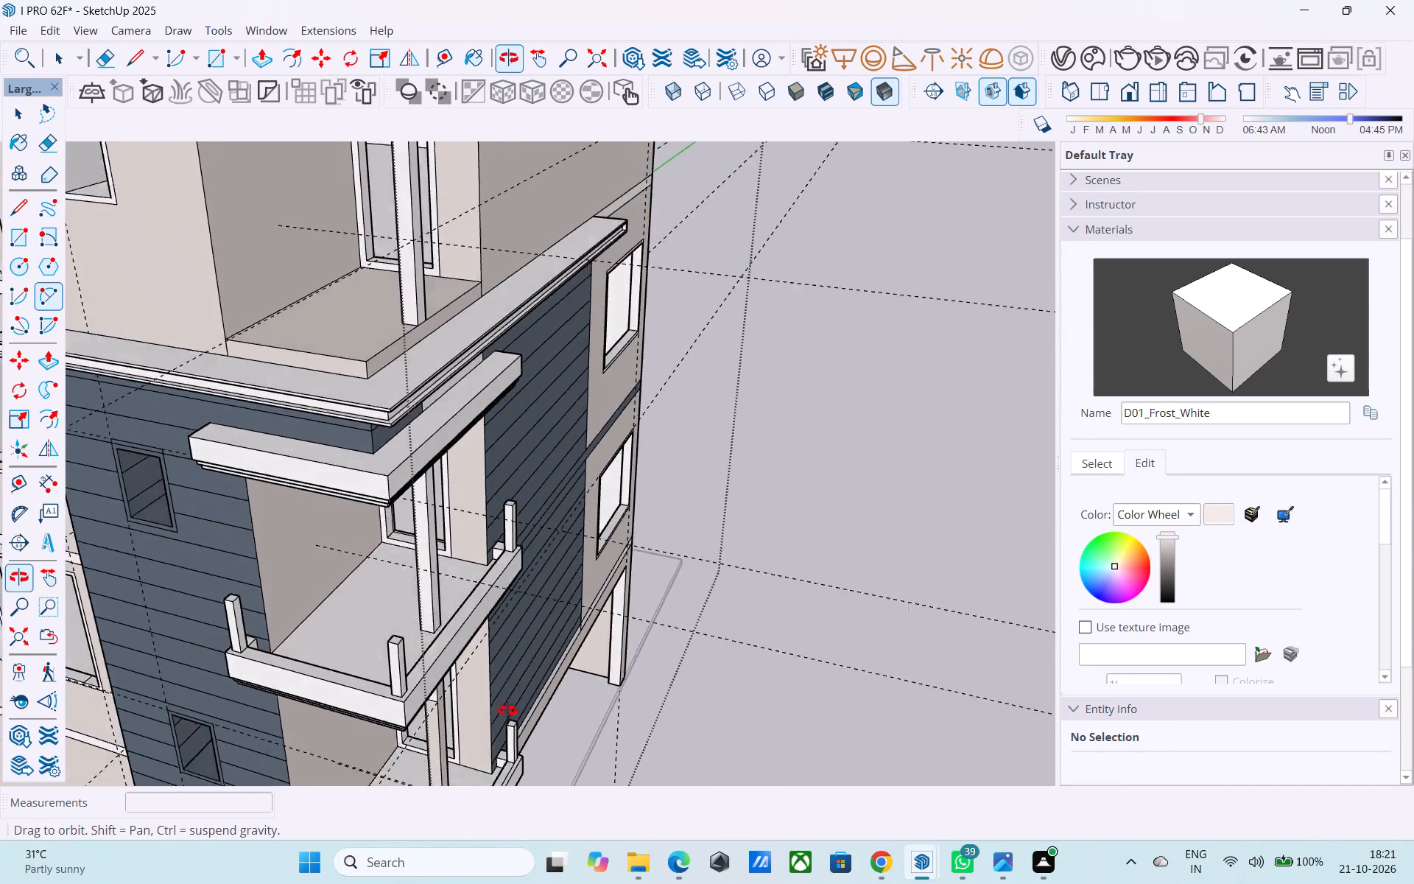
middle_click_drag(507, 711, 510, 681)
scroll(513, 681, "down", 9)
middle_click_drag(524, 699, 538, 461)
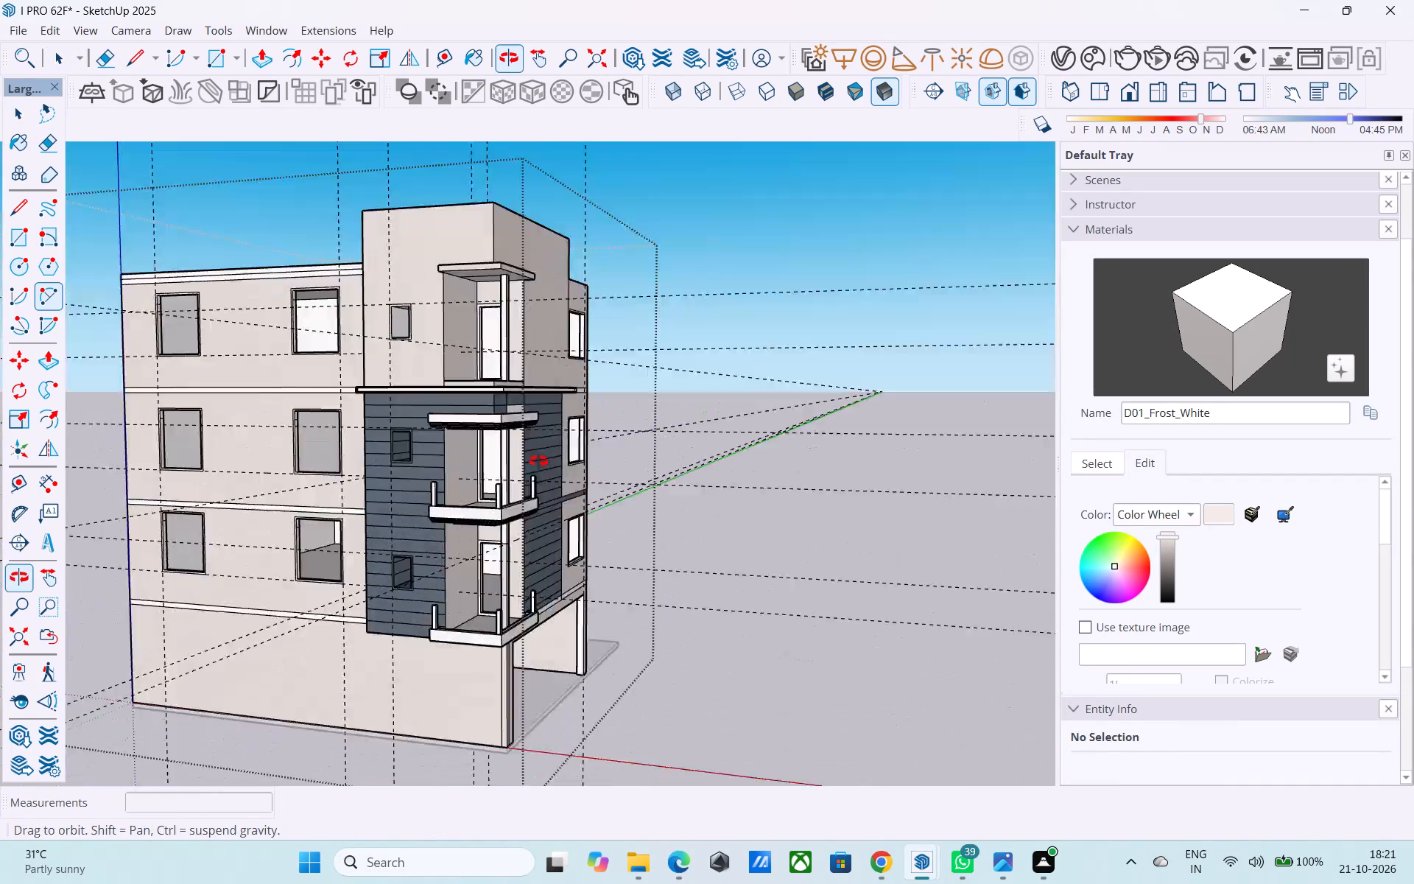
middle_click_drag(538, 461, 535, 412)
scroll(535, 412, "up", 3)
scroll(535, 412, "down", 5)
middle_click_drag(532, 419, 546, 550)
scroll(529, 508, "up", 9)
middle_click_drag(555, 406, 559, 424)
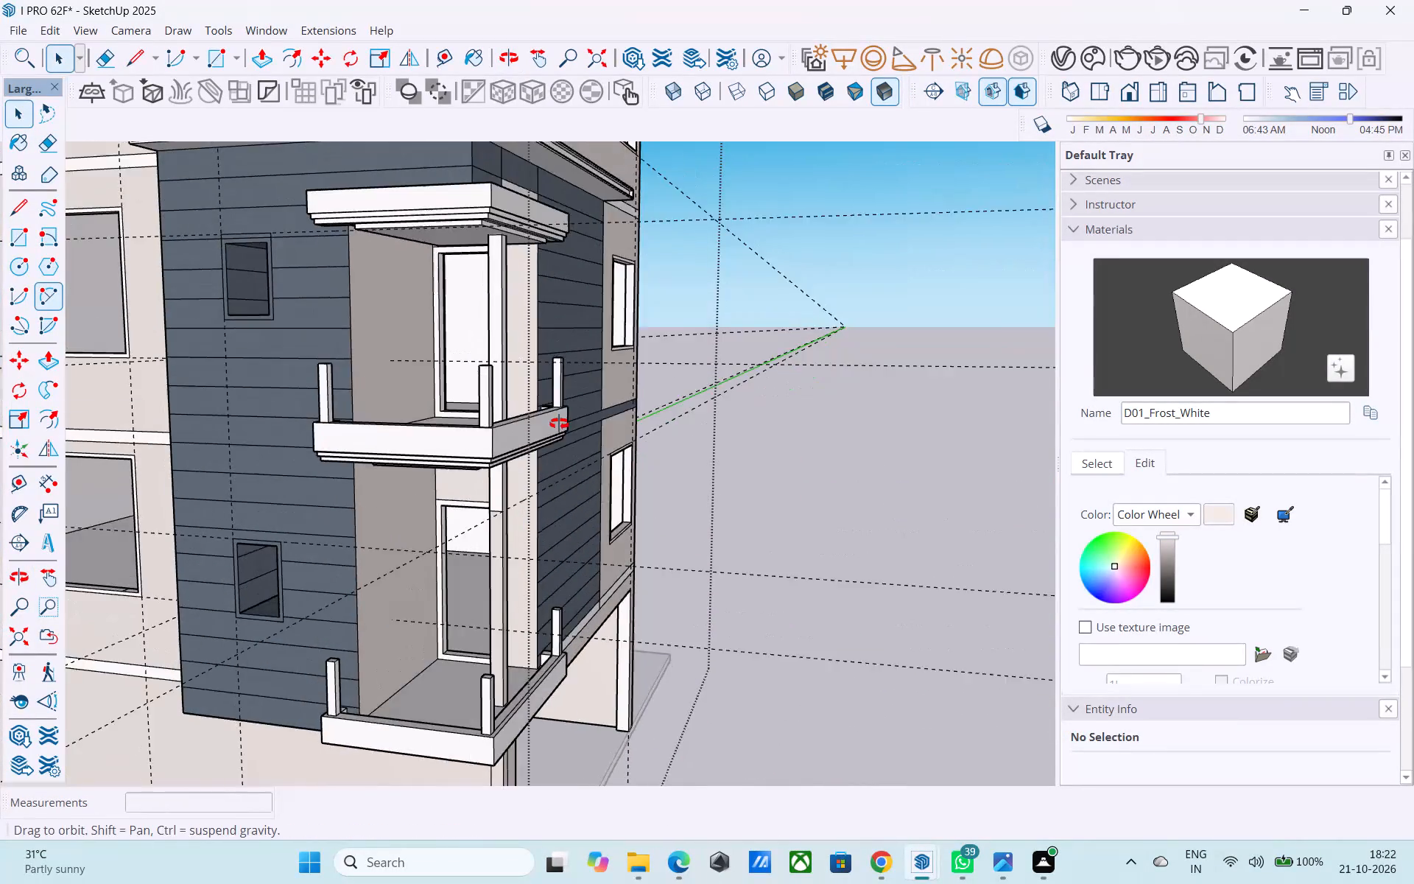
middle_click_drag(559, 424, 641, 492)
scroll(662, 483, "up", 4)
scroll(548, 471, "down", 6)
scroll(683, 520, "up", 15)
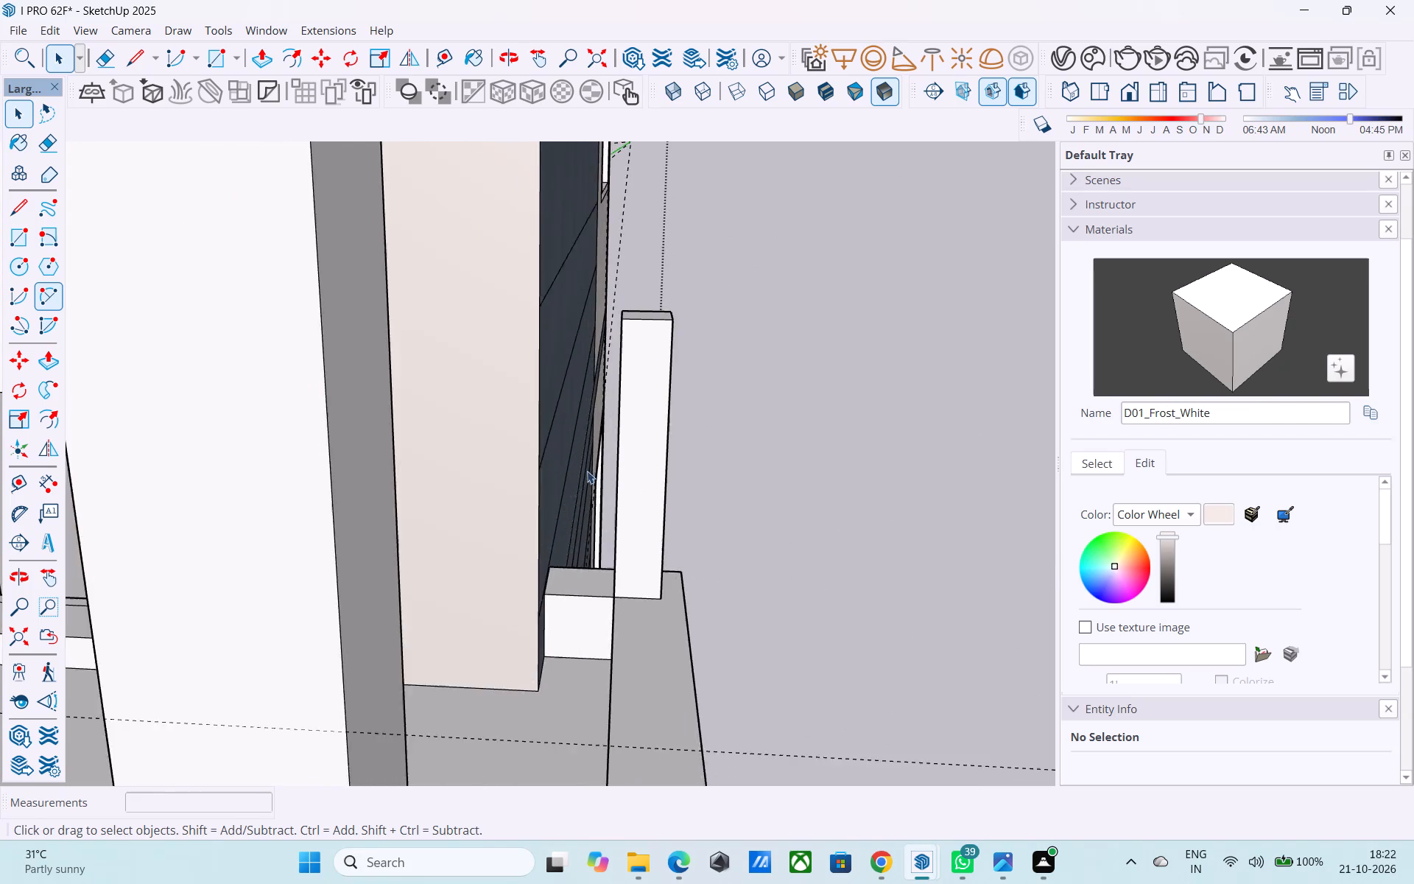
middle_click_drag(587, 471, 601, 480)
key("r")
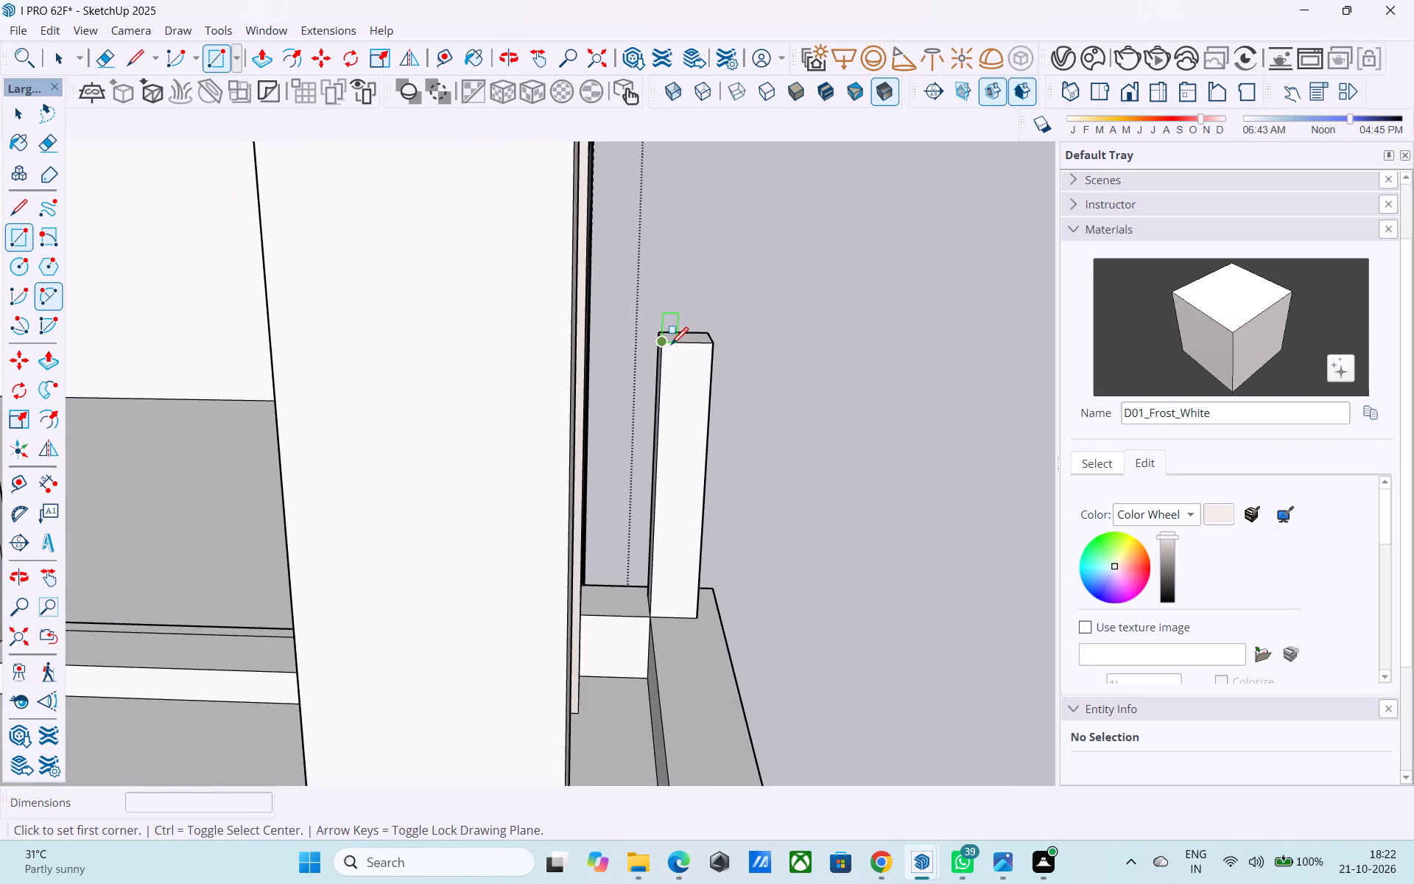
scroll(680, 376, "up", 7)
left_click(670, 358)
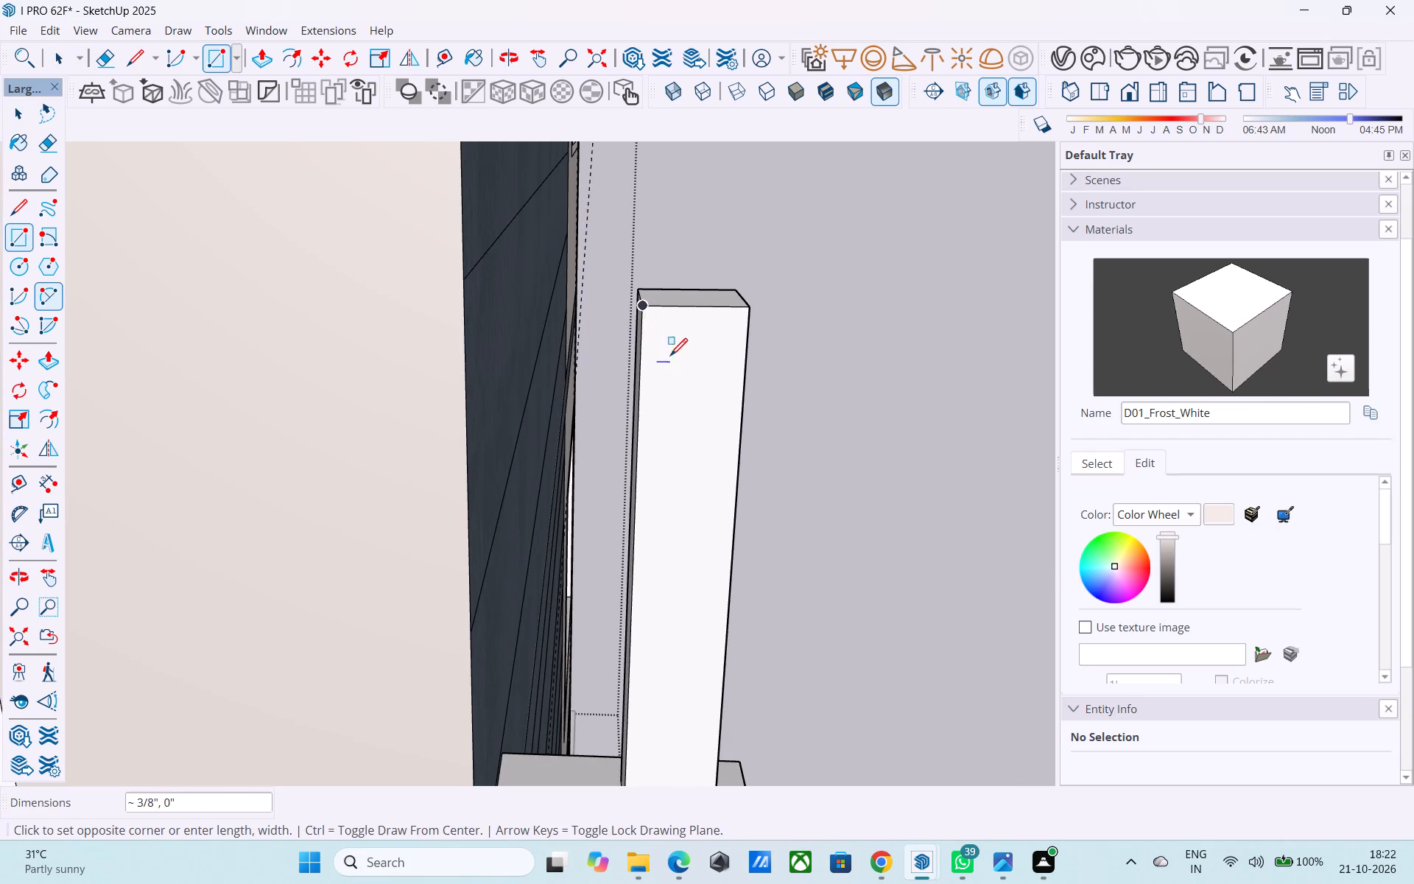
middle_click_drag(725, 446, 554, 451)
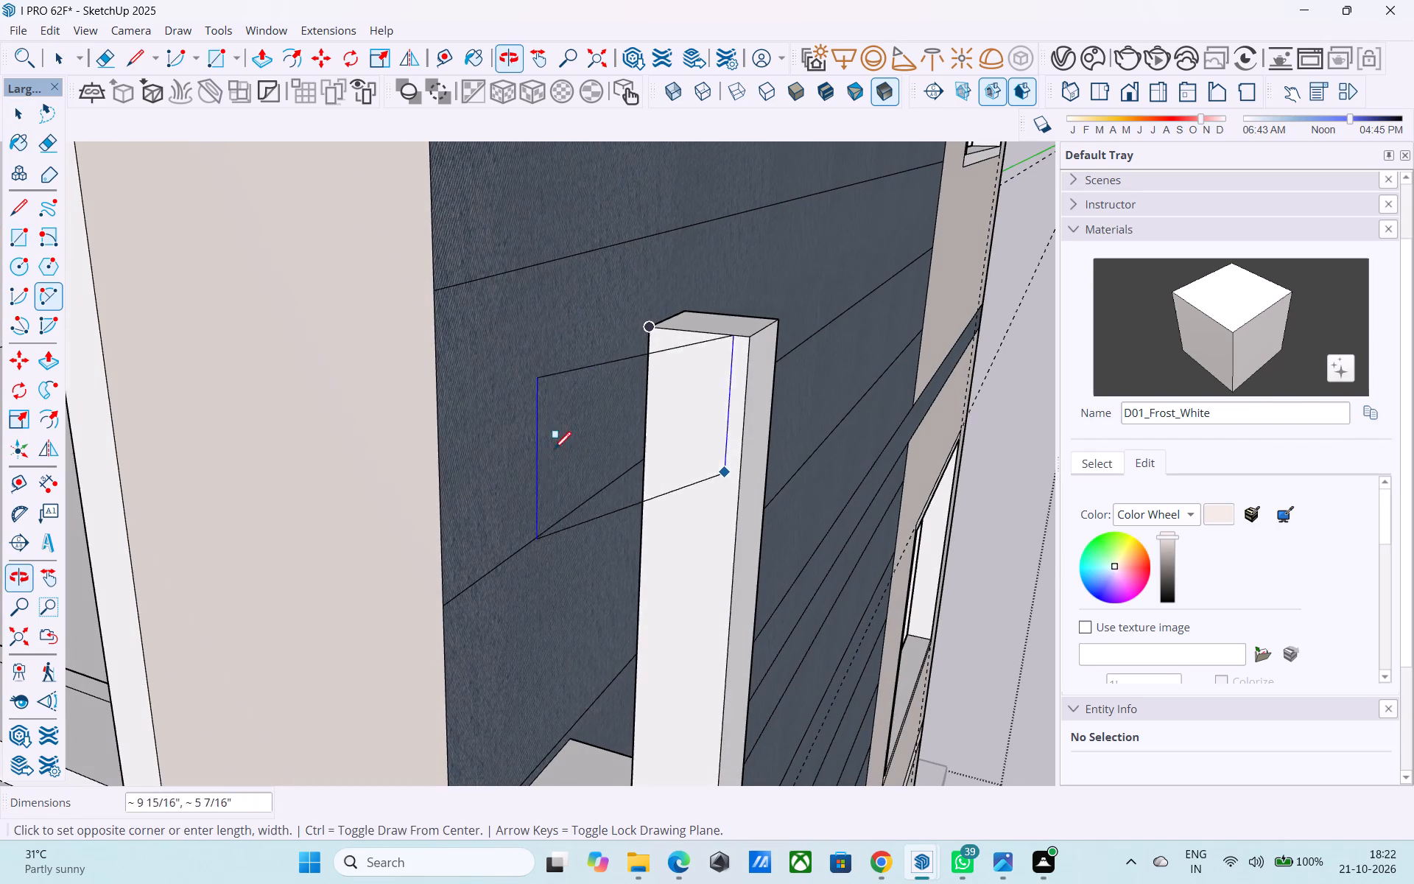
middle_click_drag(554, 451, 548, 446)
Draw a 2" by 2" square near the top of the middle balcony's door-wall-end post, on its face toward the outer corner.
key("r")
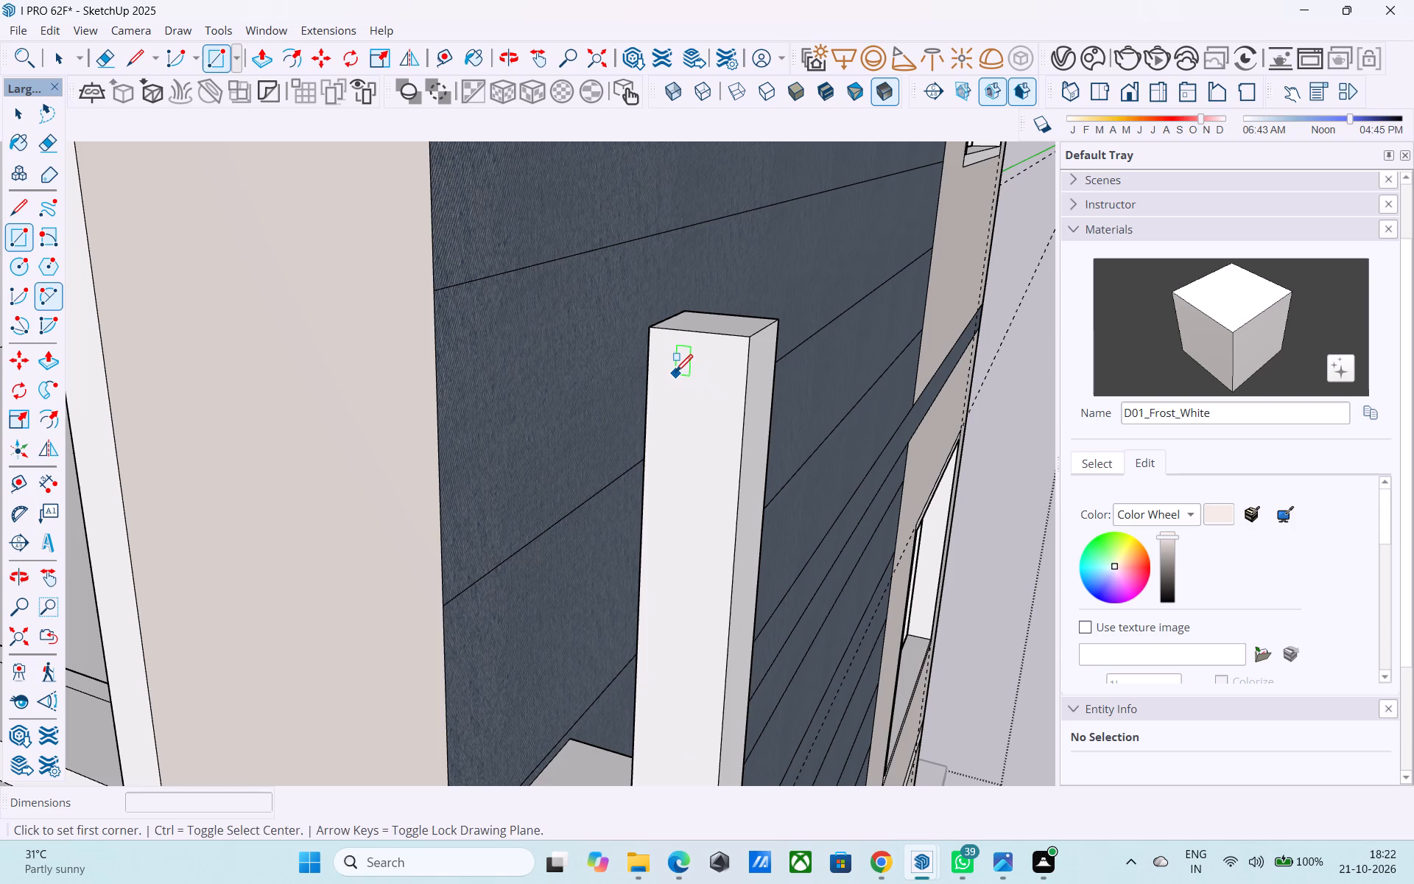
left_click(675, 373)
type("2\",2\"")
key("Return")
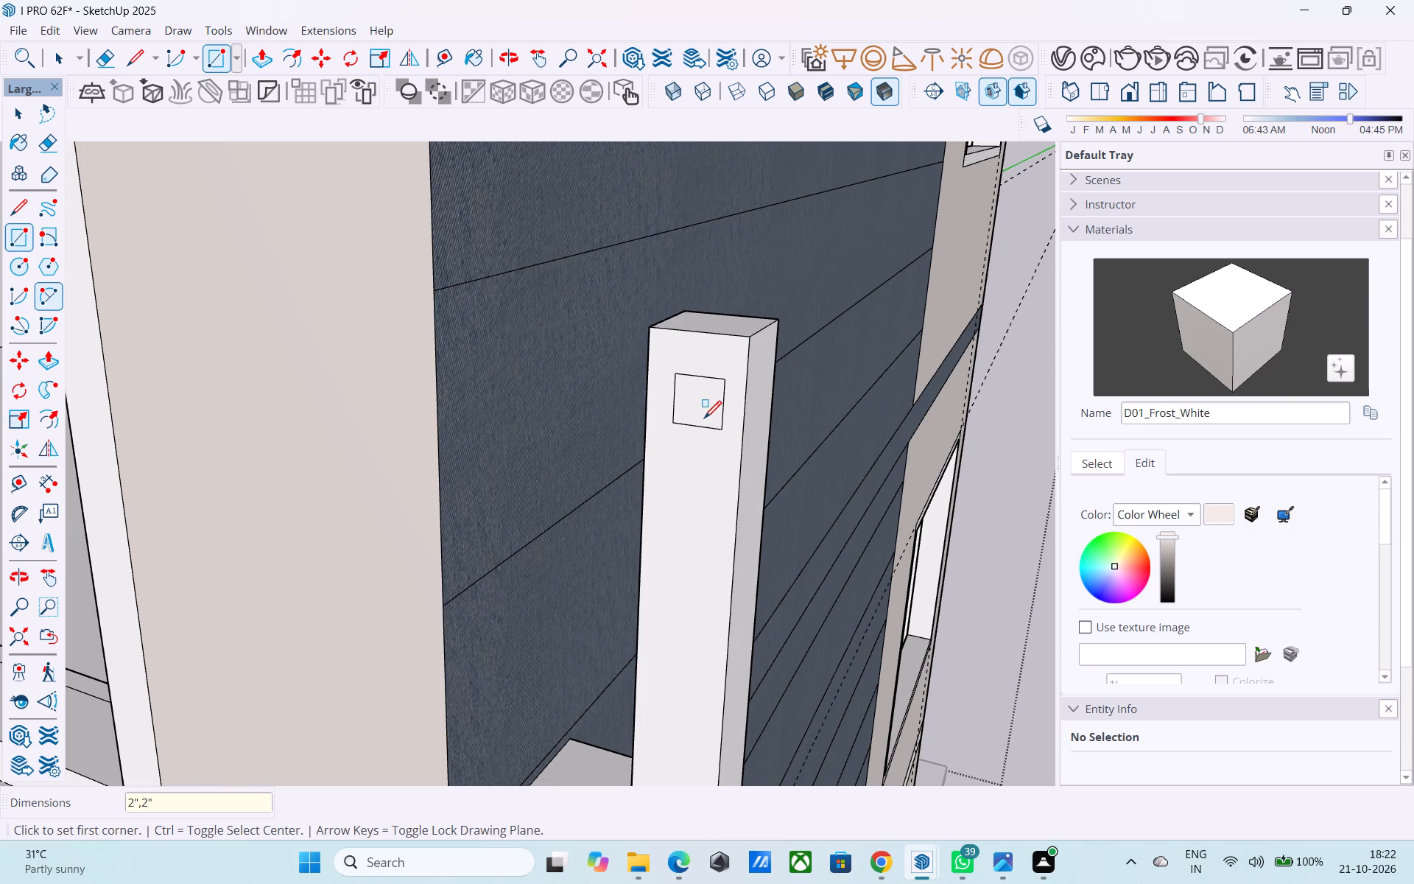
Push/Pull the 2" square 8' 6" to the outer-corner post to form the middle balcony's top rail.
key("space")
left_click(704, 418)
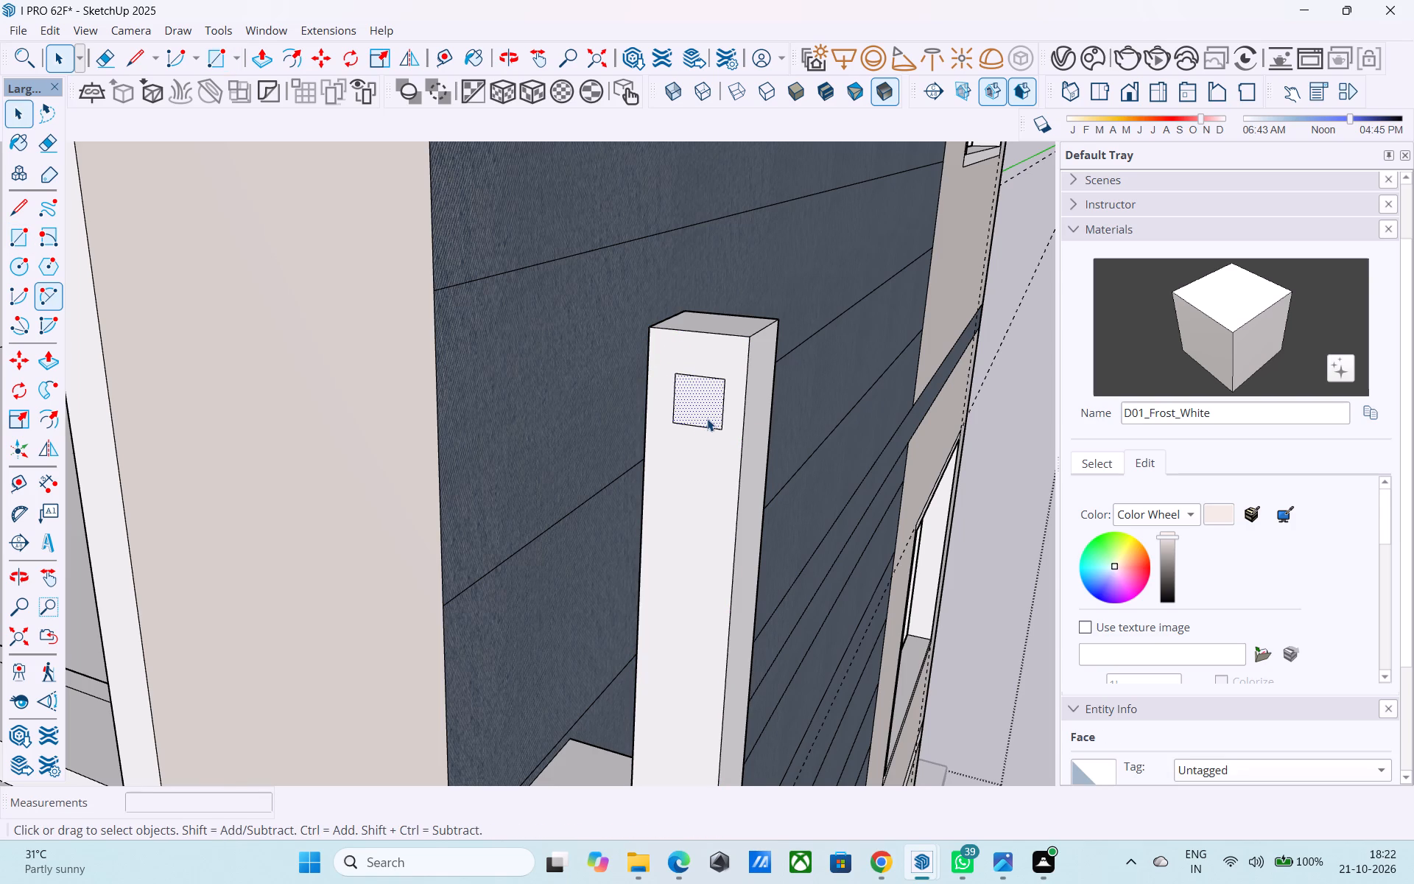
key("p")
left_click(707, 418)
scroll(703, 431, "down", 11)
middle_click_drag(692, 455, 241, 460)
scroll(238, 460, "down", 2)
middle_click_drag(238, 460, 532, 566)
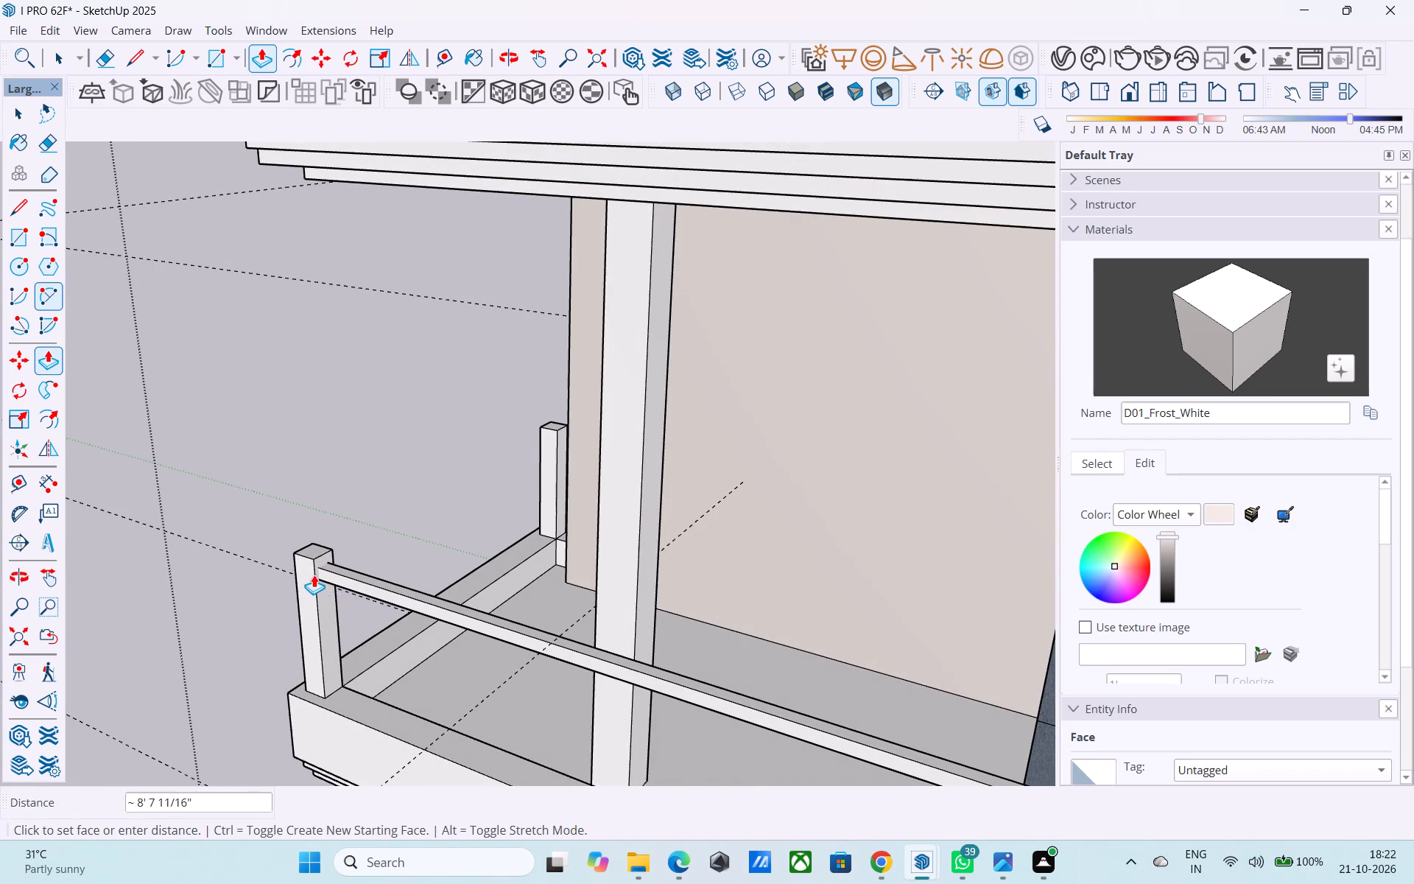
scroll(320, 580, "up", 8)
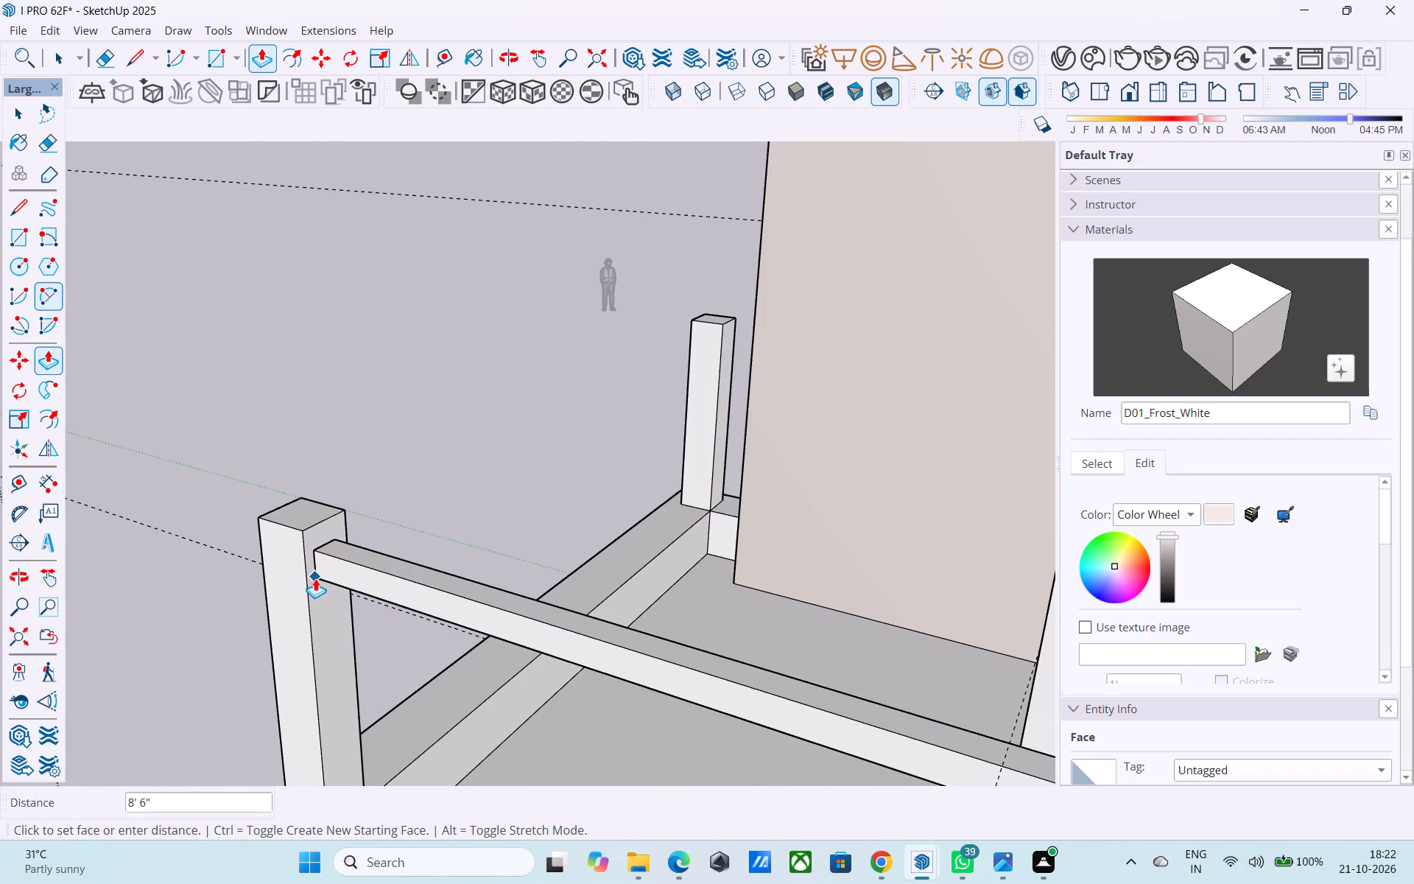
left_click(315, 578)
Draw guide lines from the rail's top corner to the outer-corner post's edge and about 13/16" onto its adjacent inner face.
middle_click_drag(317, 580, 1103, 541)
middle_click_drag(557, 647, 849, 598)
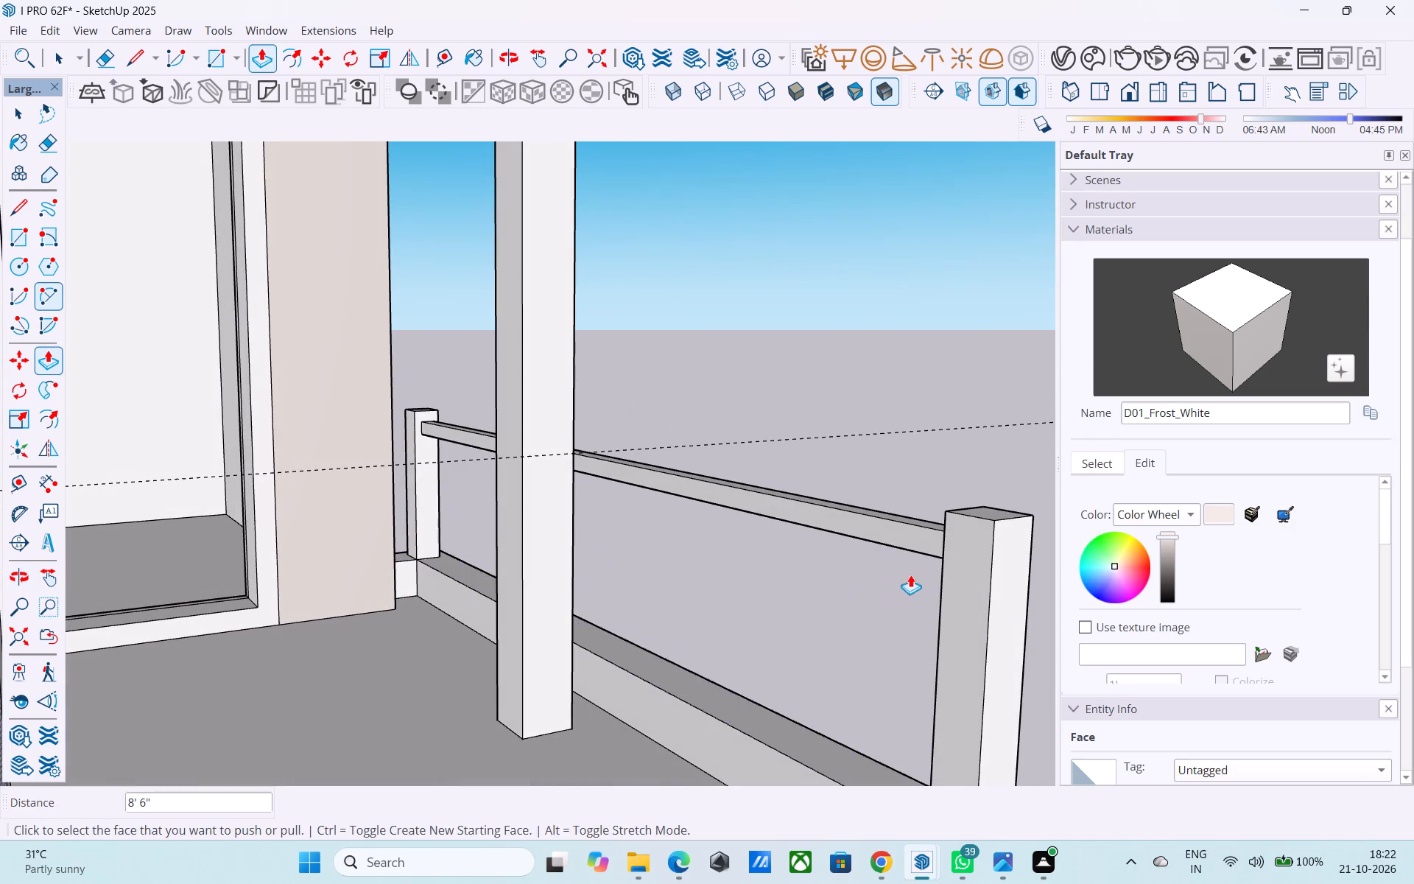
middle_click_drag(917, 570, 807, 600, "shift")
scroll(648, 515, "up", 8)
middle_click_drag(604, 486, 692, 544)
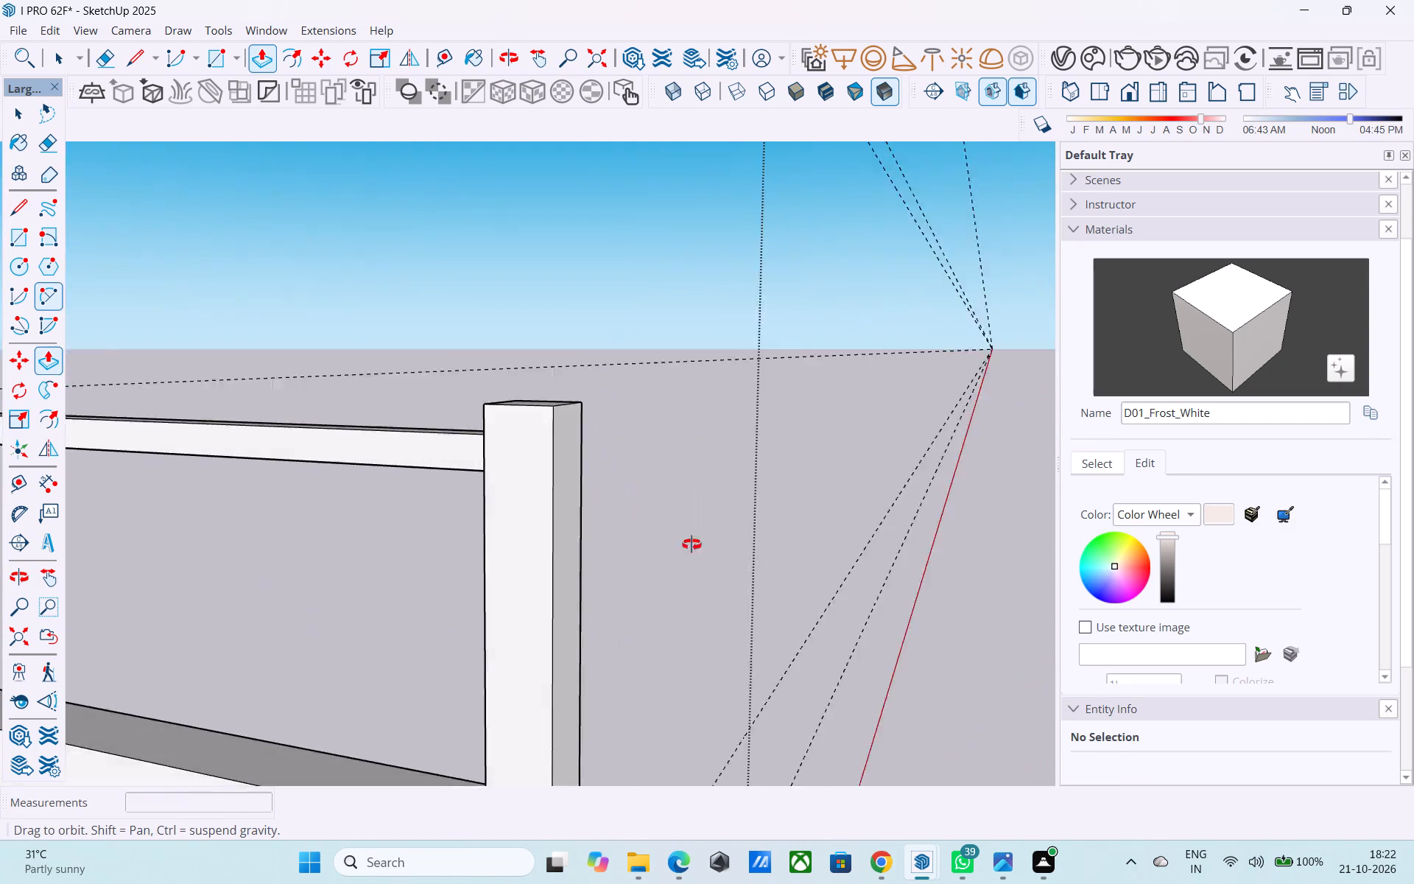
middle_click_drag(692, 544, 1044, 586)
key("l")
scroll(555, 533, "up", 4)
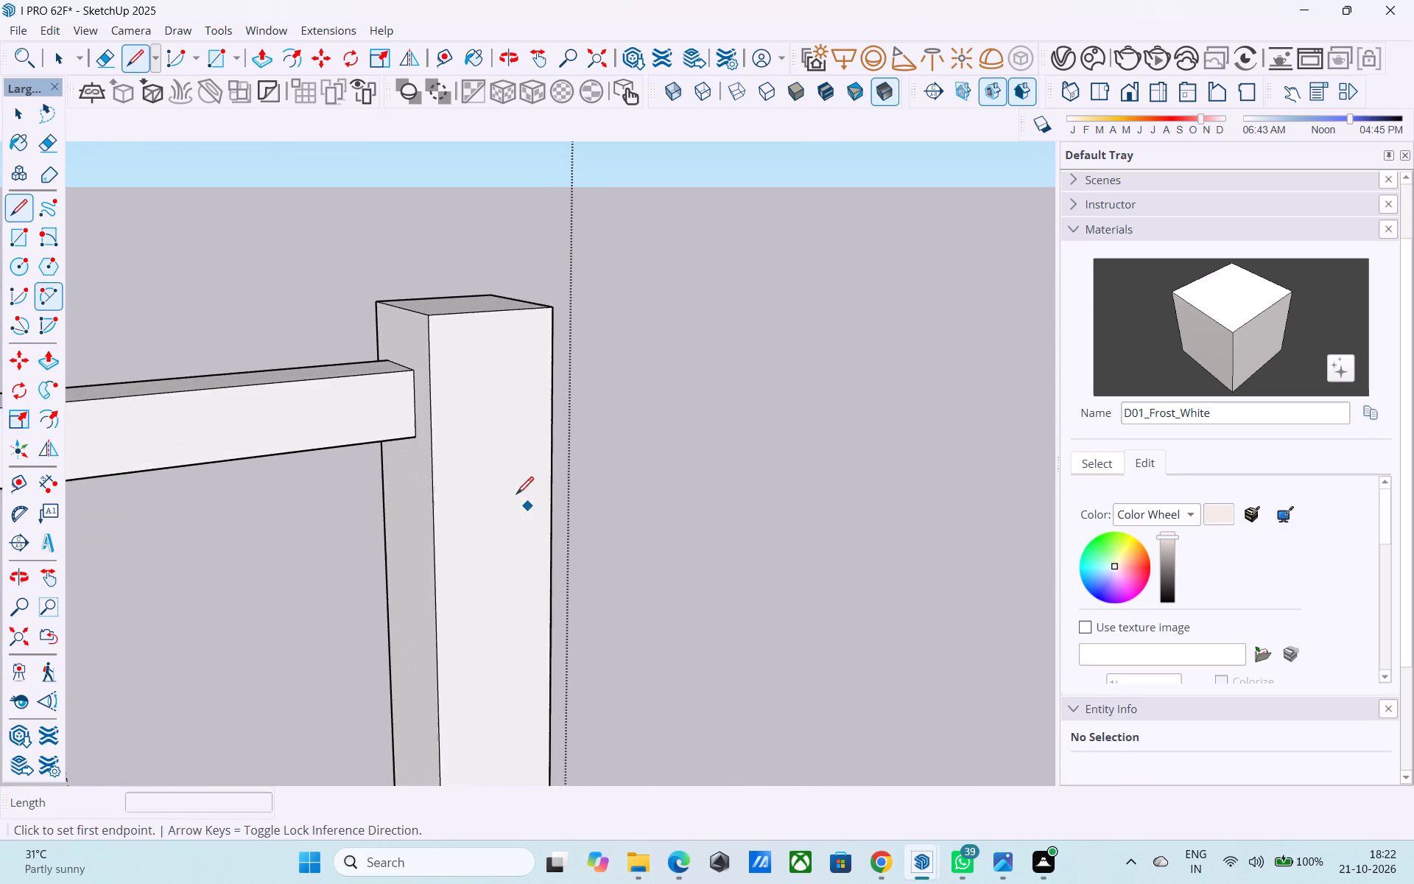
left_click(404, 348)
left_click(416, 361)
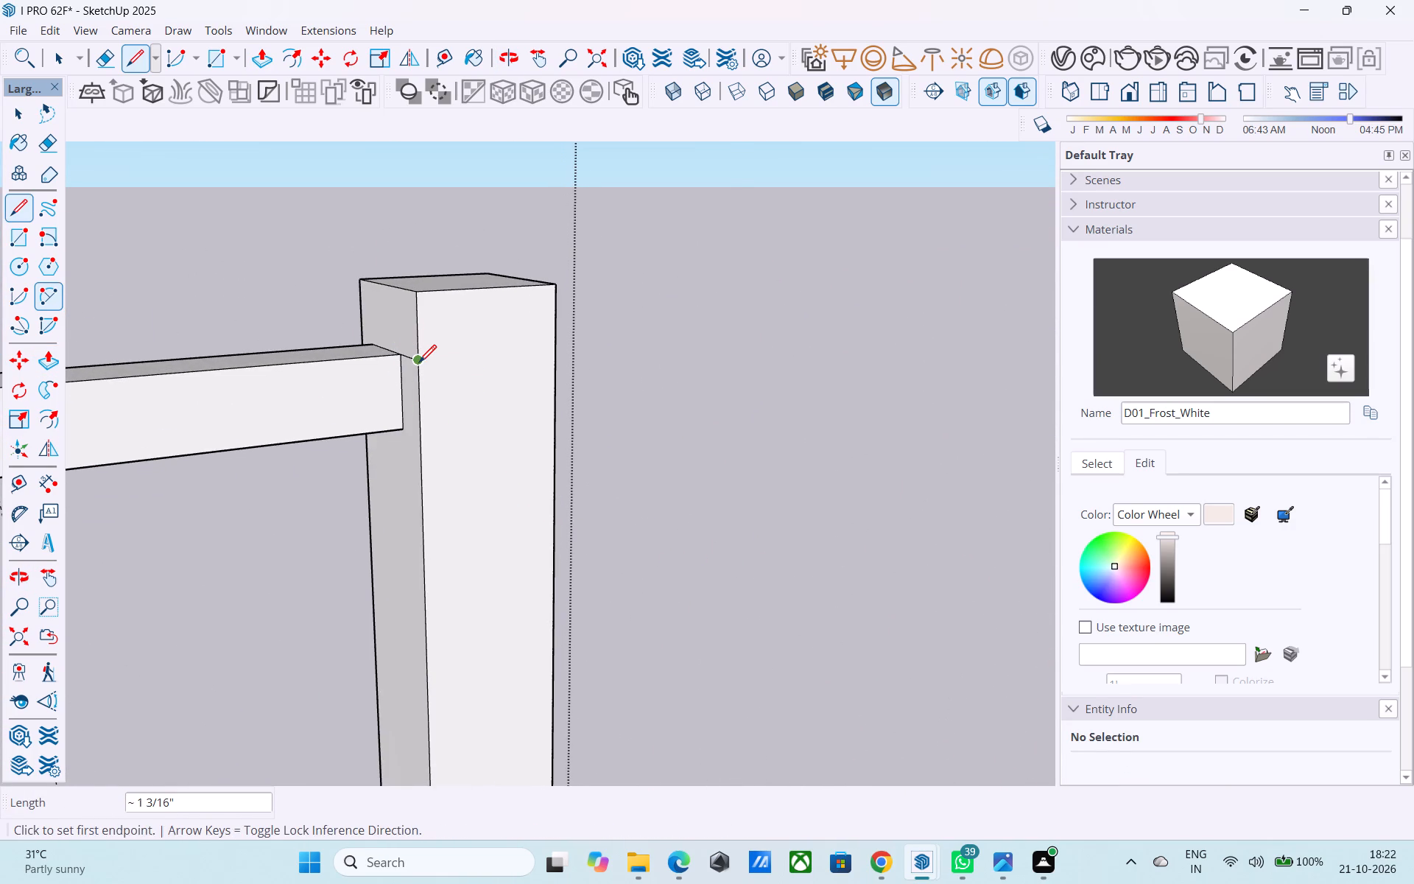
left_click(419, 364)
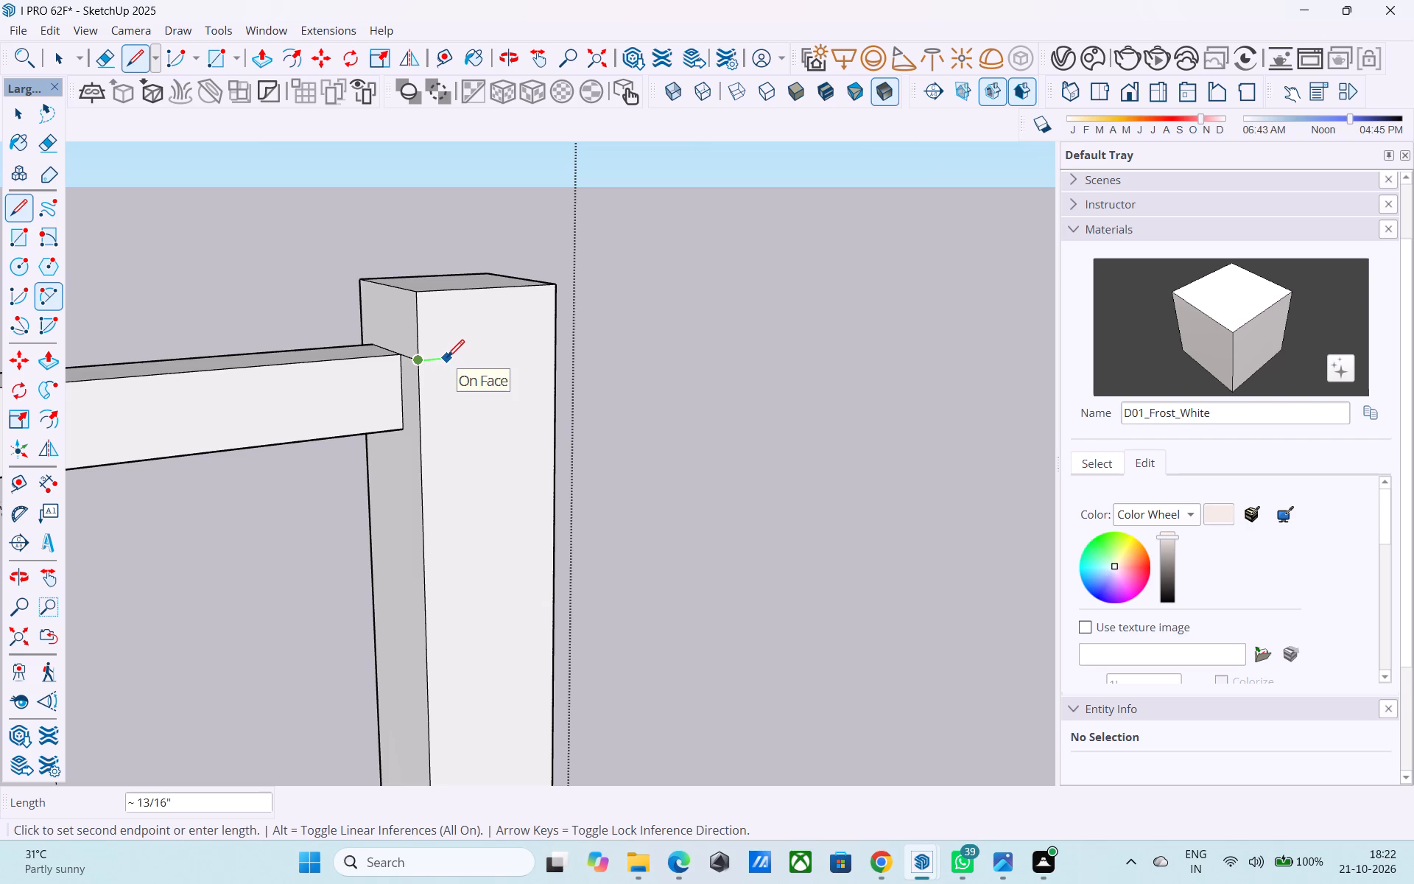
left_click(447, 358)
Draw a 2" by 2" square on the outer-corner post's adjacent inner face, starting at the guide line's end.
key("r")
left_click(447, 357)
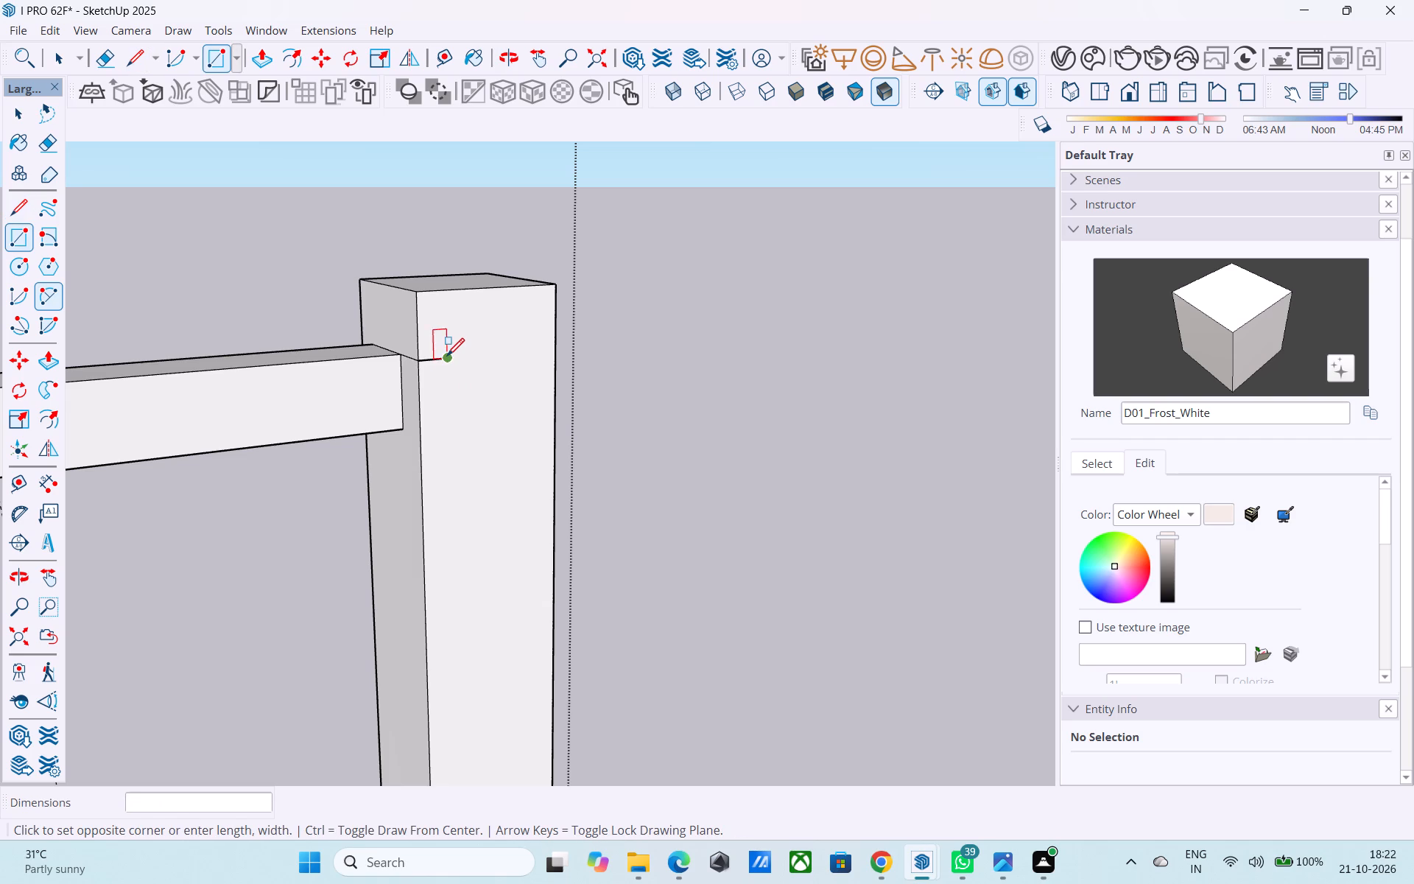
type("2\",2\"")
key("Return")
Push/Pull the 2" square 5' 6" to the cladding-side post to form the middle balcony's shorter top rail.
key("space")
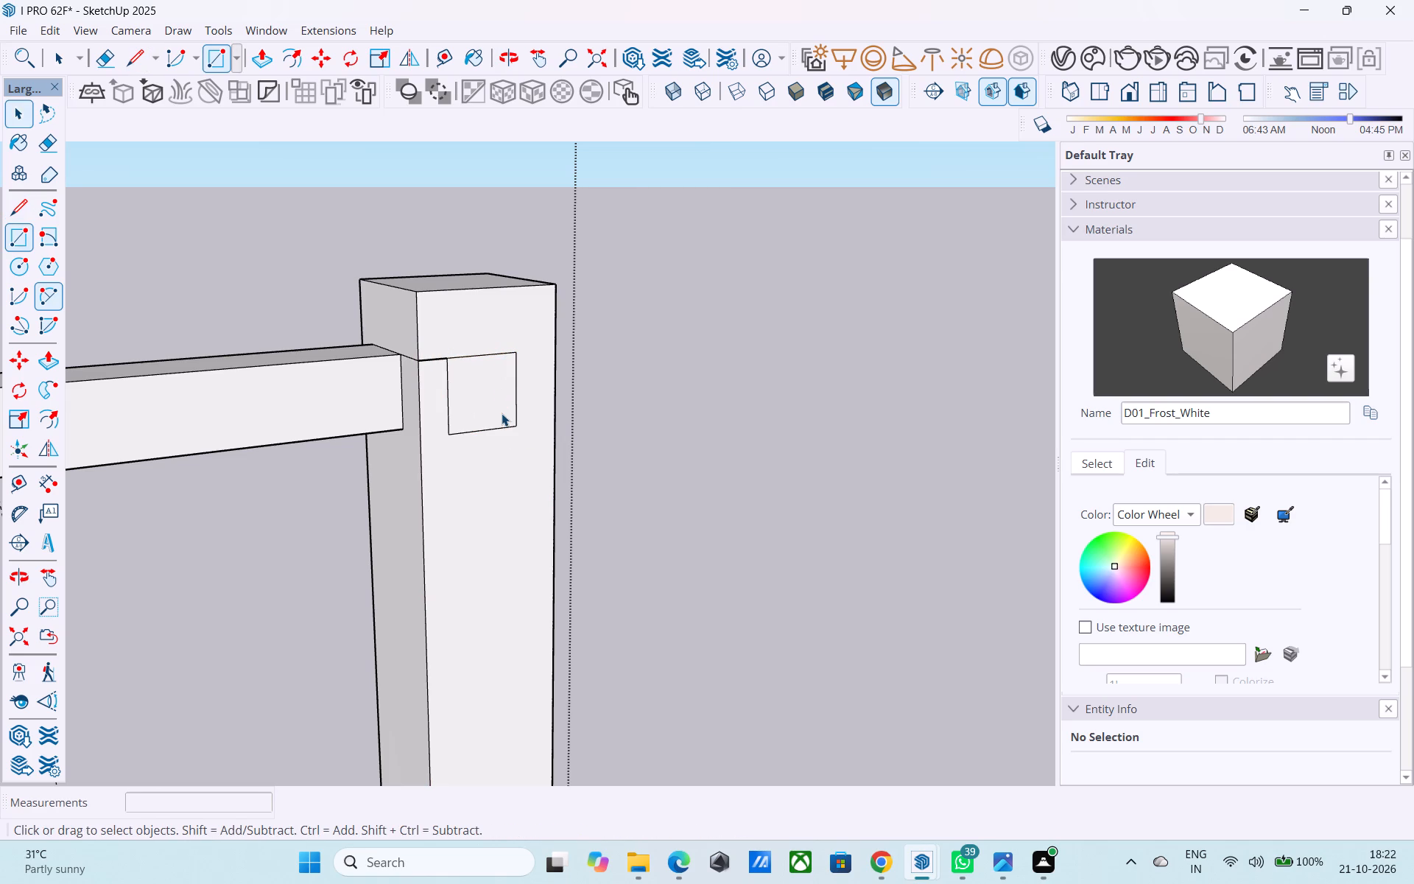
left_click(502, 412)
key("p")
left_click(506, 413)
middle_click_drag(501, 407, 497, 406)
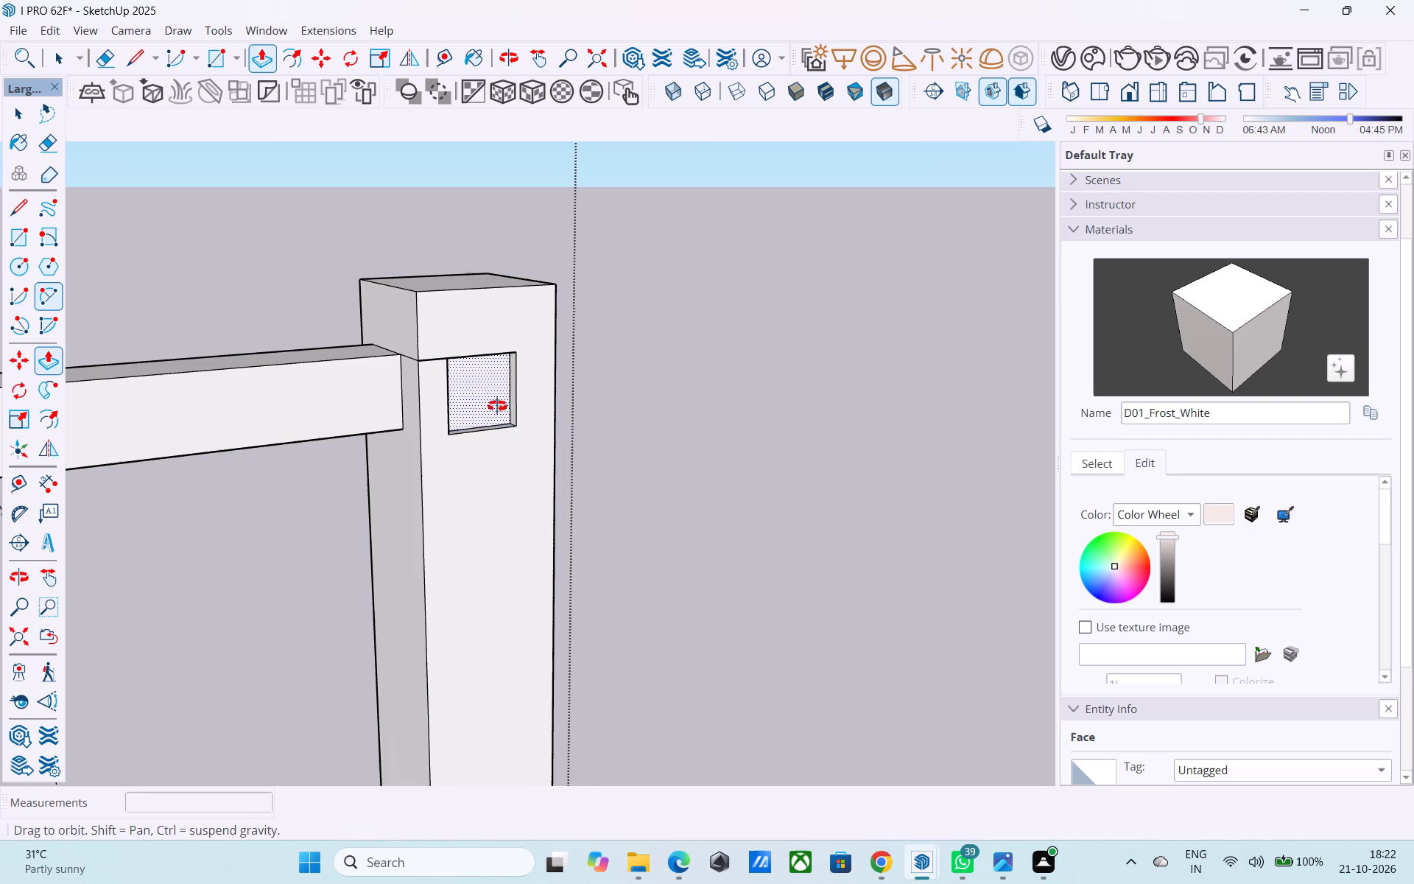
middle_click_drag(497, 406, 76, 457)
scroll(564, 425, "down", 12)
middle_click_drag(685, 469, 525, 383)
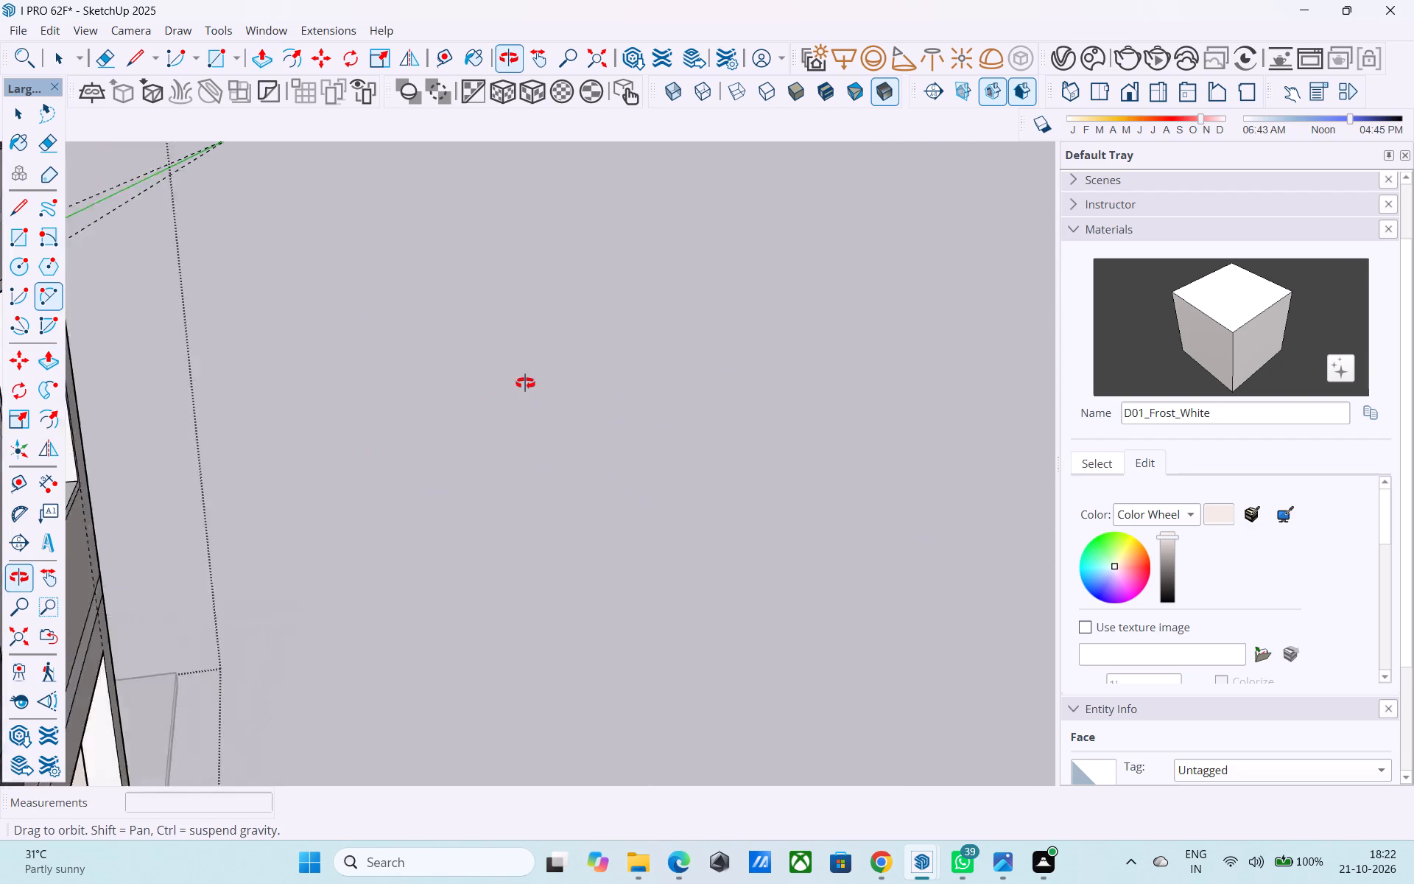
middle_click_drag(525, 383, 527, 382)
scroll(527, 382, "down", 20)
scroll(527, 382, "down", 1)
middle_click_drag(750, 599, 261, 588)
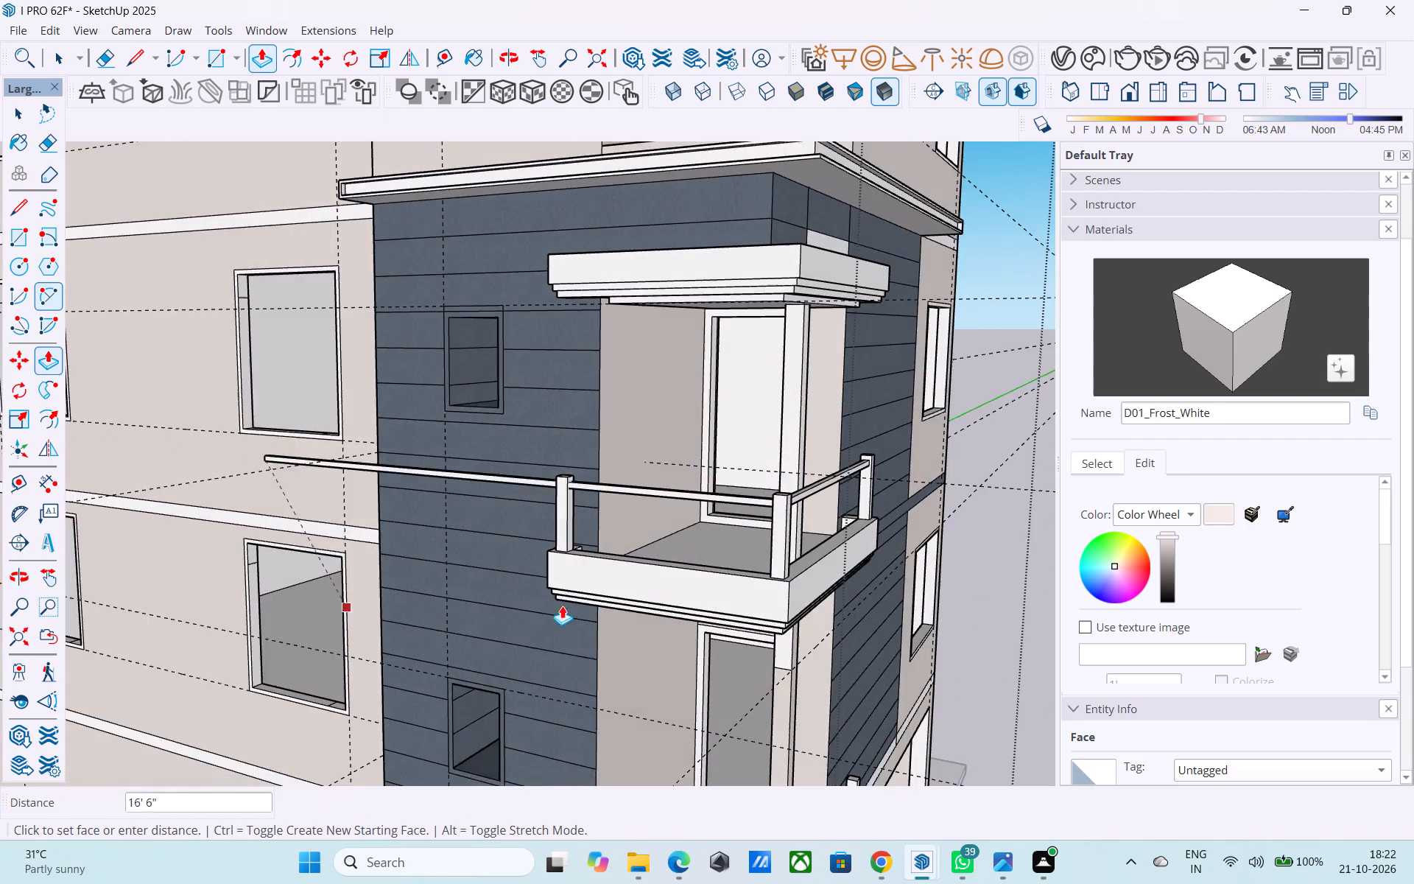
scroll(697, 551, "up", 9)
scroll(470, 435, "up", 7)
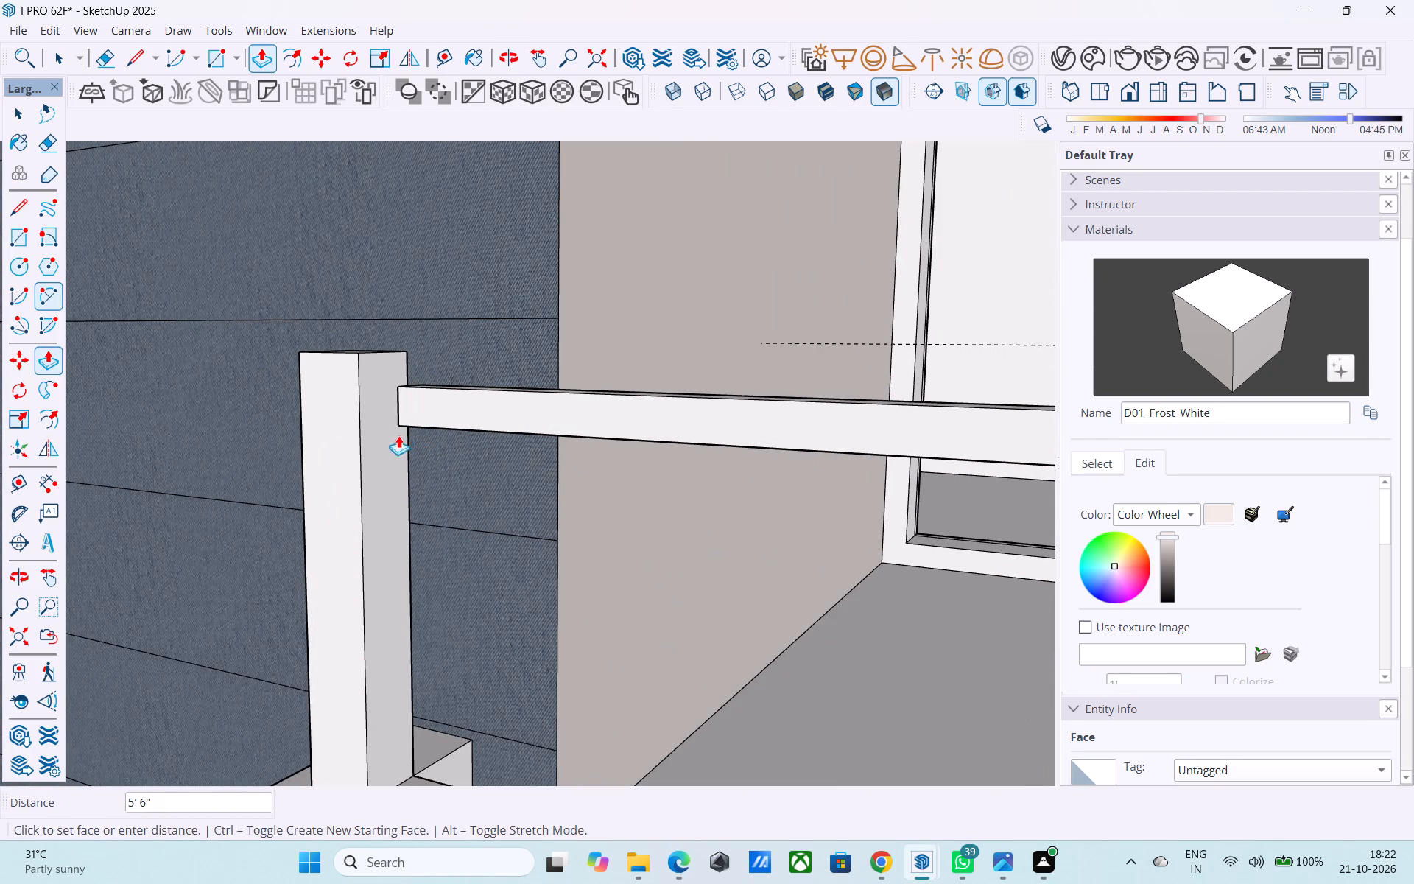
left_click(387, 469)
Examine the middle balcony's top rails and posts from several angles.
scroll(410, 531, "down", 18)
middle_click_drag(460, 575, 418, 555)
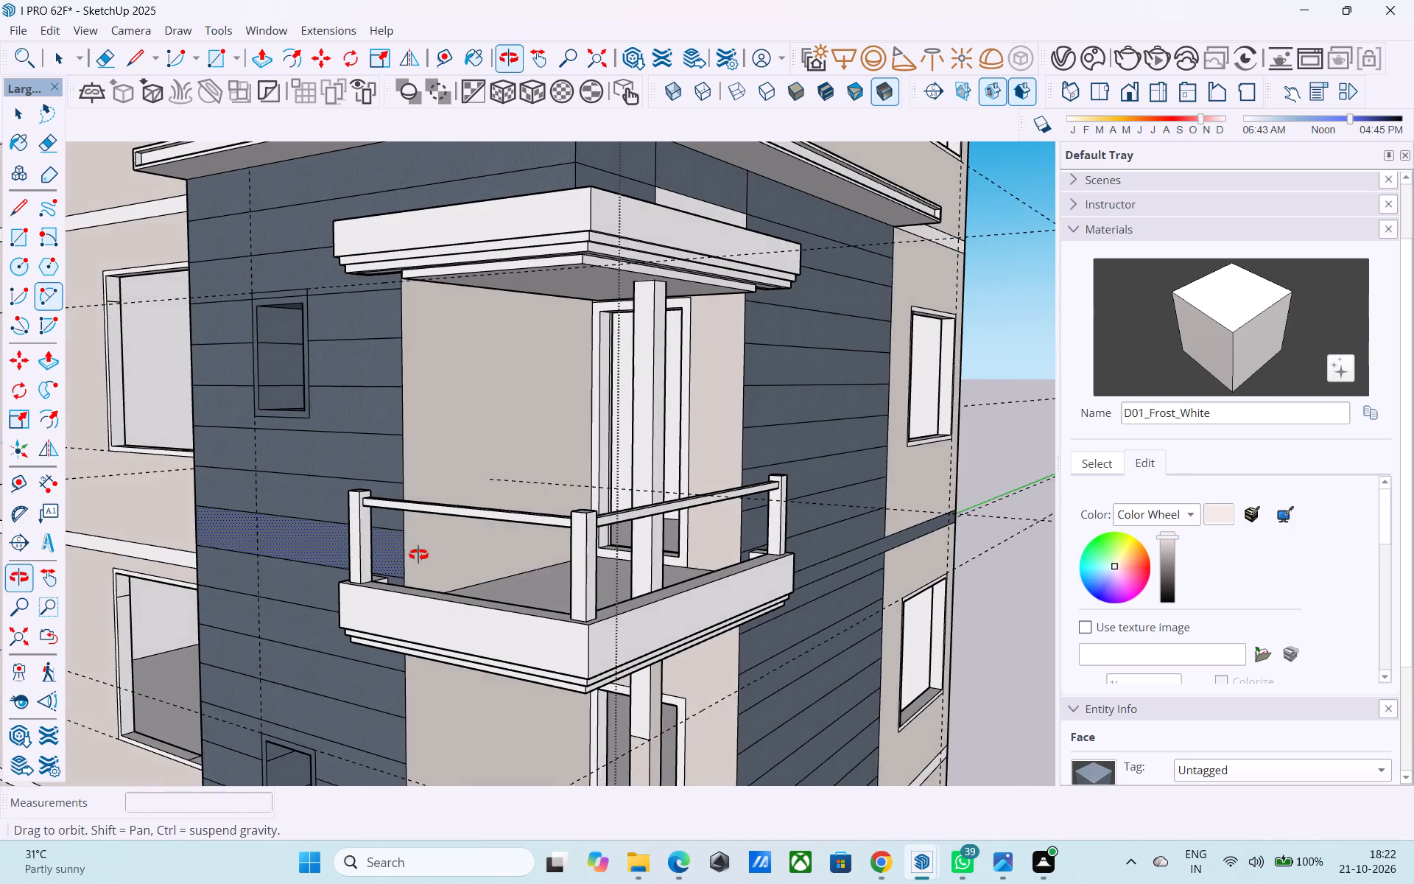
middle_click_drag(418, 555, 419, 567)
scroll(434, 525, "down", 12)
scroll(516, 425, "down", 3)
scroll(533, 547, "up", 6)
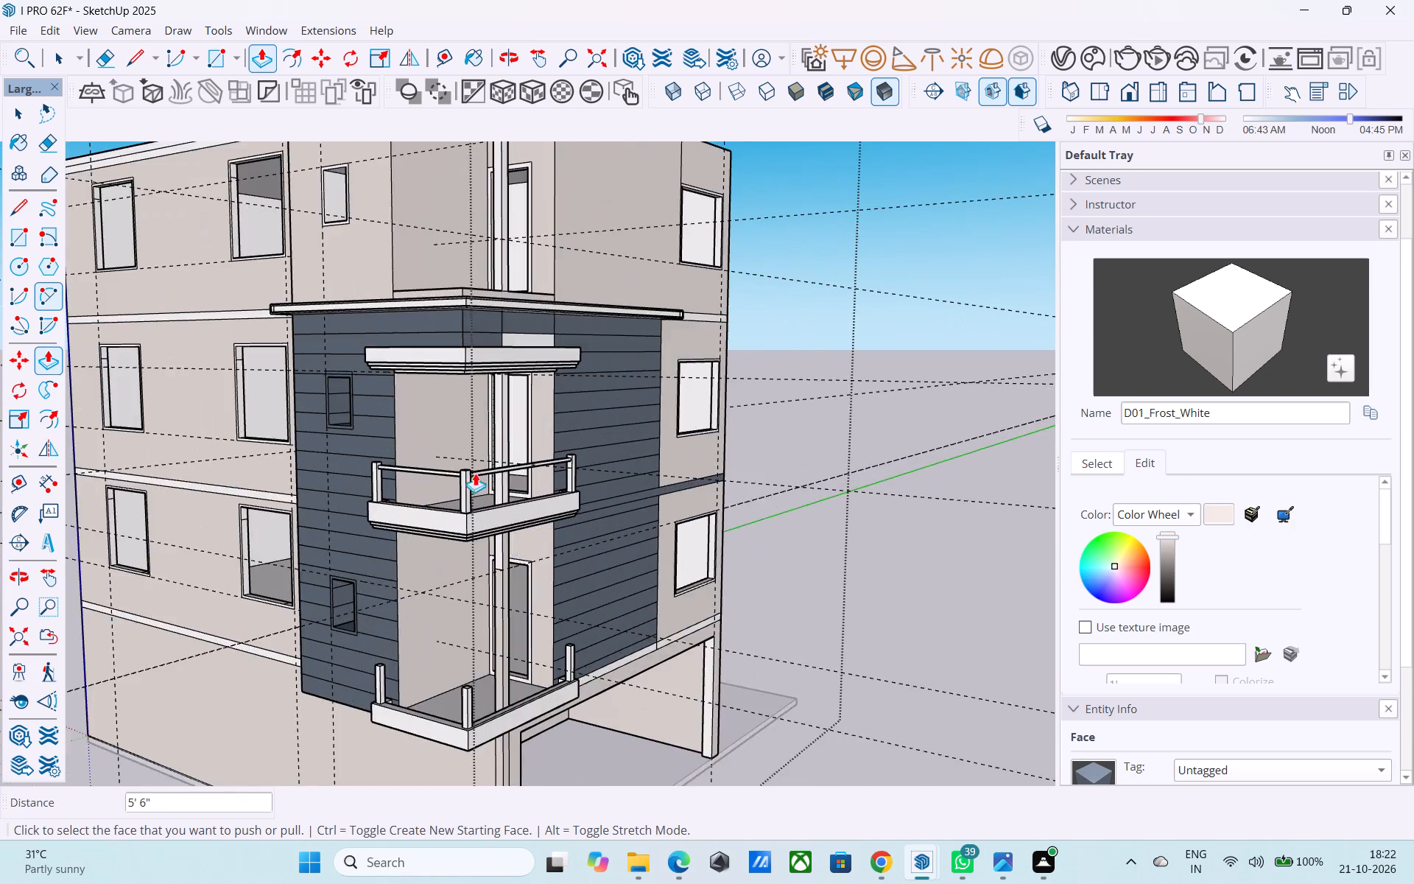
scroll(475, 473, "up", 8)
middle_click_drag(446, 474, 496, 513, "shift")
scroll(493, 512, "up", 5)
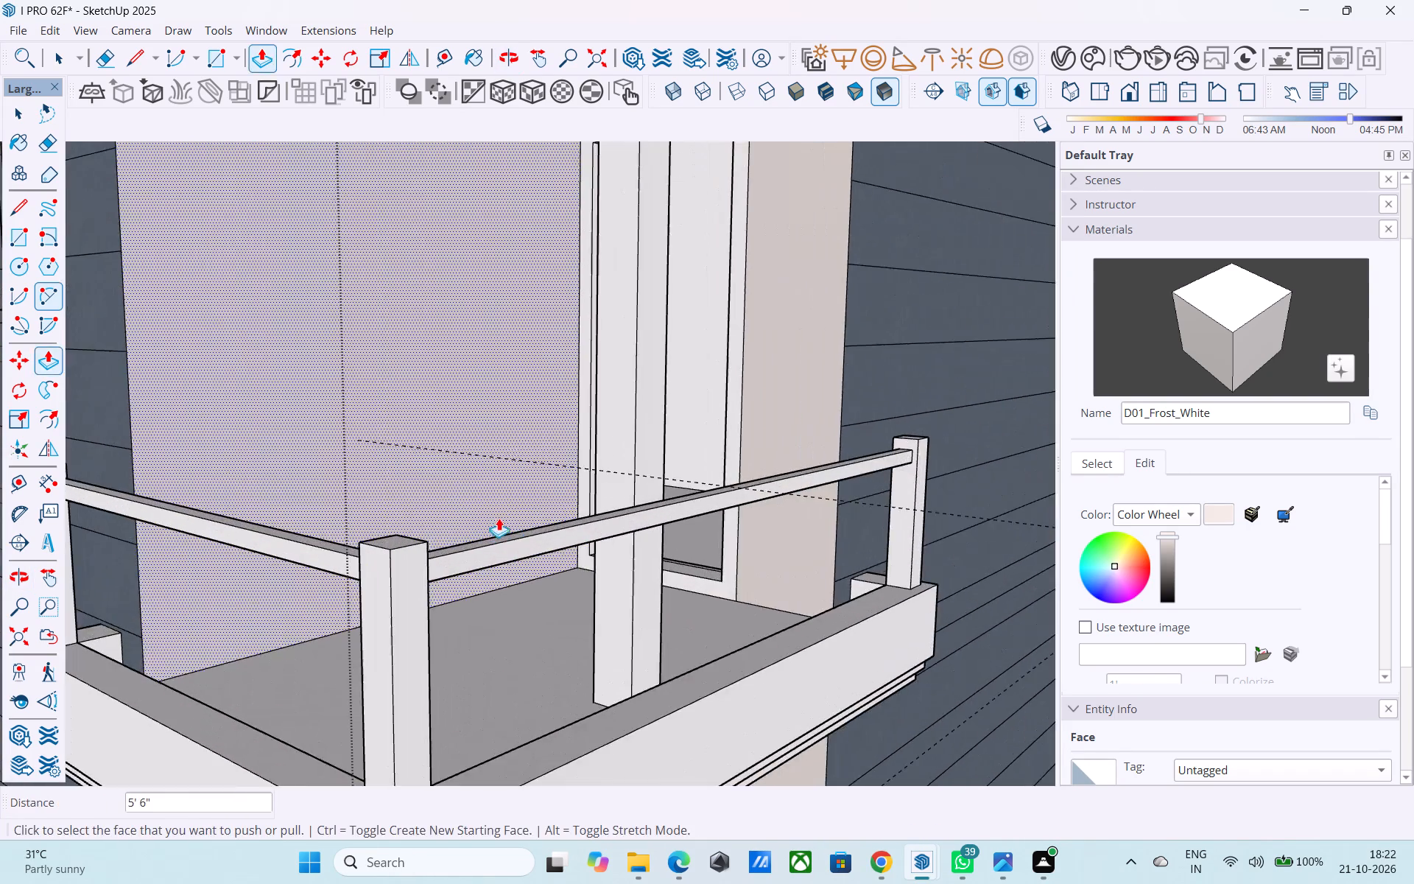
middle_click_drag(499, 533, 441, 500)
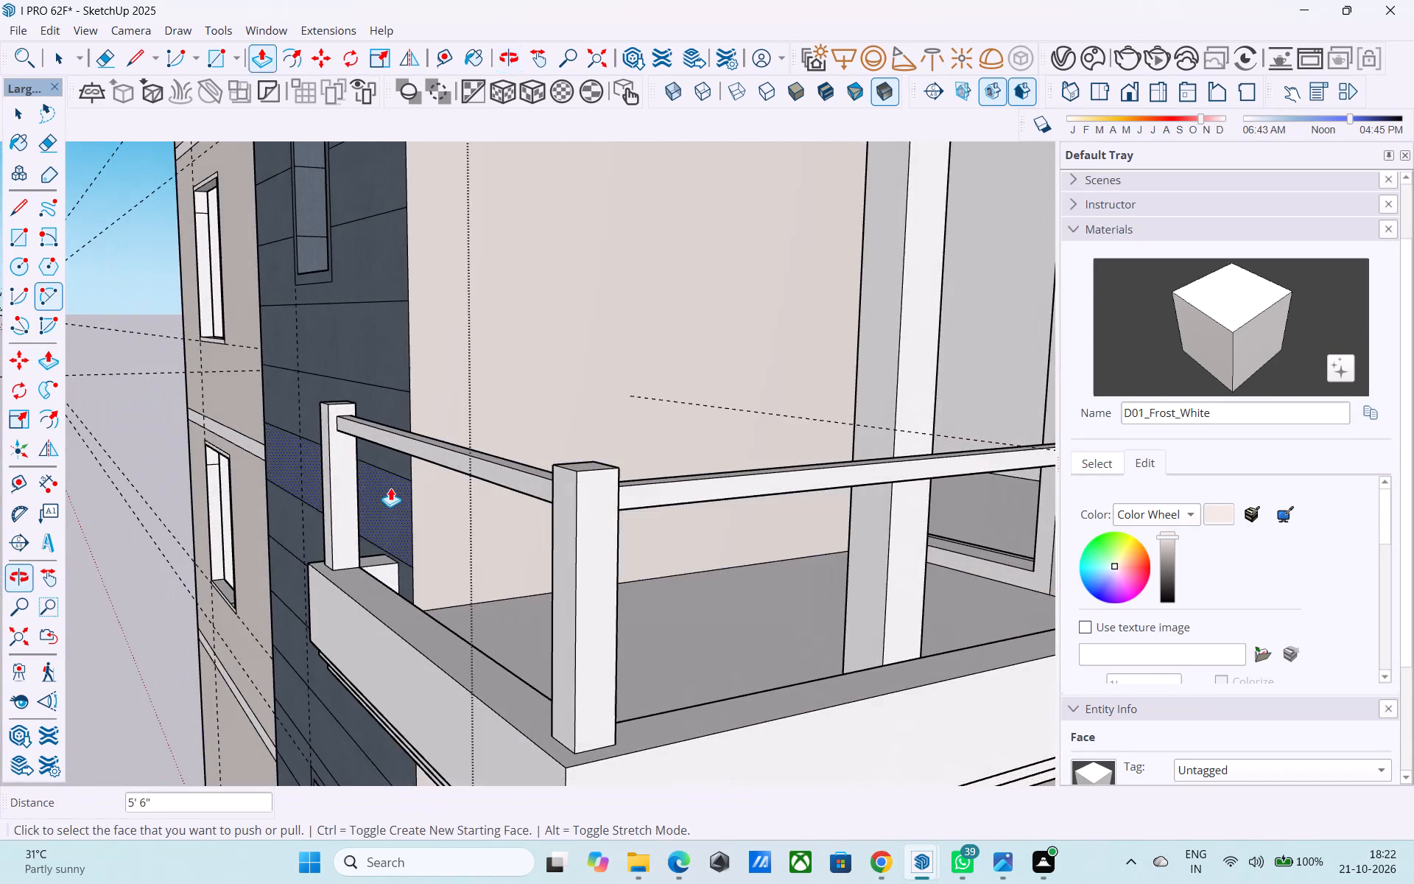
middle_click_drag(392, 489, 419, 525, "shift")
scroll(421, 506, "down", 5)
middle_click_drag(462, 534, 518, 464)
scroll(513, 460, "down", 5)
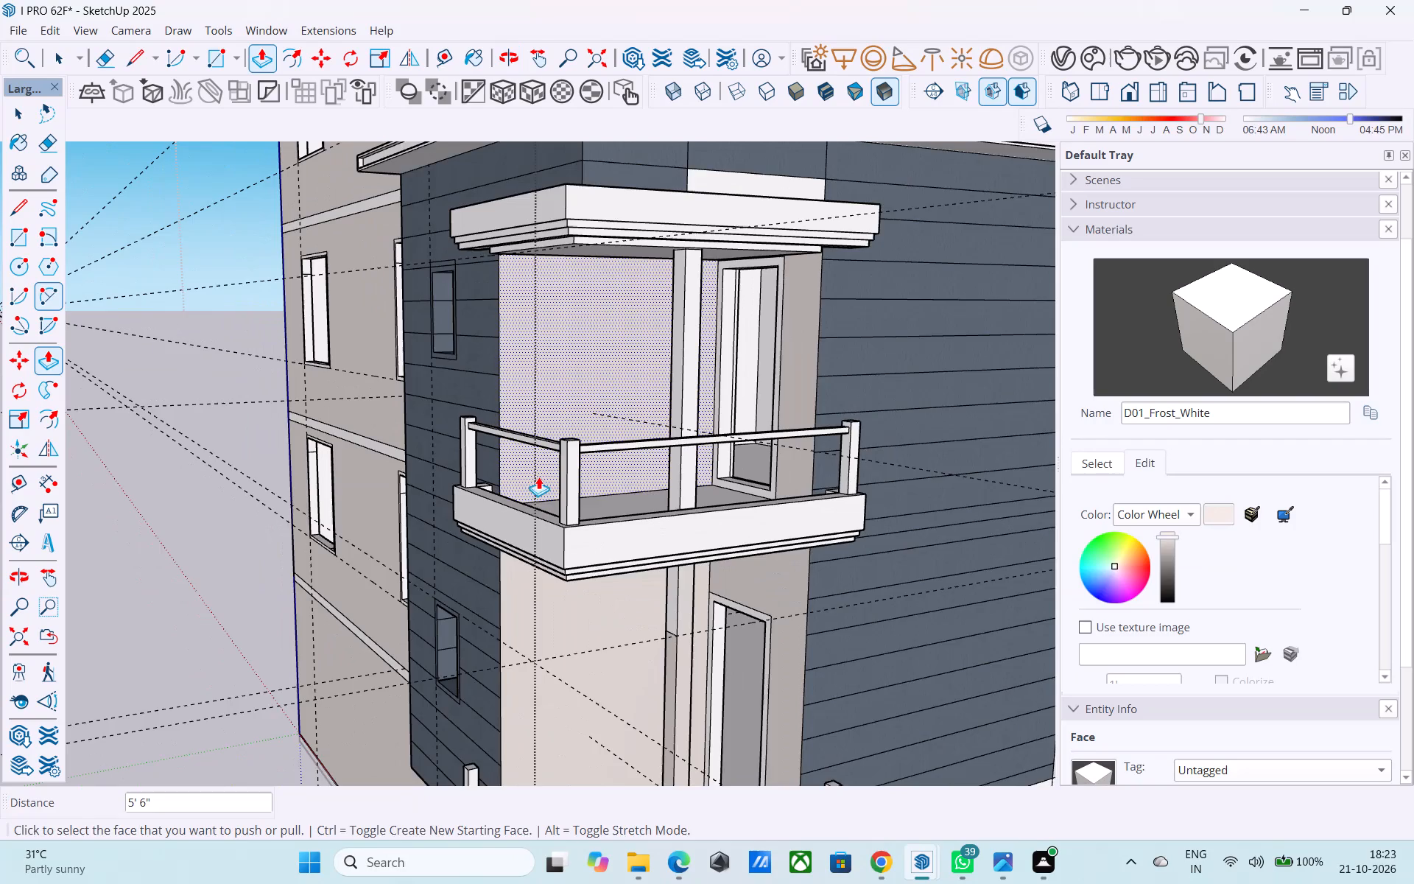
middle_click_drag(540, 494, 390, 466, "shift")
middle_click_drag(420, 474, 748, 643, "shift")
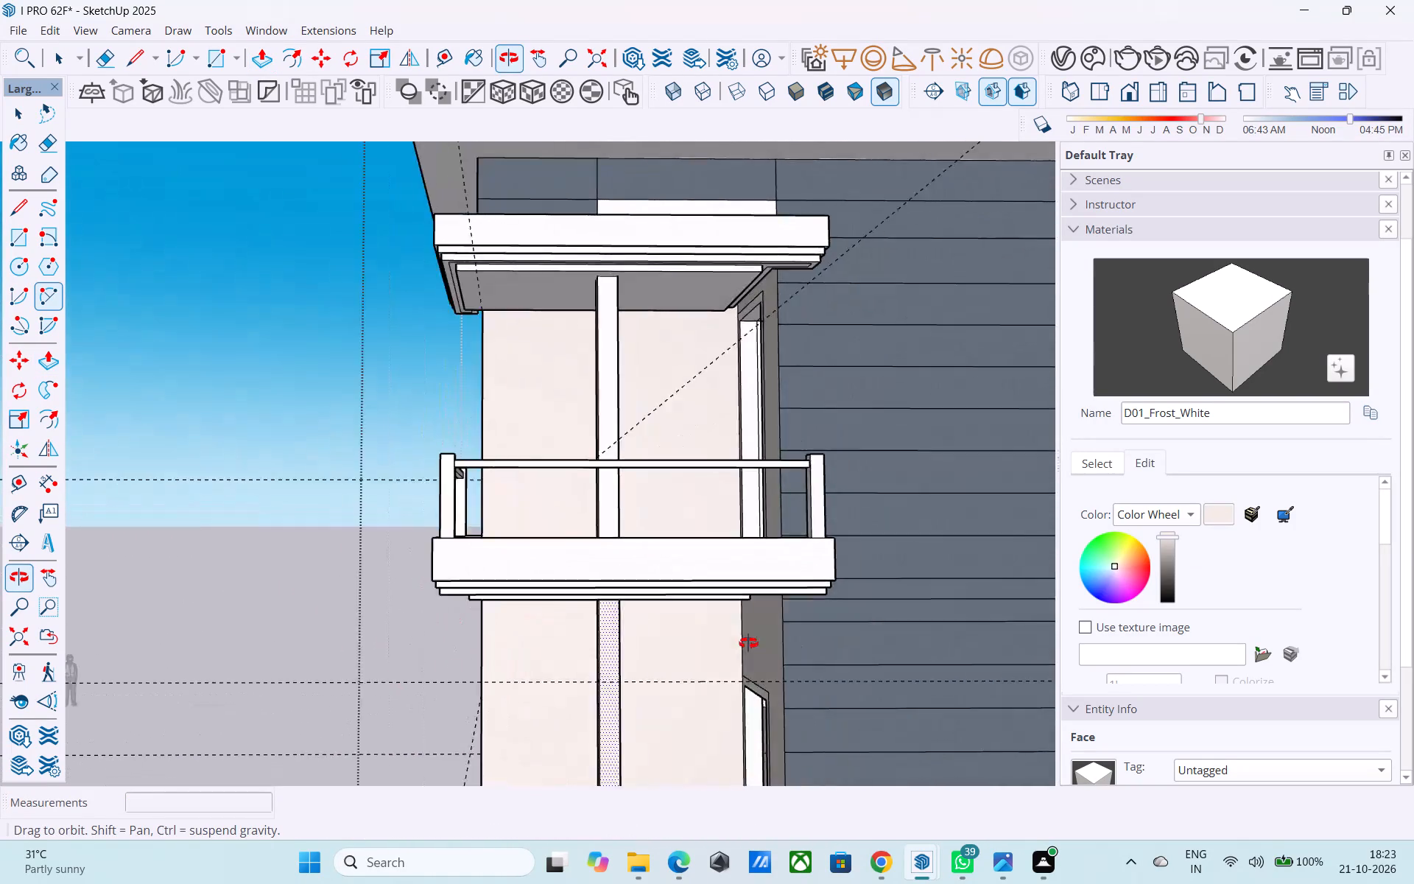
middle_click_drag(748, 643, 721, 592, "shift")
Draw a vertical guide line about 1 5/8" down the outer-corner post's inner face from the longer top rail's lower corner.
scroll(502, 420, "up", 3)
middle_click_drag(502, 432, 530, 667, "shift")
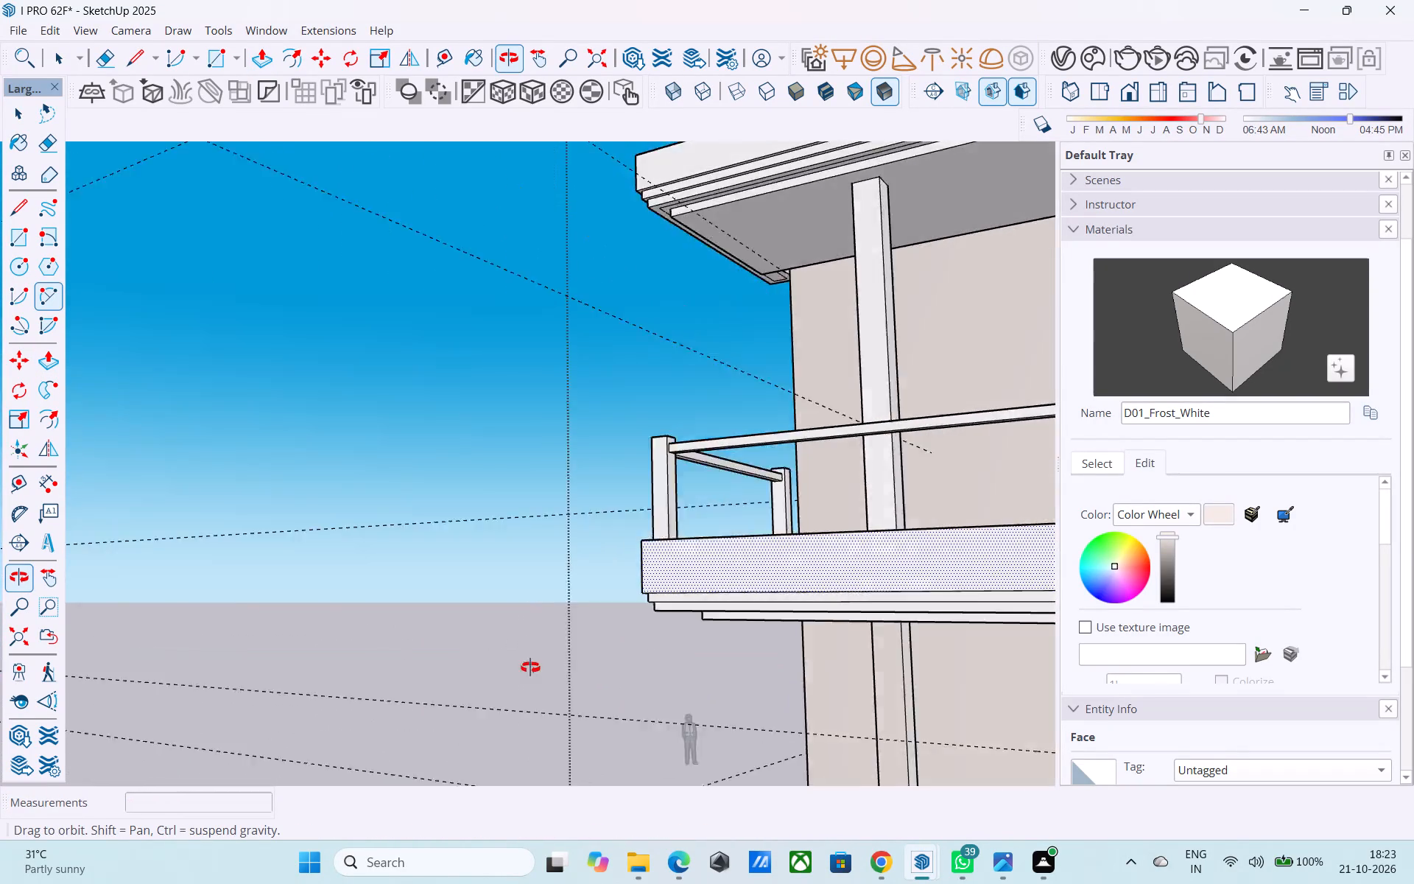
middle_click_drag(530, 667, 504, 677, "shift")
scroll(677, 463, "up", 8)
middle_click_drag(693, 463, 393, 513, "shift")
scroll(393, 513, "up", 4)
key("space")
scroll(393, 469, "up", 9)
middle_click_drag(398, 471, 352, 457)
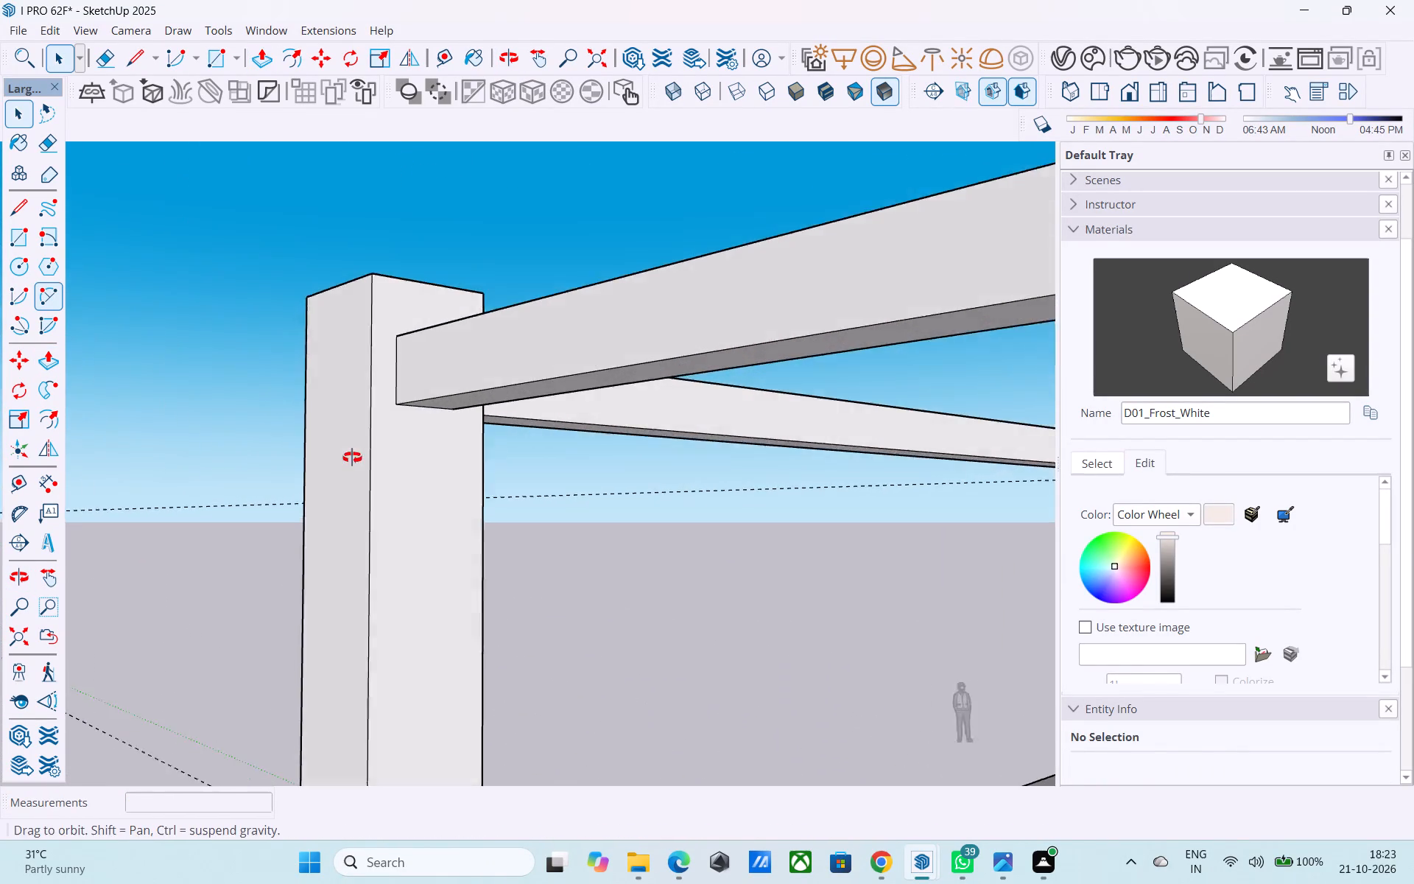
middle_click_drag(352, 457, 282, 458)
scroll(393, 434, "up", 4)
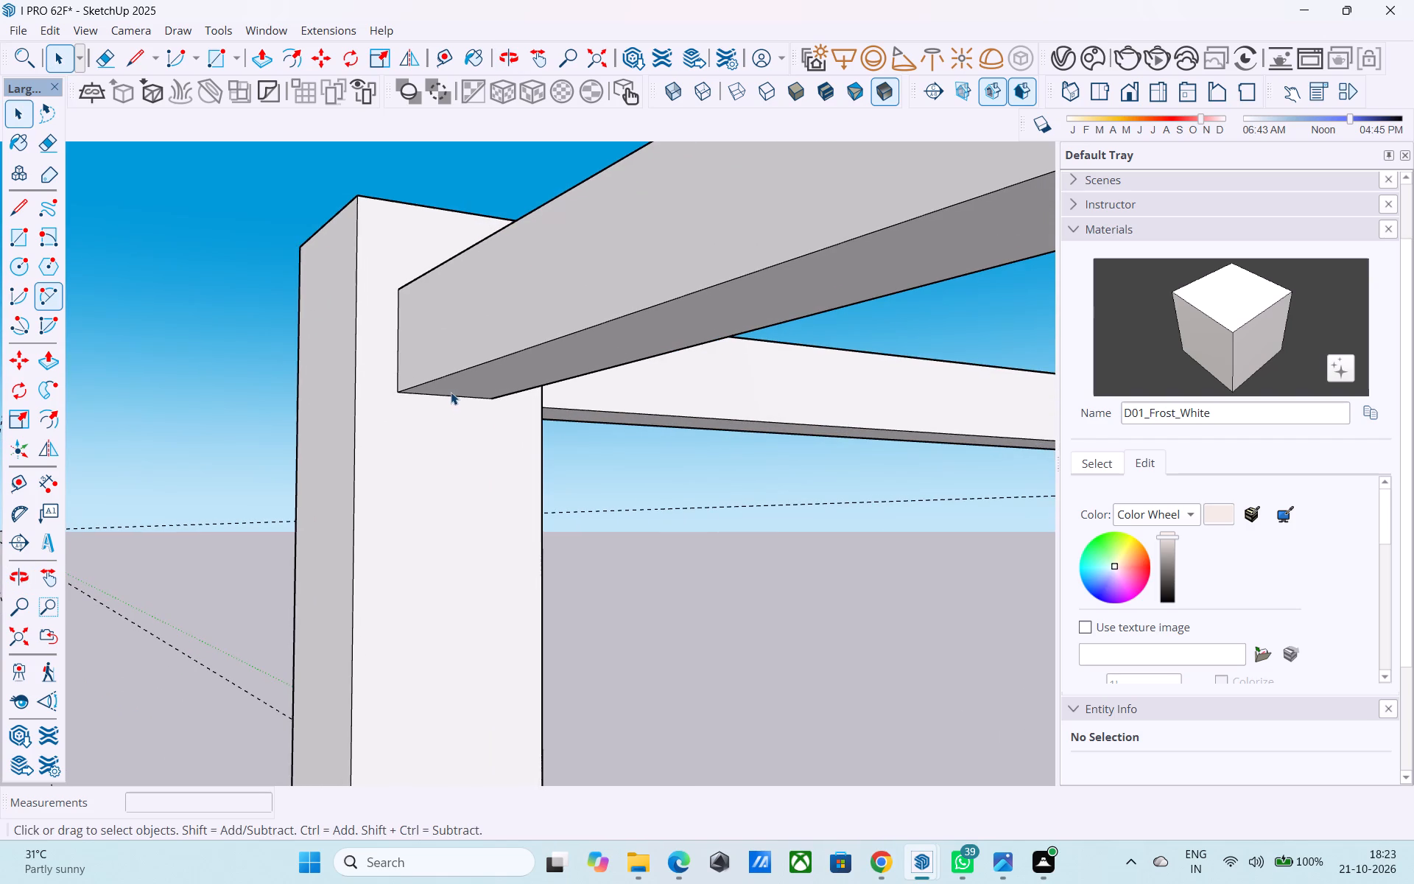
key("l")
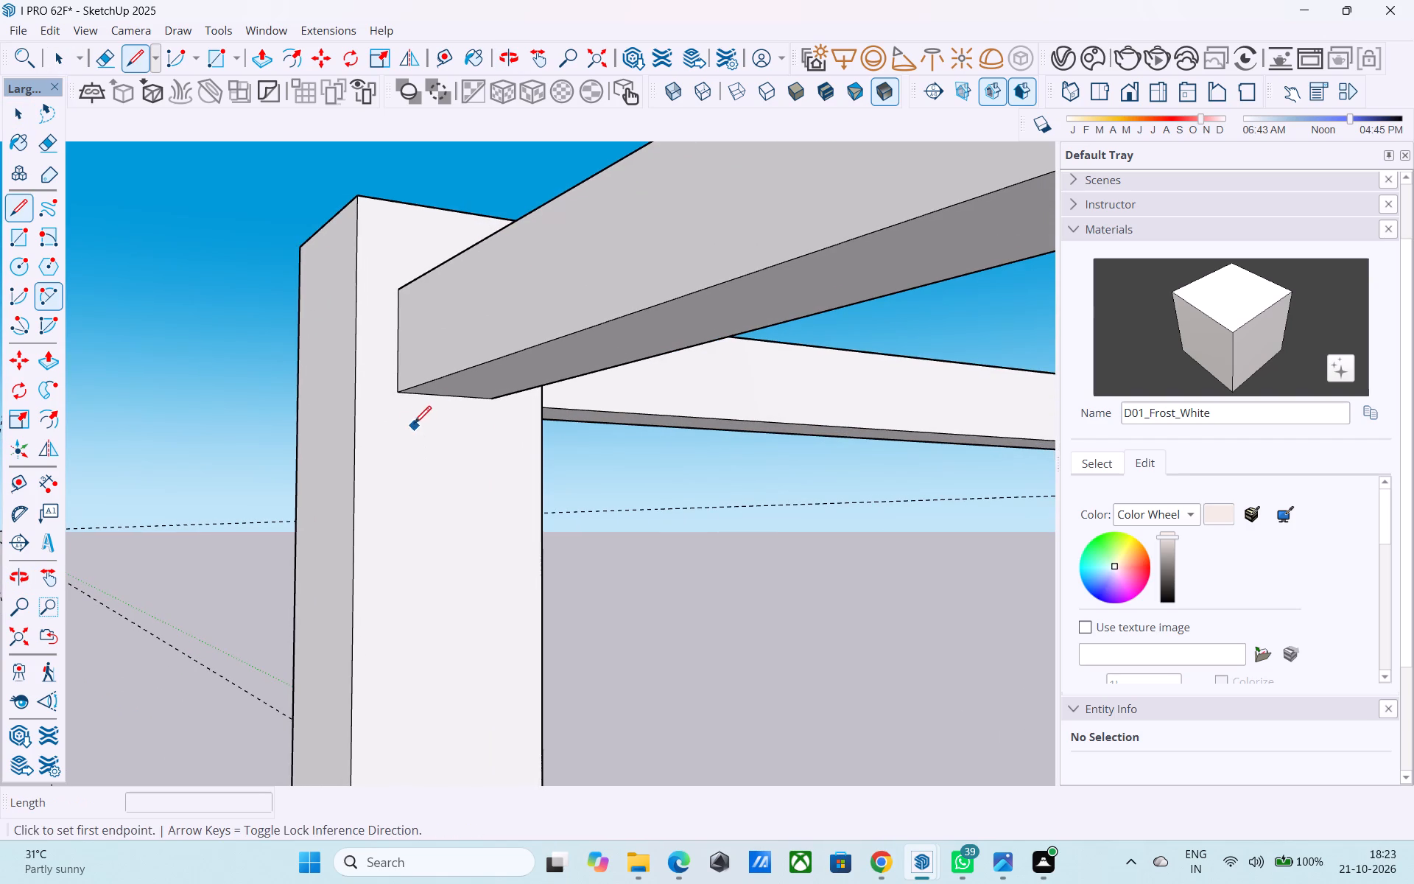
left_click(398, 393)
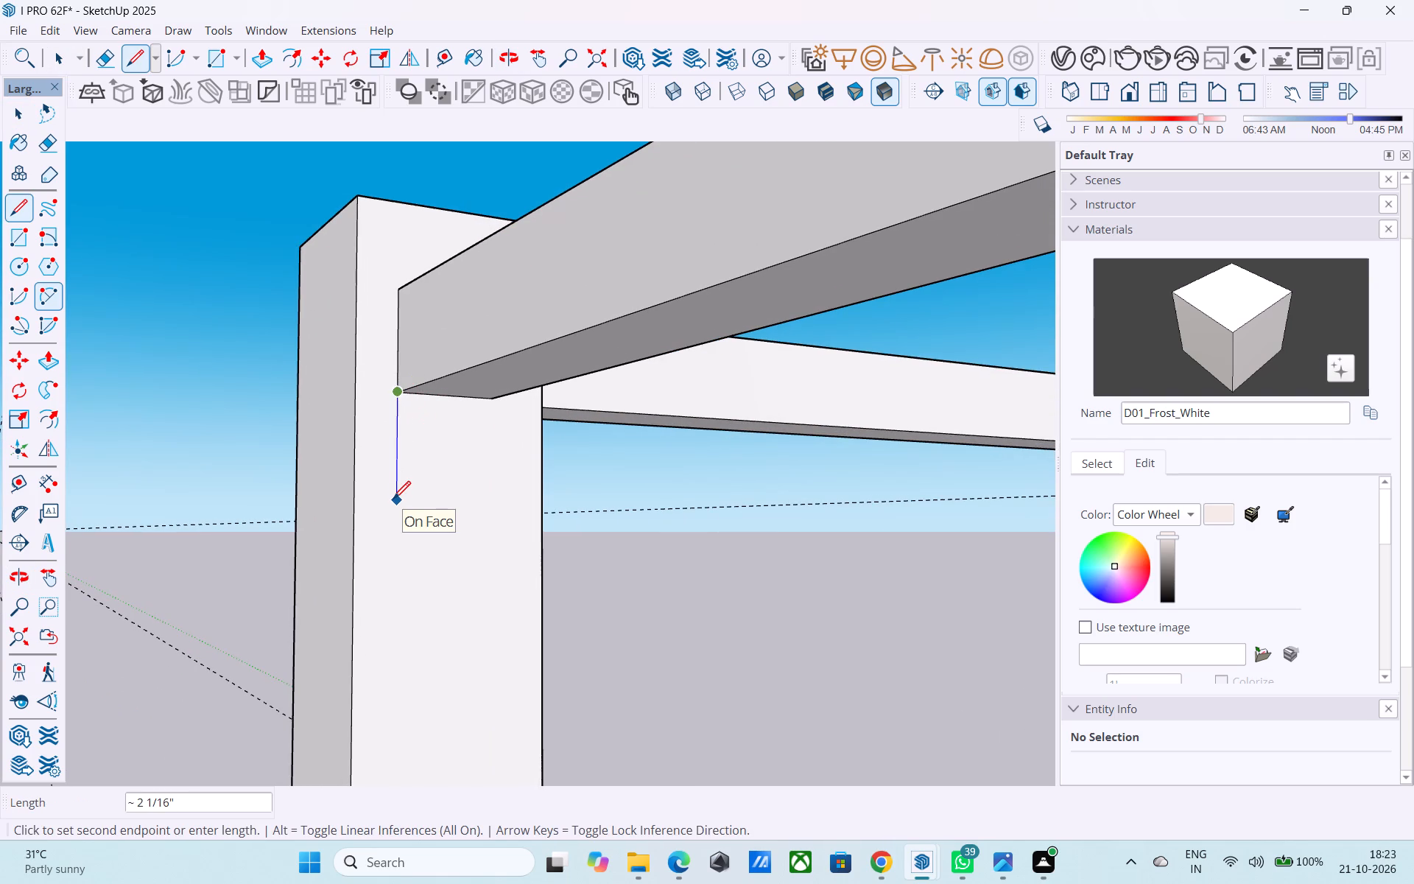
left_click(398, 477)
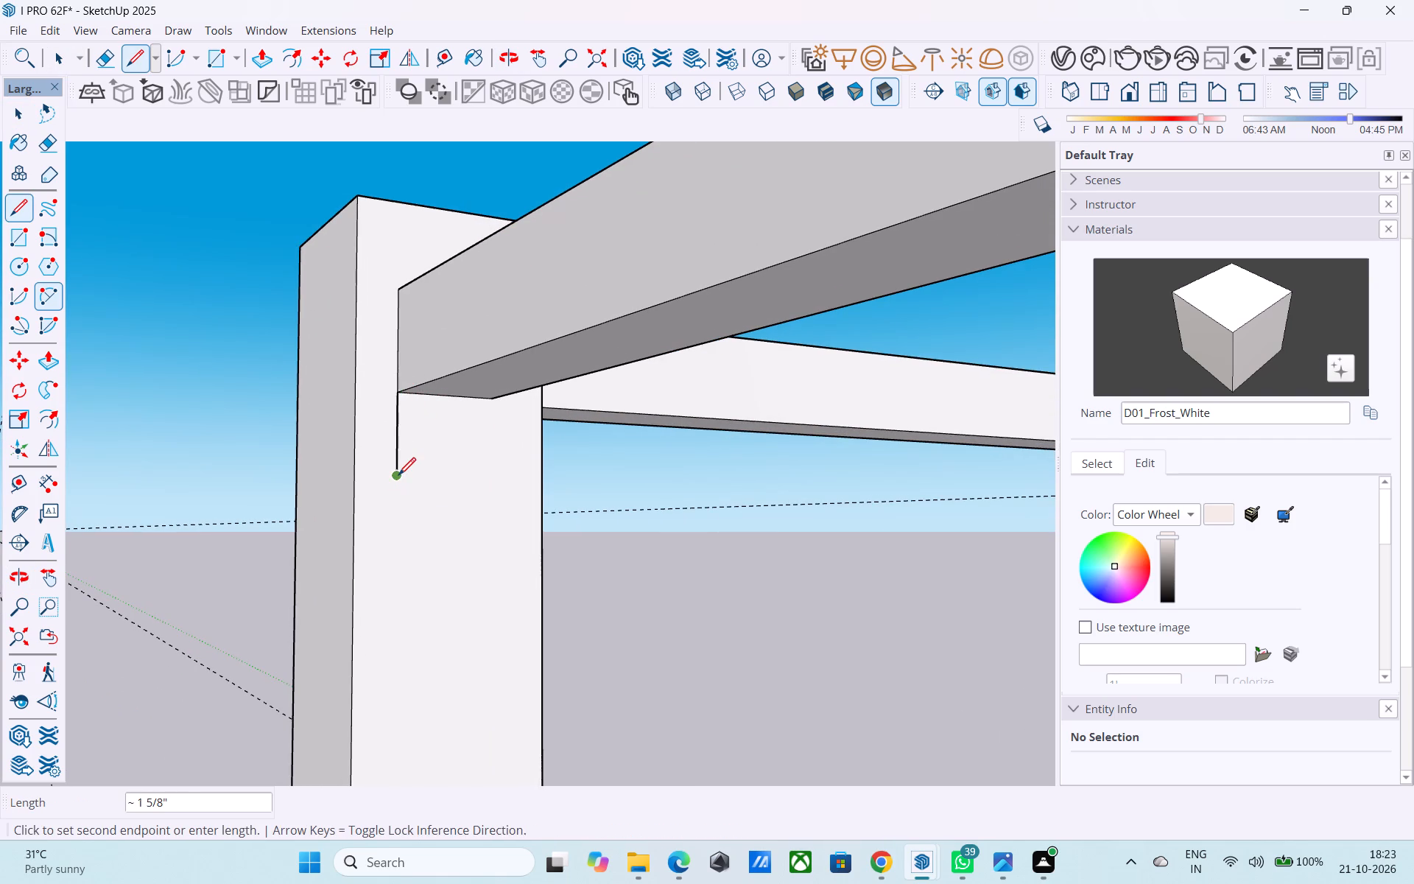
Draw a 2" by 2" square on the outer-corner post's inner face, starting at the vertical guide line's lower end.
key("r")
left_click(398, 477)
type("2\"")
type(",2\"")
key("Return")
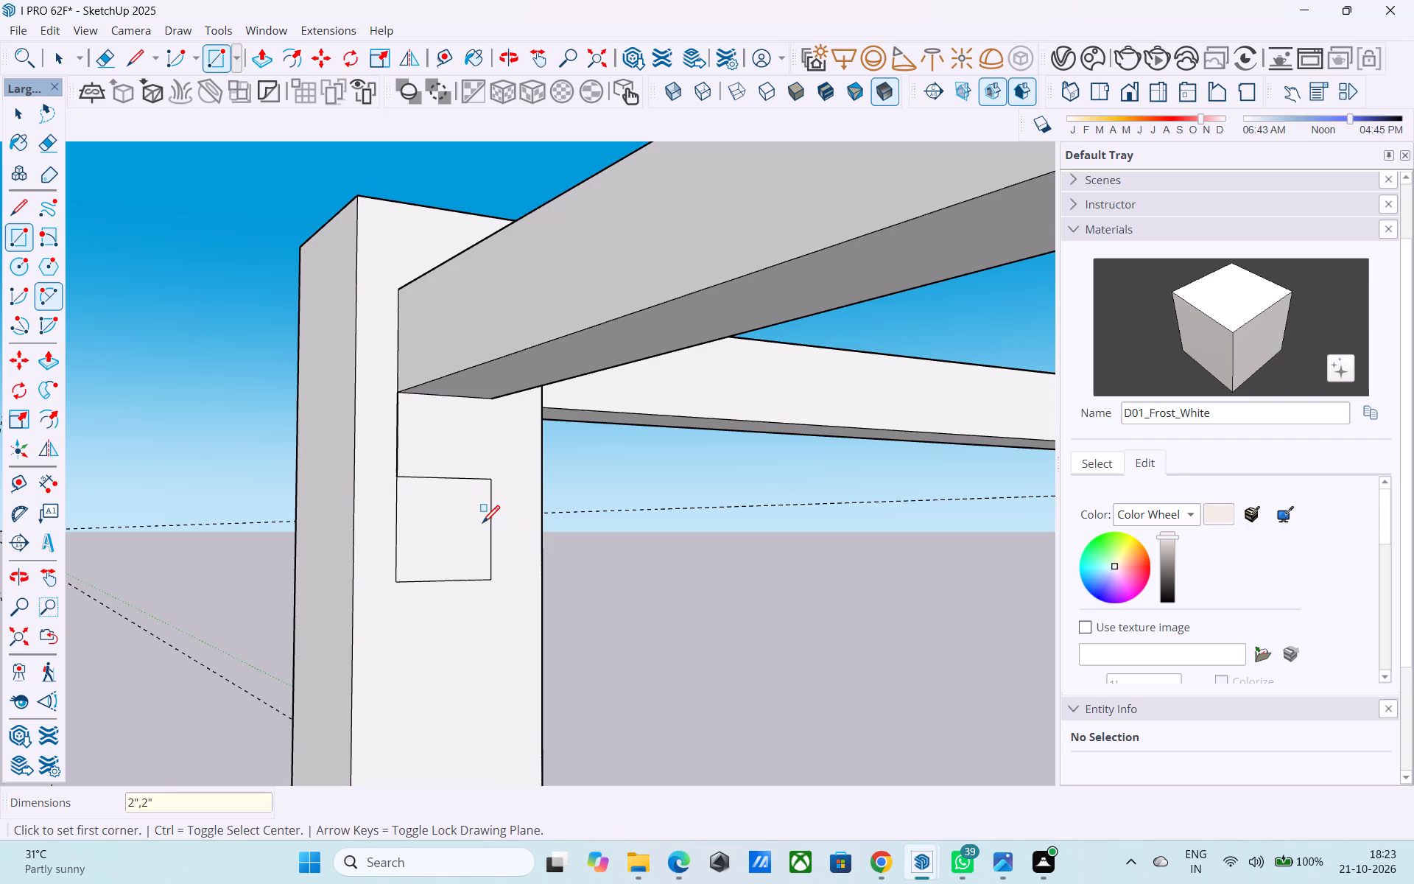
key("space")
key("space")
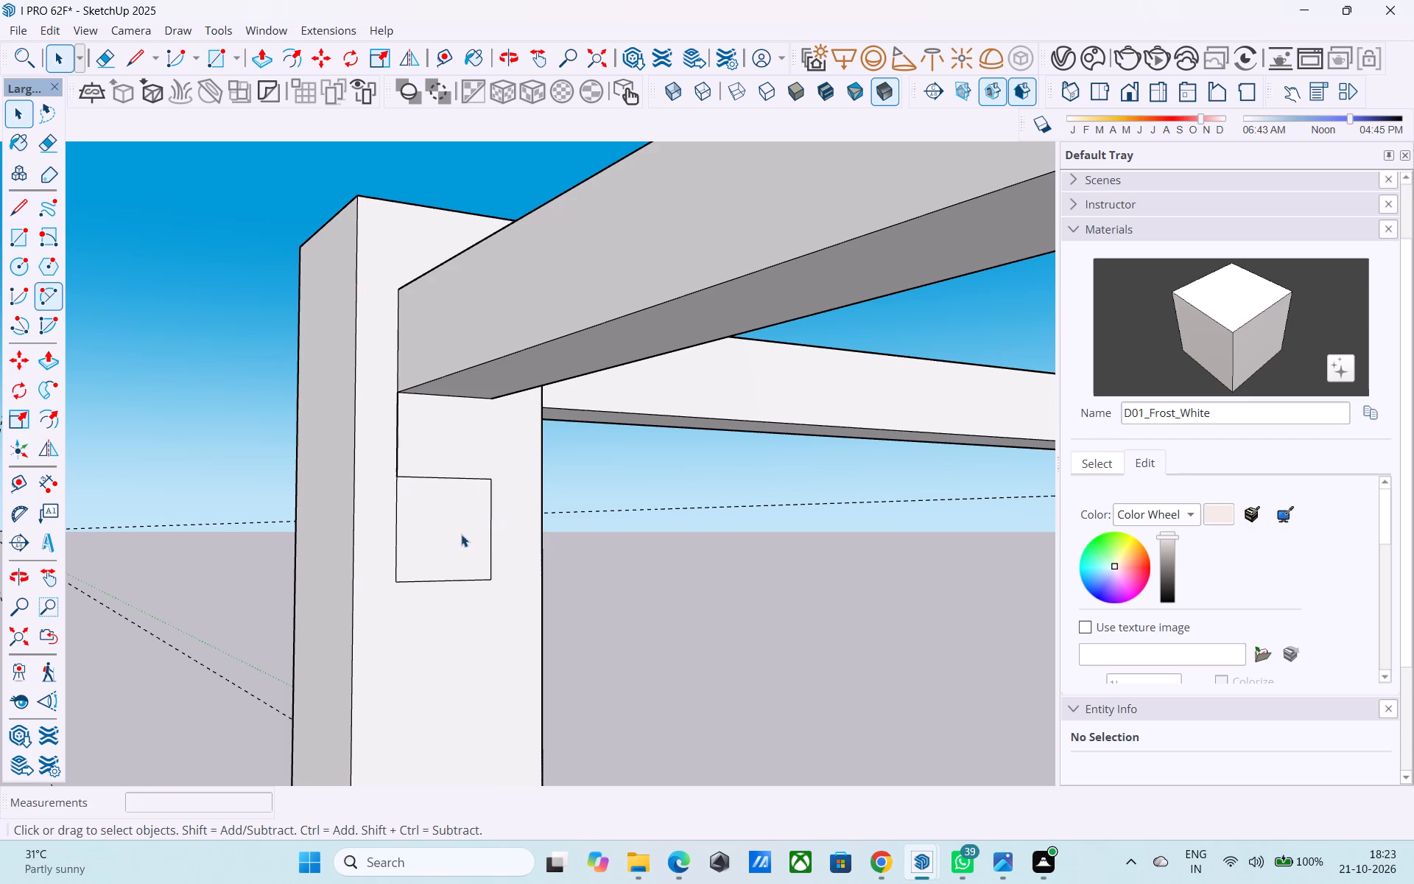
Split the 2" square into upper and lower halves with a line between its side midpoints.
key("l")
left_click(490, 527)
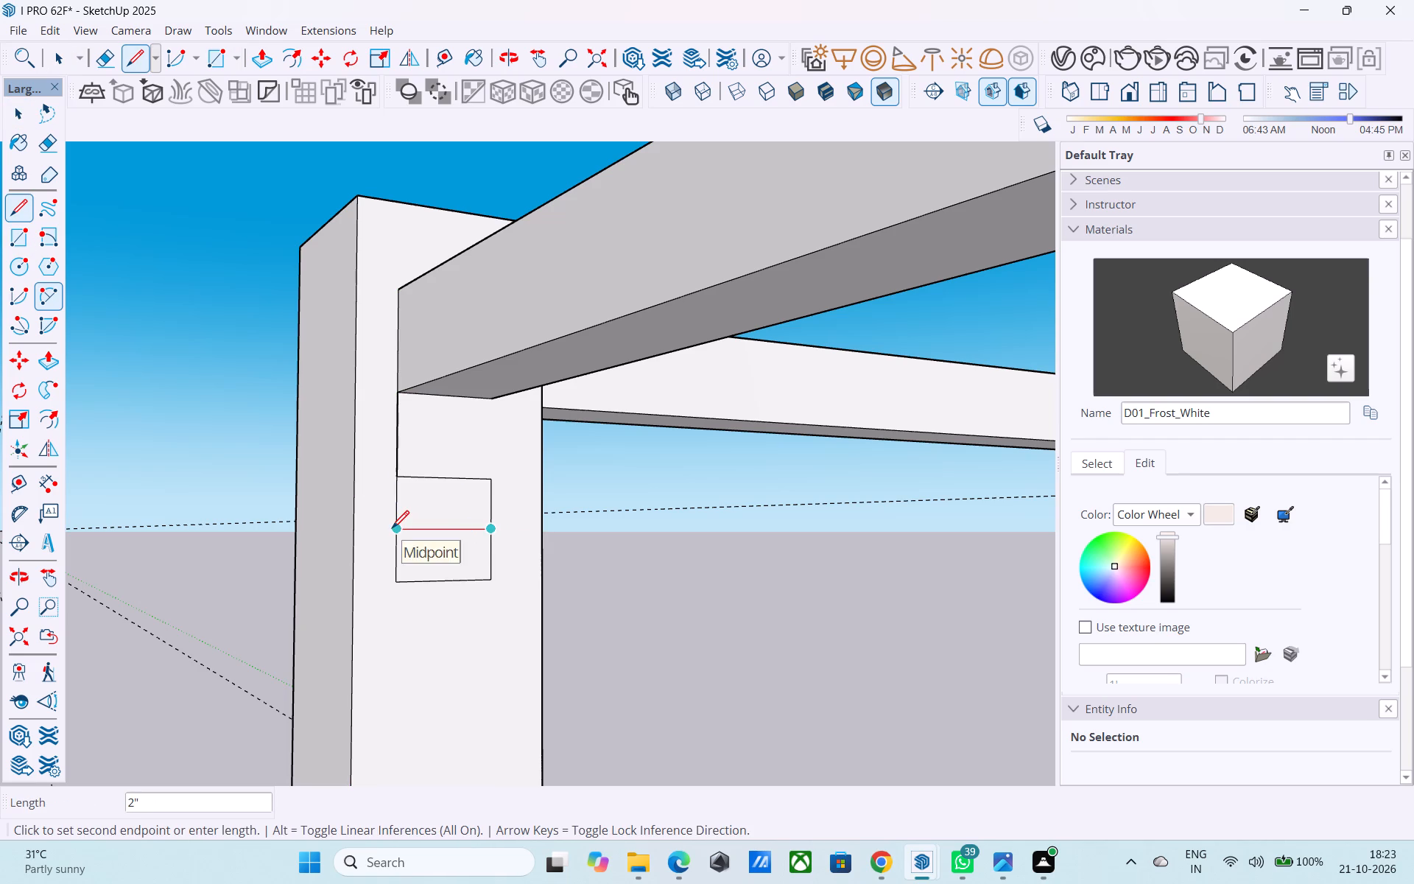
left_click(392, 530)
Push/Pull the square's lower half to the door-wall-end post to form a thin lower rail beneath the longer top rail.
key("space")
left_click(413, 541)
key("p")
left_click(415, 541)
scroll(484, 580, "down", 5)
middle_click_drag(490, 583, 797, 656)
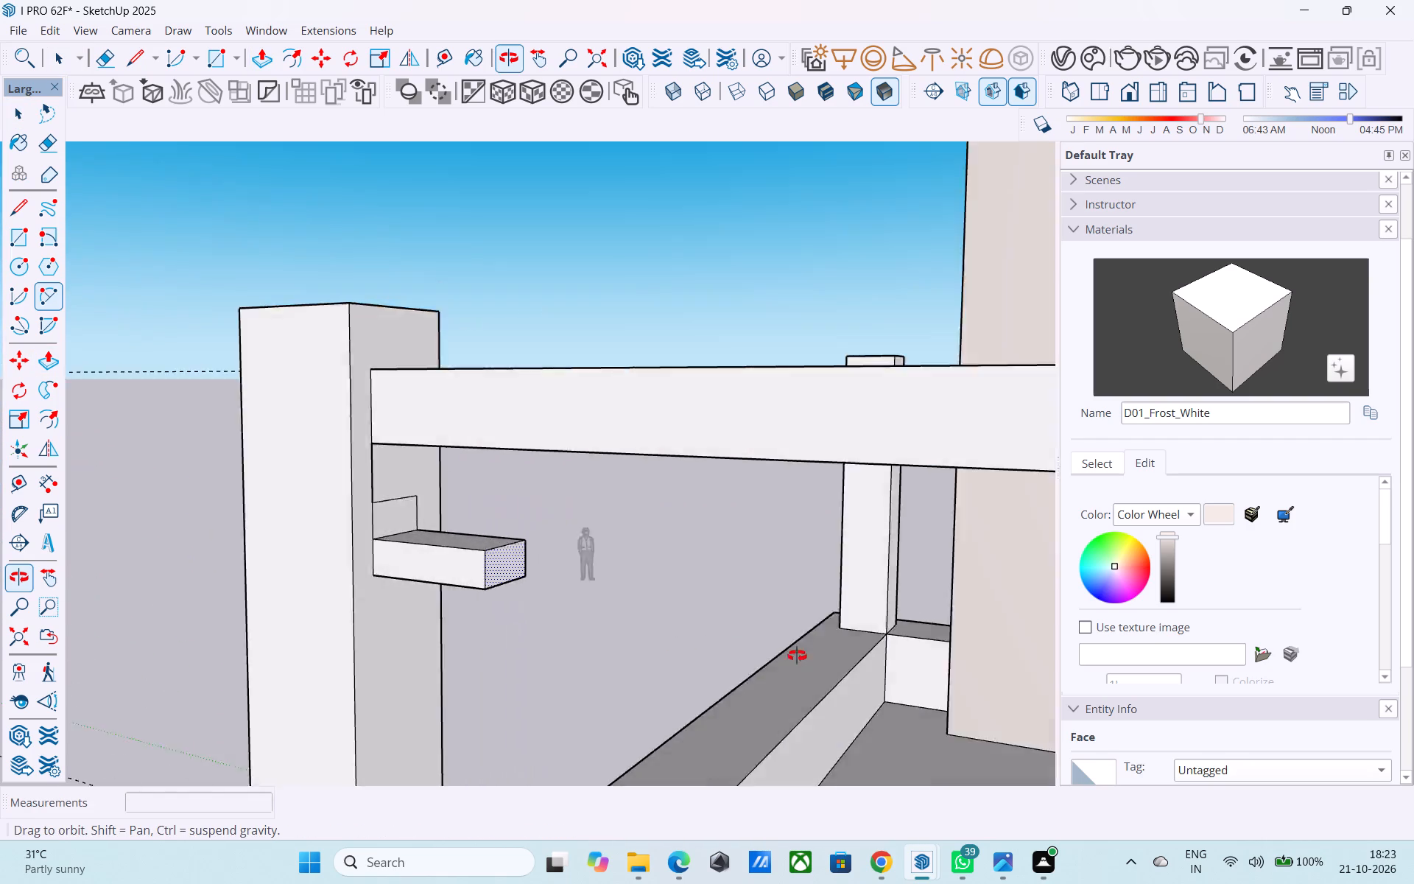
middle_click_drag(797, 656, 1002, 660)
scroll(611, 602, "down", 9)
middle_click_drag(622, 596, 907, 572)
scroll(965, 548, "up", 4)
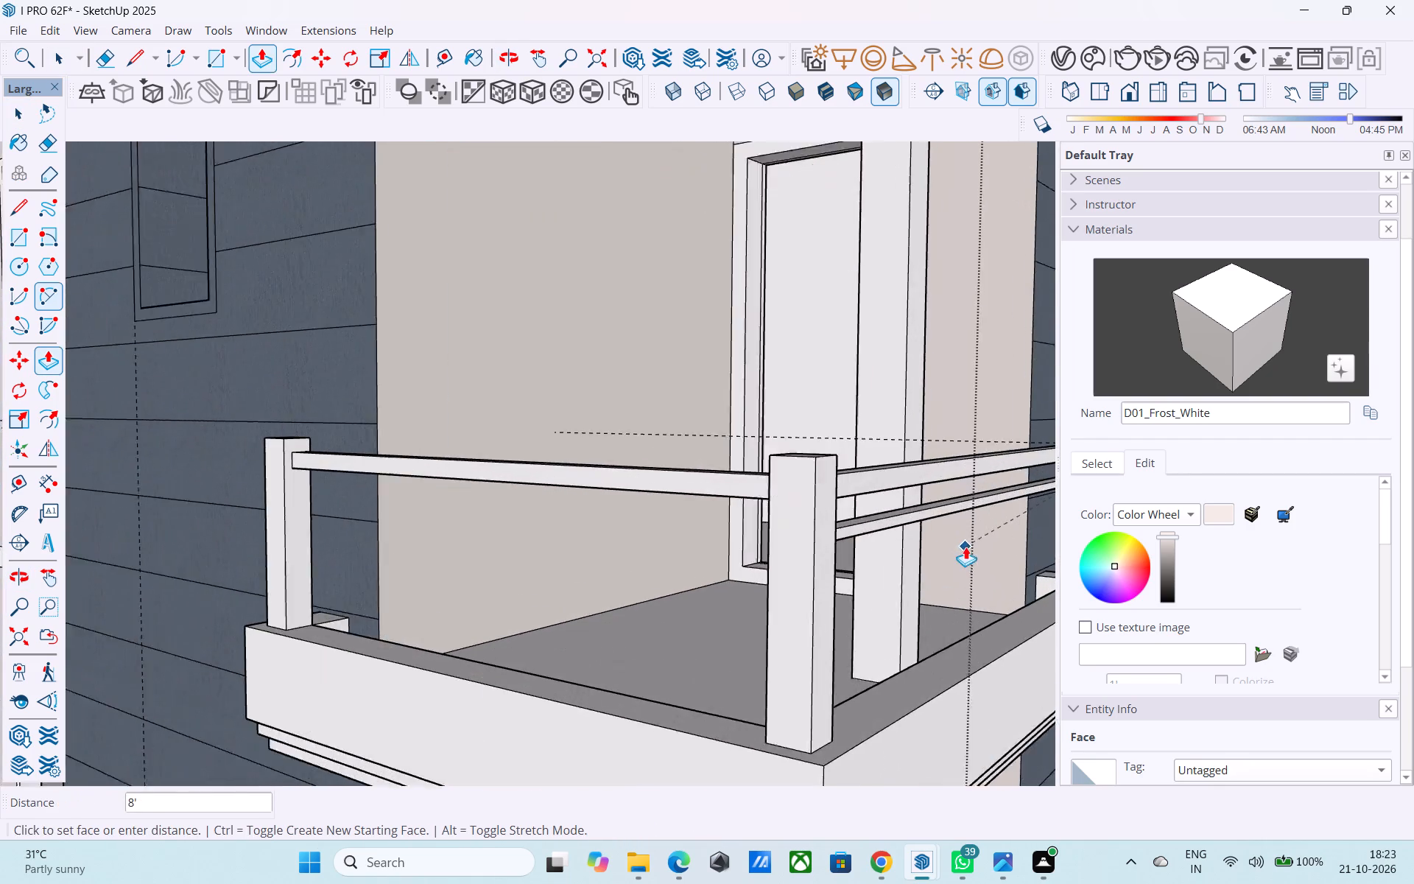
scroll(940, 551, "down", 4)
middle_click_drag(940, 551, 718, 561)
scroll(765, 547, "up", 4)
left_click(845, 515)
Erase the leftover edges of the square's upper half above the lower rail on the outer-corner post.
scroll(809, 539, "down", 5)
scroll(598, 571, "down", 1)
middle_click_drag(598, 571, 426, 586)
scroll(426, 580, "down", 5)
middle_click_drag(261, 583, 376, 602)
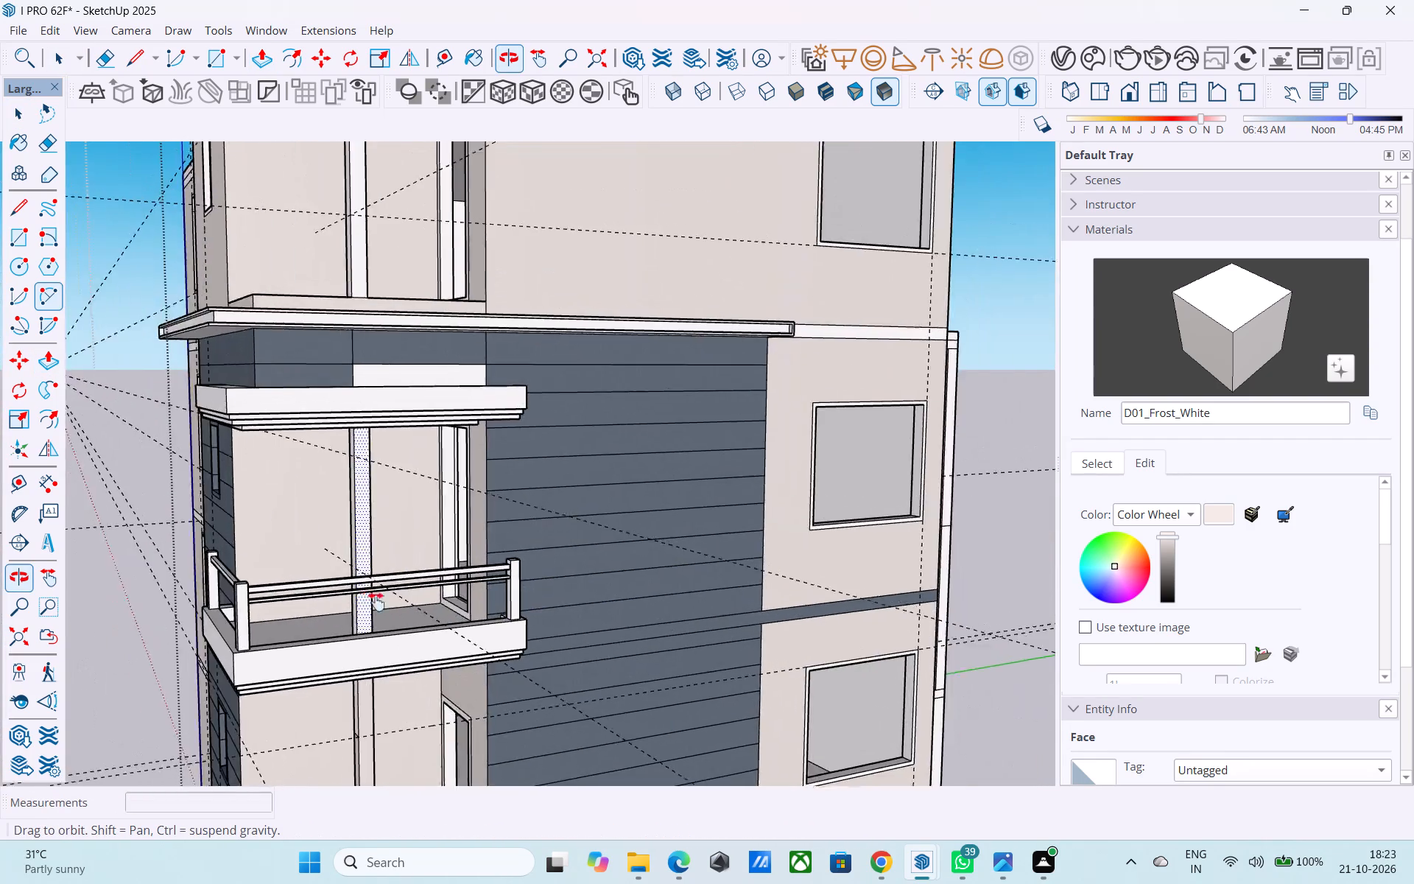
middle_click_drag(376, 602, 52, 547)
middle_click_drag(116, 527, 208, 612, "shift")
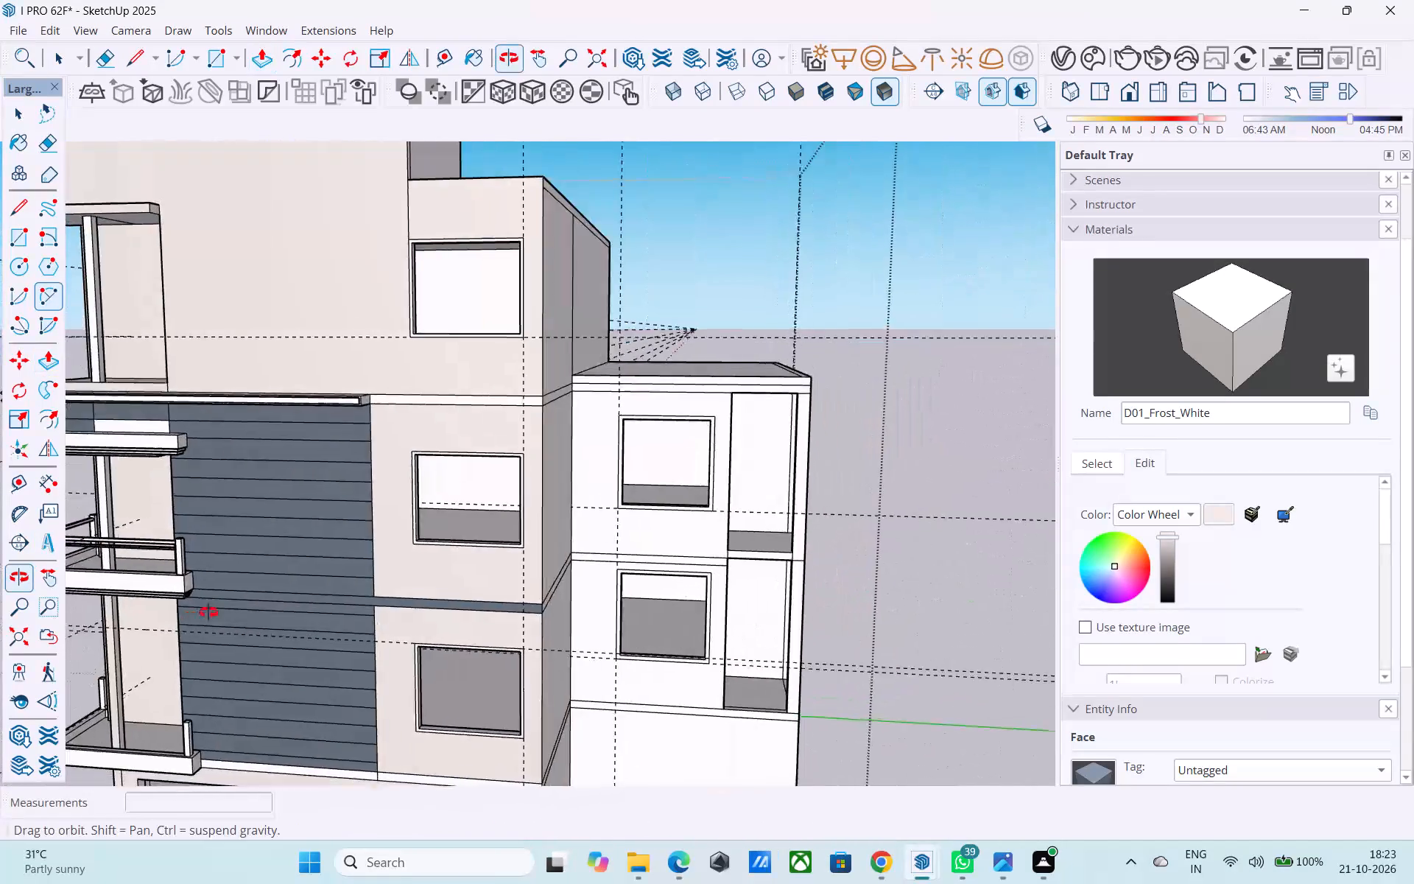
middle_click_drag(208, 612, 275, 588, "shift")
scroll(267, 586, "up", 8)
middle_click_drag(414, 576, 806, 645, "shift")
scroll(394, 543, "up", 4)
middle_click_drag(400, 520, 672, 634)
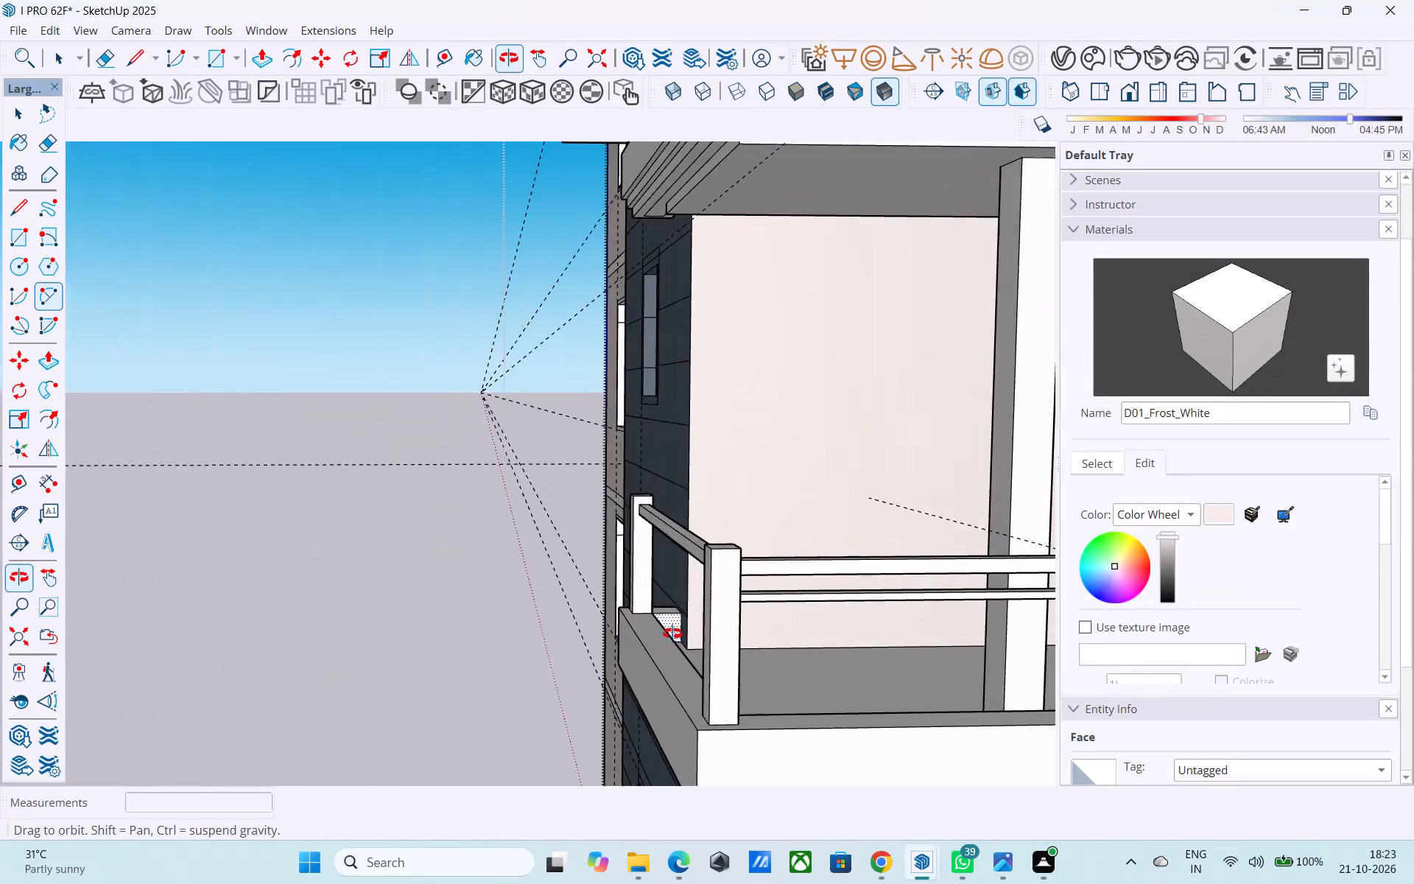
middle_click_drag(672, 634, 445, 594)
scroll(444, 607, "up", 7)
scroll(514, 592, "down", 2)
middle_click_drag(512, 607, 466, 683, "shift")
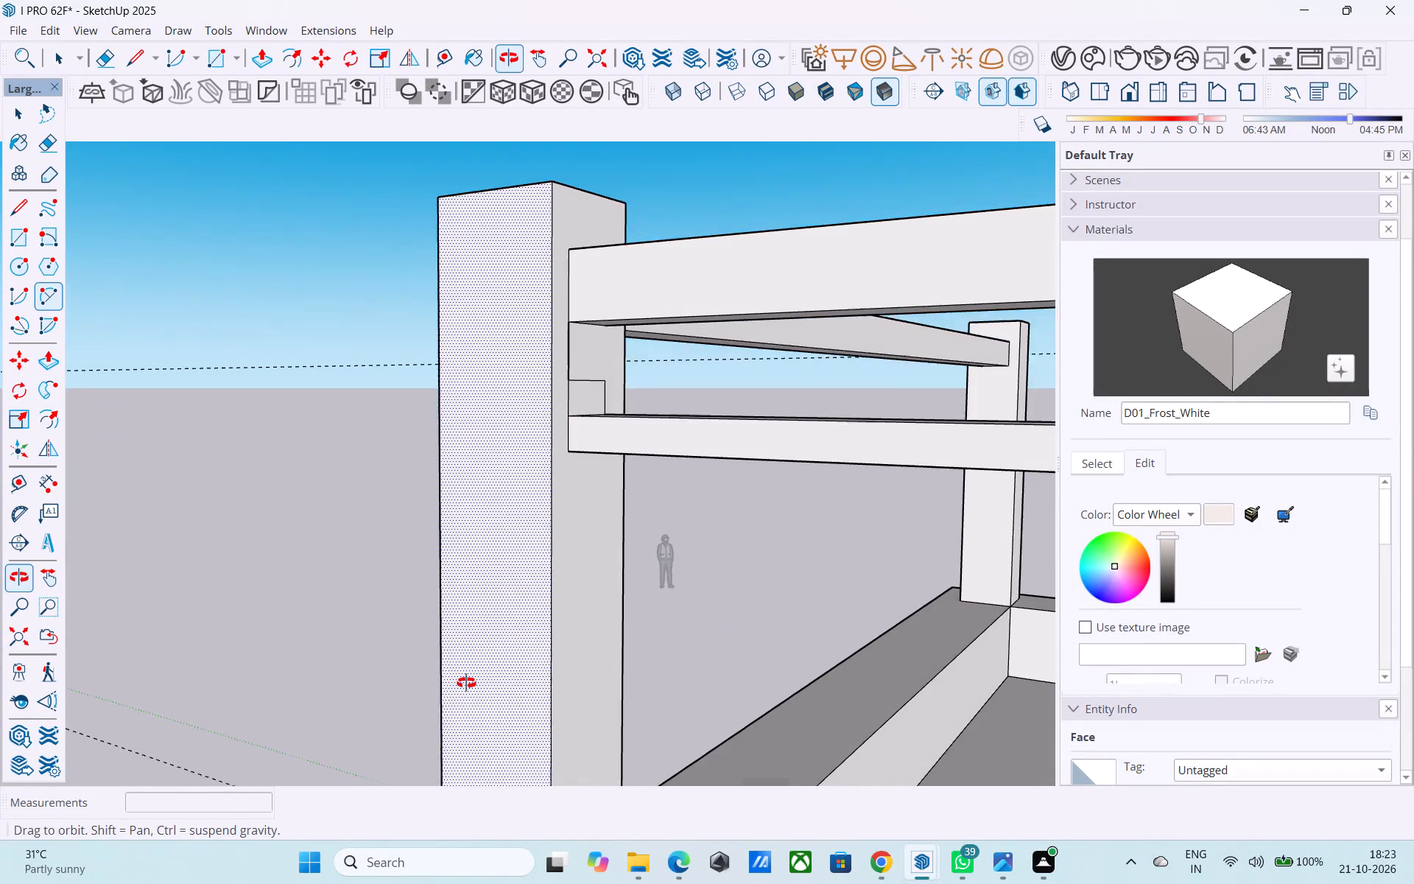
middle_click_drag(466, 683, 466, 685, "shift")
key("e")
scroll(591, 464, "up", 5)
scroll(595, 441, "down", 5)
scroll(603, 364, "up", 1)
left_click(603, 359)
left_click_drag(608, 365, 610, 372)
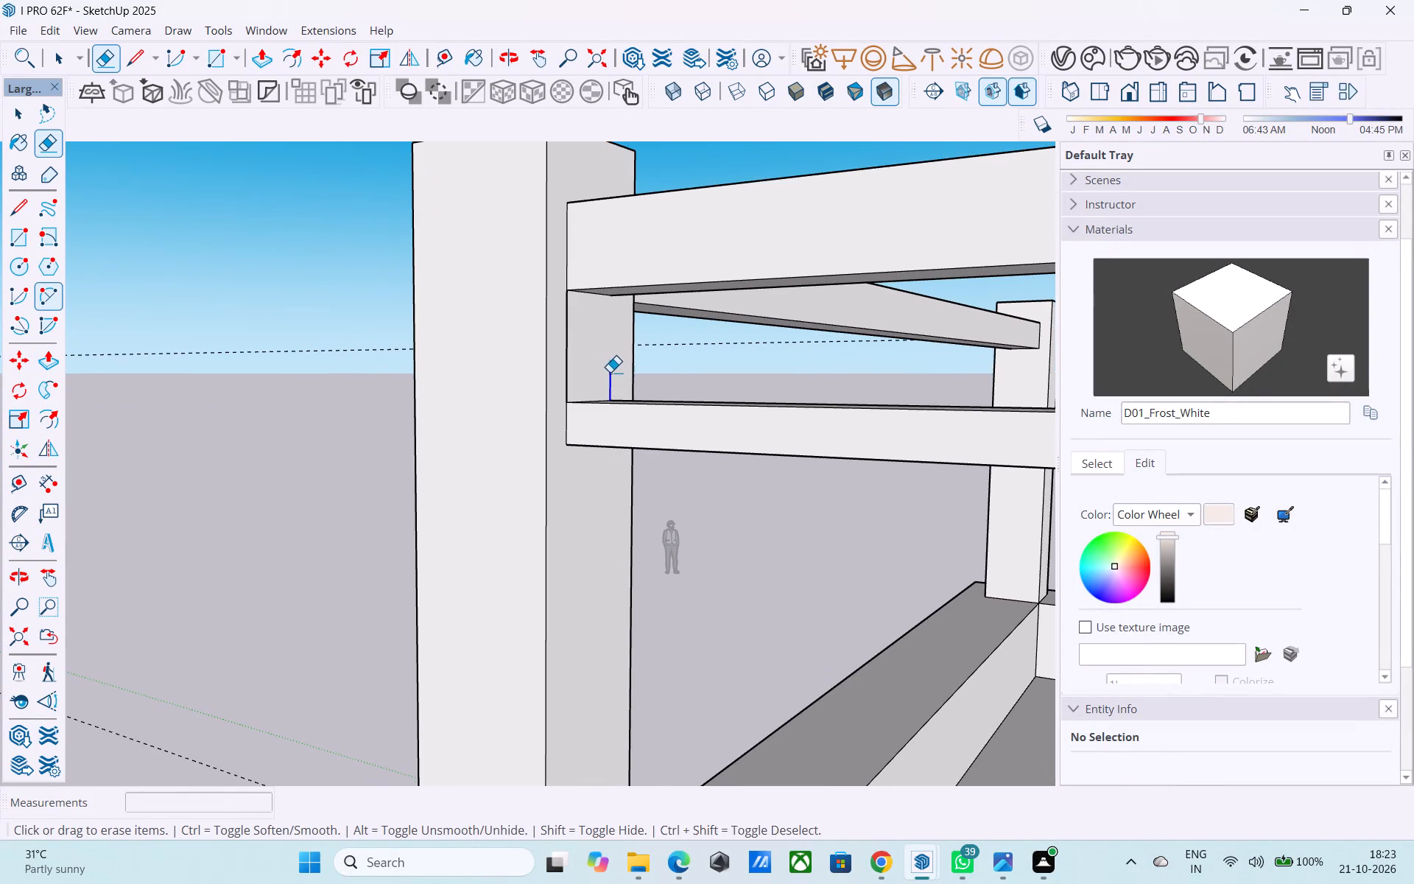
left_click_drag(610, 372, 610, 373)
Draw guide lines from the lower rail's top corner to the outer-corner post's edge and about 2 5/8" down its adjacent face from the shorter top rail.
middle_click_drag(564, 420, 1153, 541)
middle_click_drag(661, 489, 928, 494)
scroll(426, 422, "down", 6)
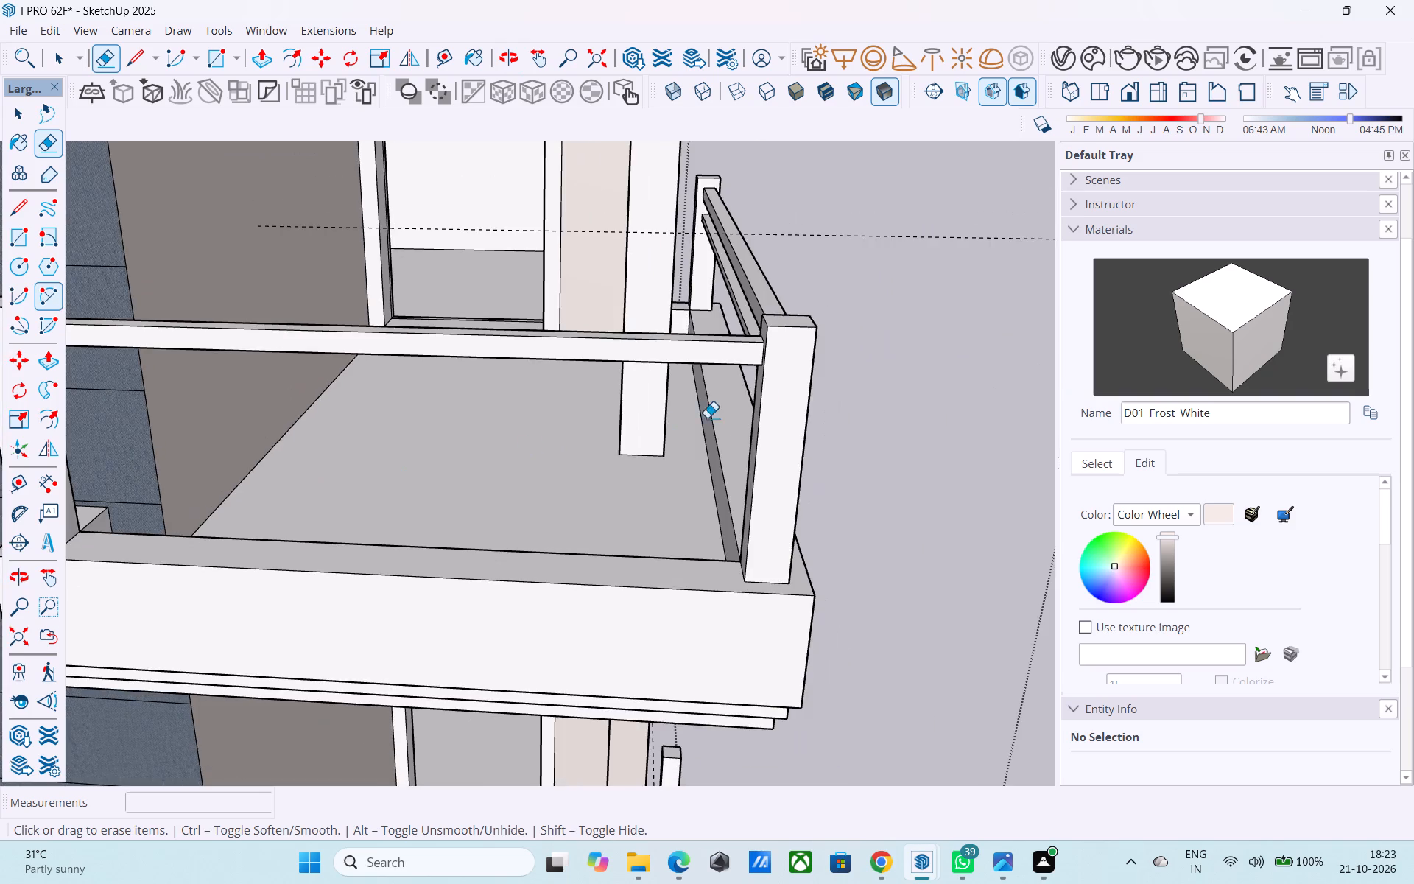
scroll(761, 396, "up", 10)
middle_click_drag(811, 401, 1049, 399)
scroll(667, 367, "up", 4)
middle_click_drag(661, 344, 748, 348)
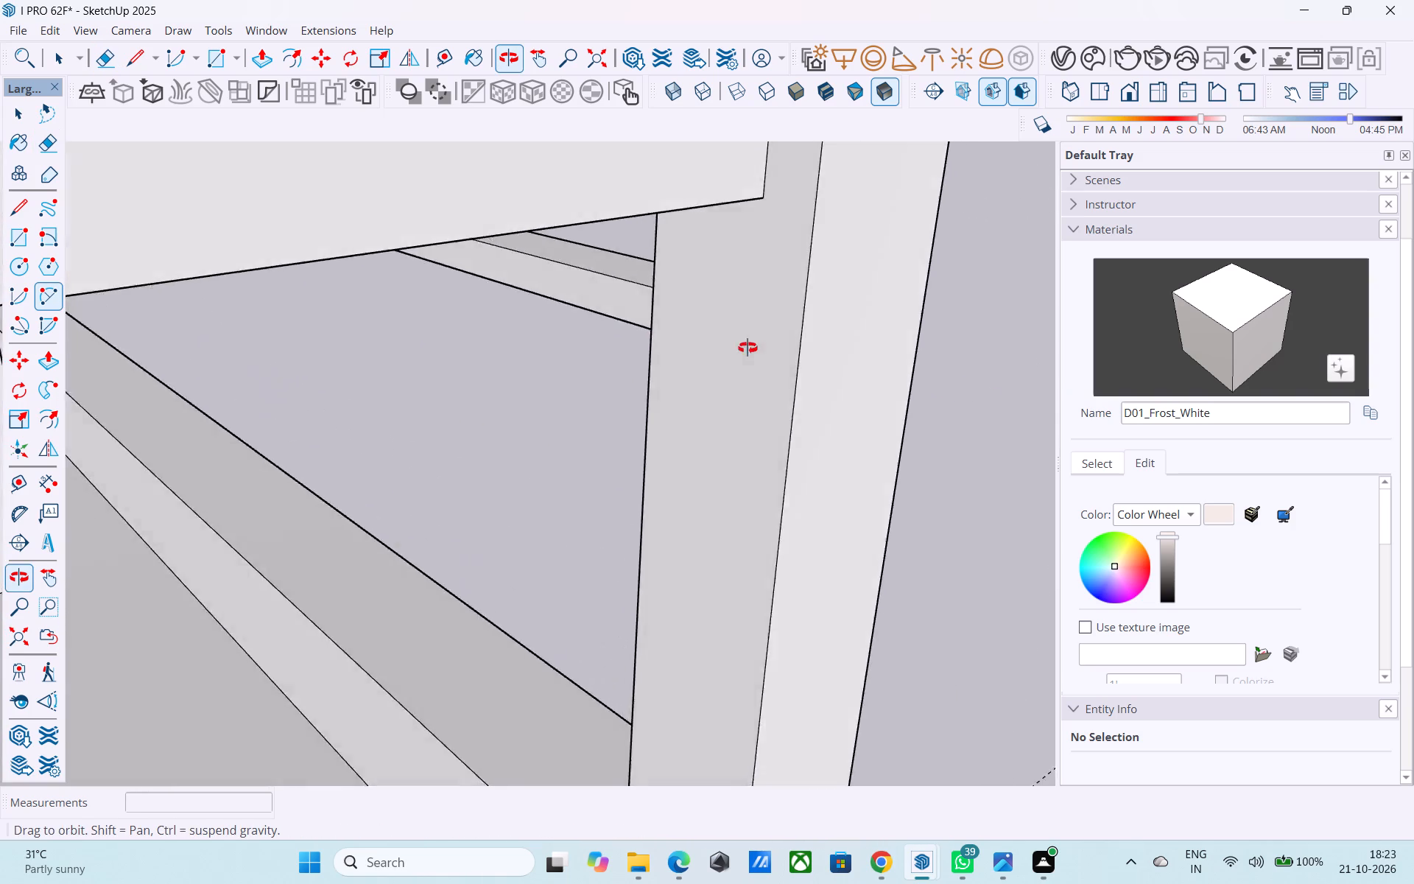
middle_click_drag(748, 348, 1114, 317)
middle_click_drag(776, 295, 853, 299)
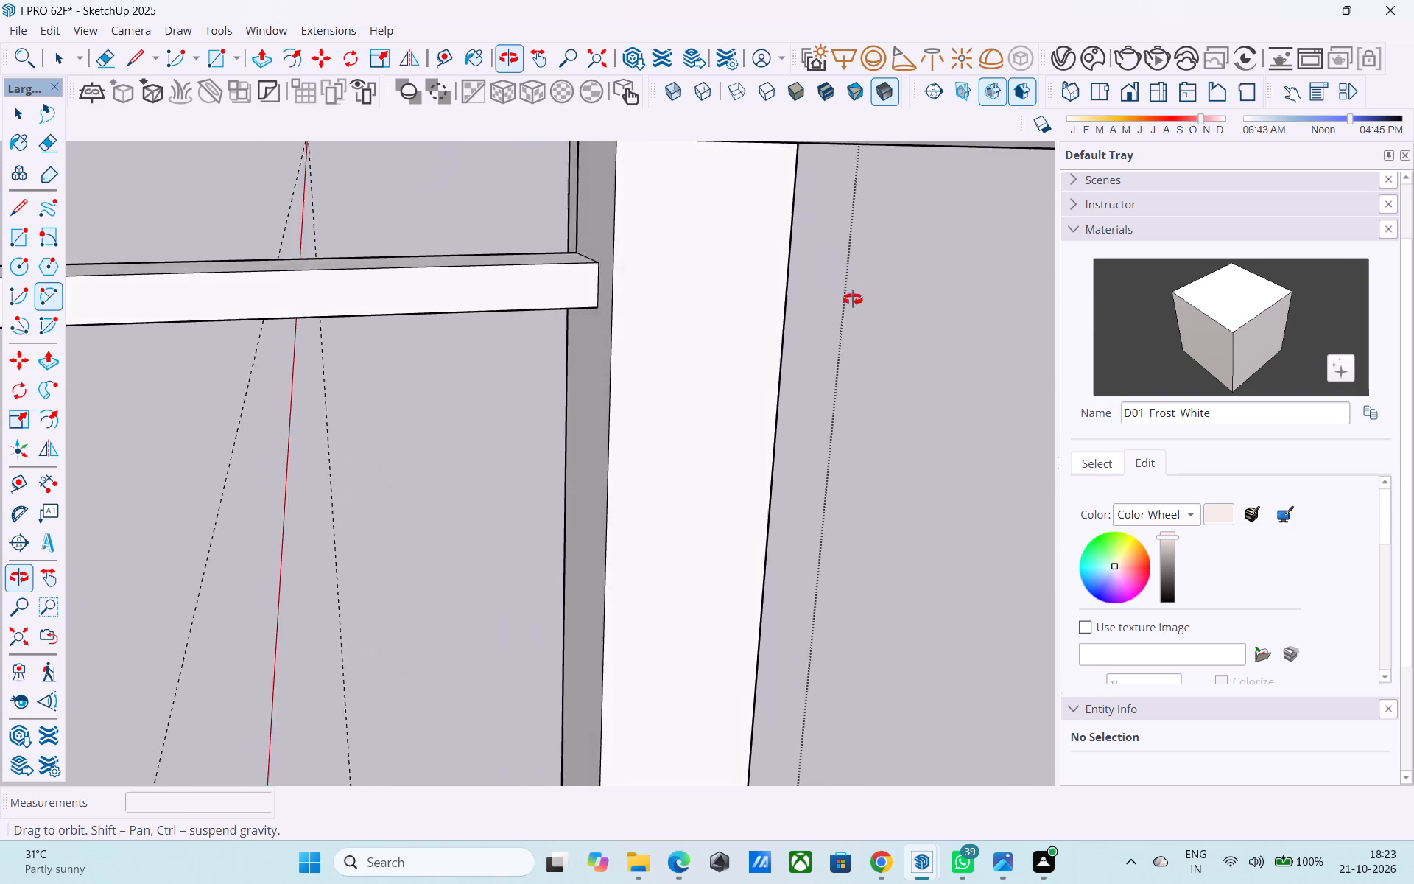
middle_click_drag(853, 299, 845, 299)
key("l")
scroll(580, 262, "up", 2)
left_click(599, 261)
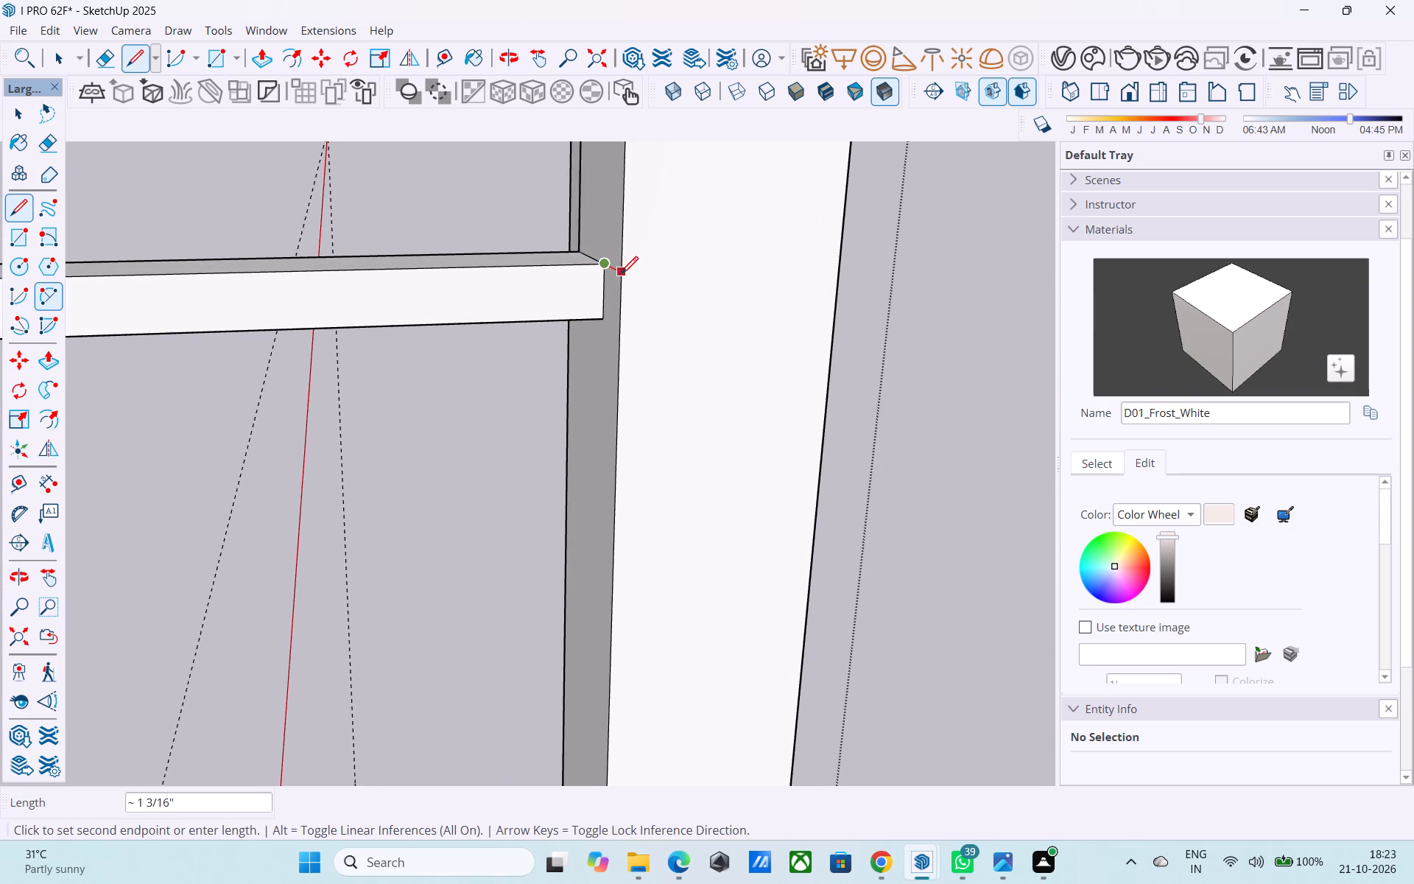
left_click(621, 276)
left_click(619, 275)
scroll(650, 273, "down", 4)
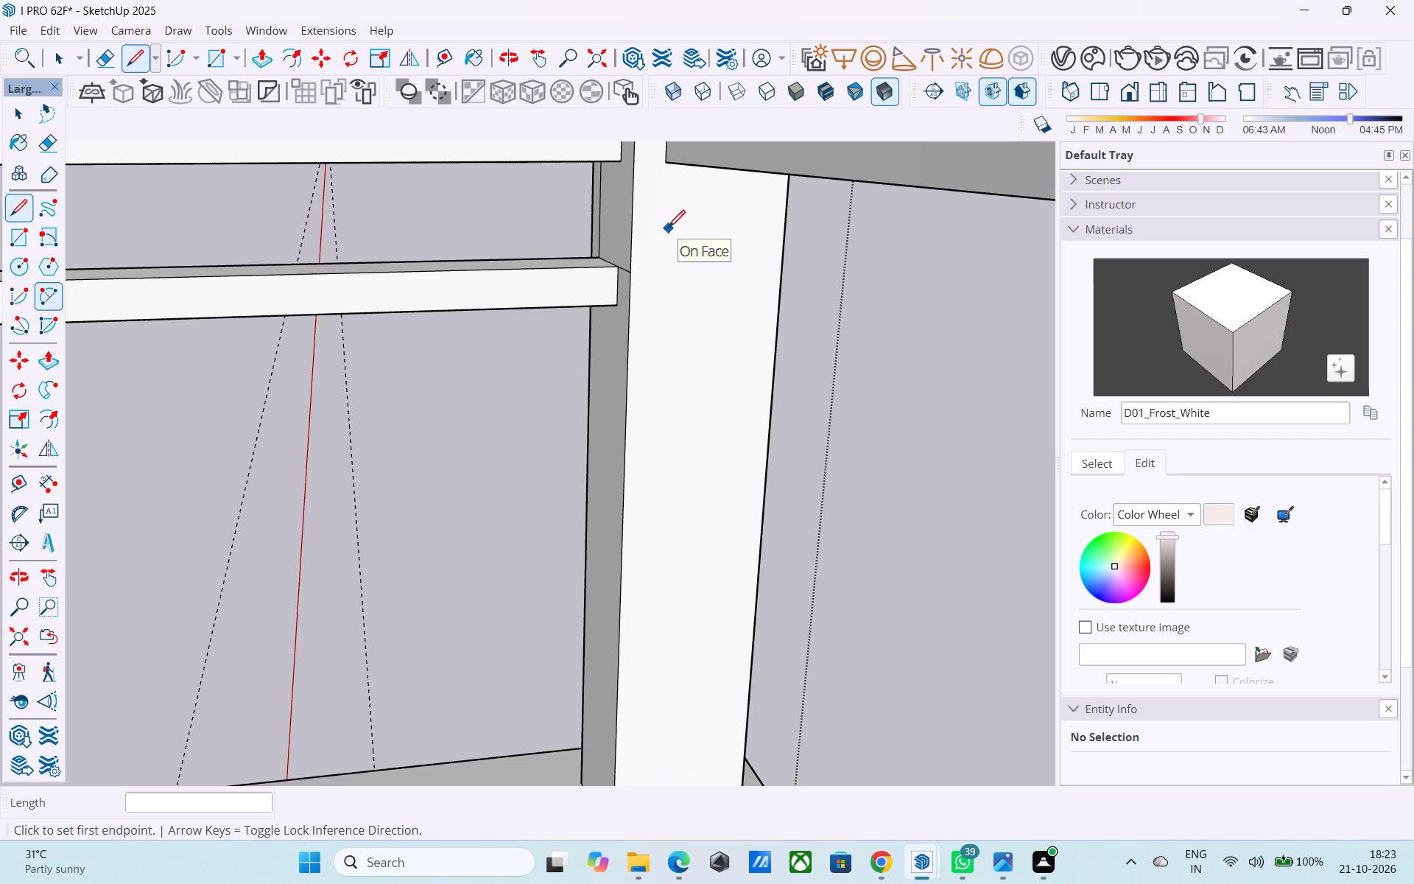
key("l")
left_click(667, 166)
left_click(663, 277)
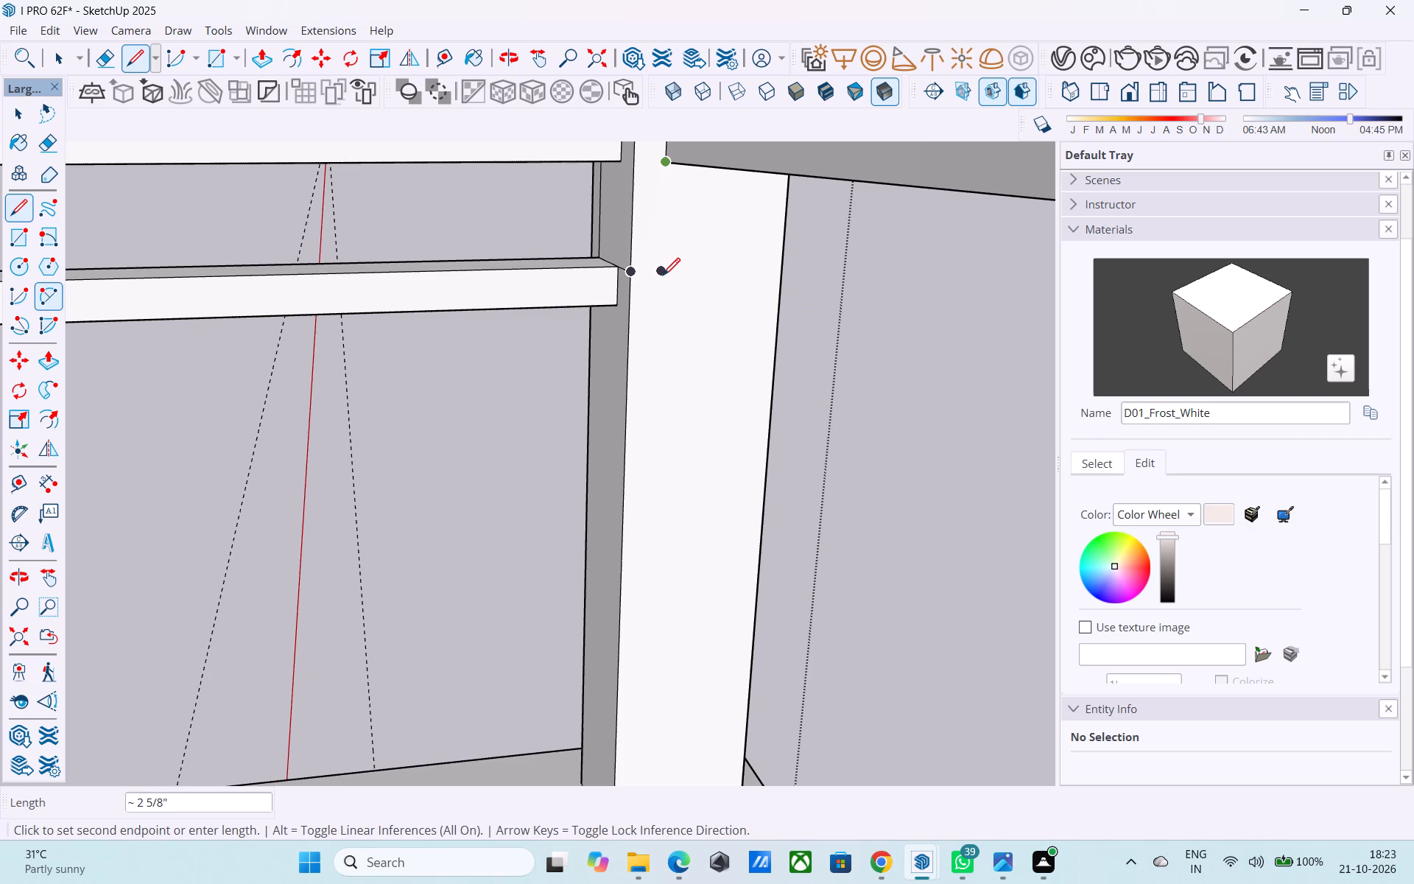
Draw a 2" by 2" square on the outer-corner post's face from the lower end of the guide line beneath the shorter top rail.
key("r")
left_click(663, 277)
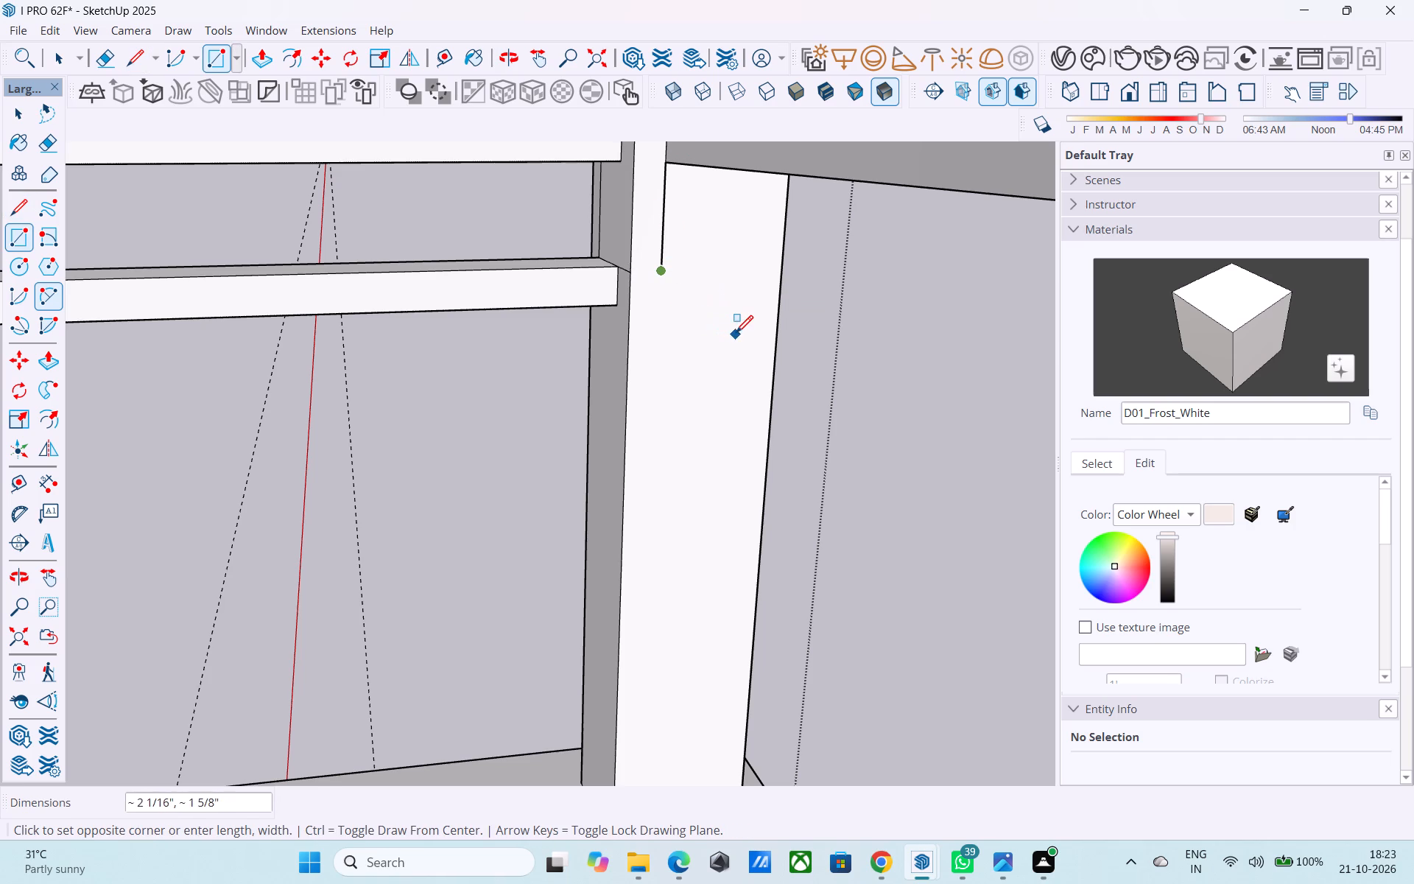
middle_click_drag(736, 330, 507, 295)
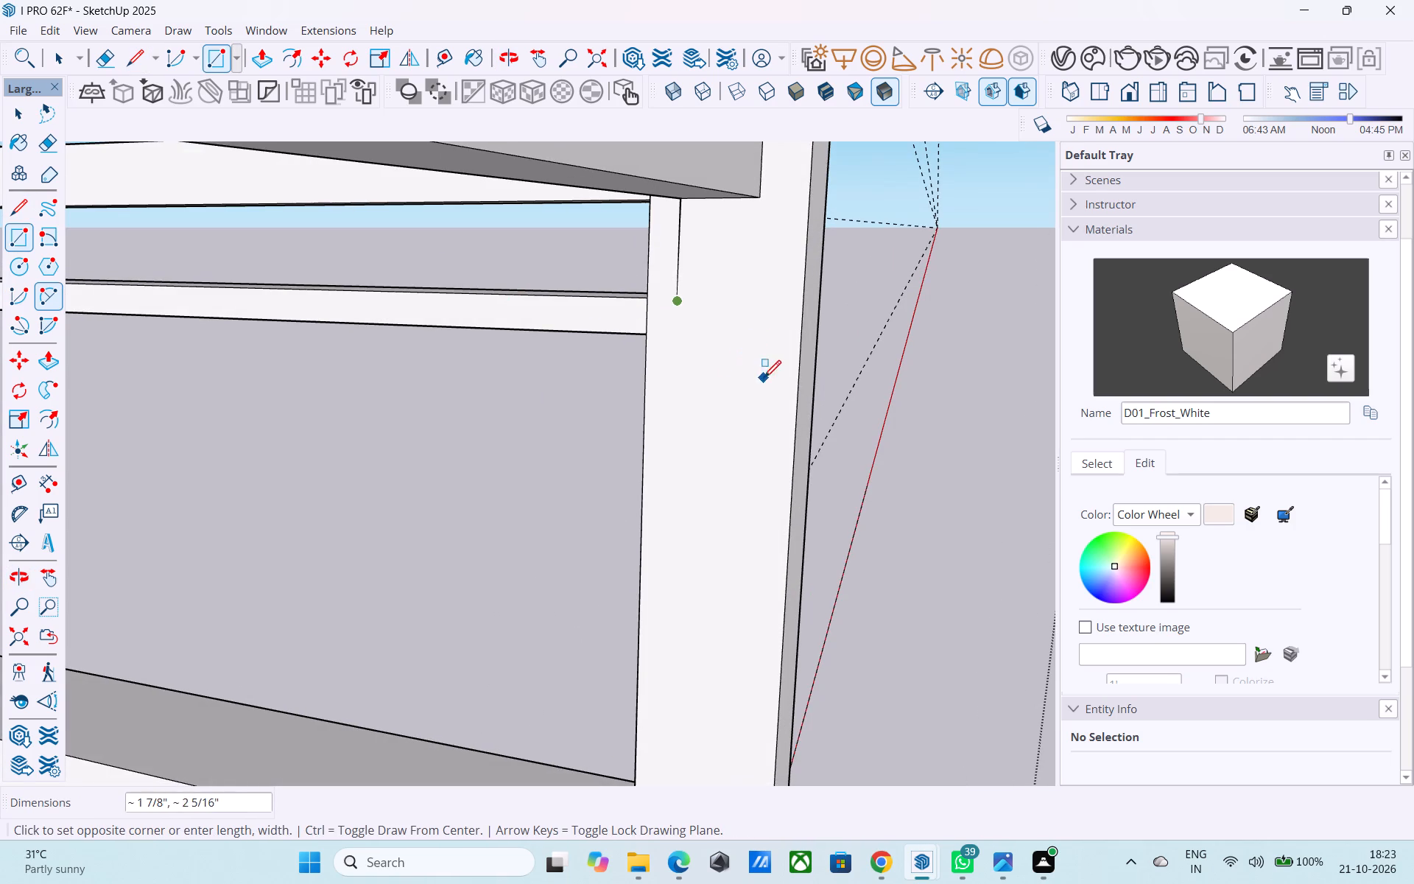
middle_click_drag(760, 354, 687, 367)
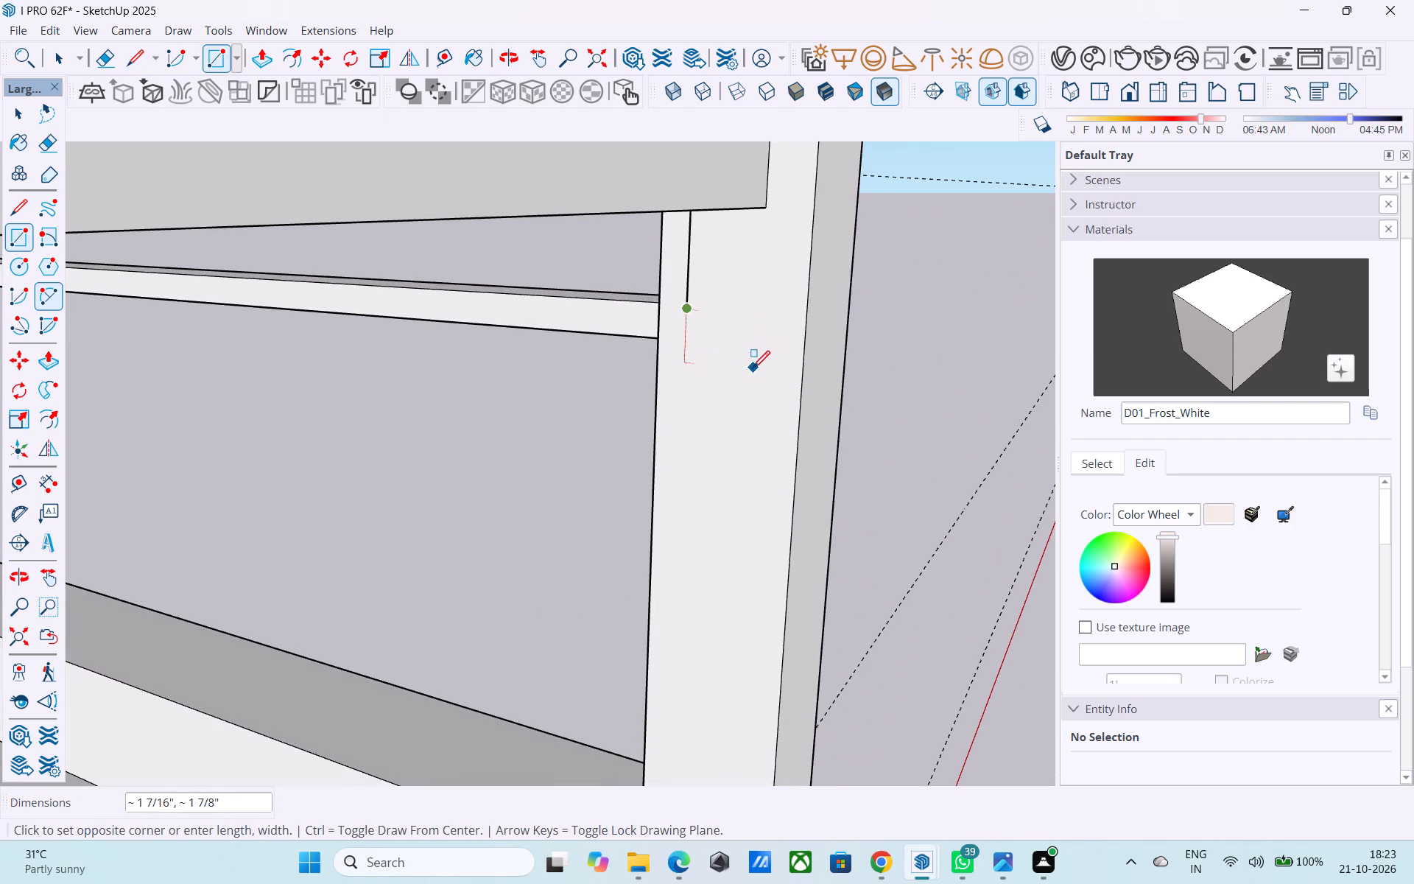
type("2\",2\"")
key("Return")
Split the new 2" square into upper and lower halves with a line between its side midpoints.
key("l")
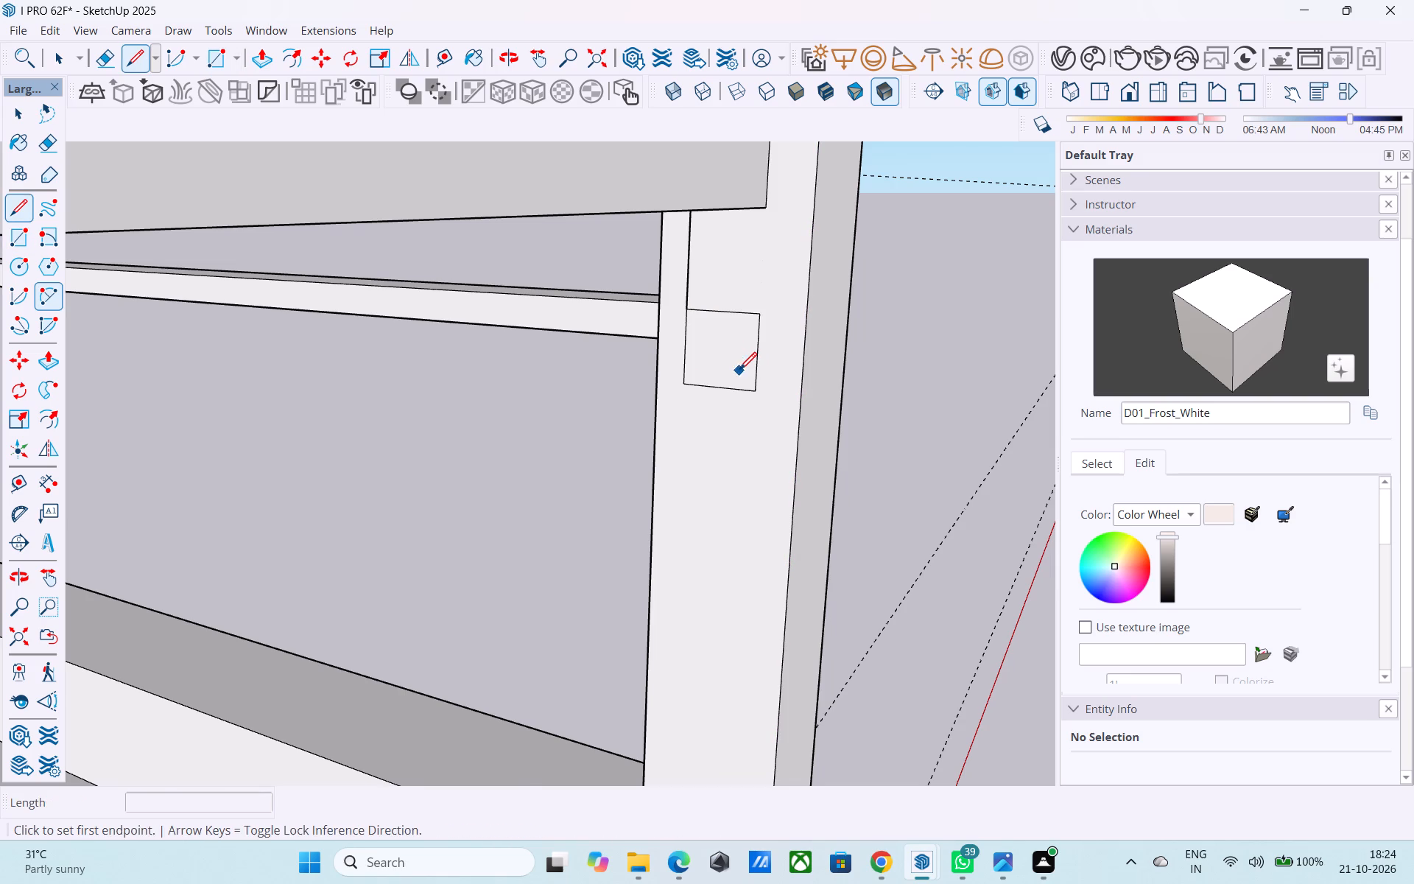
left_click(755, 353)
left_click(686, 343)
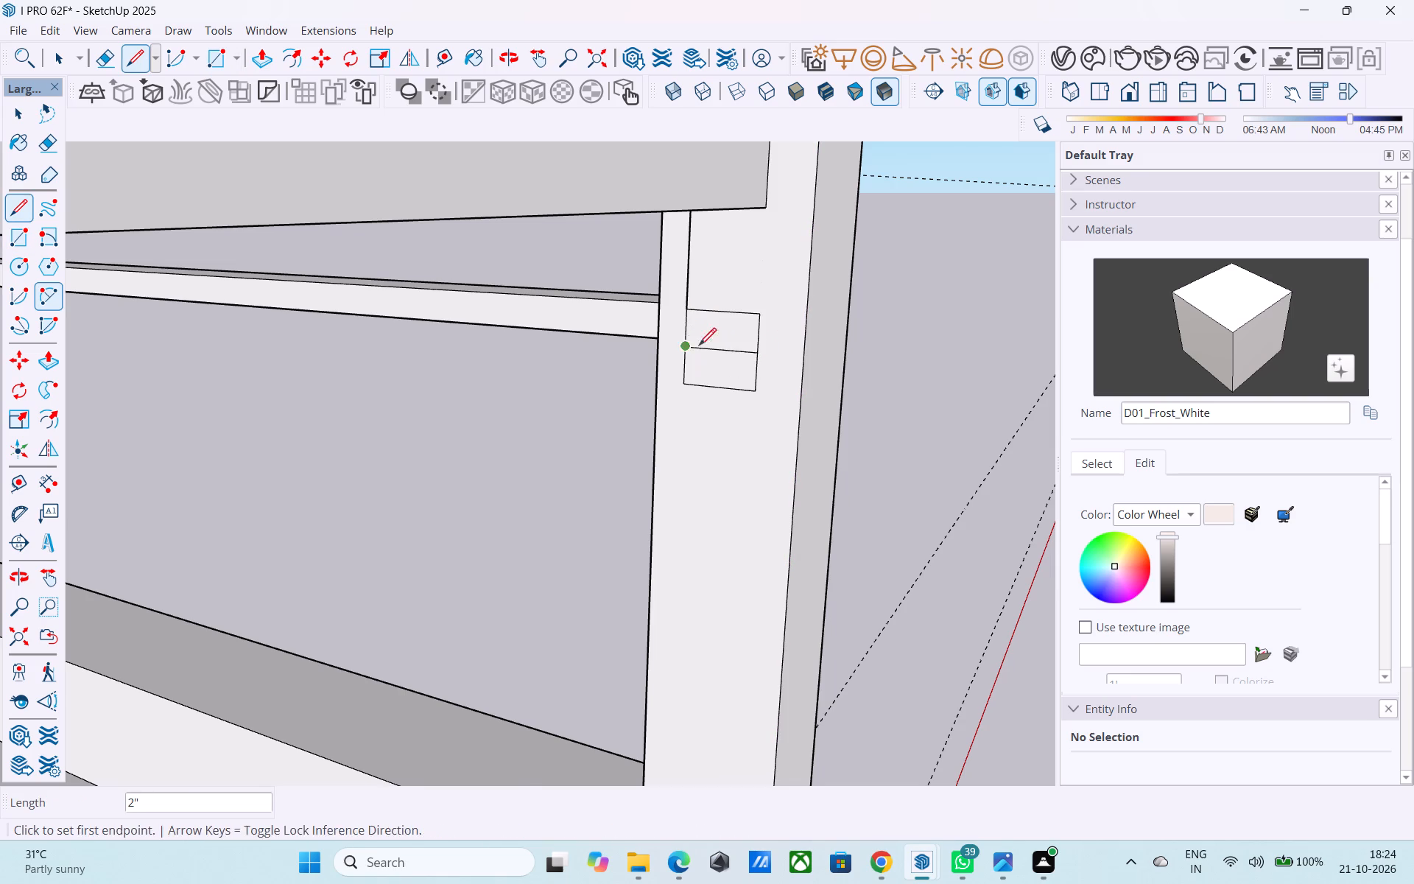
Push/Pull the square's lower half 5' 6" to the wall-end post to form a lower rail beneath the shorter top rail.
key("space")
left_click(714, 357)
key("p")
left_click(714, 357)
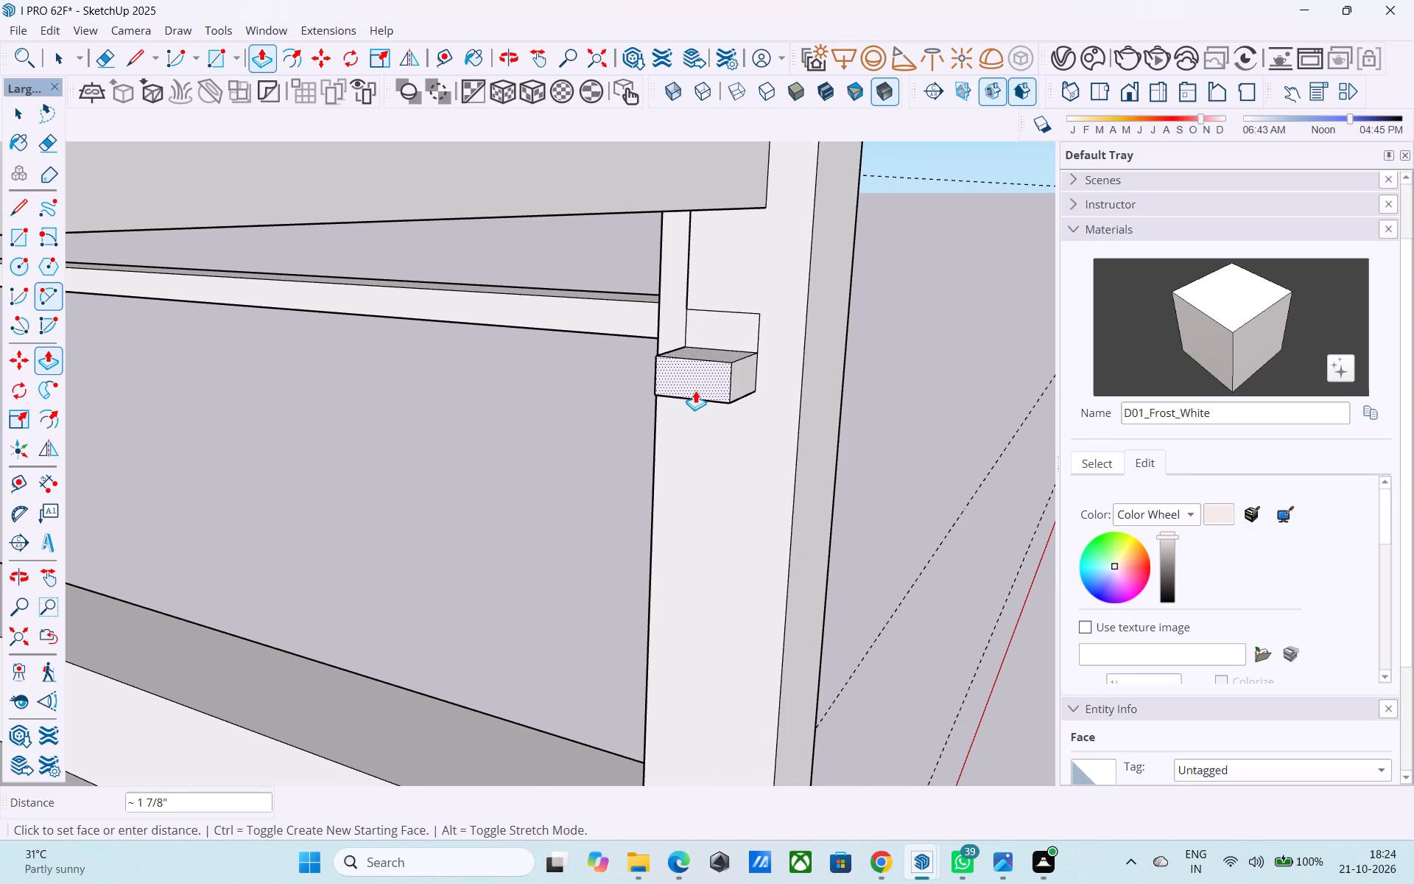
scroll(695, 390, "down", 3)
middle_click_drag(694, 395, 547, 399)
scroll(549, 386, "down", 11)
middle_click_drag(544, 406, 247, 424)
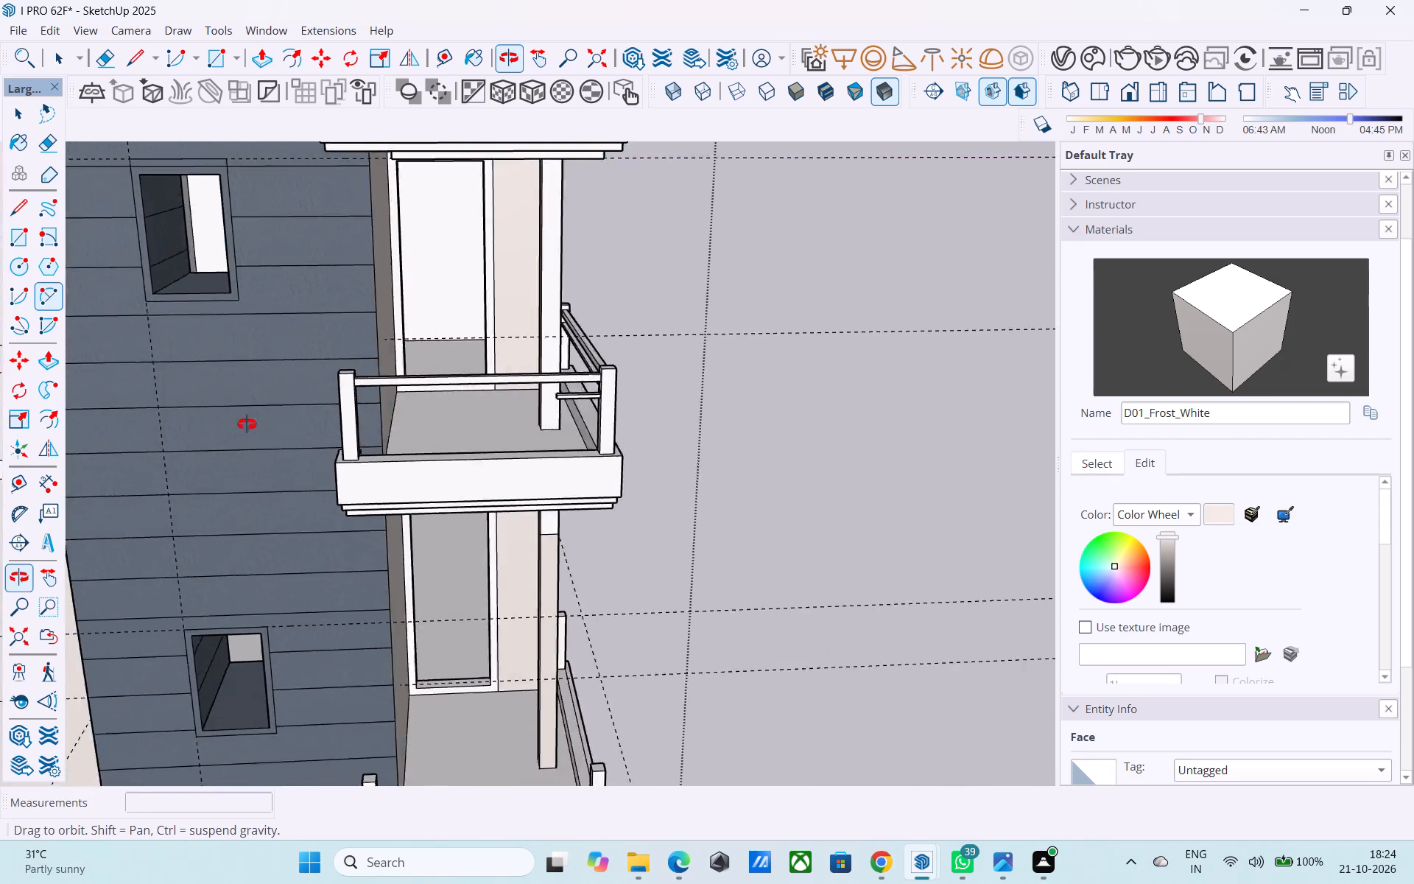
middle_click_drag(247, 424, 85, 431)
scroll(443, 410, "up", 13)
left_click(345, 362)
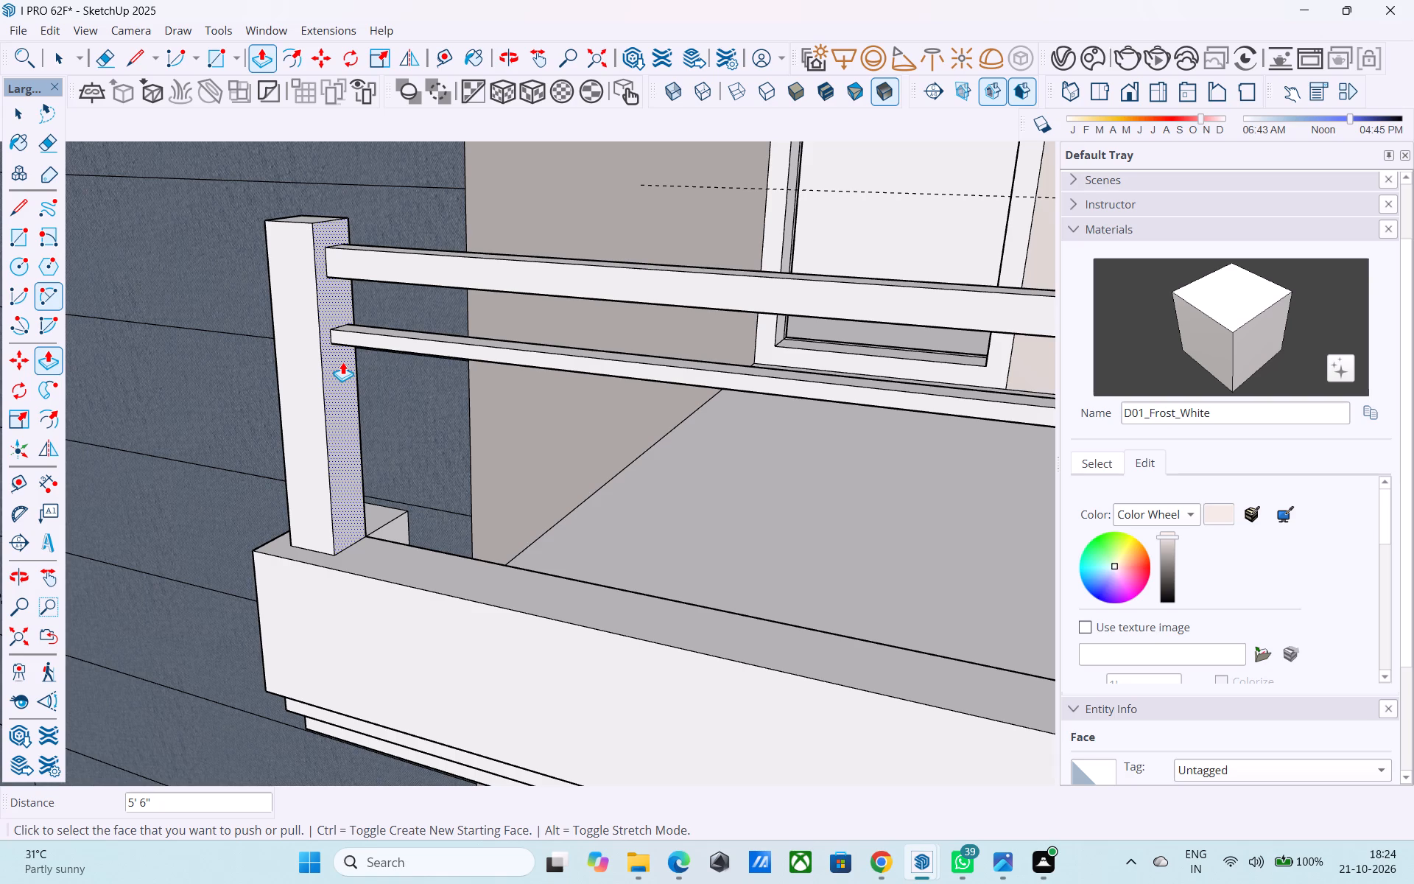
Examine the middle balcony's top and lower rails from both sides of the outer-corner post.
scroll(344, 362, "down", 12)
middle_click_drag(317, 455, 157, 362)
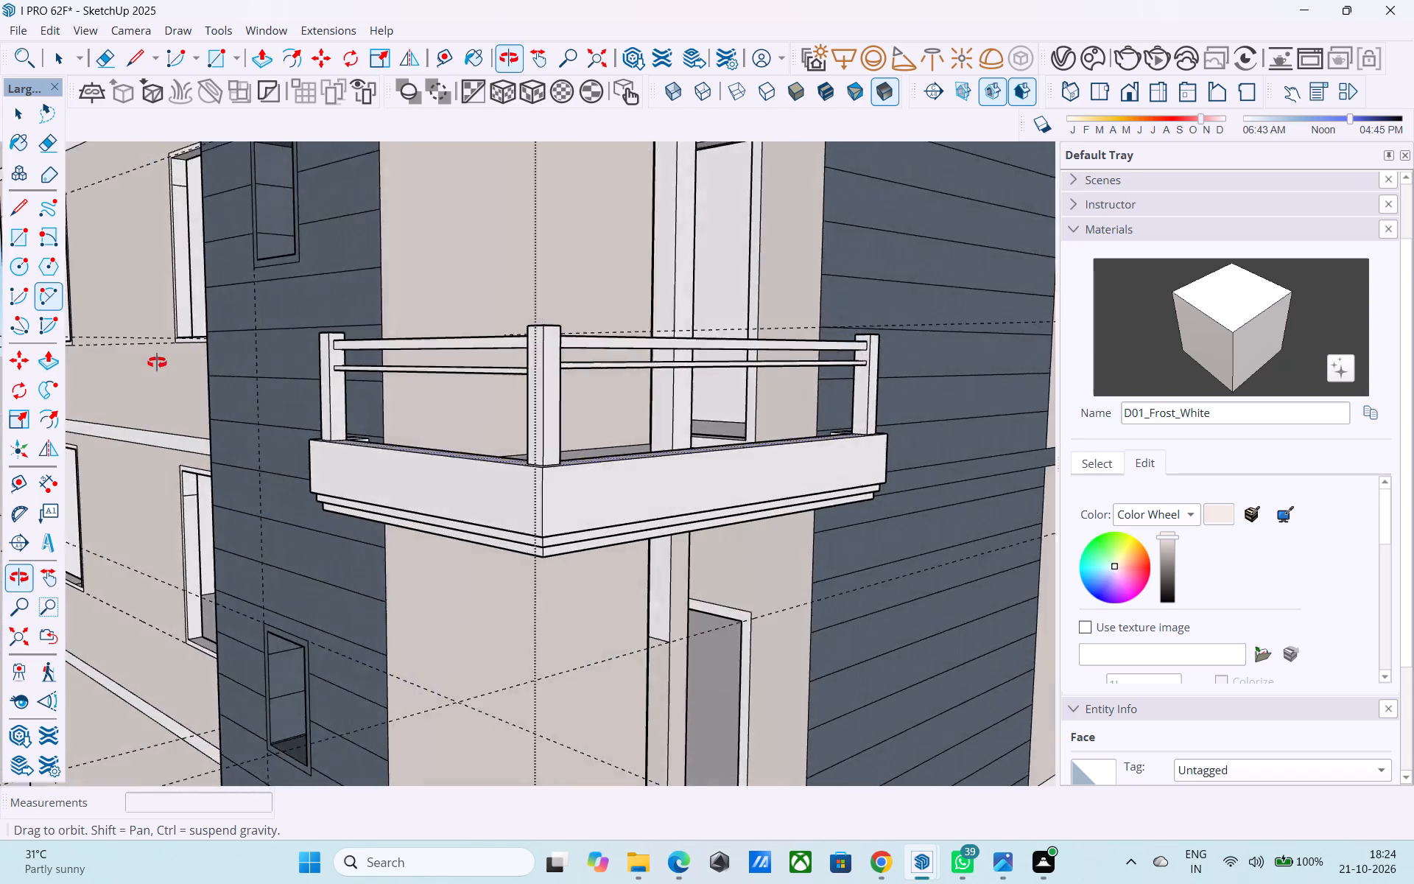
middle_click_drag(157, 362, 143, 392)
scroll(434, 357, "up", 7)
middle_click_drag(505, 413, 488, 377)
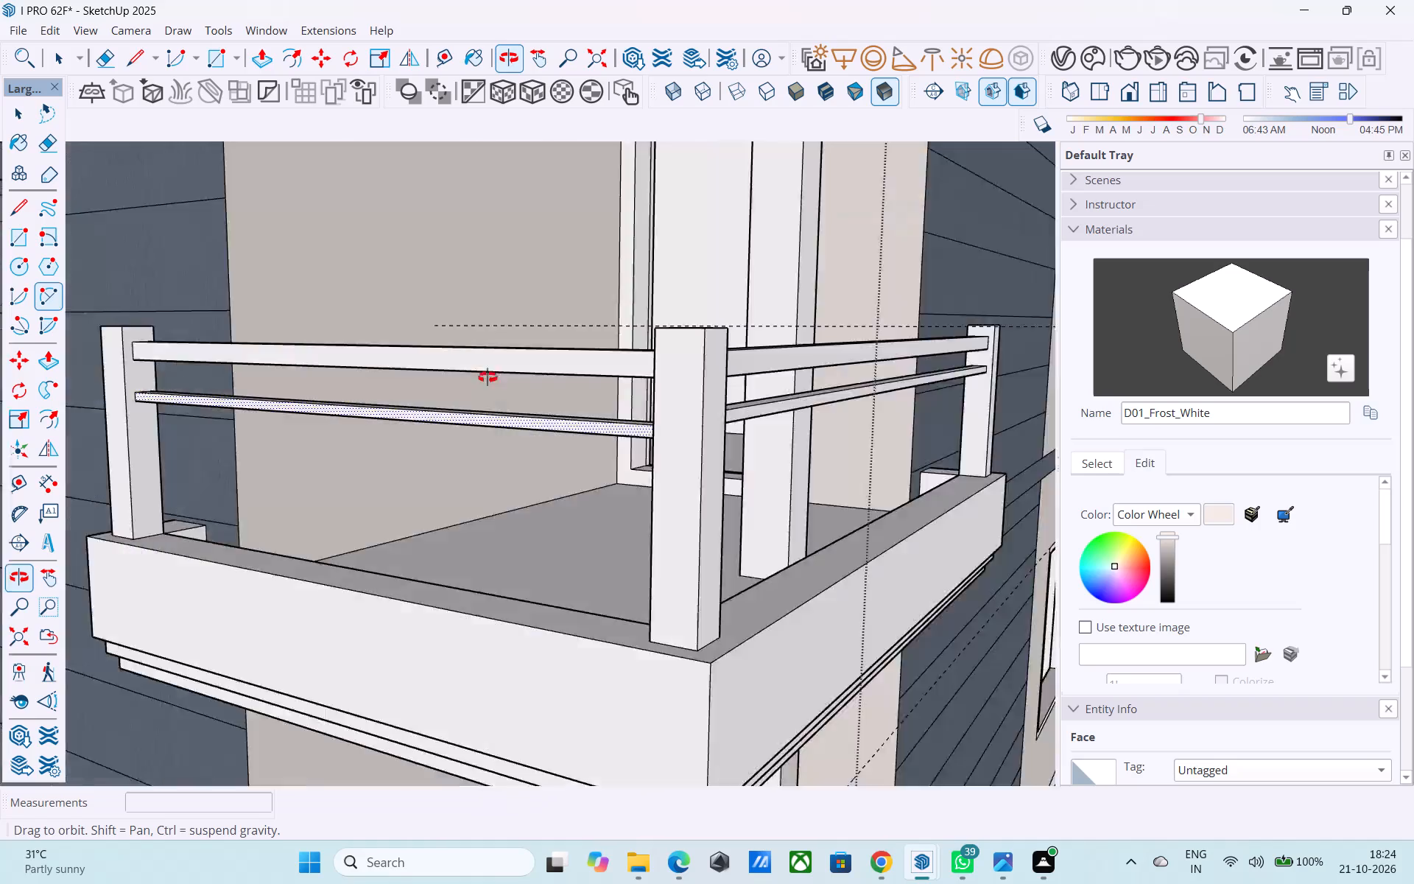
middle_click_drag(488, 377, 233, 331)
middle_click_drag(488, 359, 179, 377)
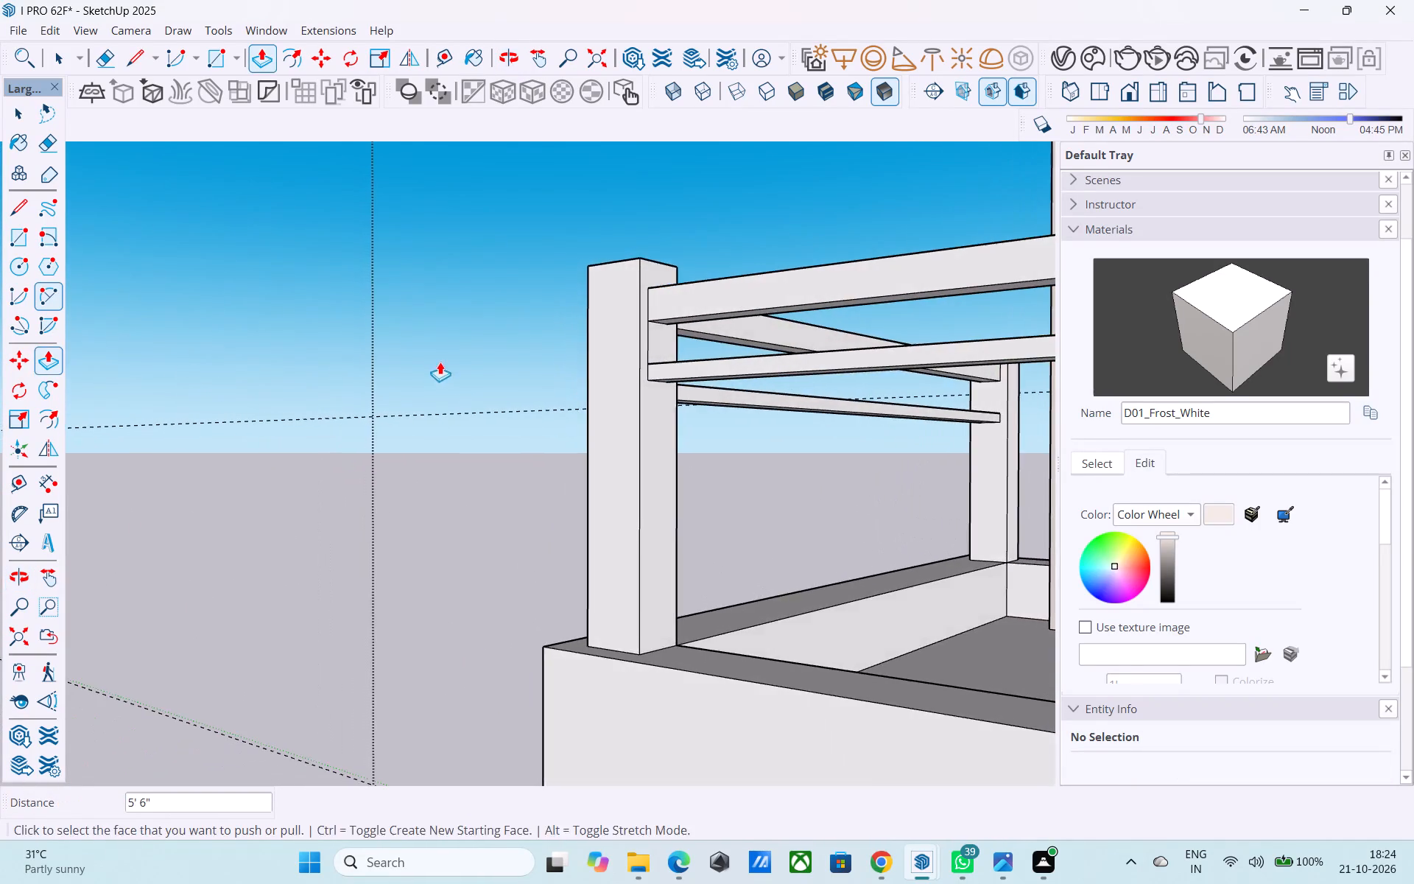
middle_click_drag(440, 361, 518, 398)
scroll(559, 372, "down", 13)
middle_click_drag(583, 410, 756, 416)
scroll(949, 429, "up", 5)
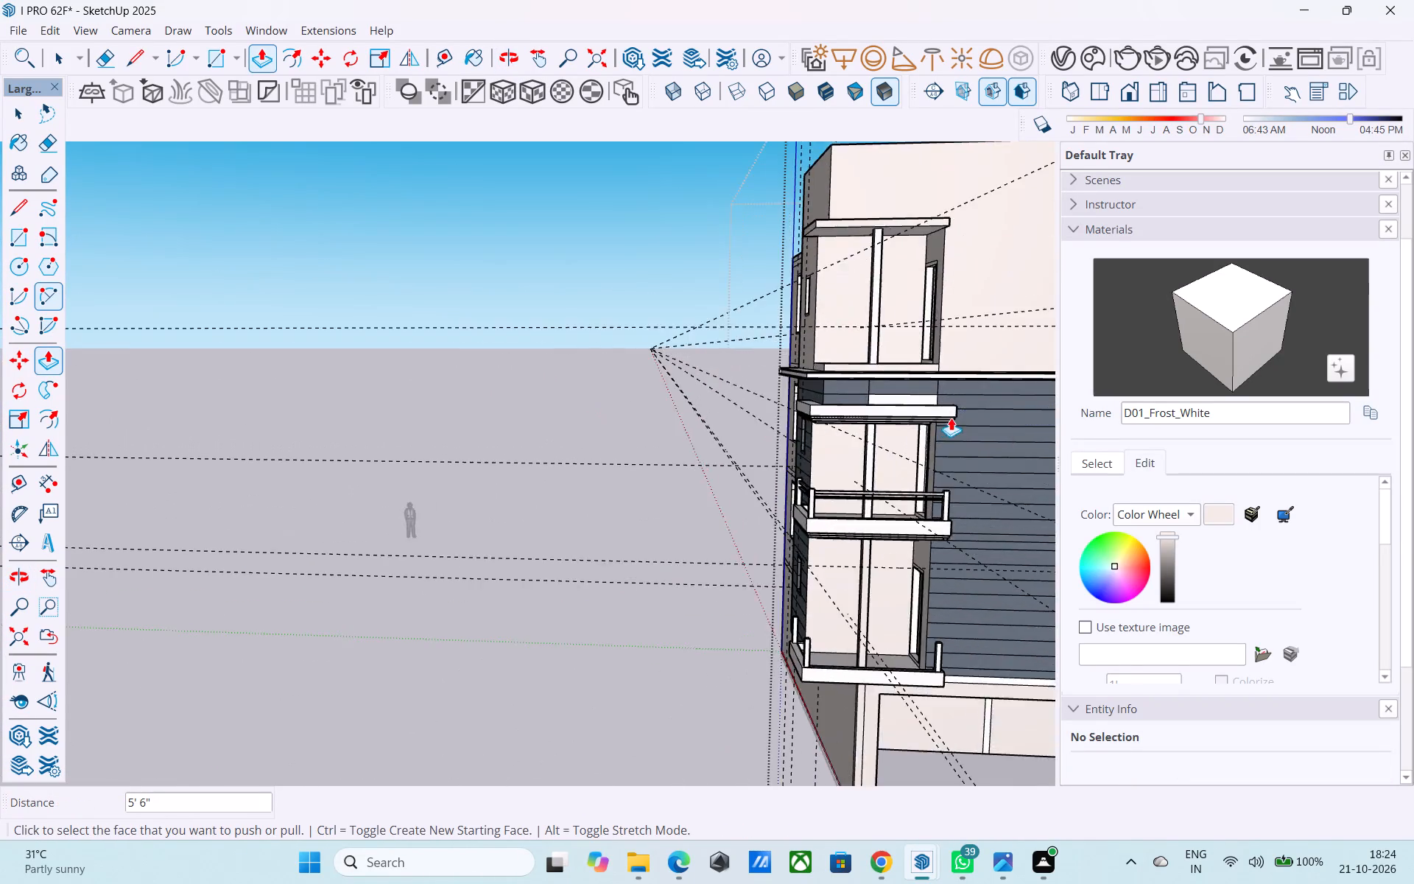
scroll(951, 418, "up", 10)
middle_click_drag(852, 522, 944, 516)
scroll(944, 515, "up", 10)
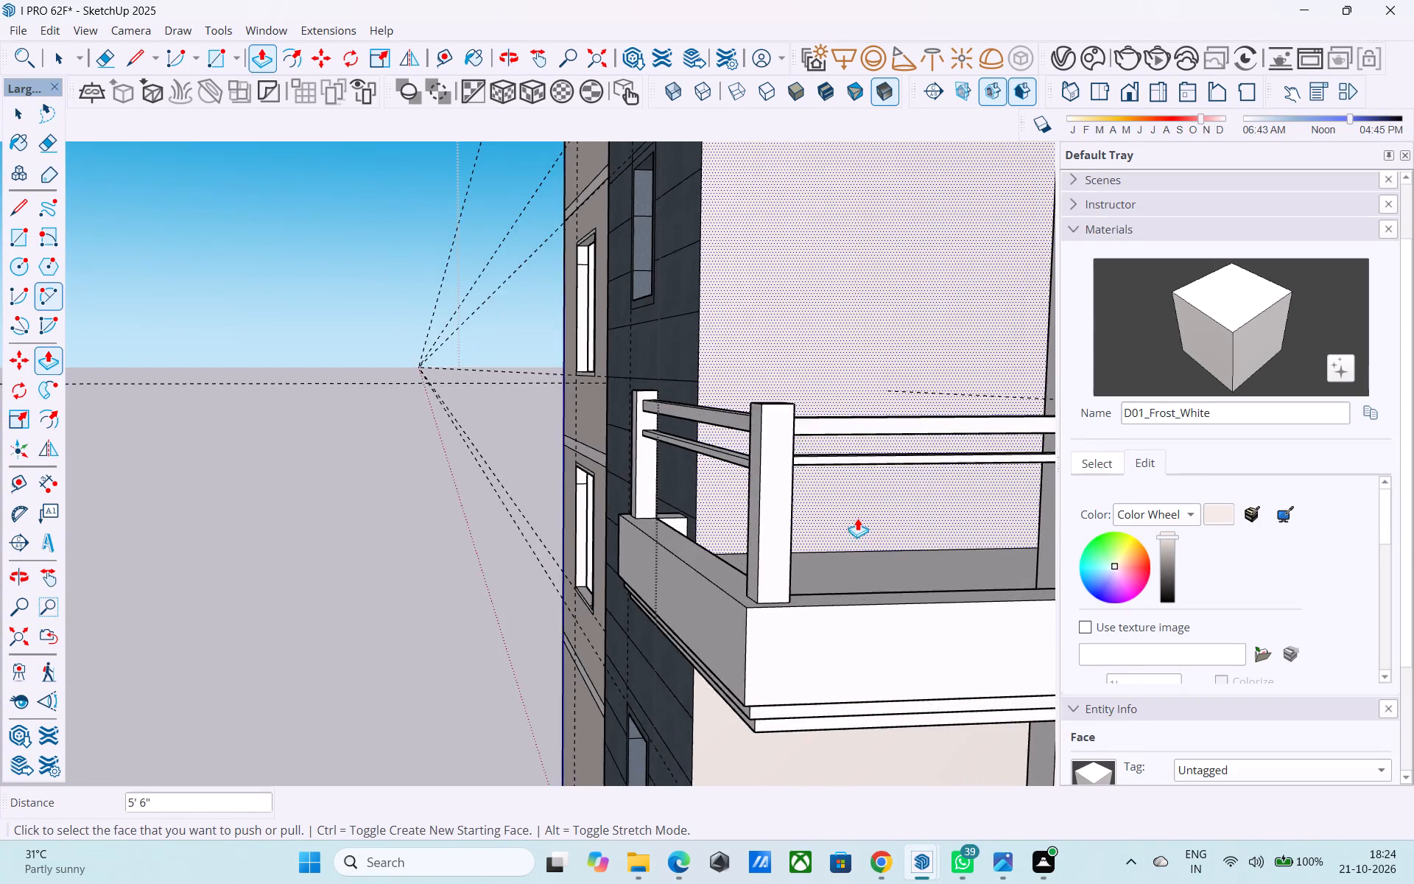
scroll(857, 518, "up", 2)
key("space")
middle_click_drag(818, 513, 1088, 533)
scroll(1085, 533, "up", 1)
scroll(717, 457, "down", 6)
scroll(845, 486, "up", 3)
scroll(485, 447, "down", 6)
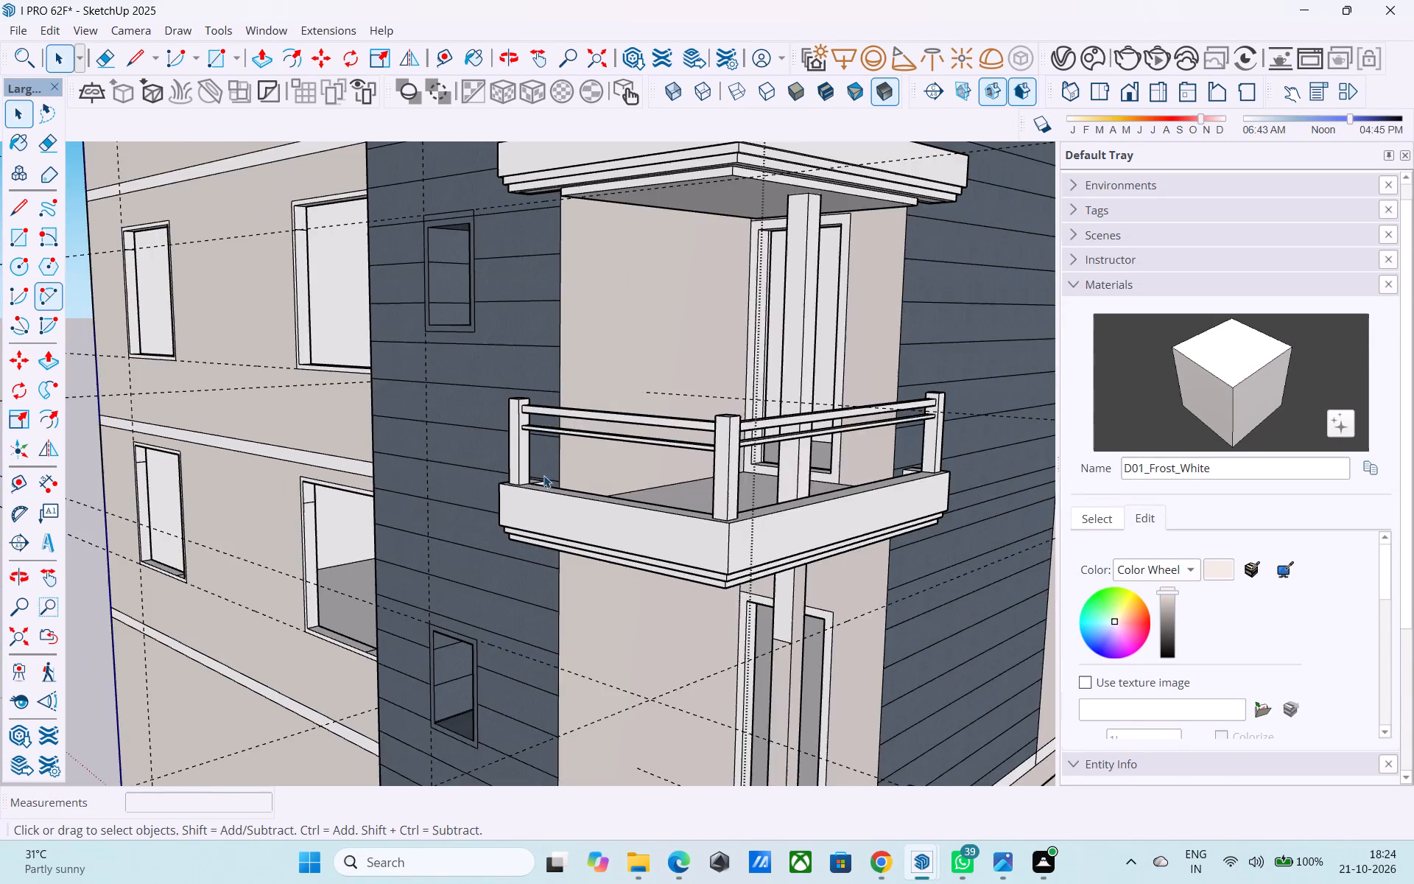
middle_click_drag(870, 460, 603, 536)
scroll(603, 536, "up", 4)
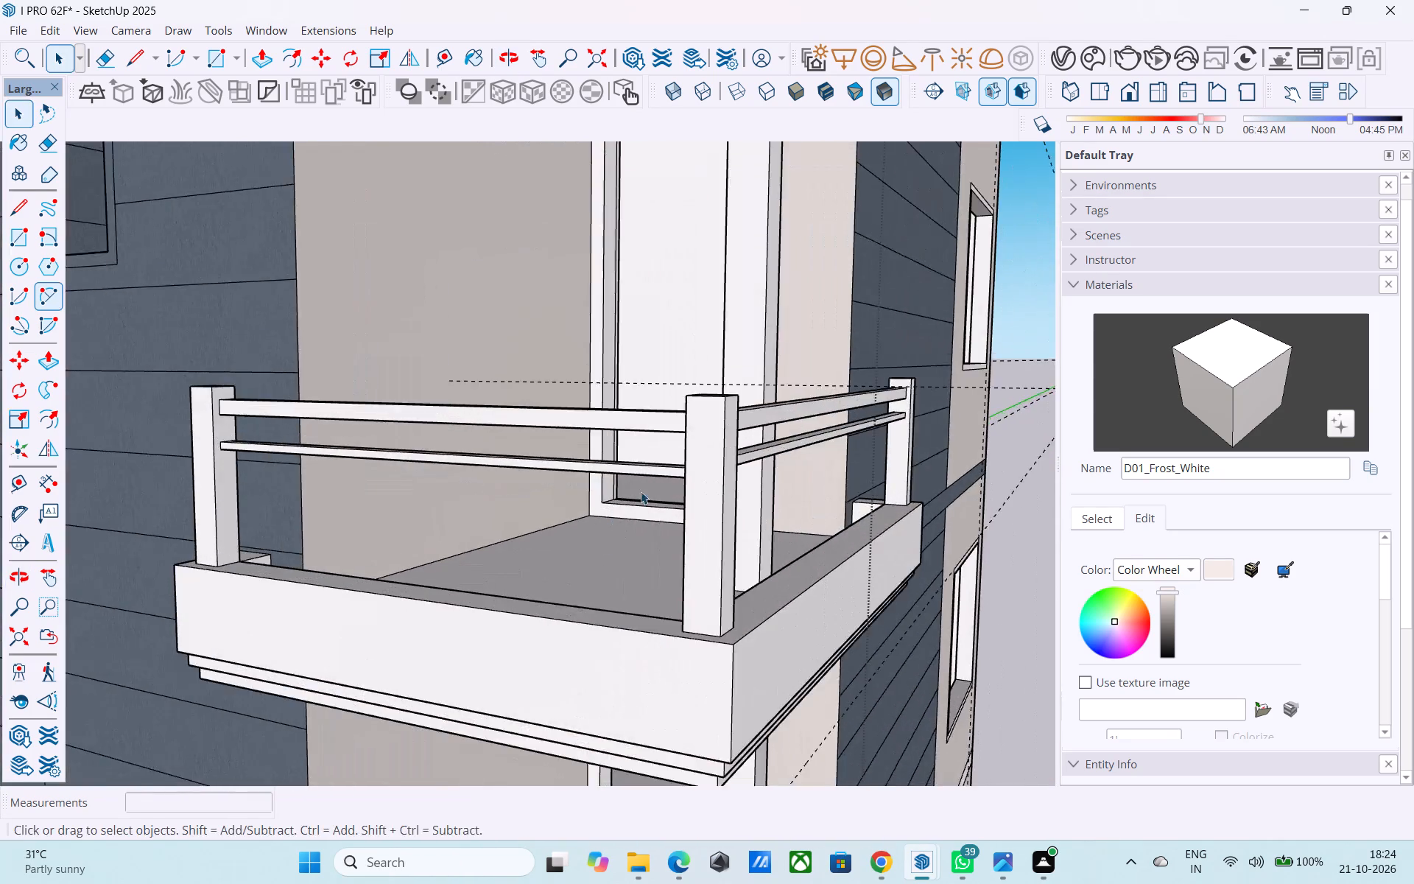
Push/Pull the shorter side's lower rail top face up to the top edge of the 2" square on the outer-corner post.
scroll(641, 491, "up", 7)
middle_click_drag(738, 481, 1074, 524)
scroll(629, 426, "up", 9)
scroll(630, 414, "down", 3)
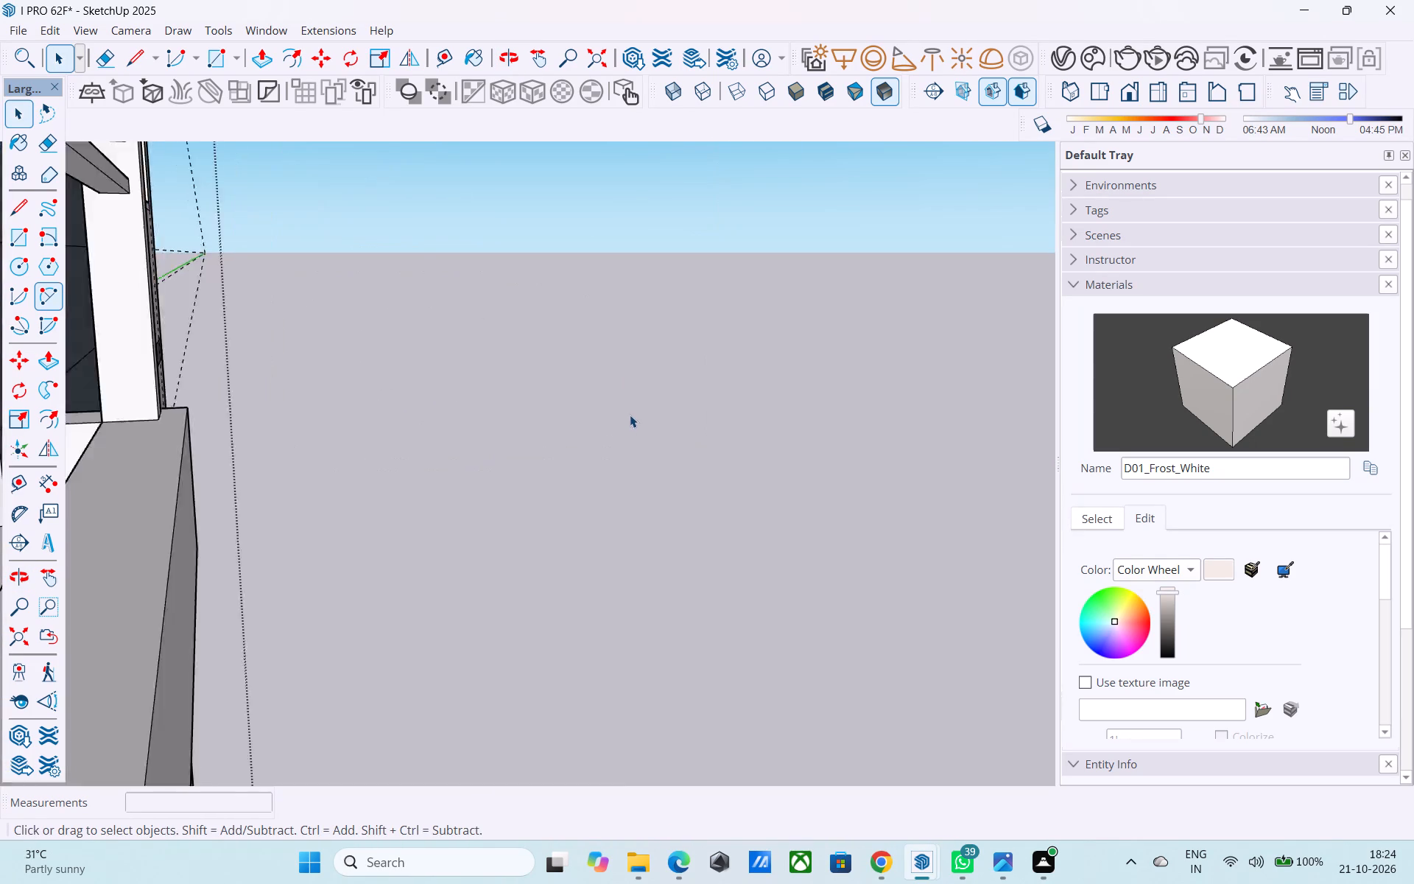
scroll(630, 415, "down", 2)
middle_click(630, 415)
scroll(639, 403, "down", 20)
scroll(639, 403, "down", 7)
scroll(669, 416, "up", 1)
scroll(669, 416, "down", 3)
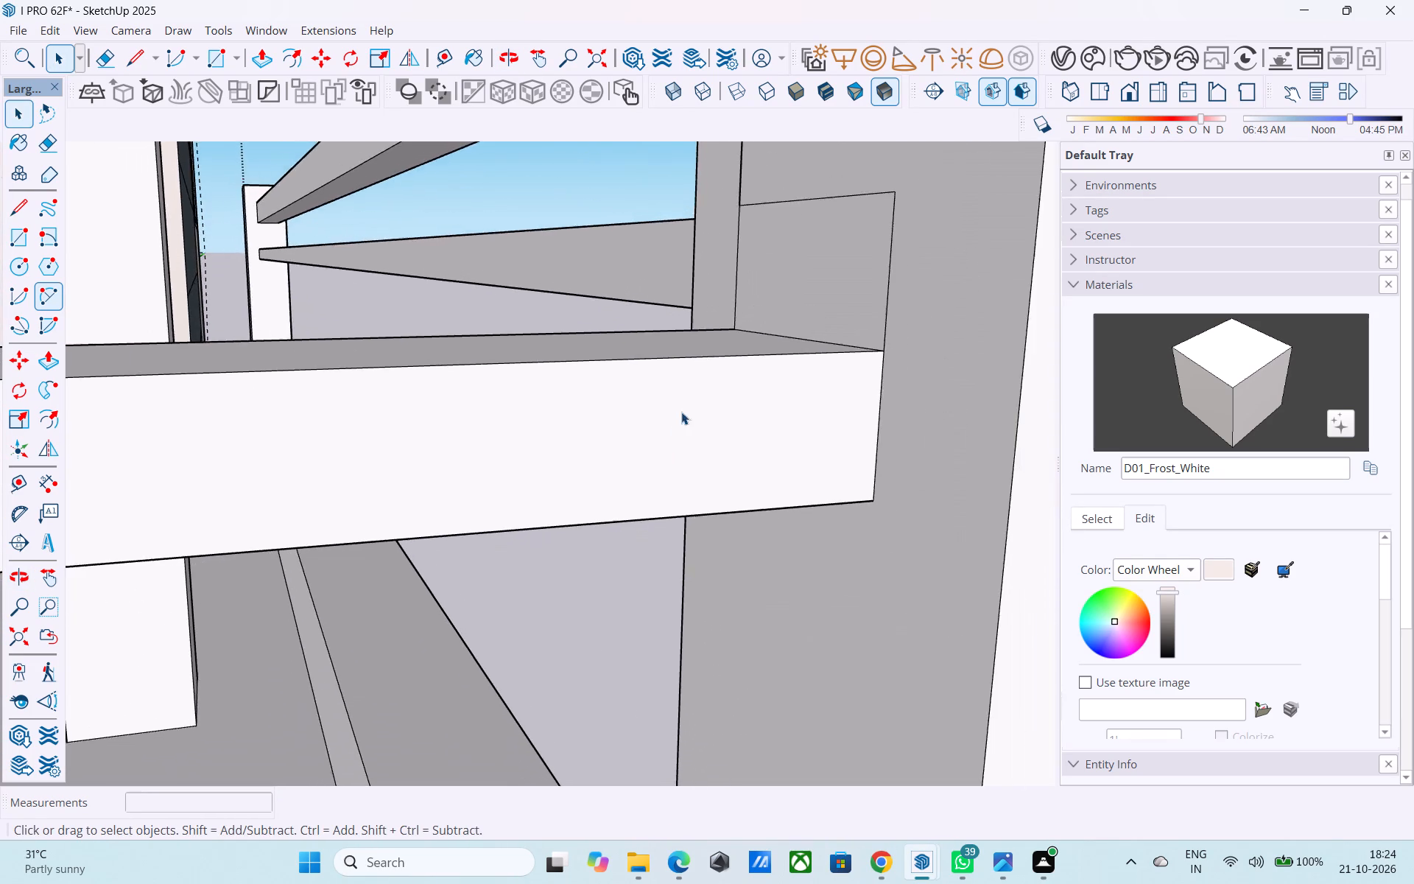
middle_click_drag(691, 365, 1069, 403)
middle_click_drag(542, 344, 643, 333)
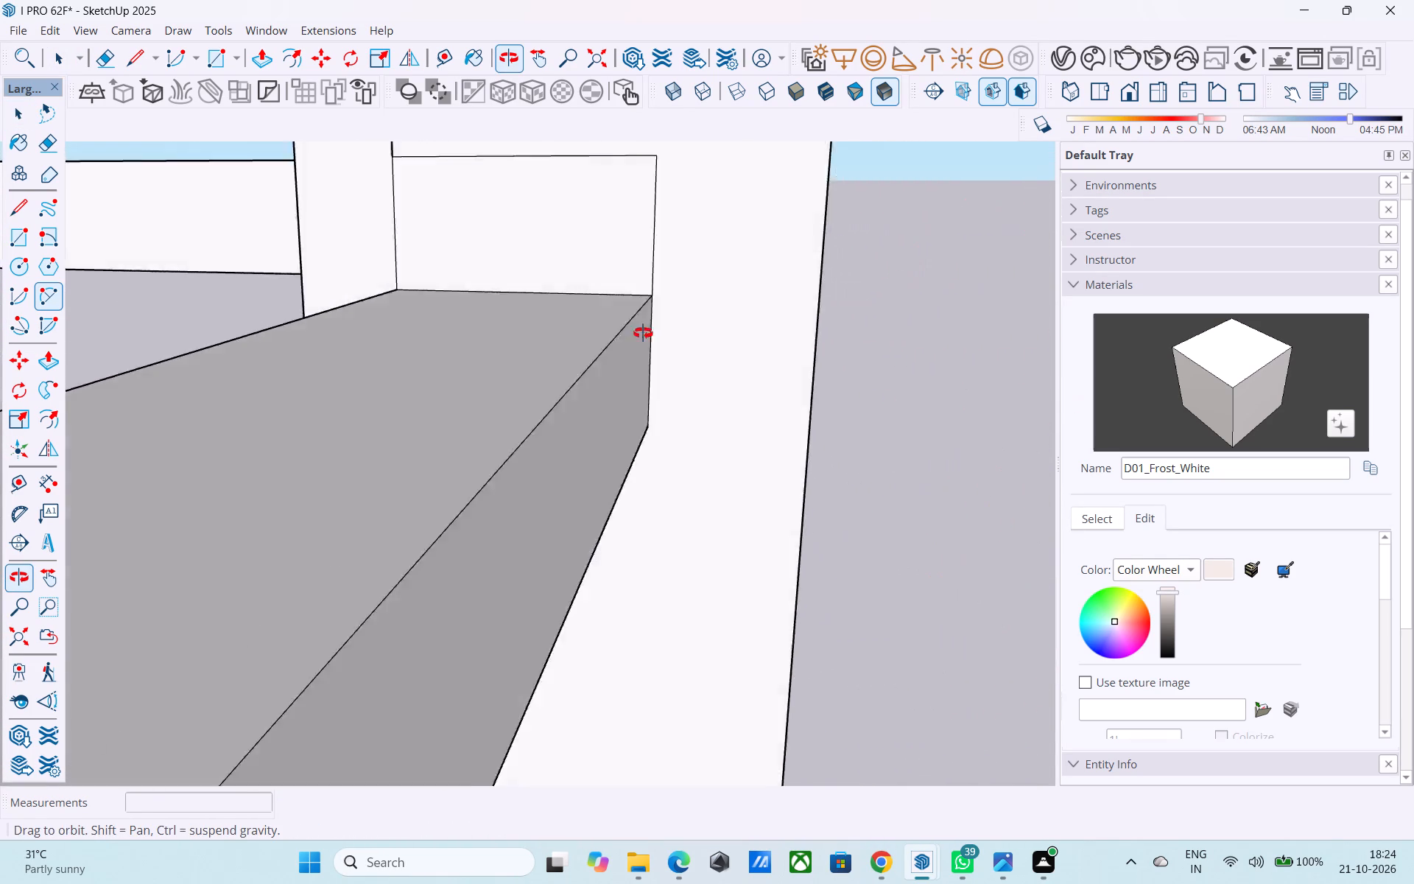
middle_click_drag(643, 333, 826, 328)
middle_click_drag(496, 312, 832, 441, "shift")
key("space")
left_click(549, 392)
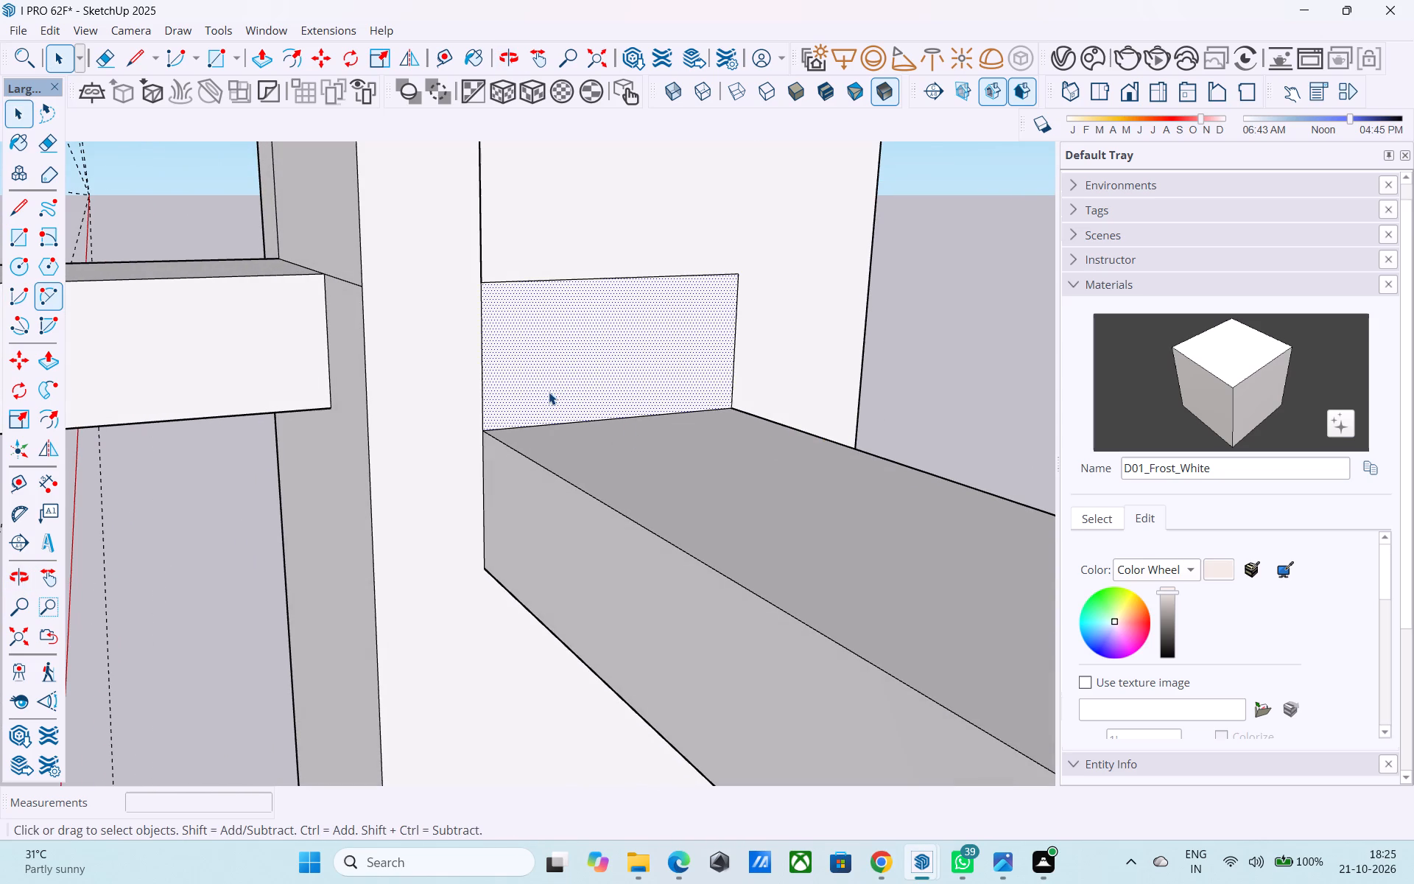
key("space")
middle_click_drag(584, 401, 568, 277)
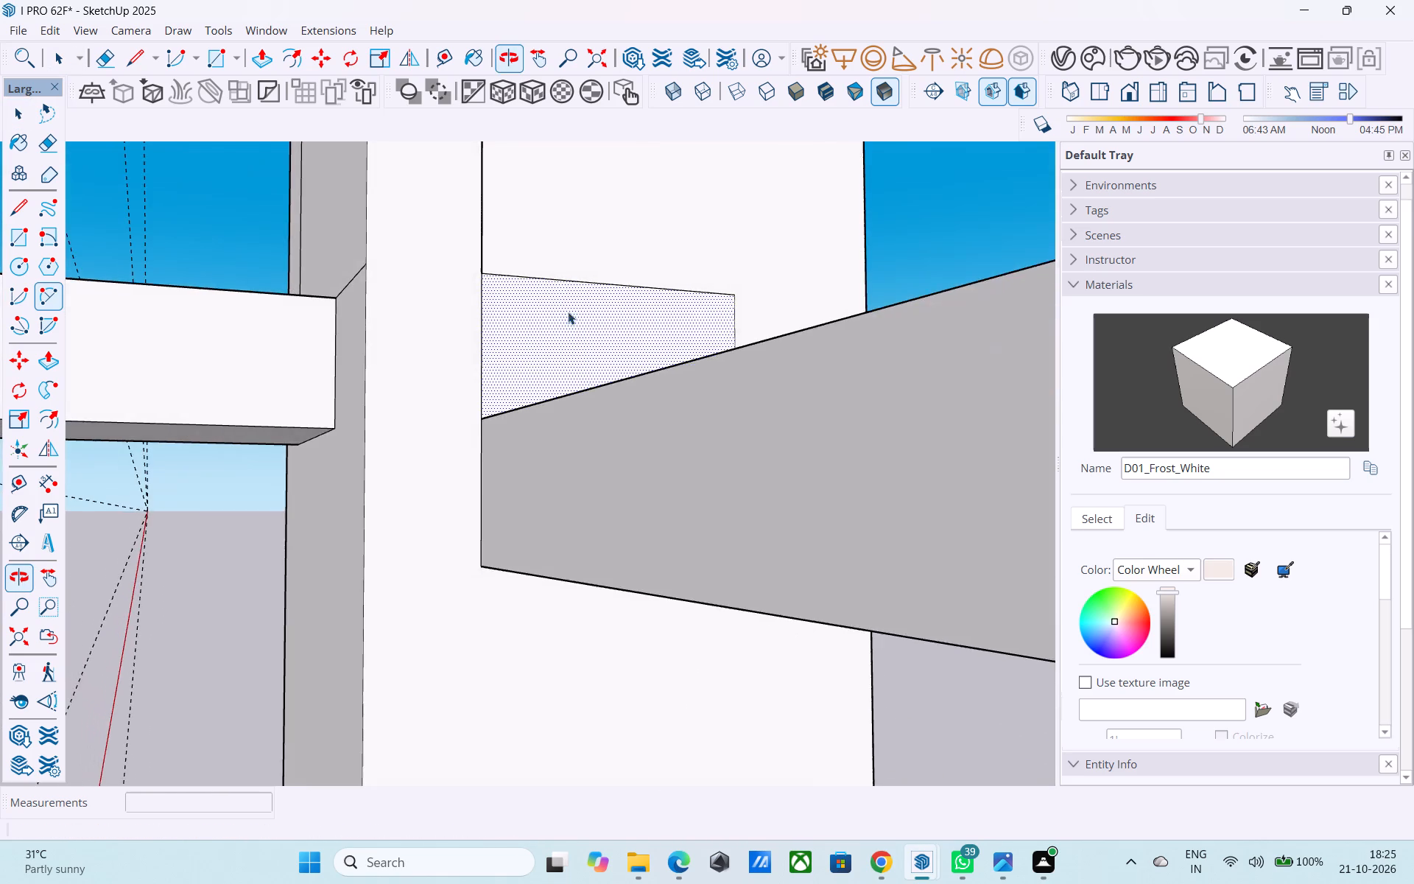
middle_click_drag(589, 428, 611, 483)
middle_click_drag(606, 438, 602, 549)
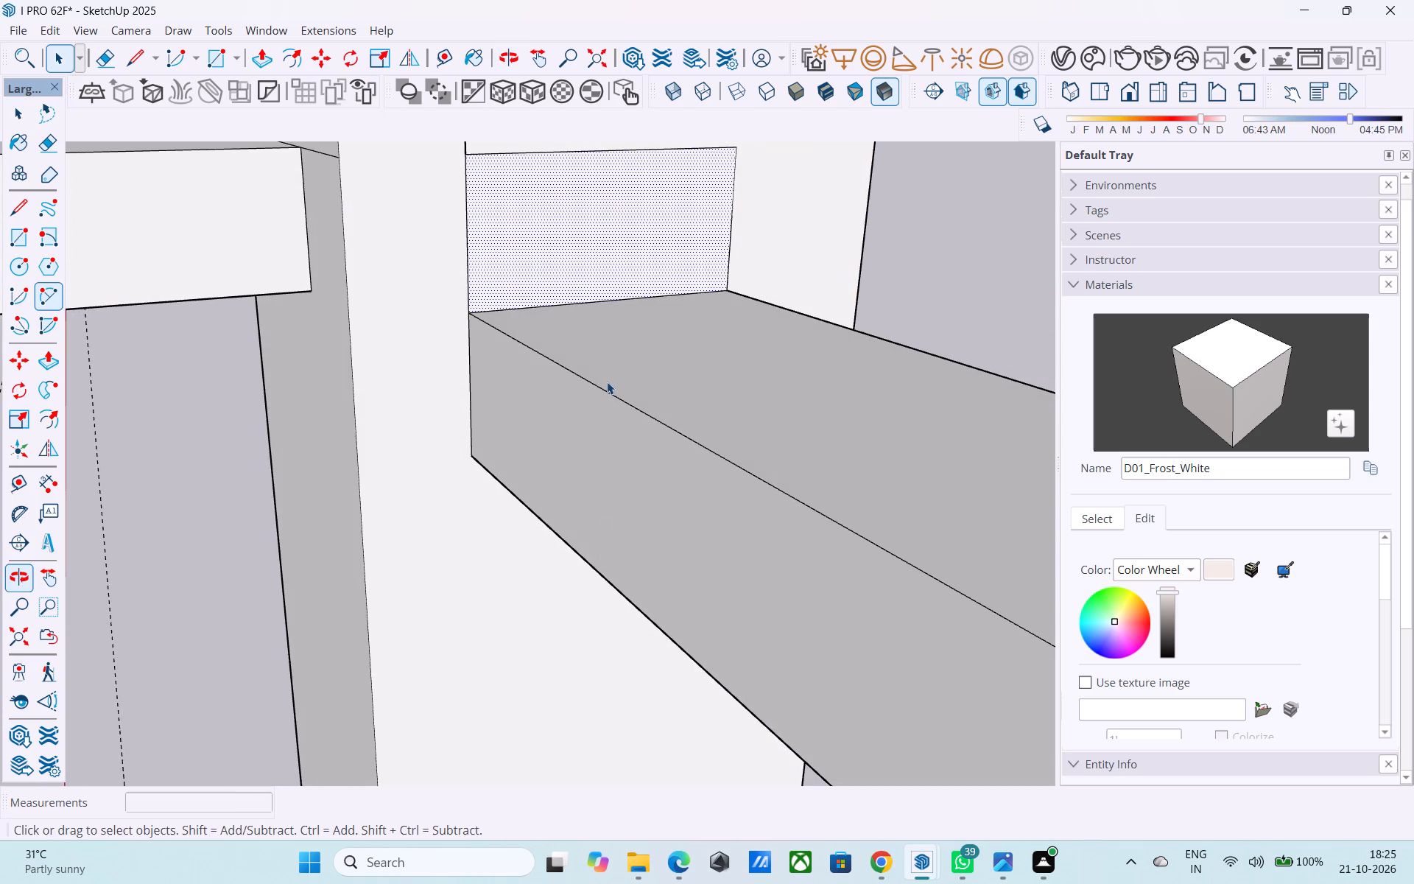
left_click(610, 375)
key("p")
left_click_drag(610, 374, 605, 365)
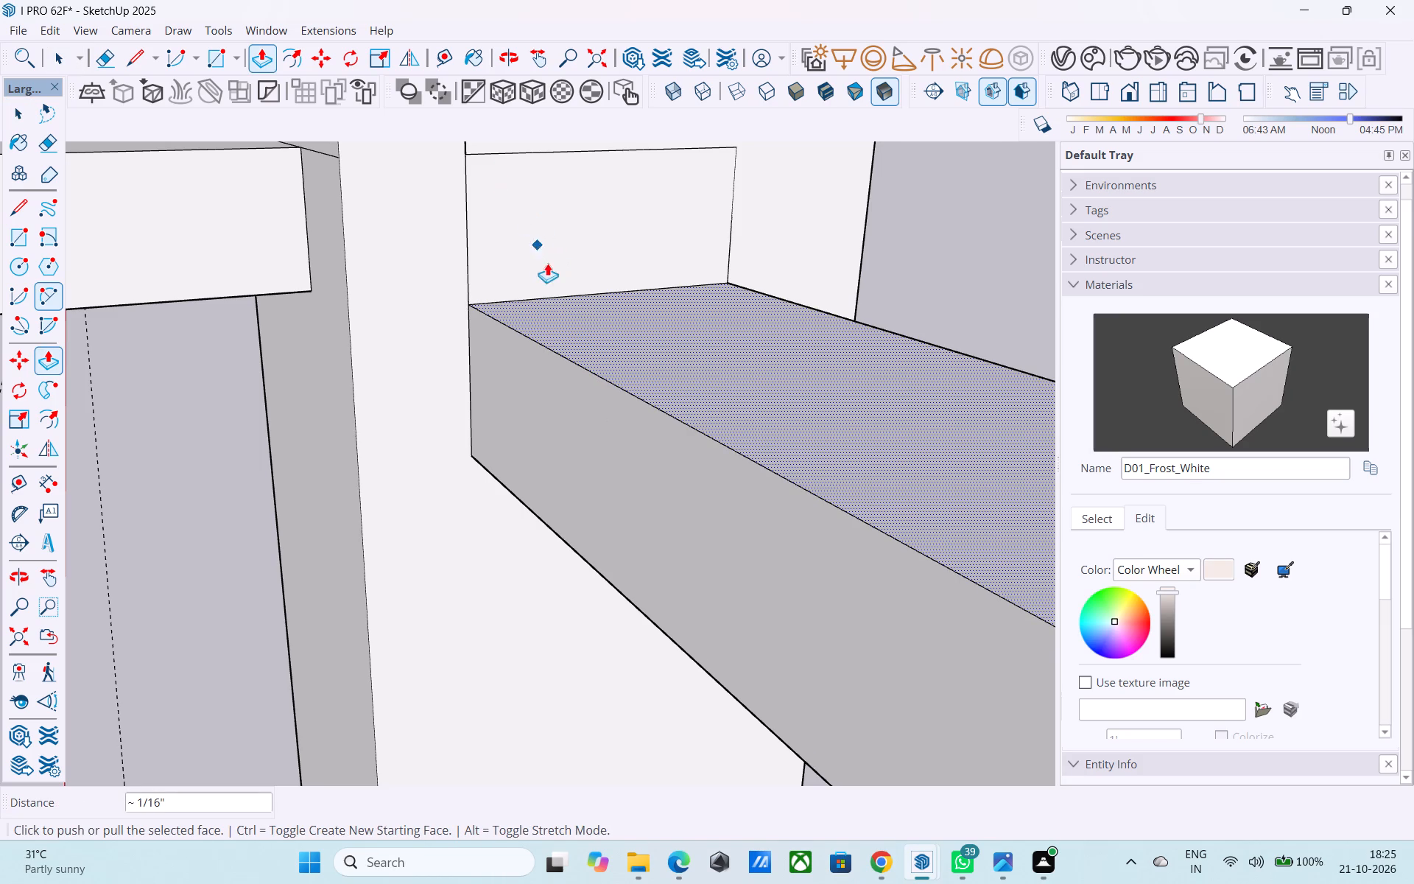
left_click_drag(565, 336, 555, 329)
left_click(527, 299)
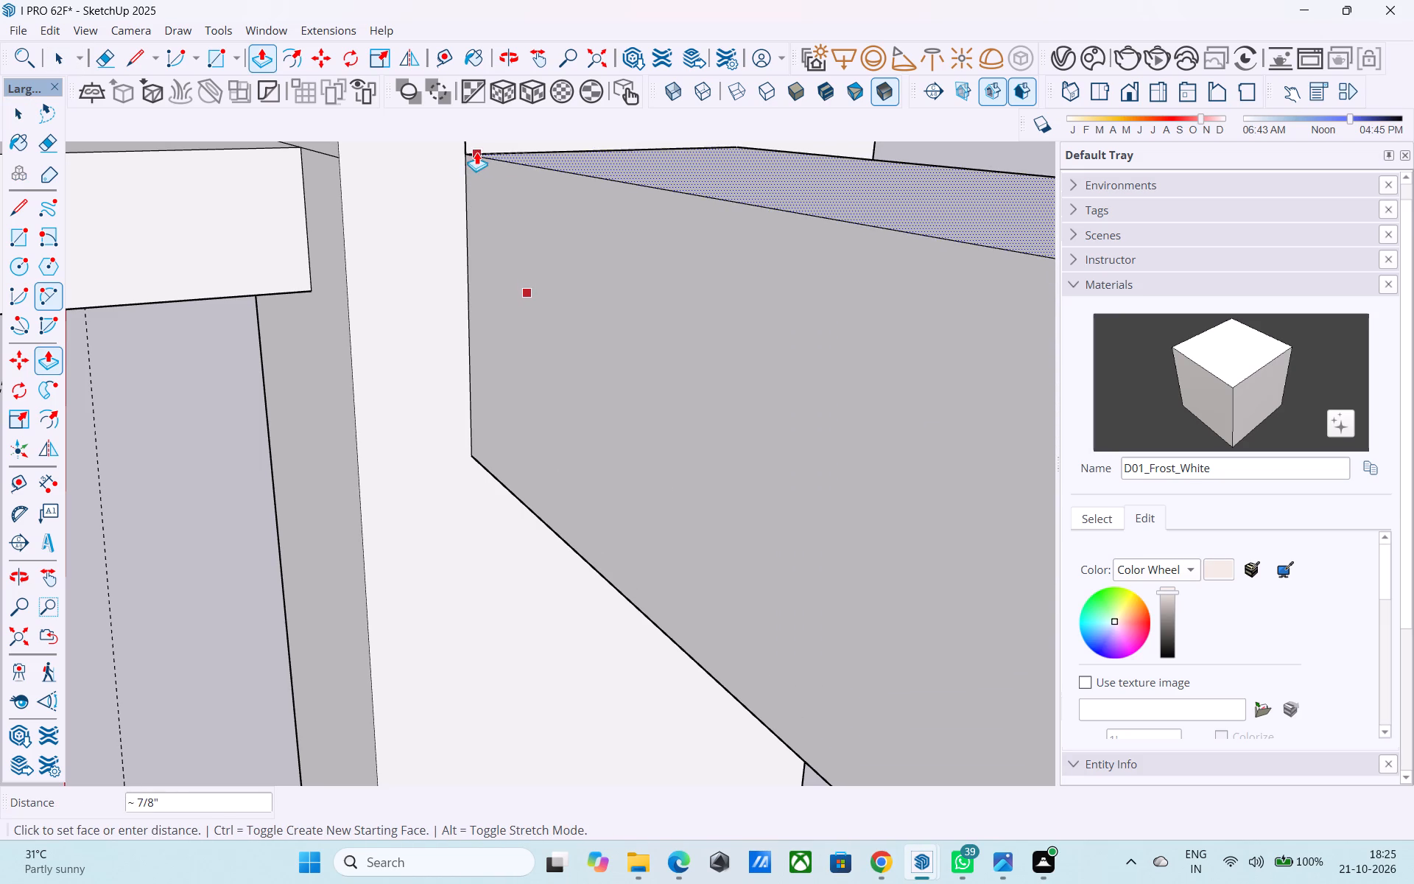
left_click(476, 152)
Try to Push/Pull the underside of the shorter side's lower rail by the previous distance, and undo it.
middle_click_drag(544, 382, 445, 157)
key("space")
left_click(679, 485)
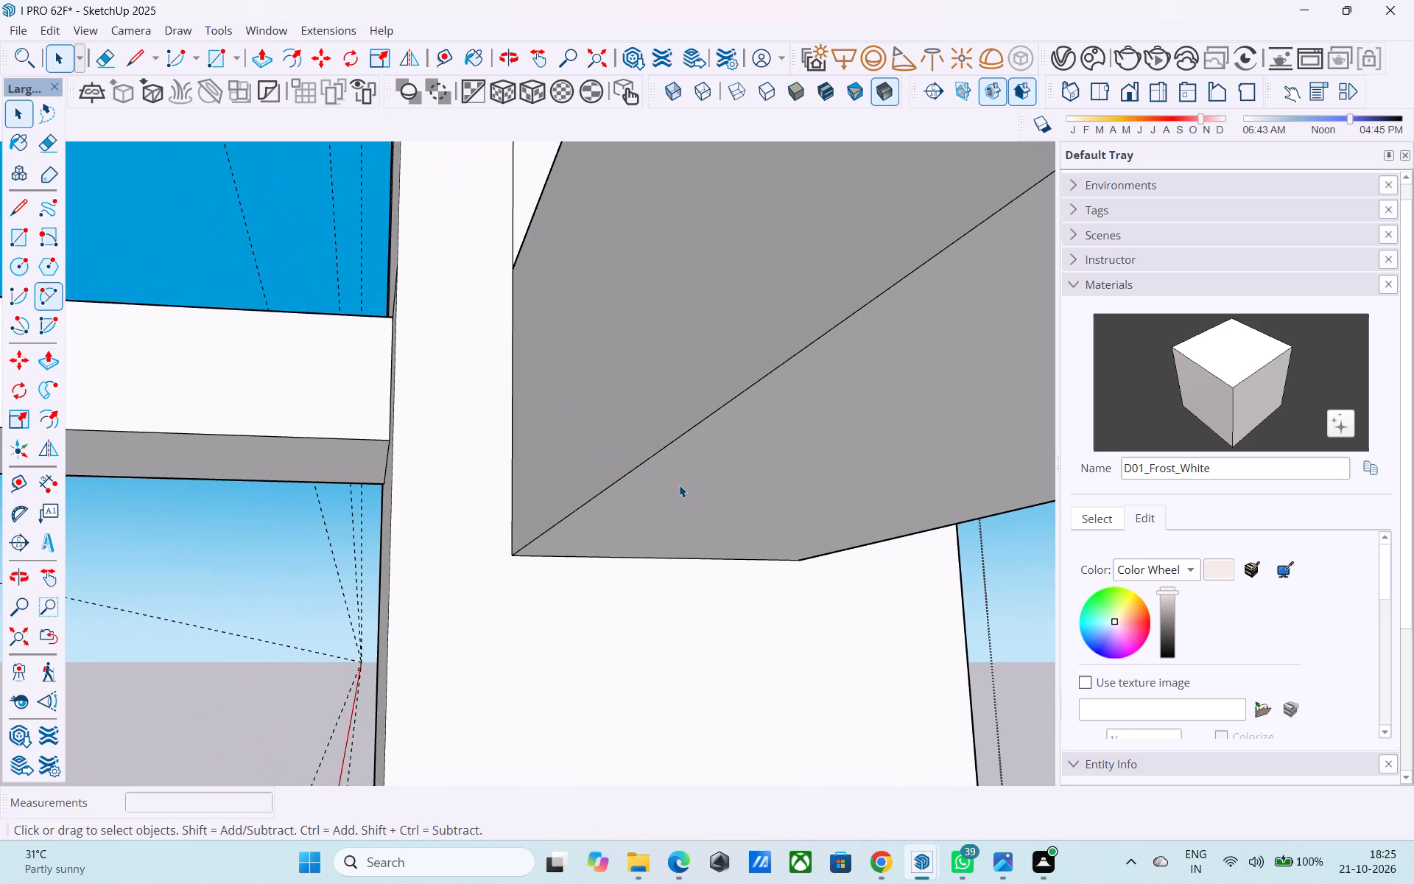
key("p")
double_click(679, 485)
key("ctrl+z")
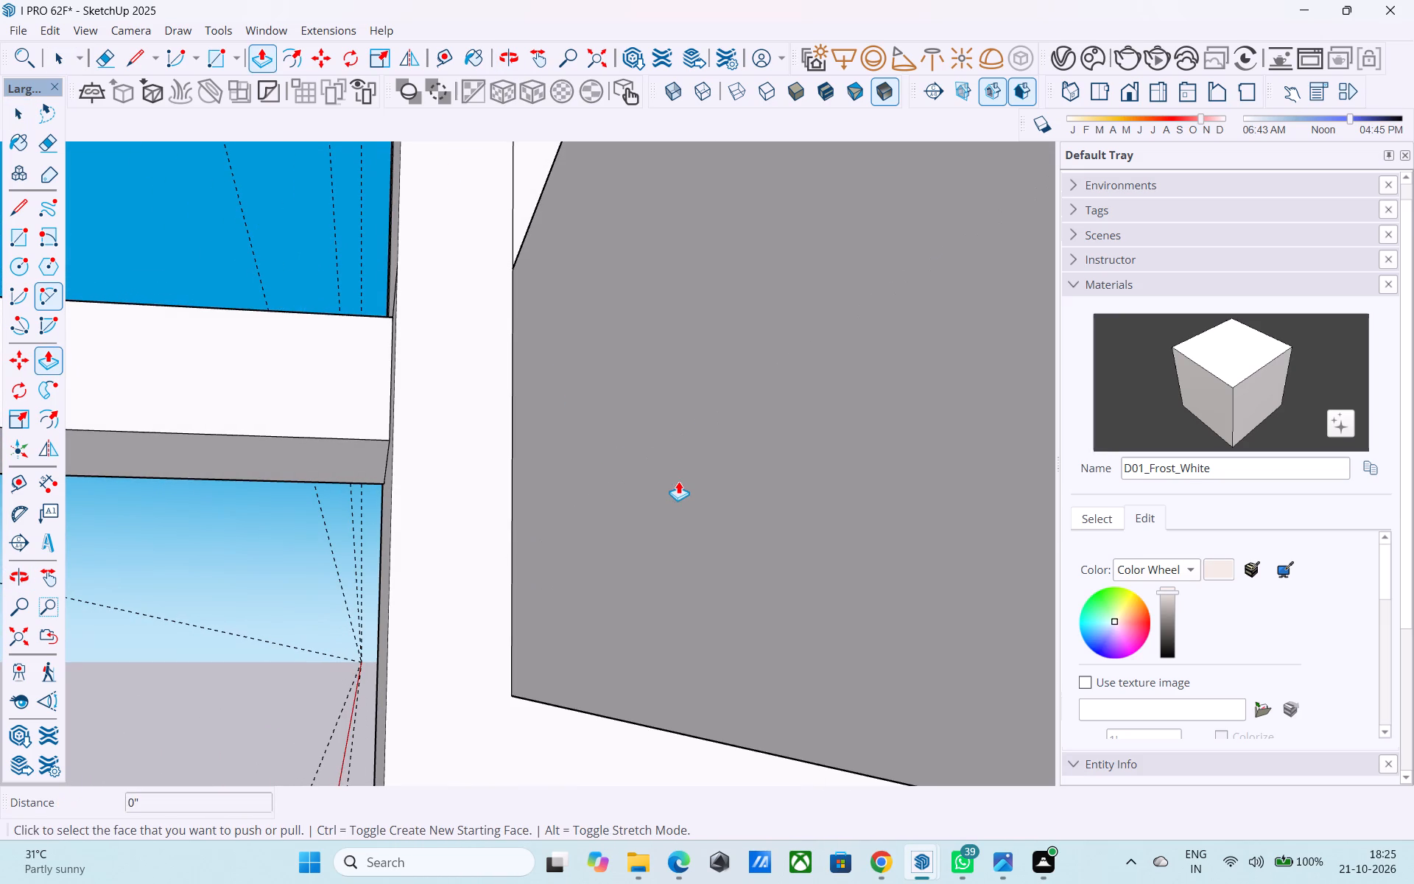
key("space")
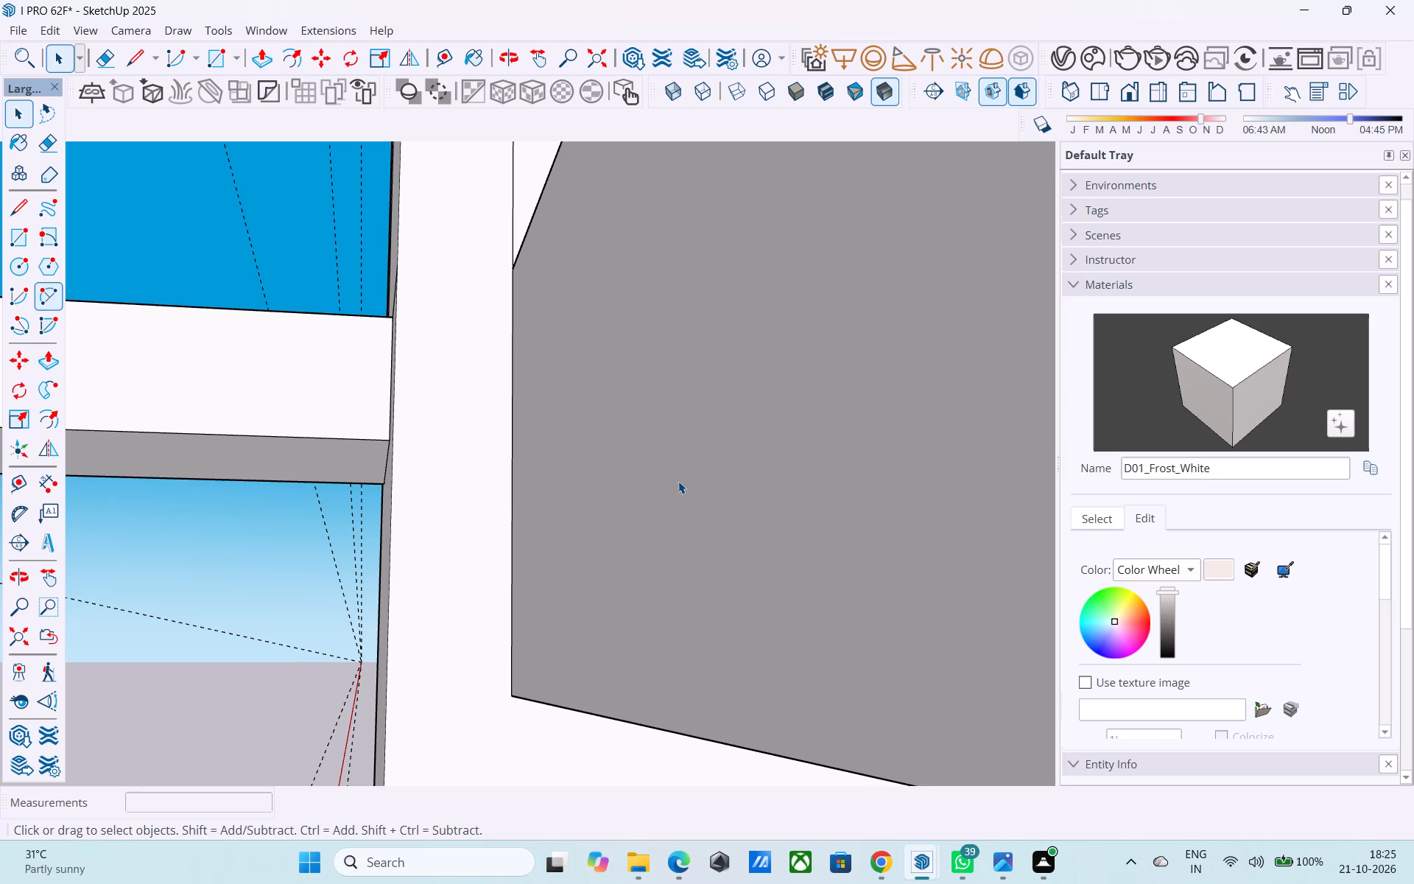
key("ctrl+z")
Push/Pull the underside of the shorter side's lower rail up 1" to the level of the adjacent lower rail's underside.
key("space")
left_click(678, 481)
key("p")
left_click(678, 480)
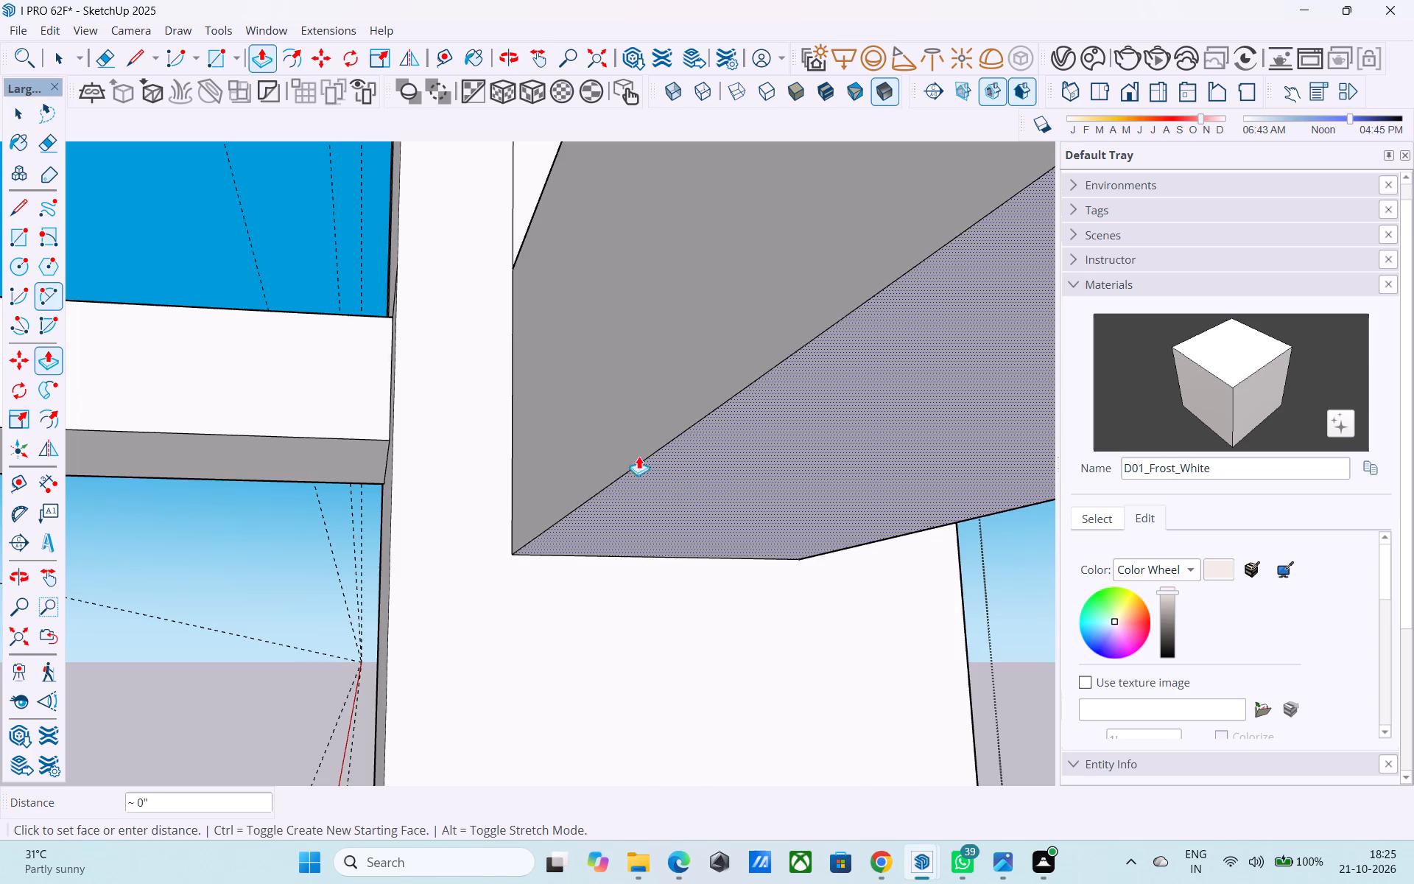
left_click(350, 449)
Draw a 1" by 1" rectangle on the underside of the shorter side's lower rail, near the end post away from the outer corner.
middle_click_drag(537, 404, 24, 514)
scroll(109, 432, "down", 5)
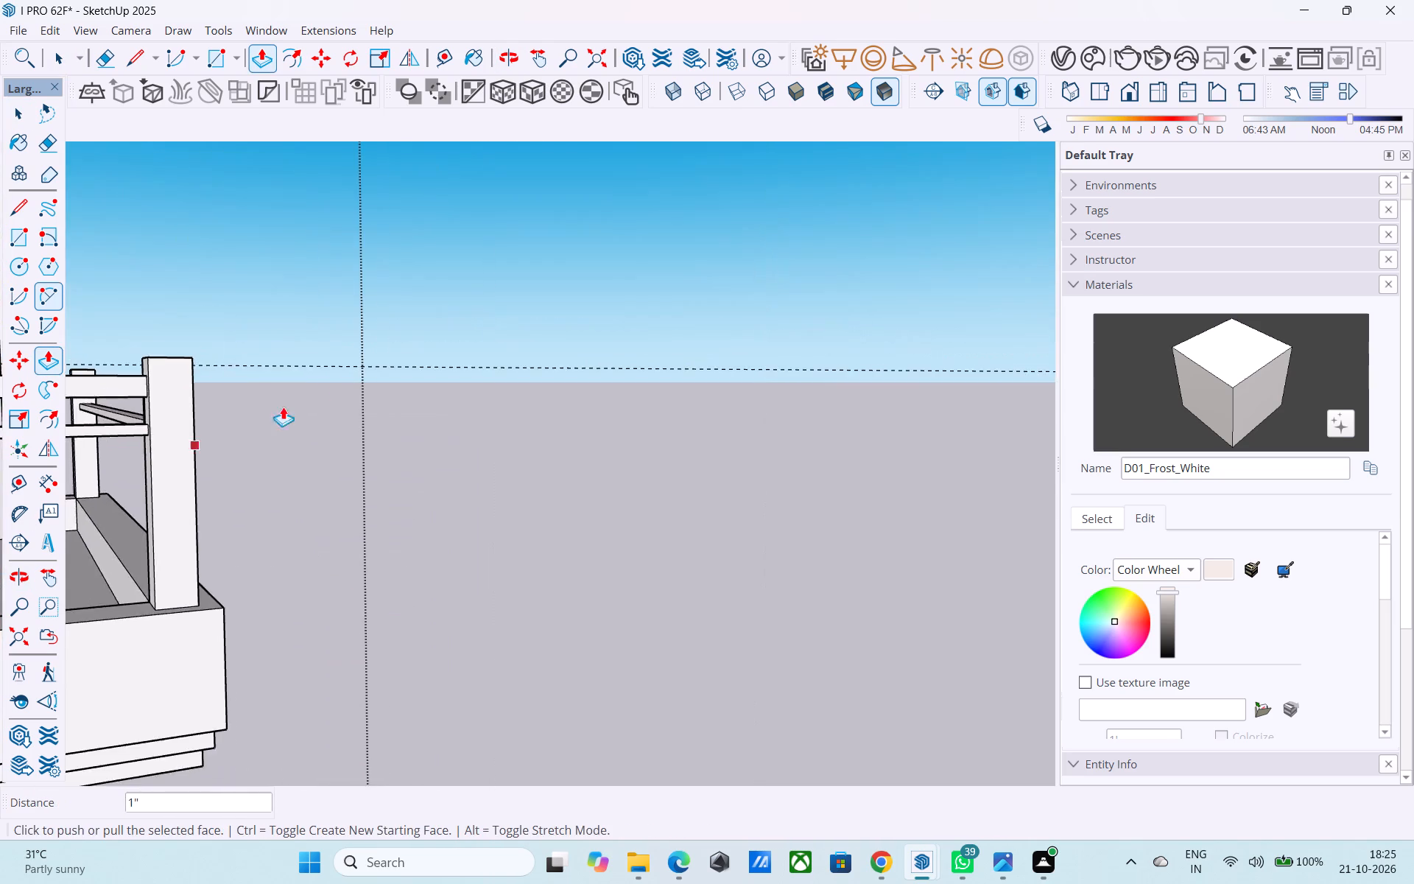
scroll(283, 407, "down", 12)
middle_click_drag(373, 467, 229, 457)
scroll(127, 392, "up", 4)
middle_click_drag(166, 371, 346, 405)
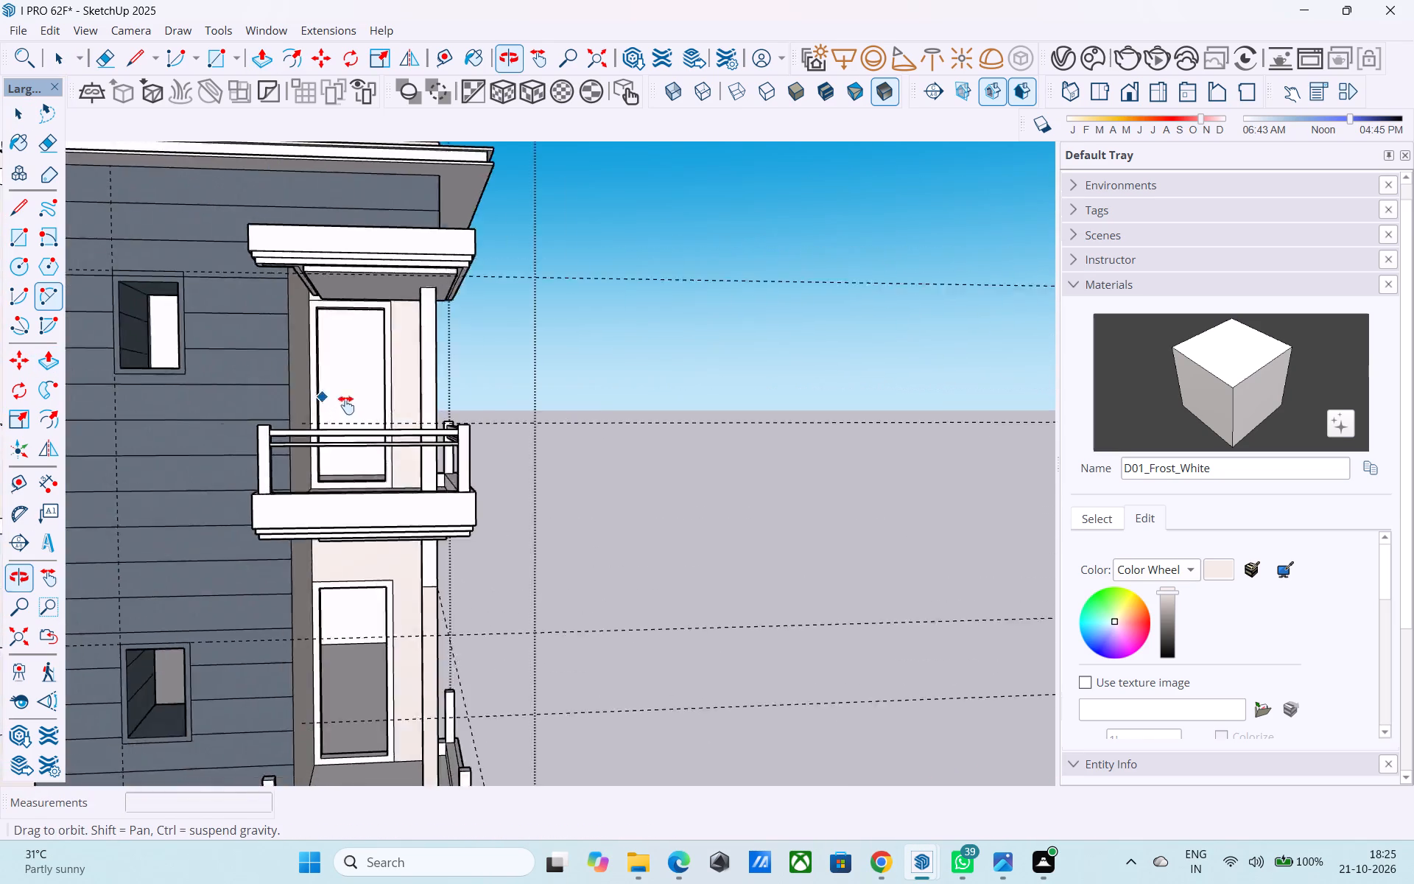
middle_click_drag(346, 405, 692, 287)
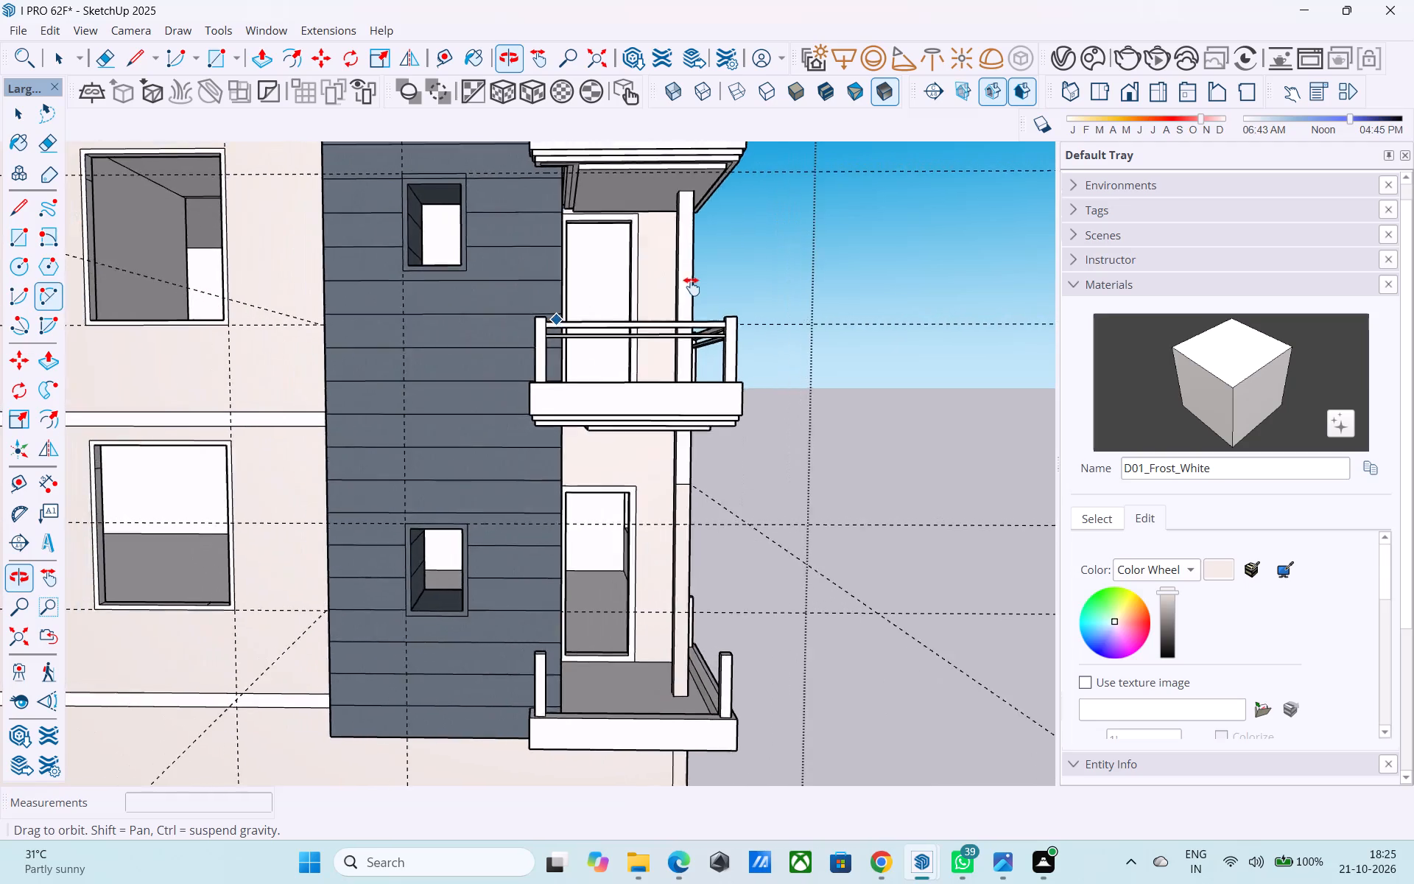
middle_click_drag(692, 287, 445, 354)
scroll(442, 434, "up", 7)
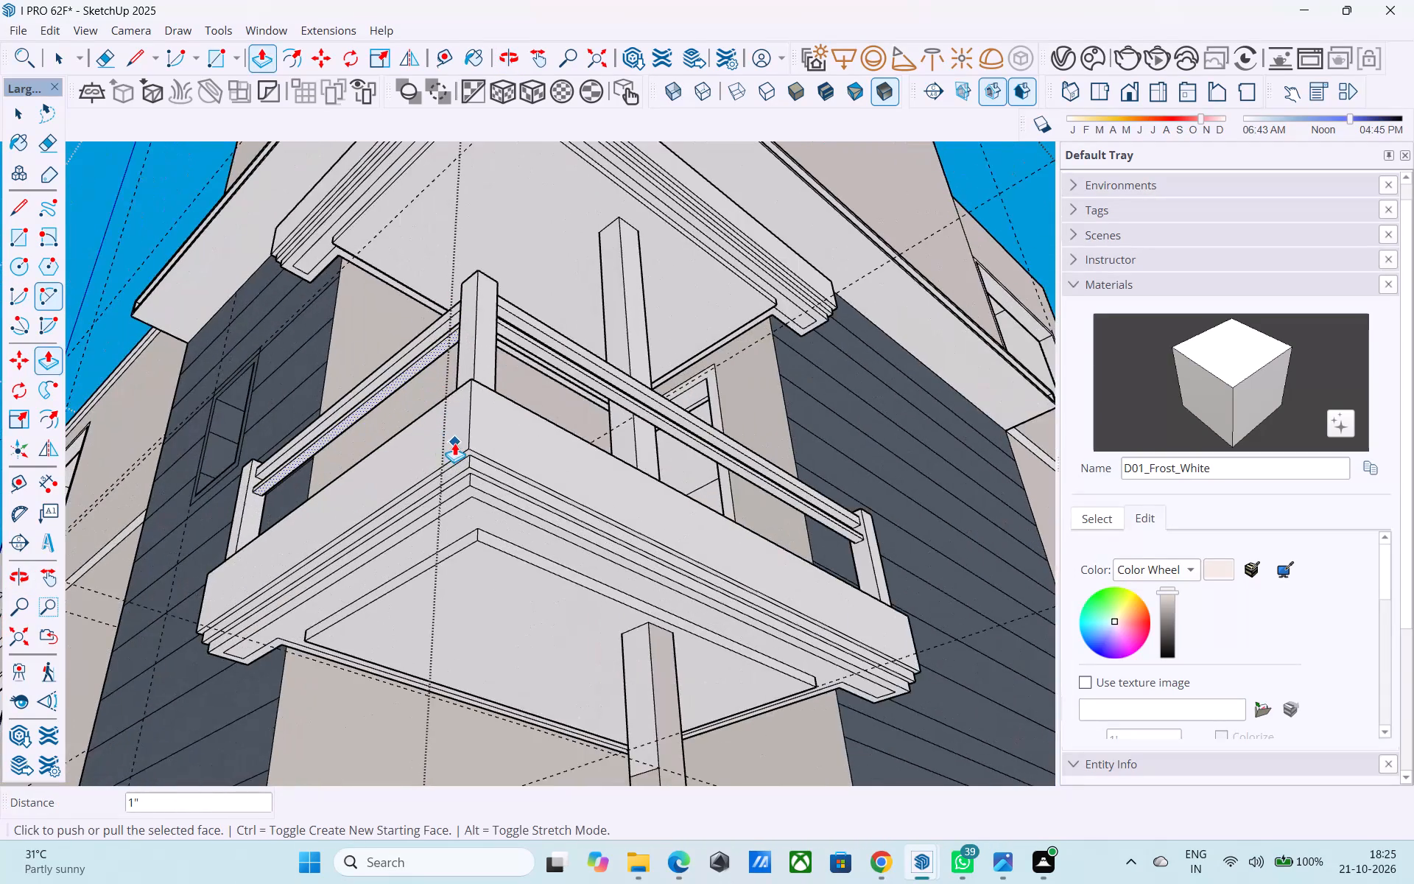
middle_click_drag(450, 443, 548, 467)
scroll(429, 456, "up", 4)
scroll(322, 536, "up", 8)
key("space")
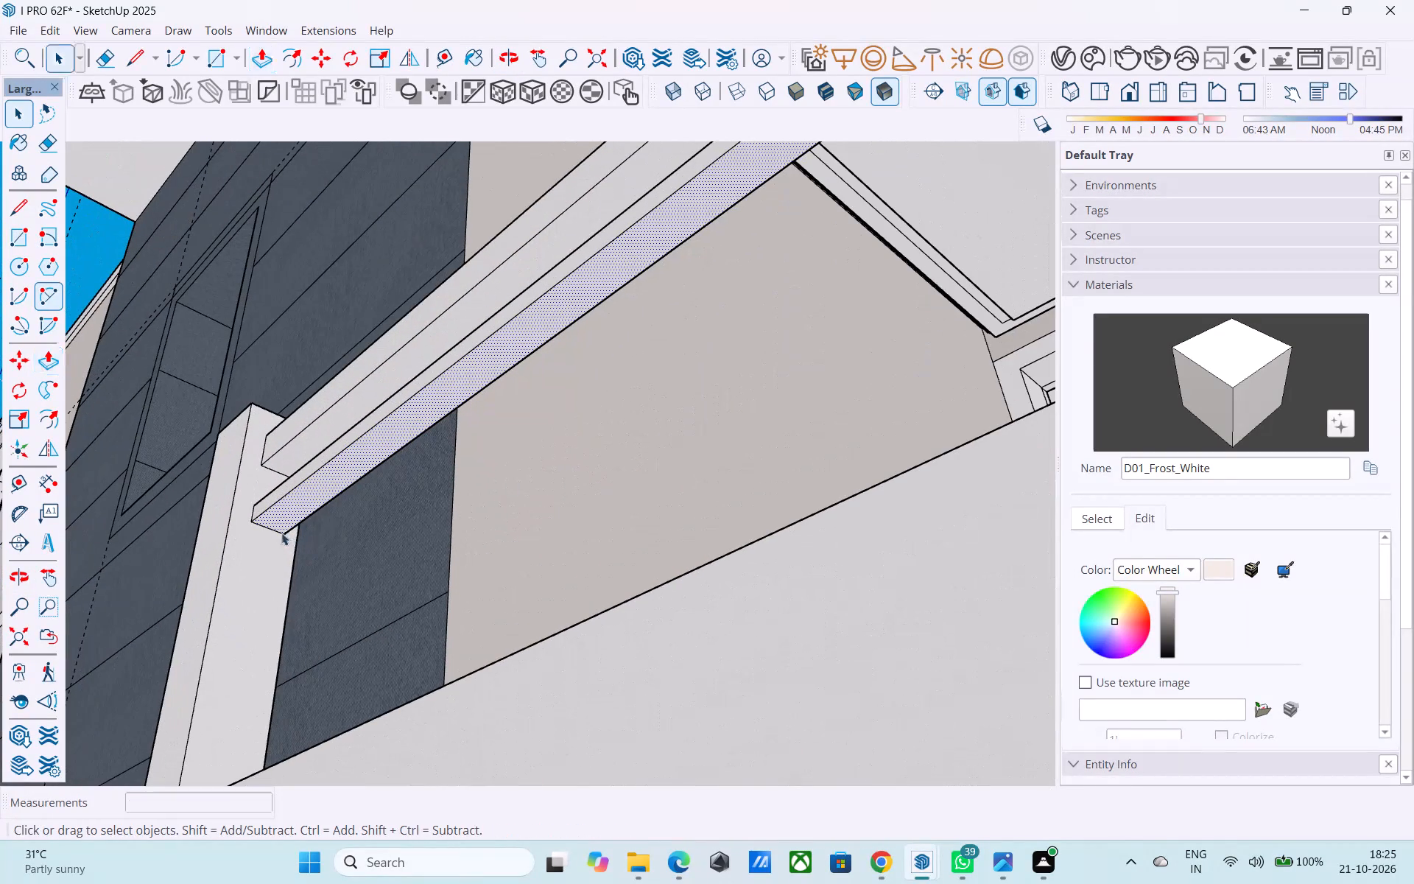
middle_click_drag(282, 531, 291, 515)
scroll(293, 515, "up", 5)
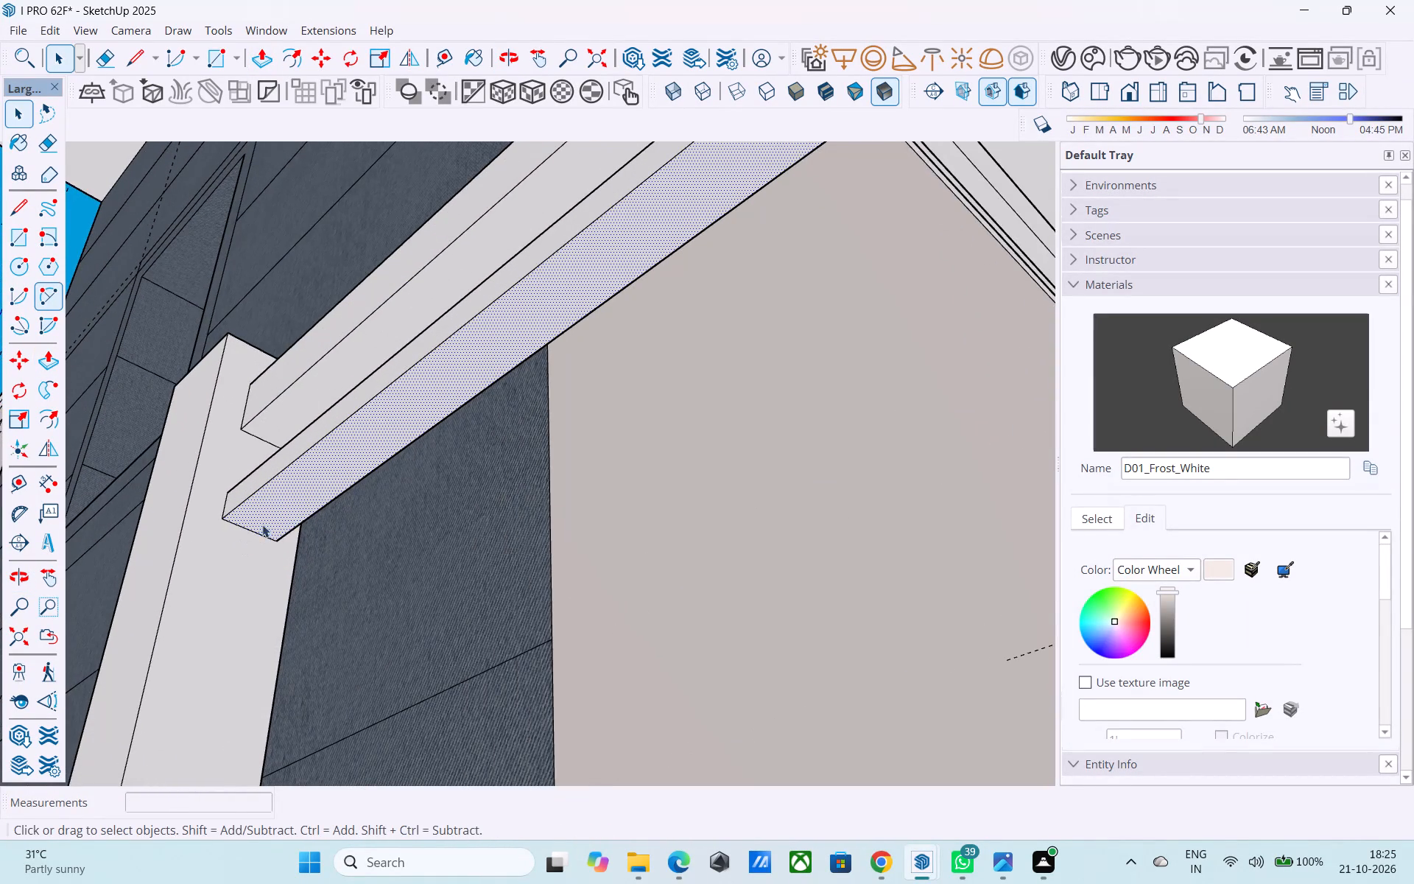
scroll(263, 523, "up", 1)
middle_click_drag(263, 523, 308, 486)
key("r")
scroll(228, 502, "up", 7)
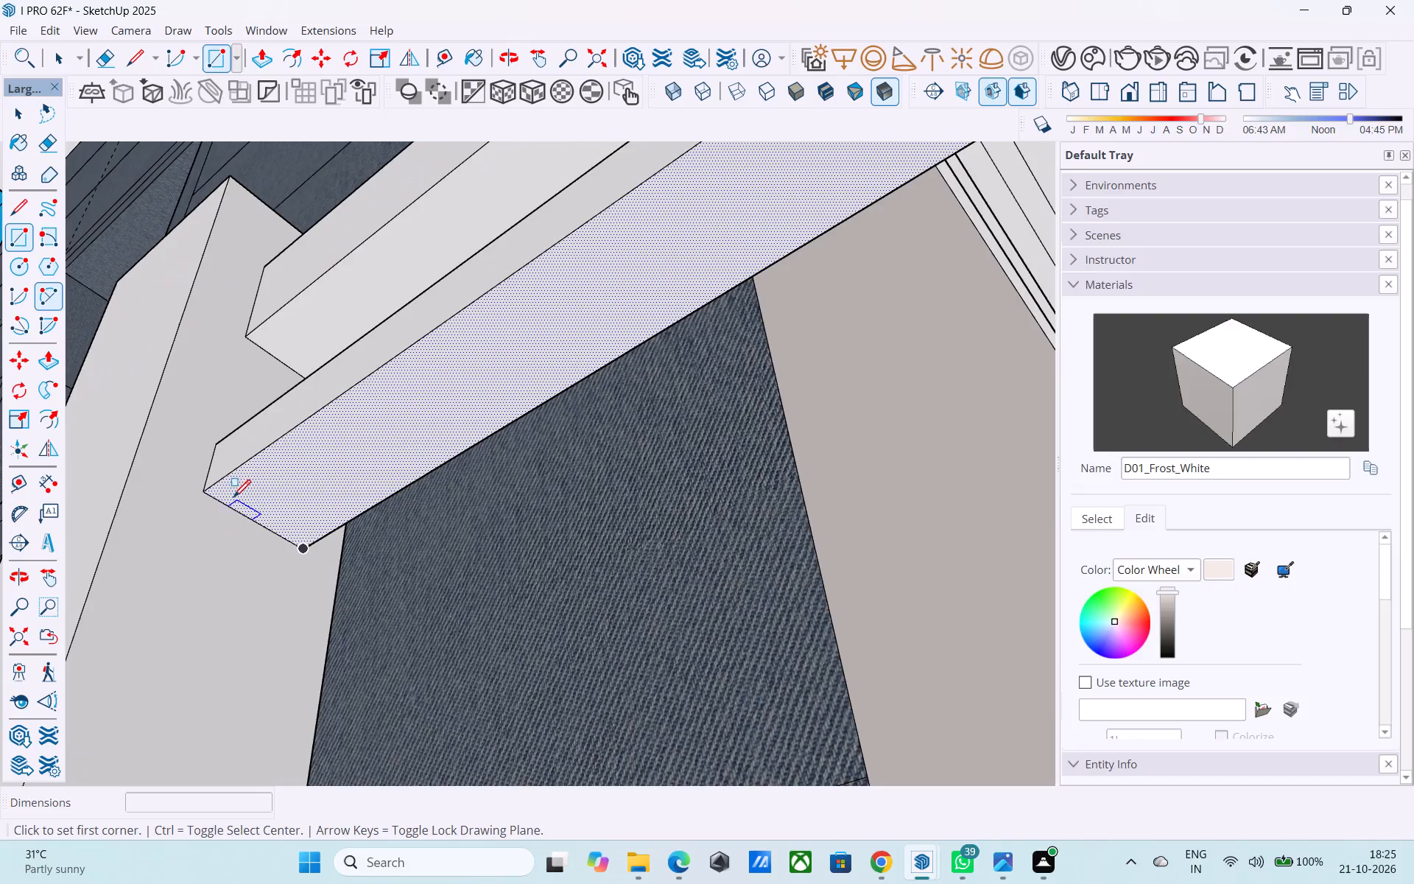
left_click(245, 480)
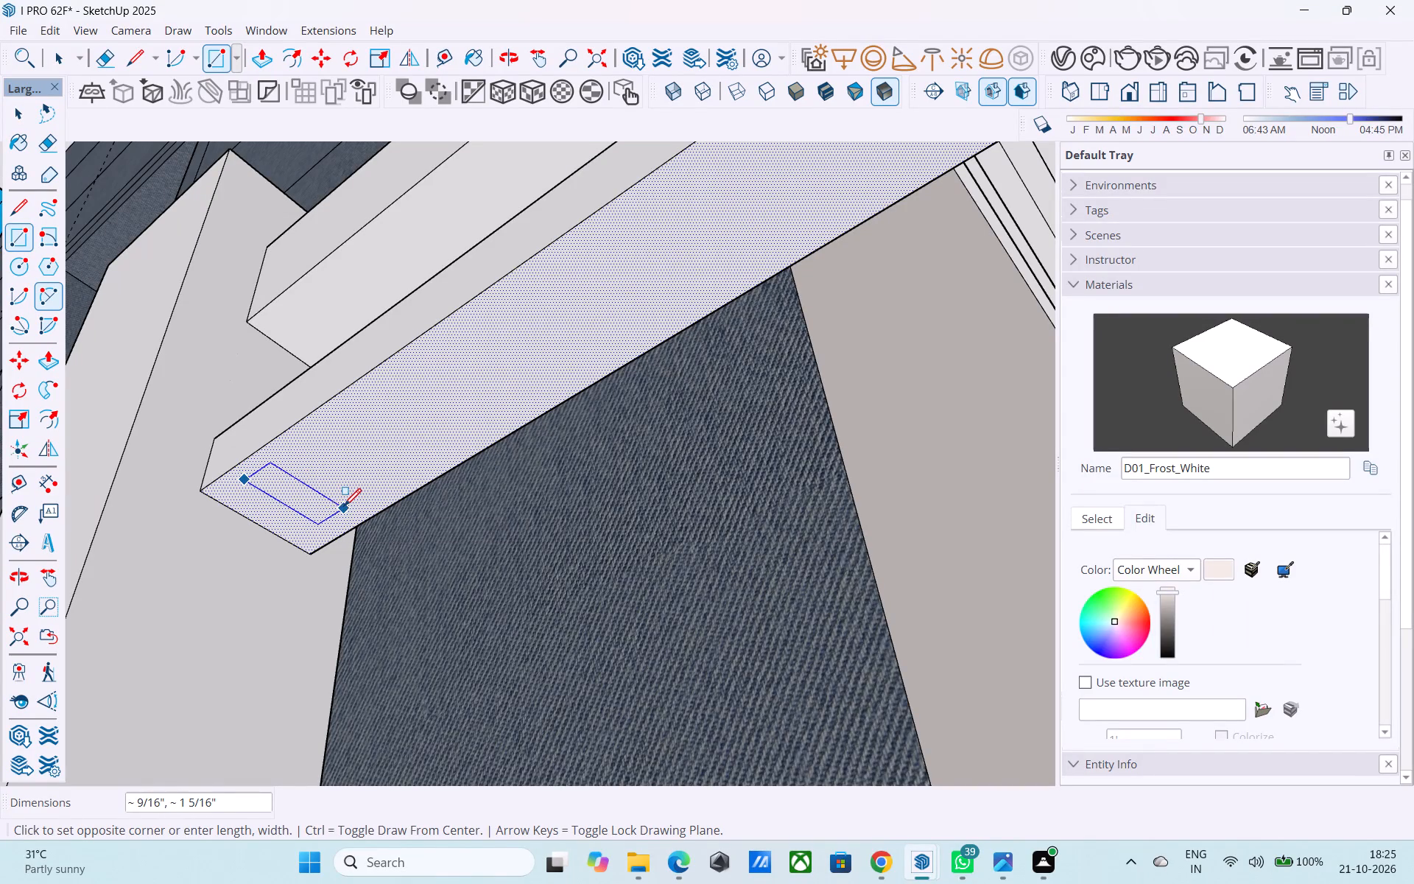
scroll(343, 508, "up", 5)
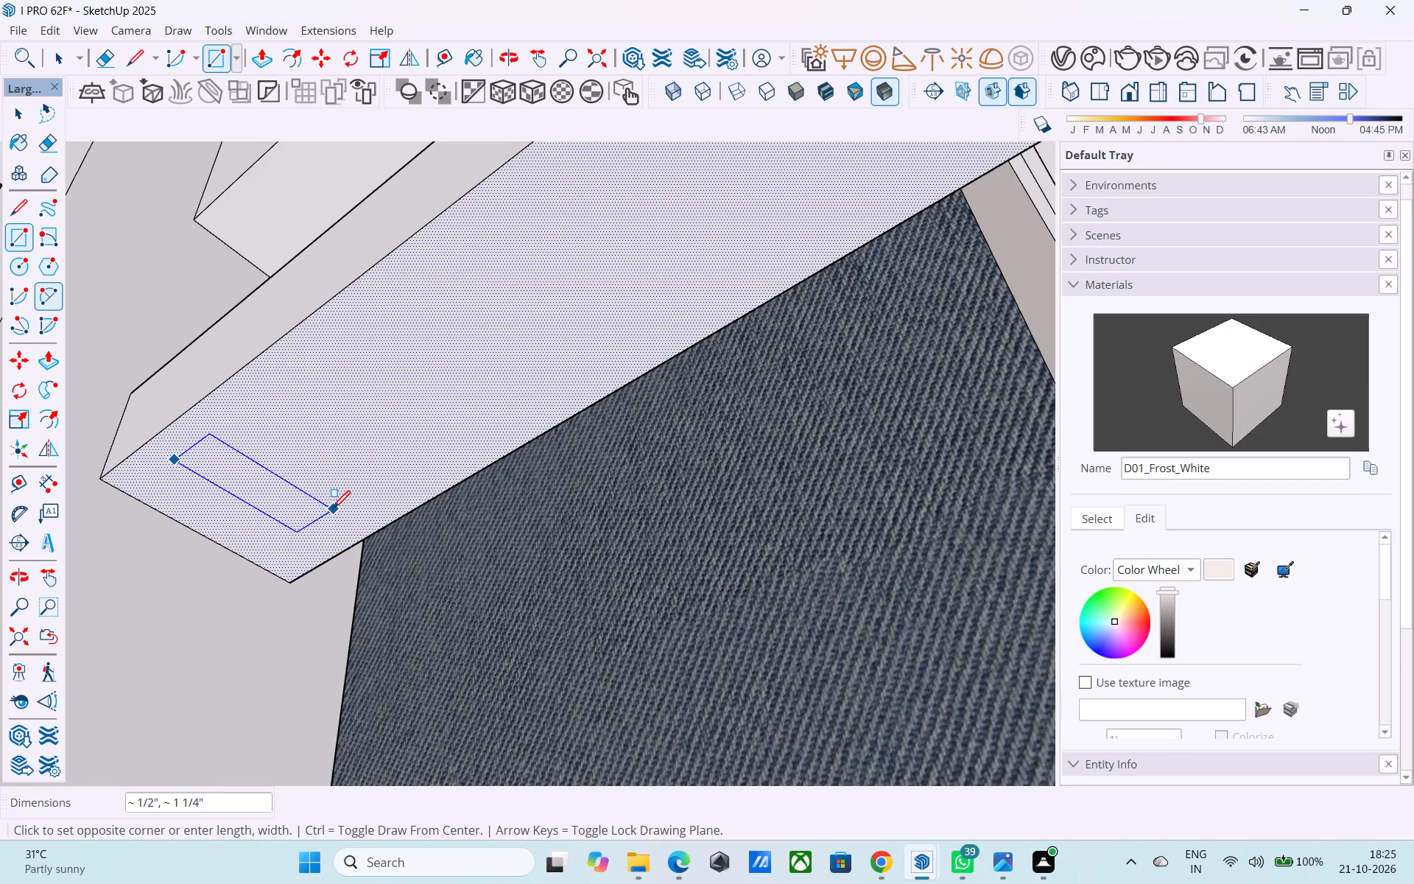
key("1")
key("BackSpace")
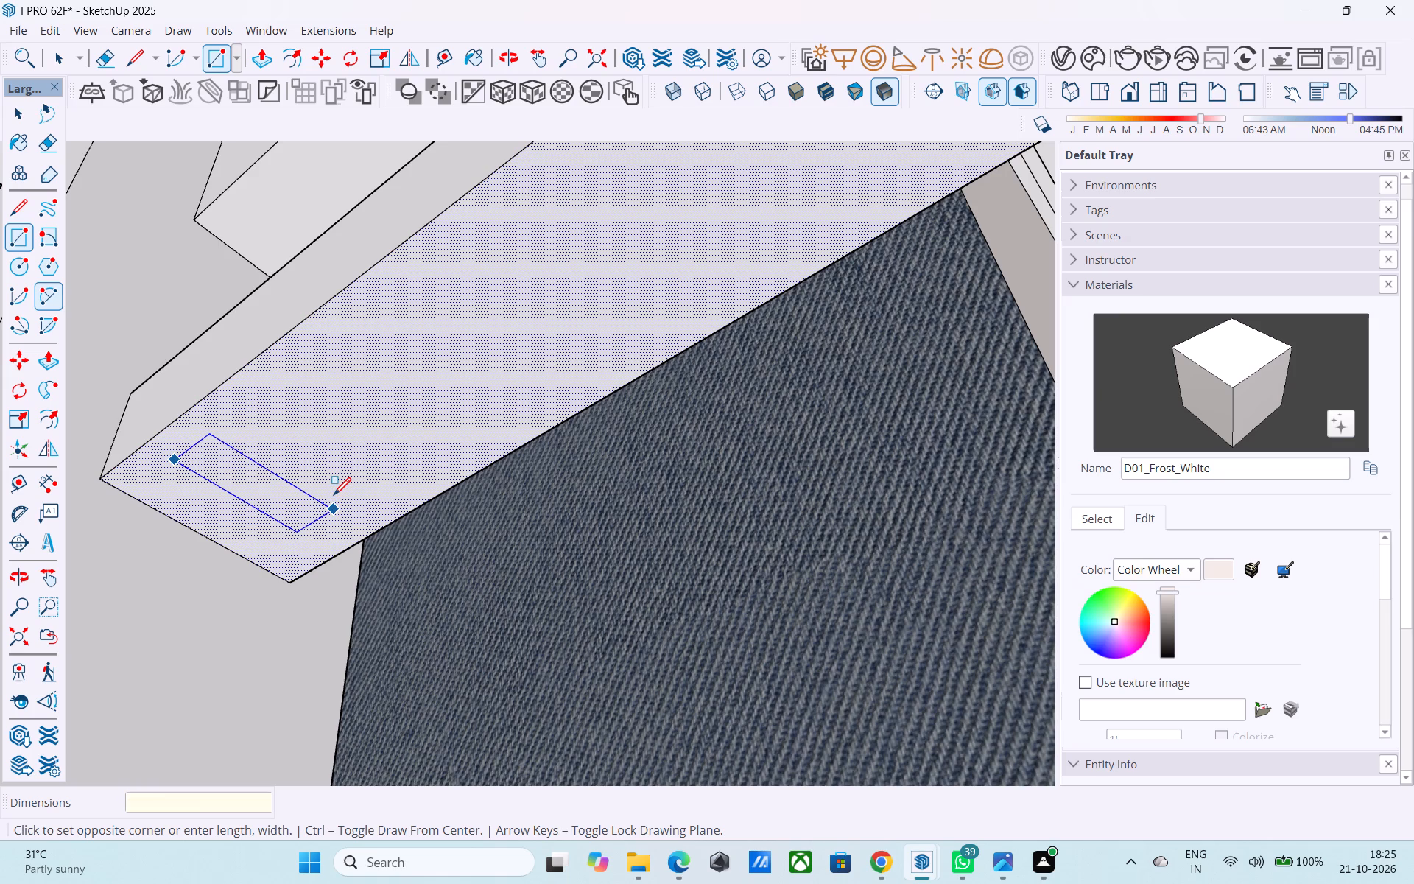
key("BackSpace")
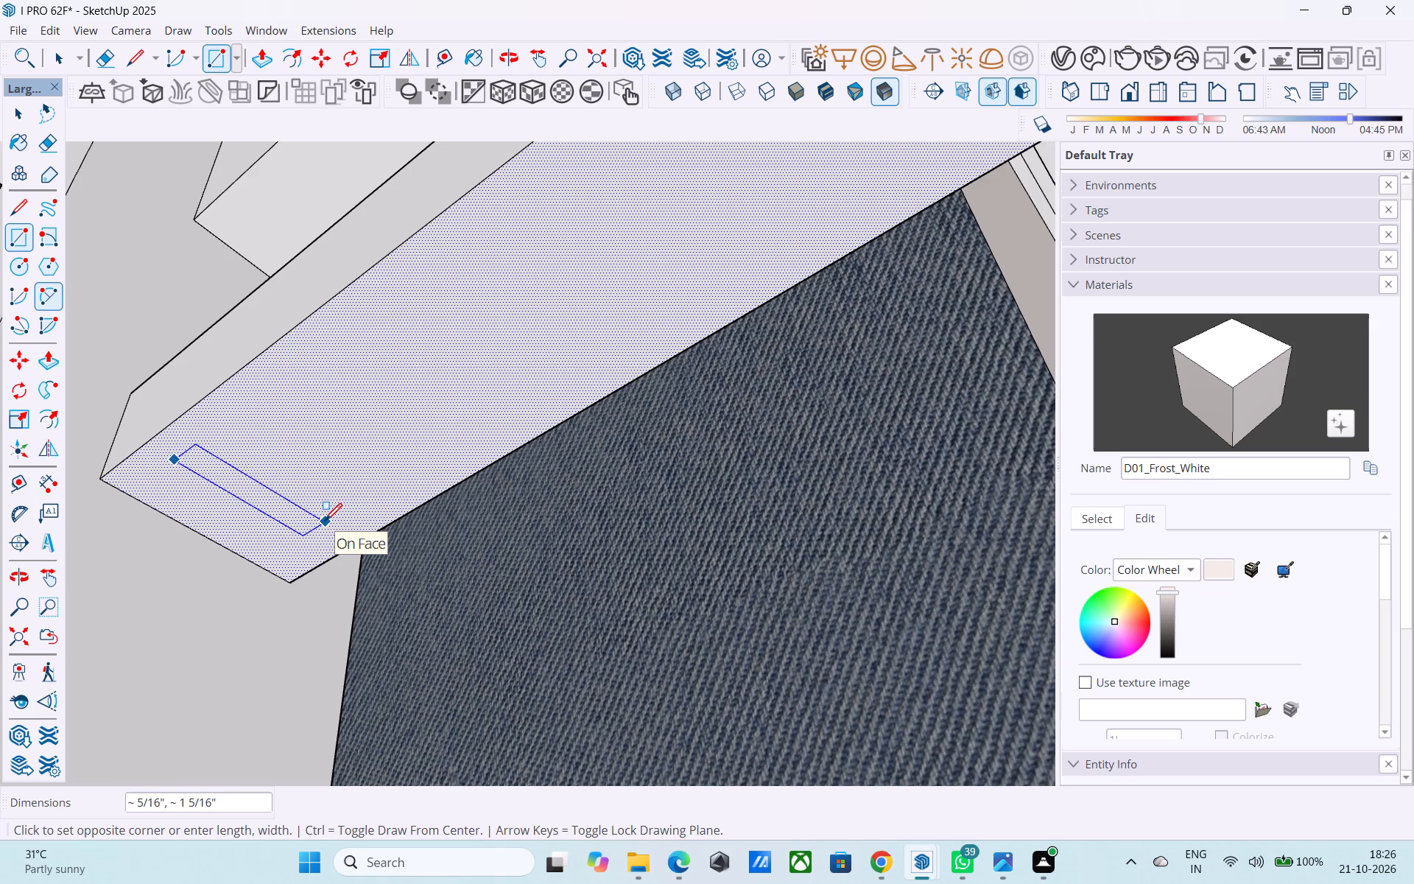
type("1\",")
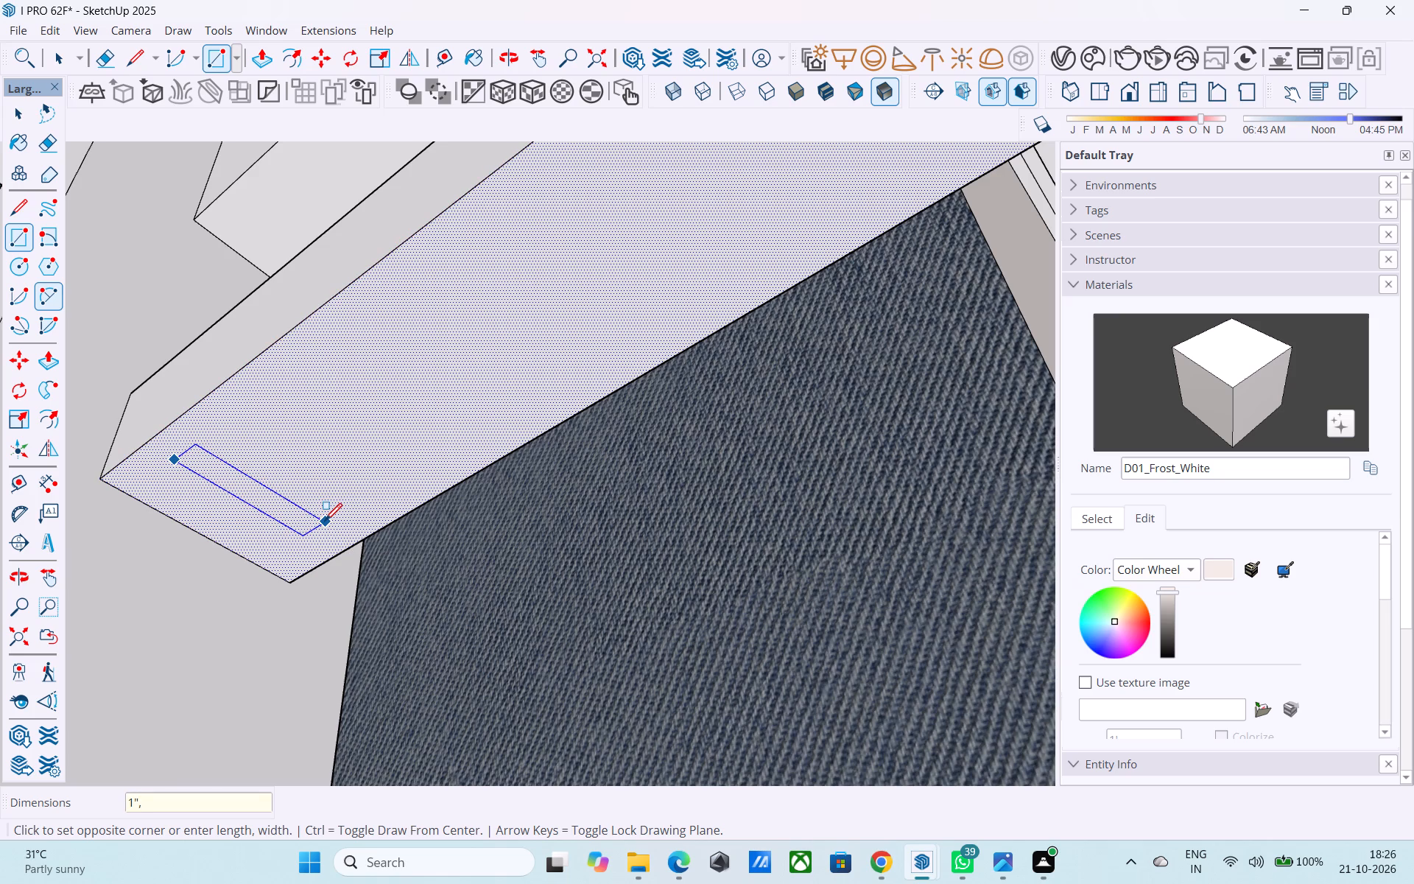
type("1\"")
key("Return")
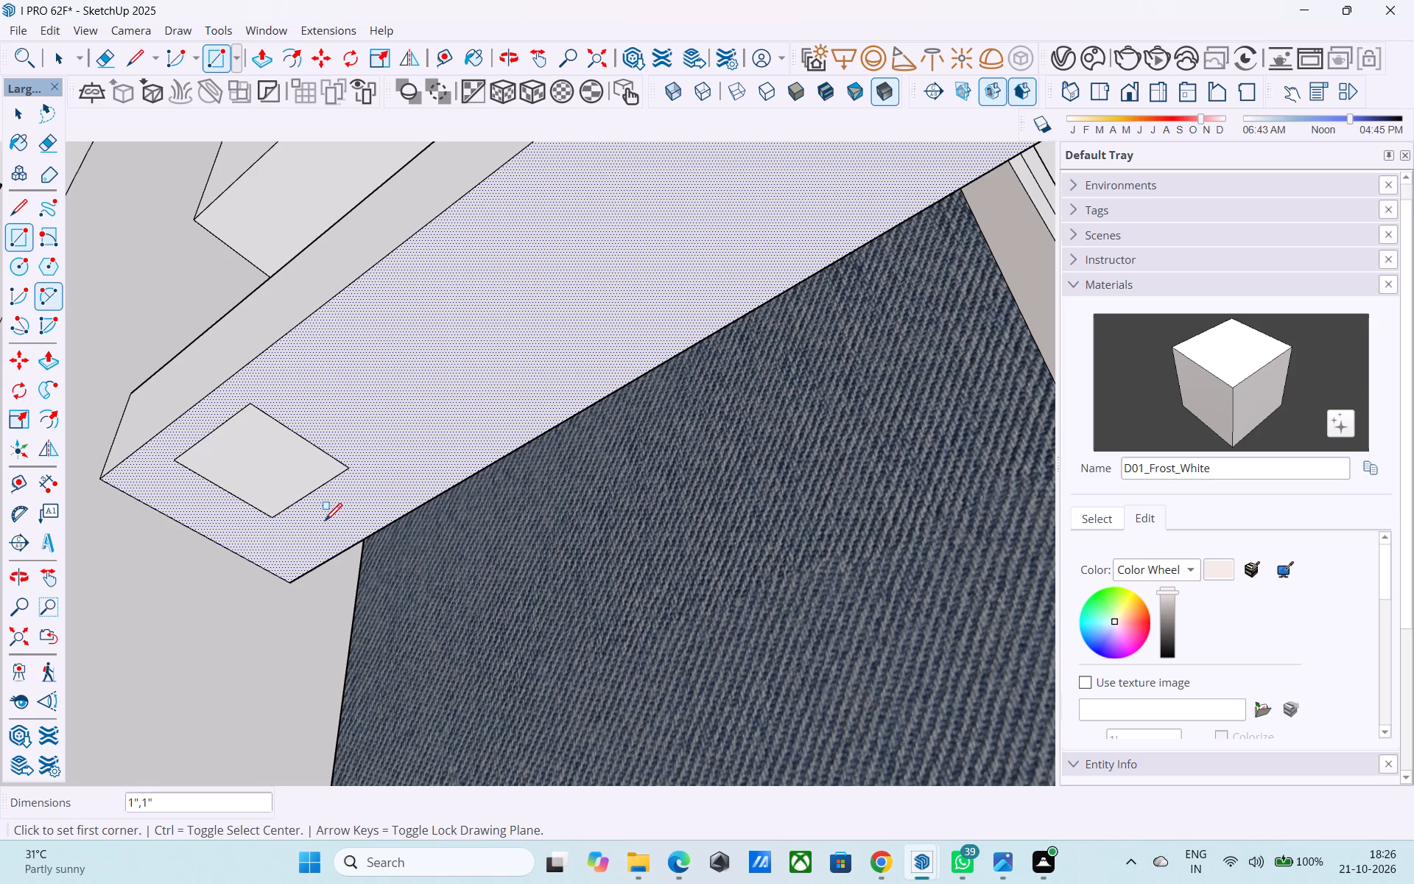
Try 1.5" by 0.5" for the rectangle under the rail, and set its final size to 0.8" by 1.5".
type("1.5\",1")
key("BackSpace")
type(".5\"")
key("Return")
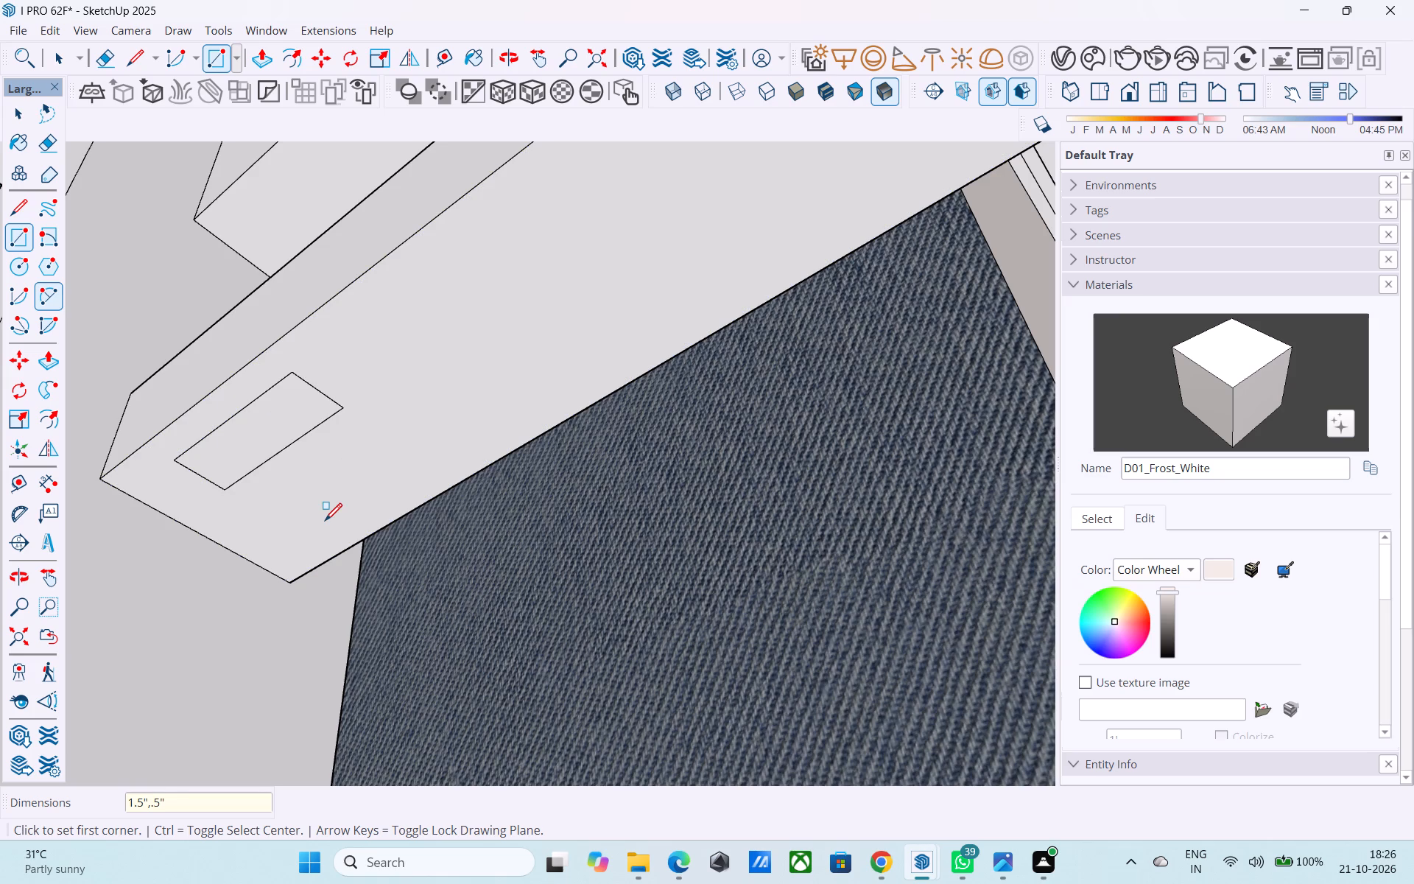
type(".5")
key("BackSpace")
key("BackSpace")
type("0.")
key("8")
type("\",1.5\"")
key("Return")
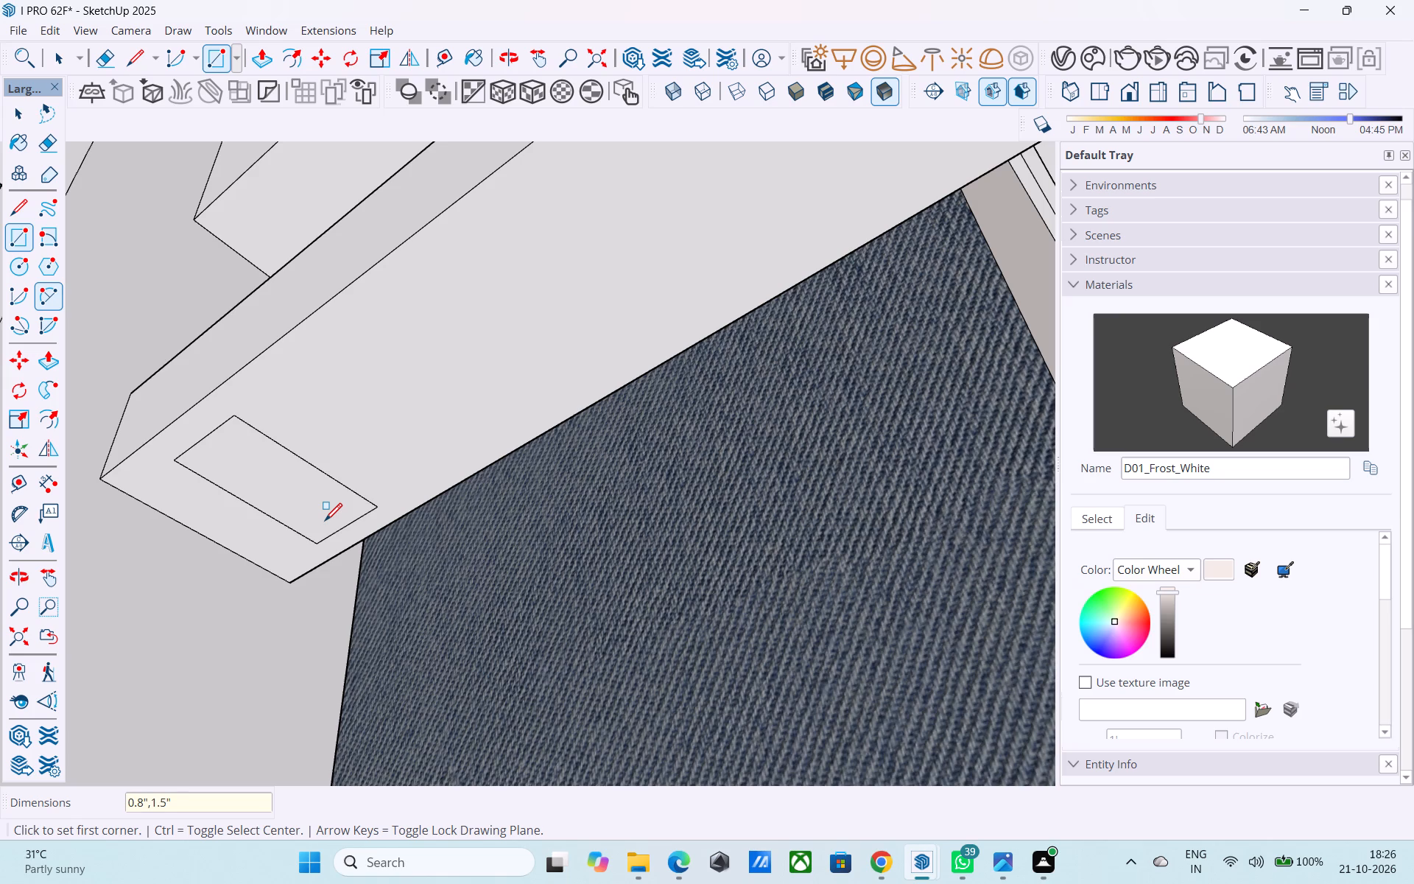
key("space")
Split the rectangle lengthwise with a 1 1/2" line between the midpoints of its short edges.
key("l")
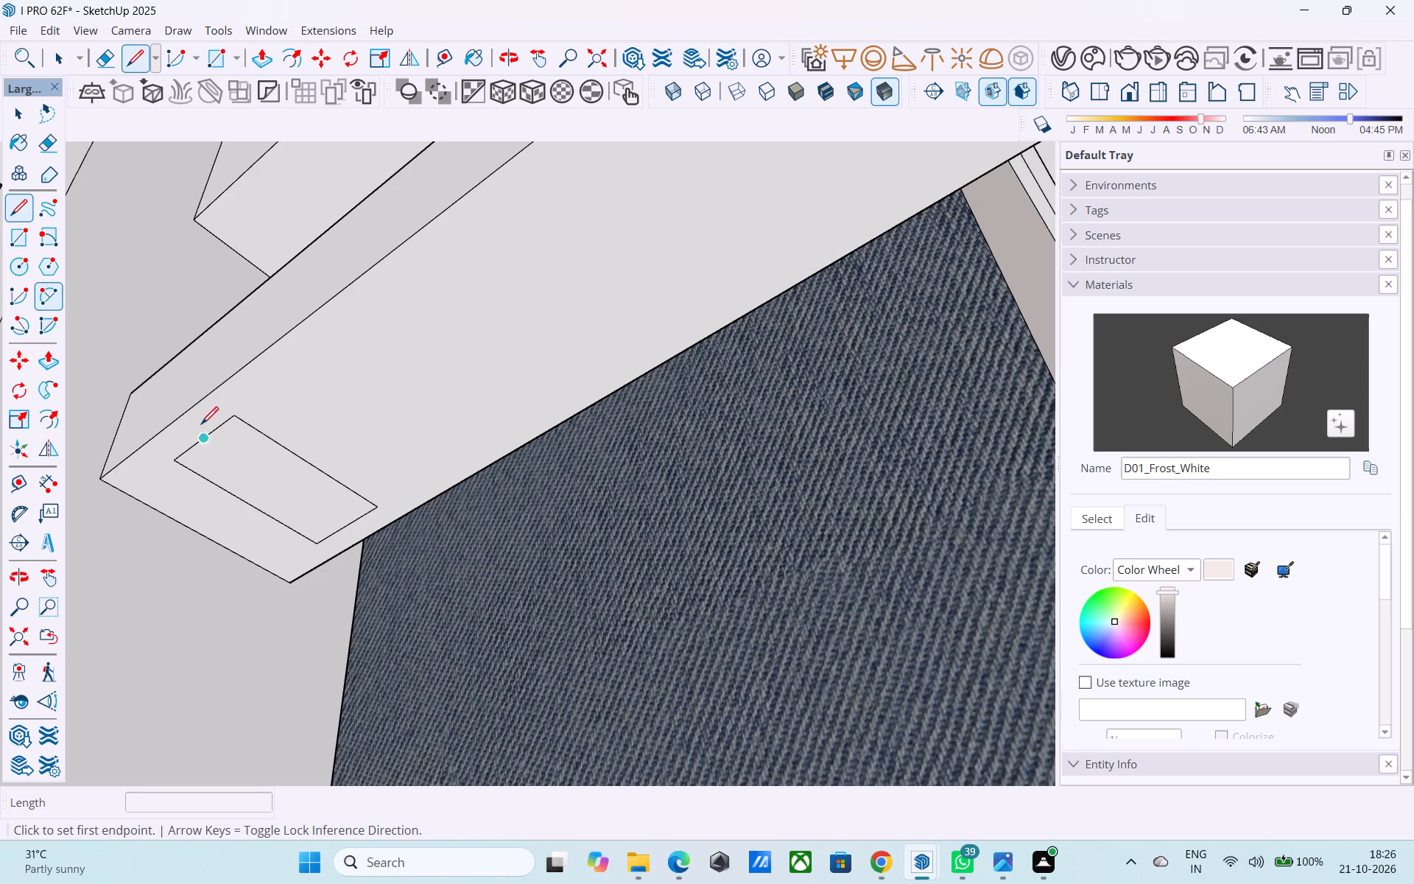
left_click(210, 441)
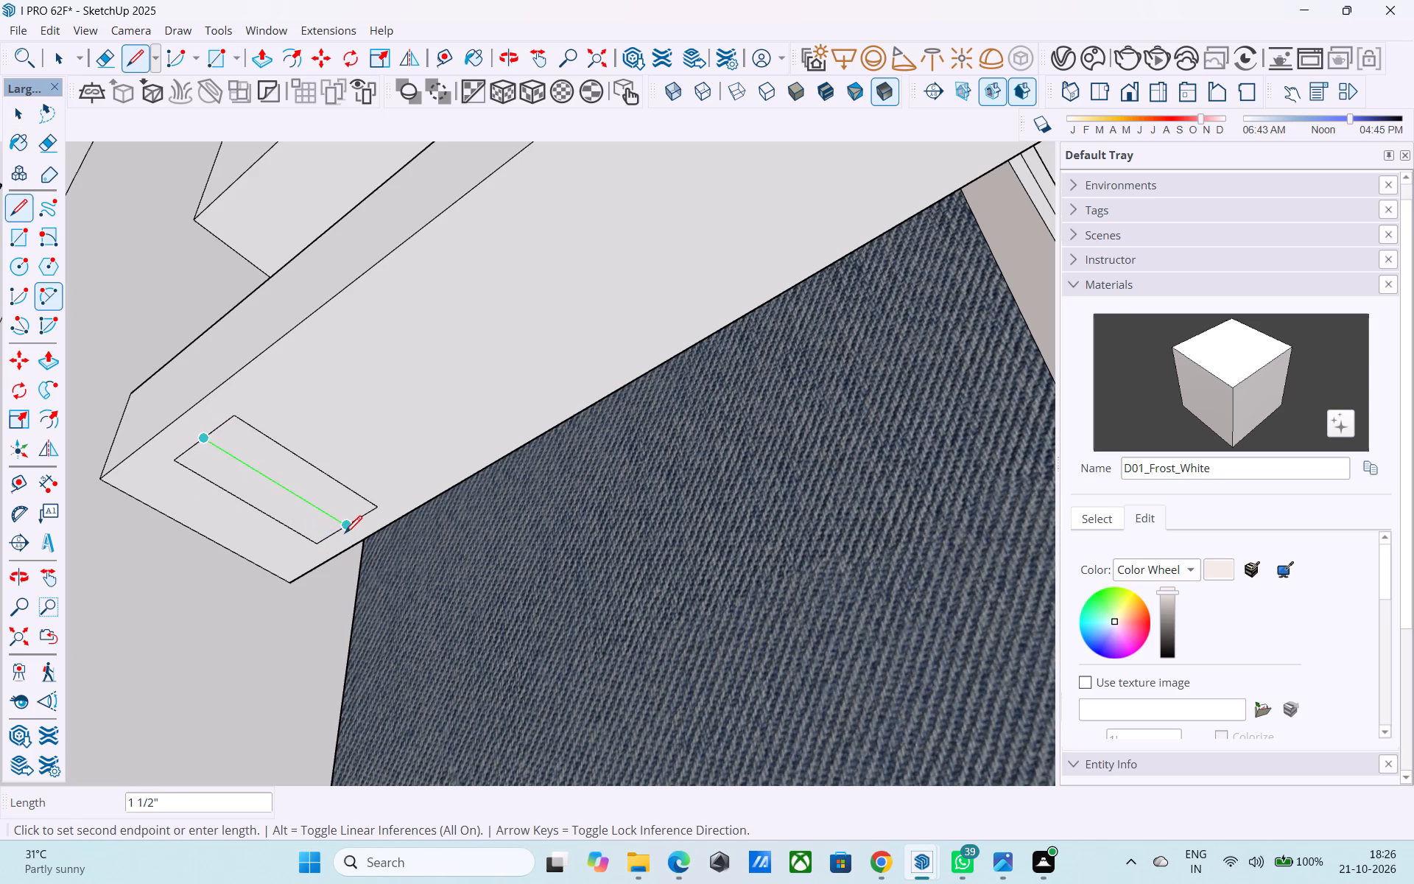
left_click(345, 535)
key("space")
Erase the outline of the rectangle half farther from the end post, keeping only the narrow strip and undoing any stray erasure.
key("e")
left_click_drag(302, 454, 284, 451)
left_click_drag(252, 413, 248, 413)
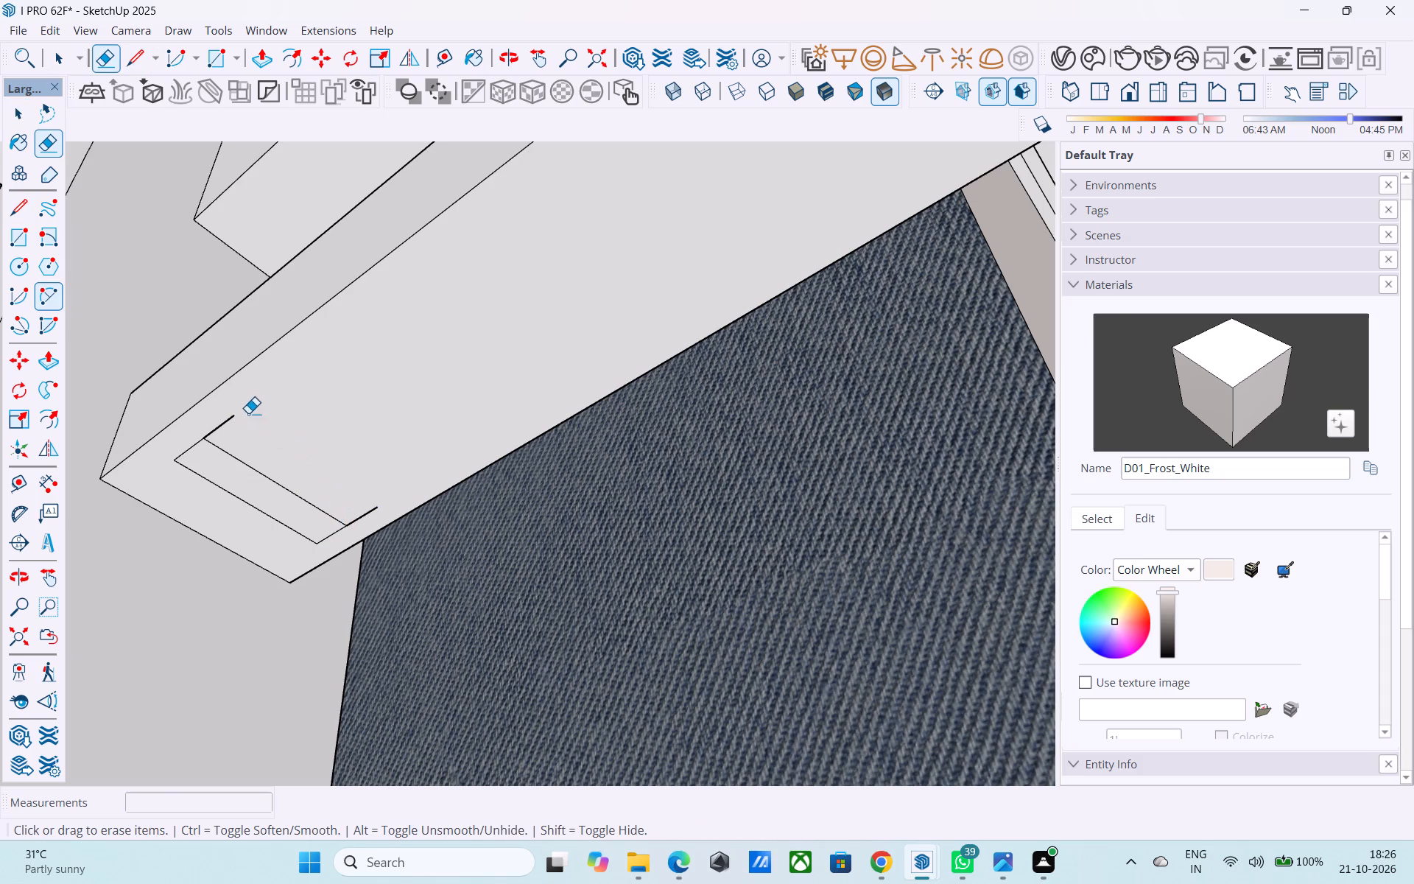
left_click_drag(248, 413, 229, 421)
left_click_drag(345, 506, 383, 532)
scroll(359, 404, "down", 4)
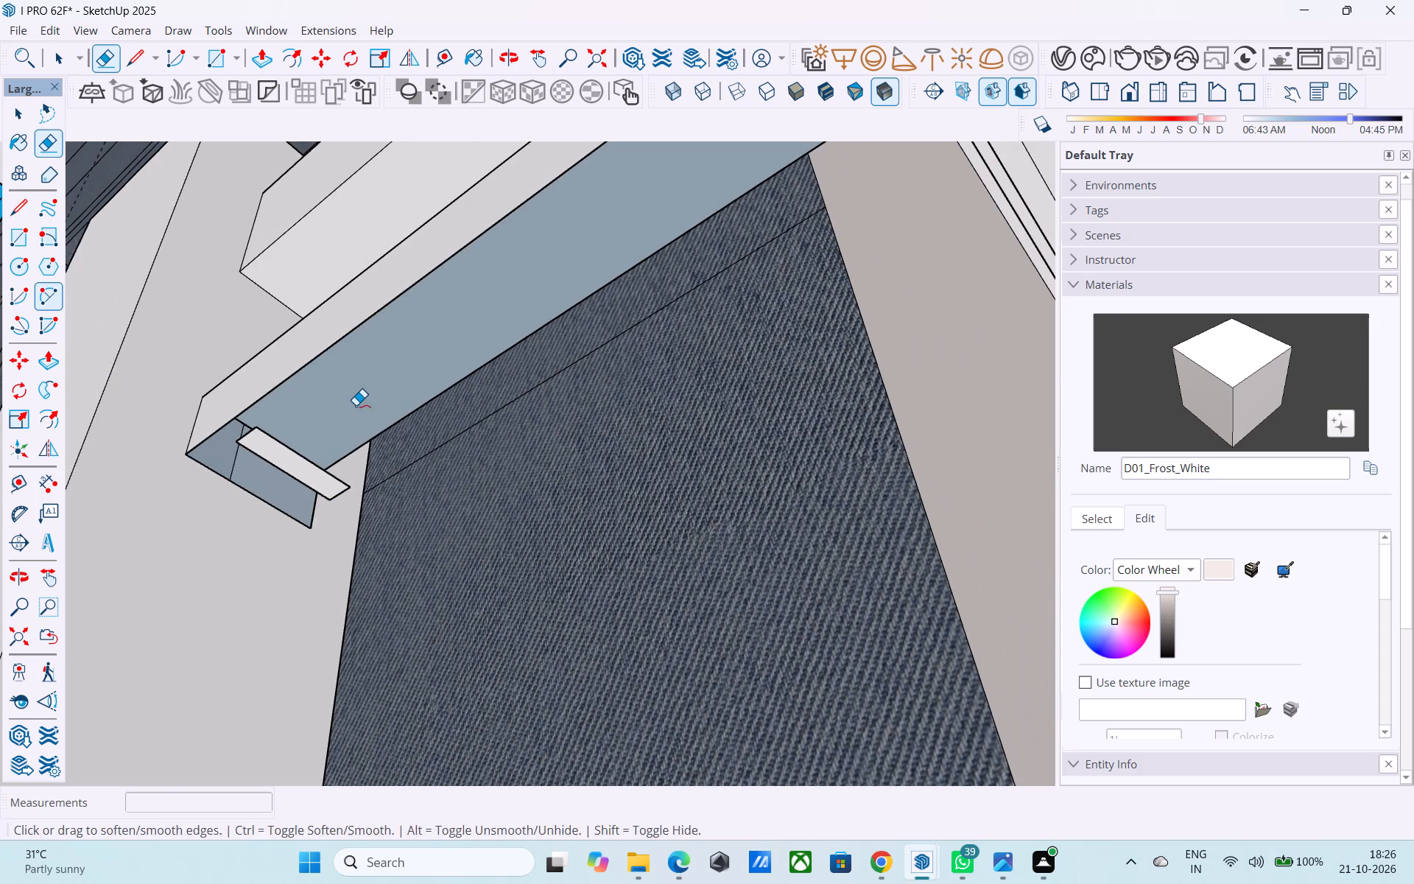
key("ctrl+z")
middle_click_drag(355, 410, 362, 449)
scroll(368, 469, "up", 4)
left_click(366, 469)
Copy the narrow strip face about 5' 4 1/2" along the rail's underside to its other end beside the outer-corner post.
scroll(378, 399, "down", 13)
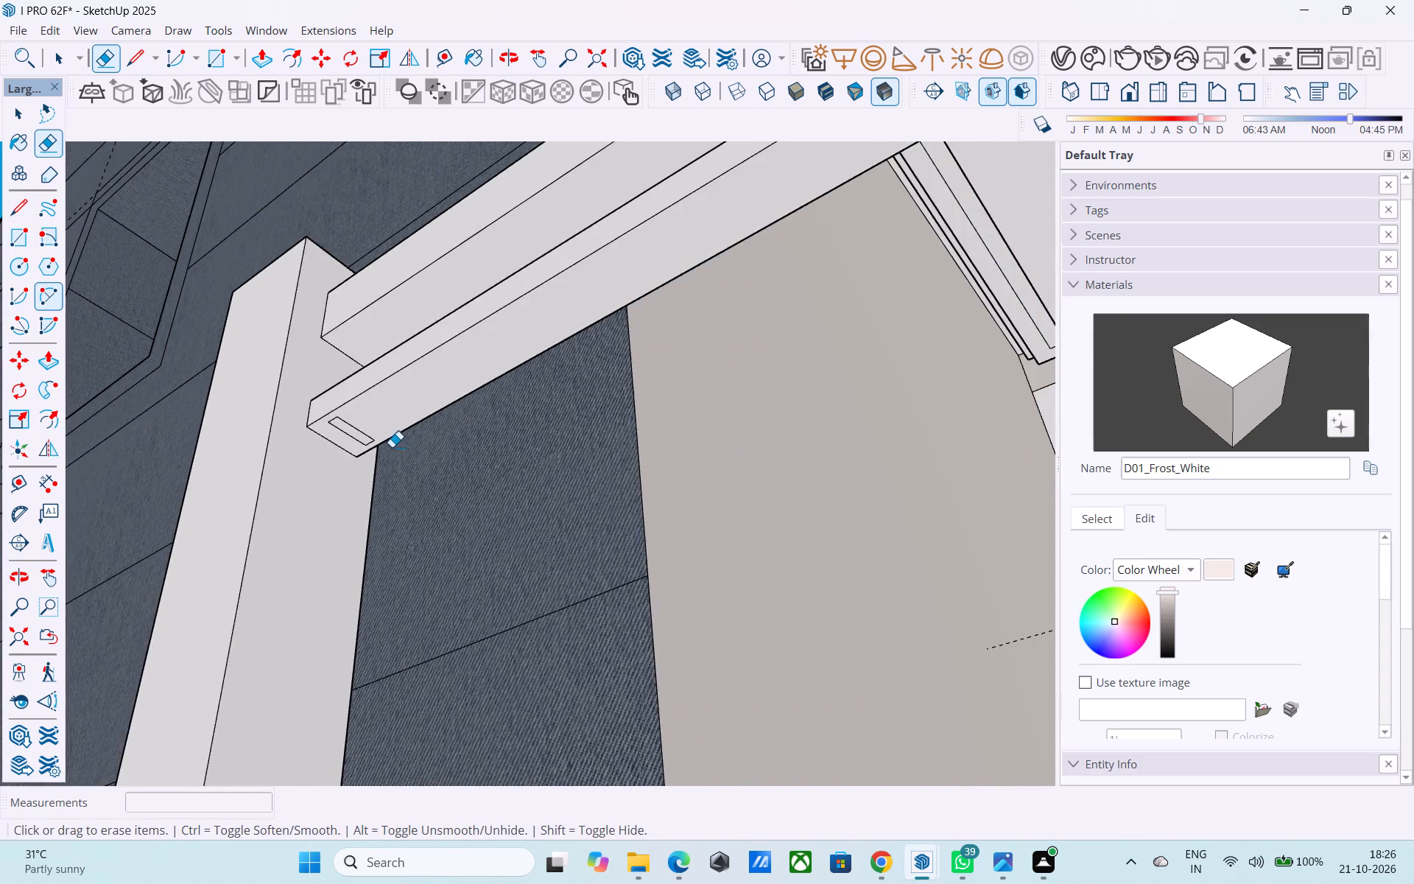
scroll(392, 447, "down", 4)
middle_click_drag(393, 475, 421, 615)
scroll(424, 437, "down", 6)
scroll(425, 507, "up", 13)
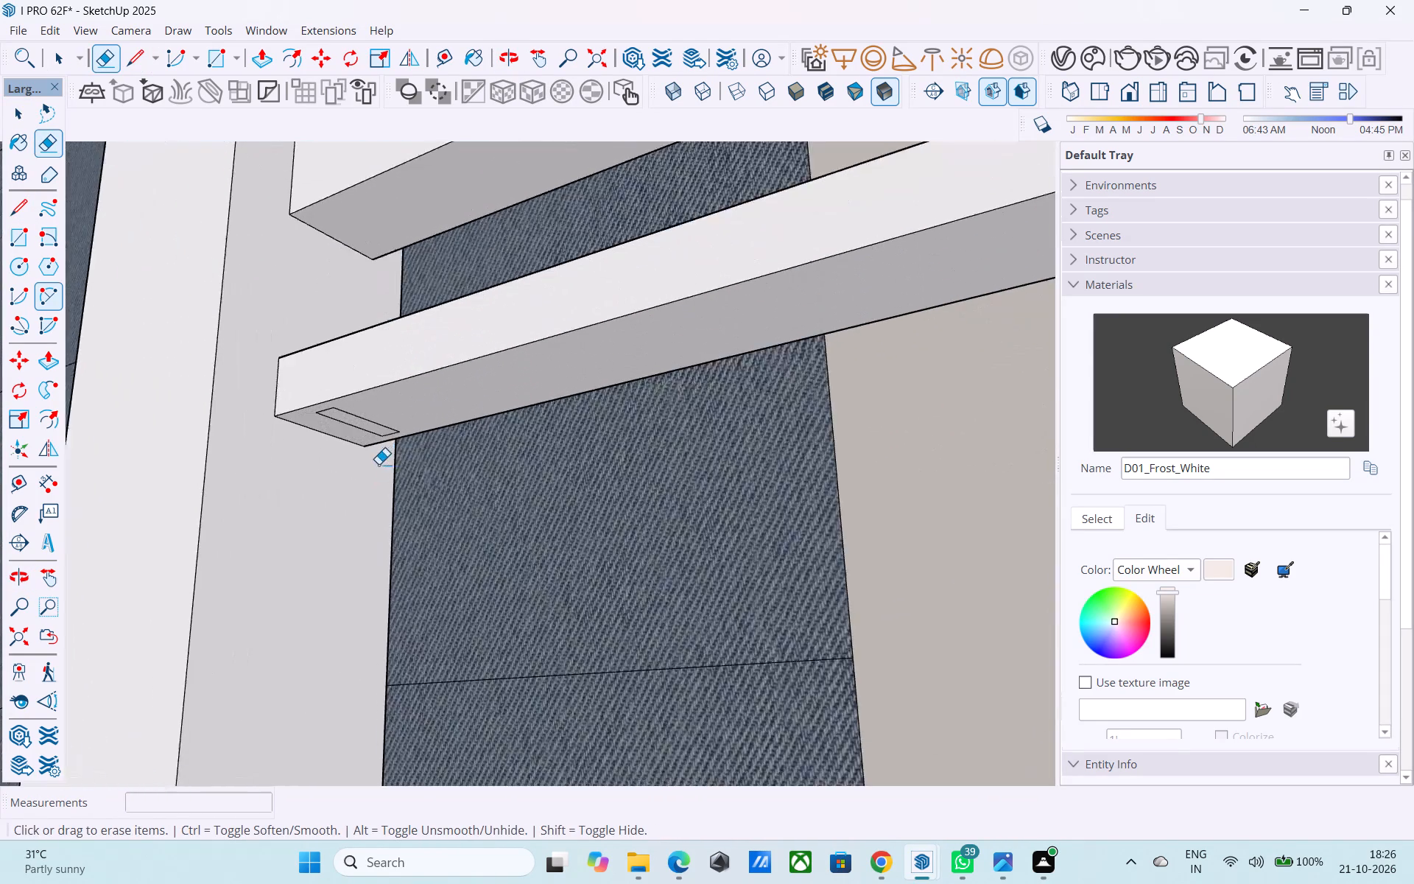
scroll(379, 464, "up", 12)
key("space")
left_click(353, 382)
left_click(354, 366)
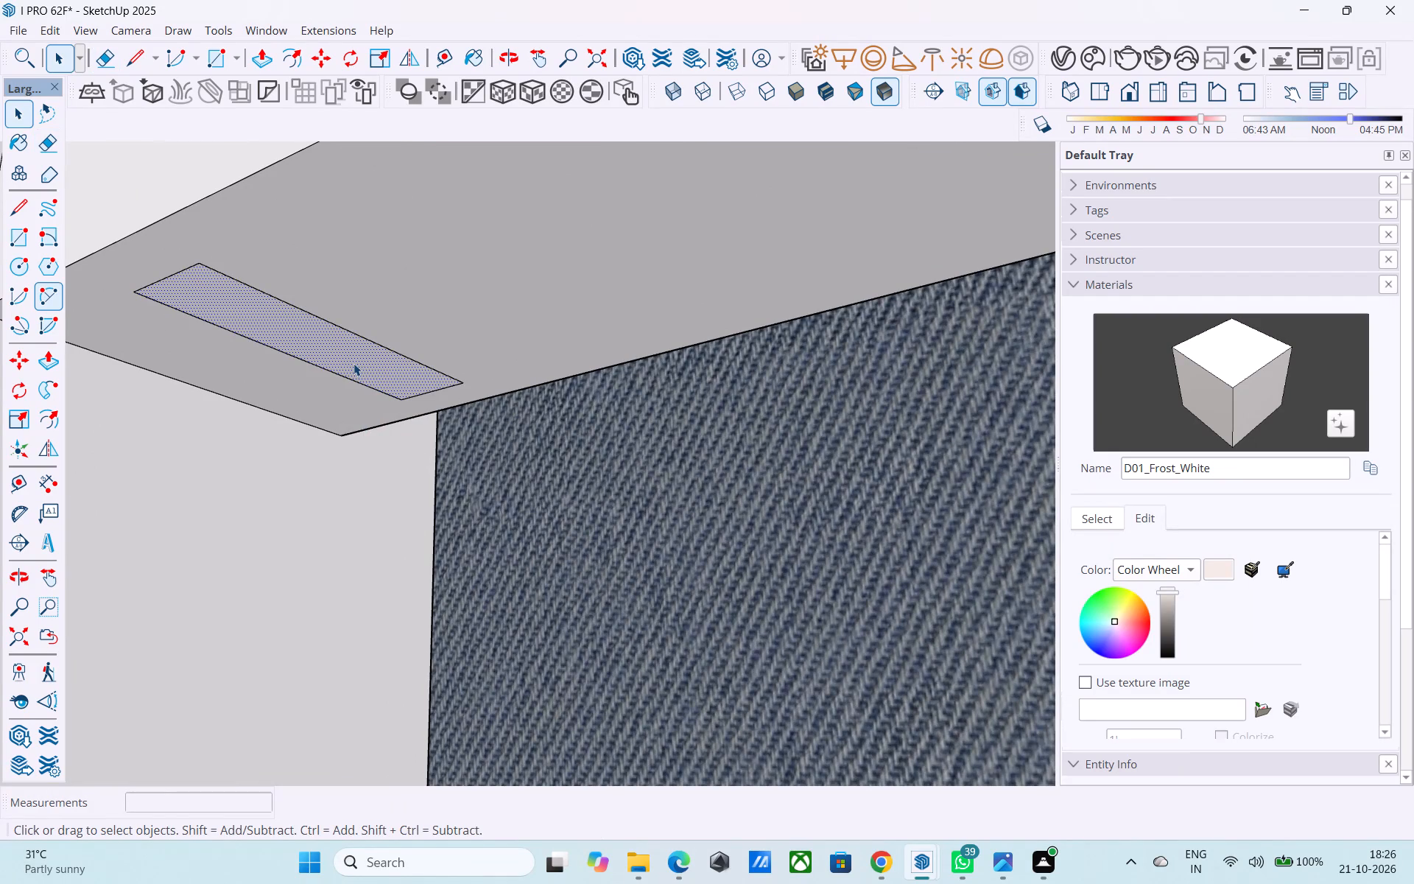
key("m")
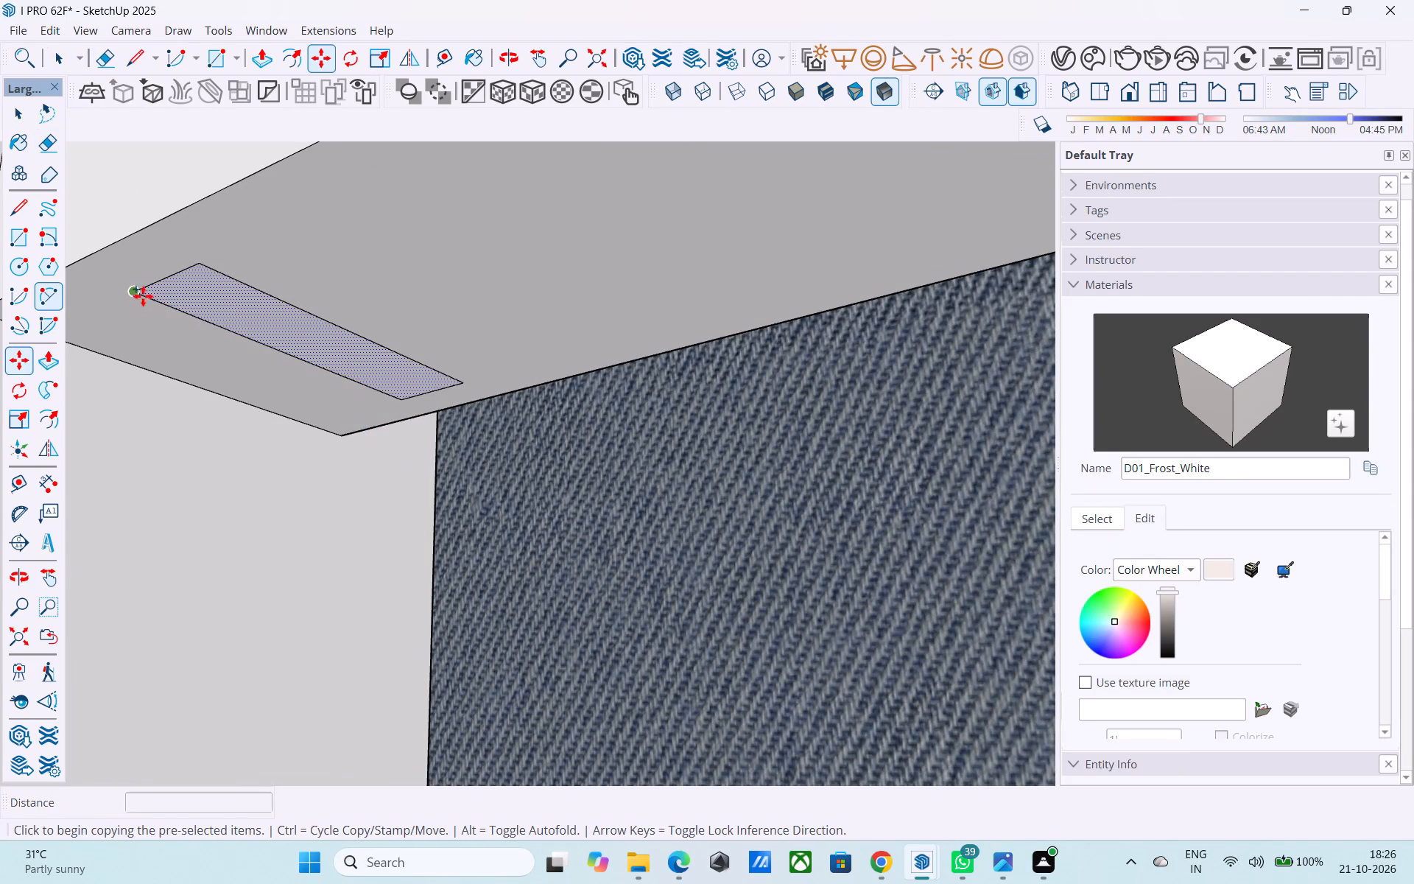
left_click(143, 295)
scroll(145, 295, "down", 20)
scroll(145, 295, "down", 10)
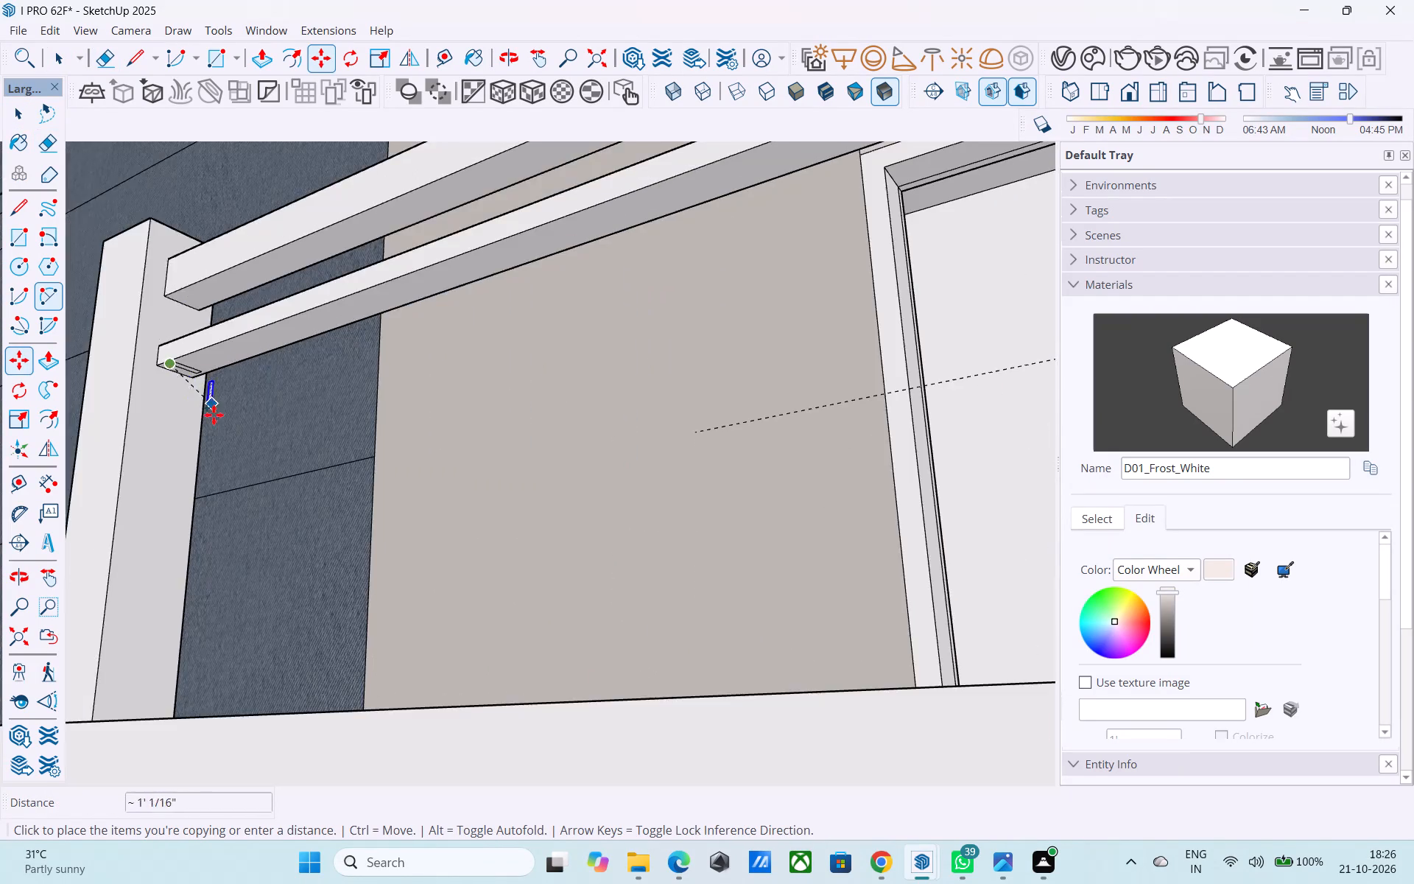
scroll(214, 415, "down", 2)
scroll(585, 340, "down", 3)
middle_click_drag(583, 344, 512, 435)
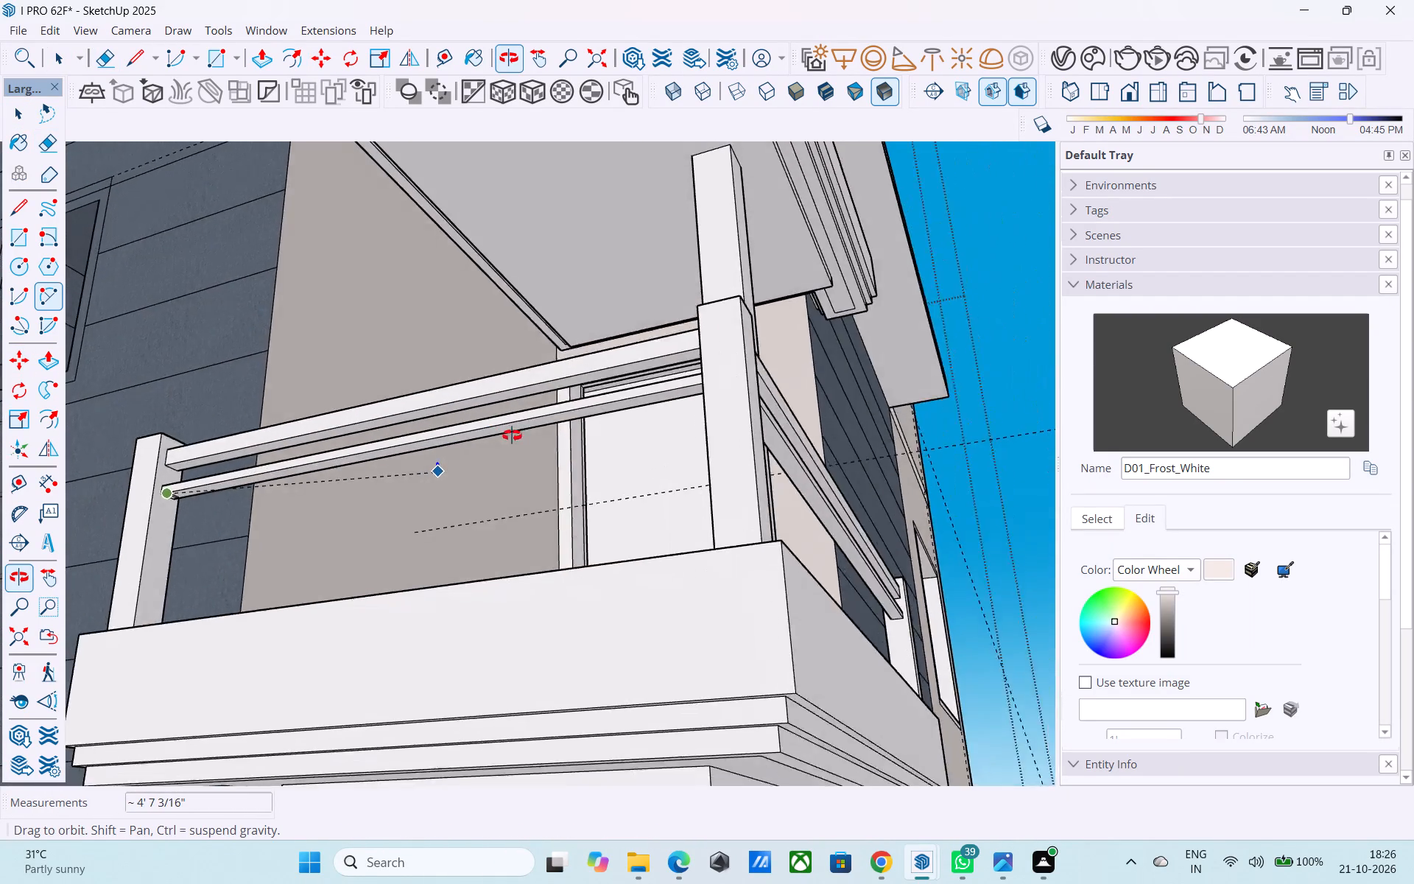
middle_click_drag(512, 435, 530, 396)
scroll(672, 316, "up", 4)
scroll(745, 329, "up", 6)
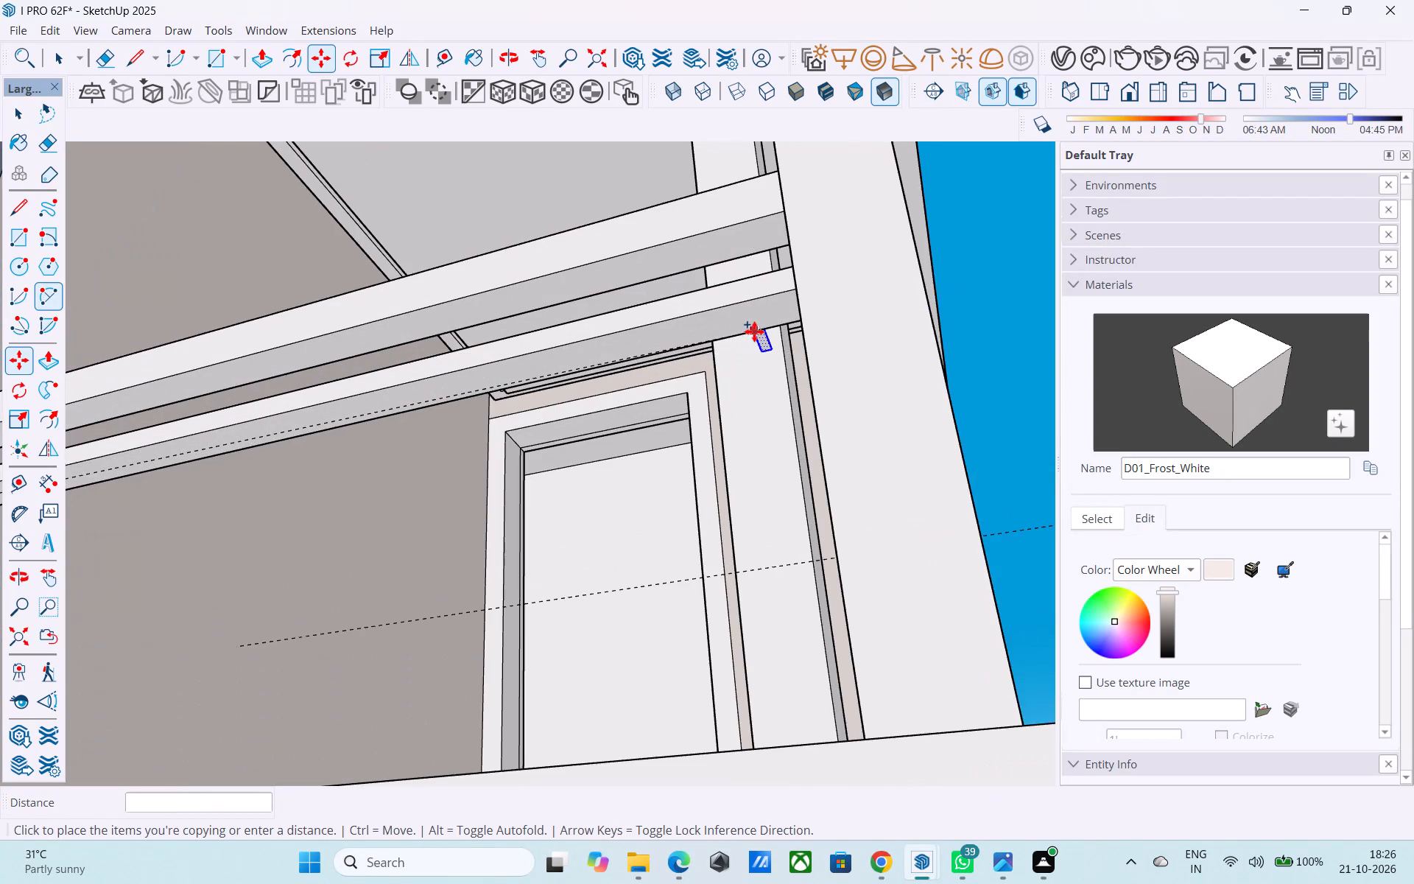
scroll(754, 331, "down", 9)
scroll(772, 339, "up", 7)
middle_click_drag(776, 296, 781, 277)
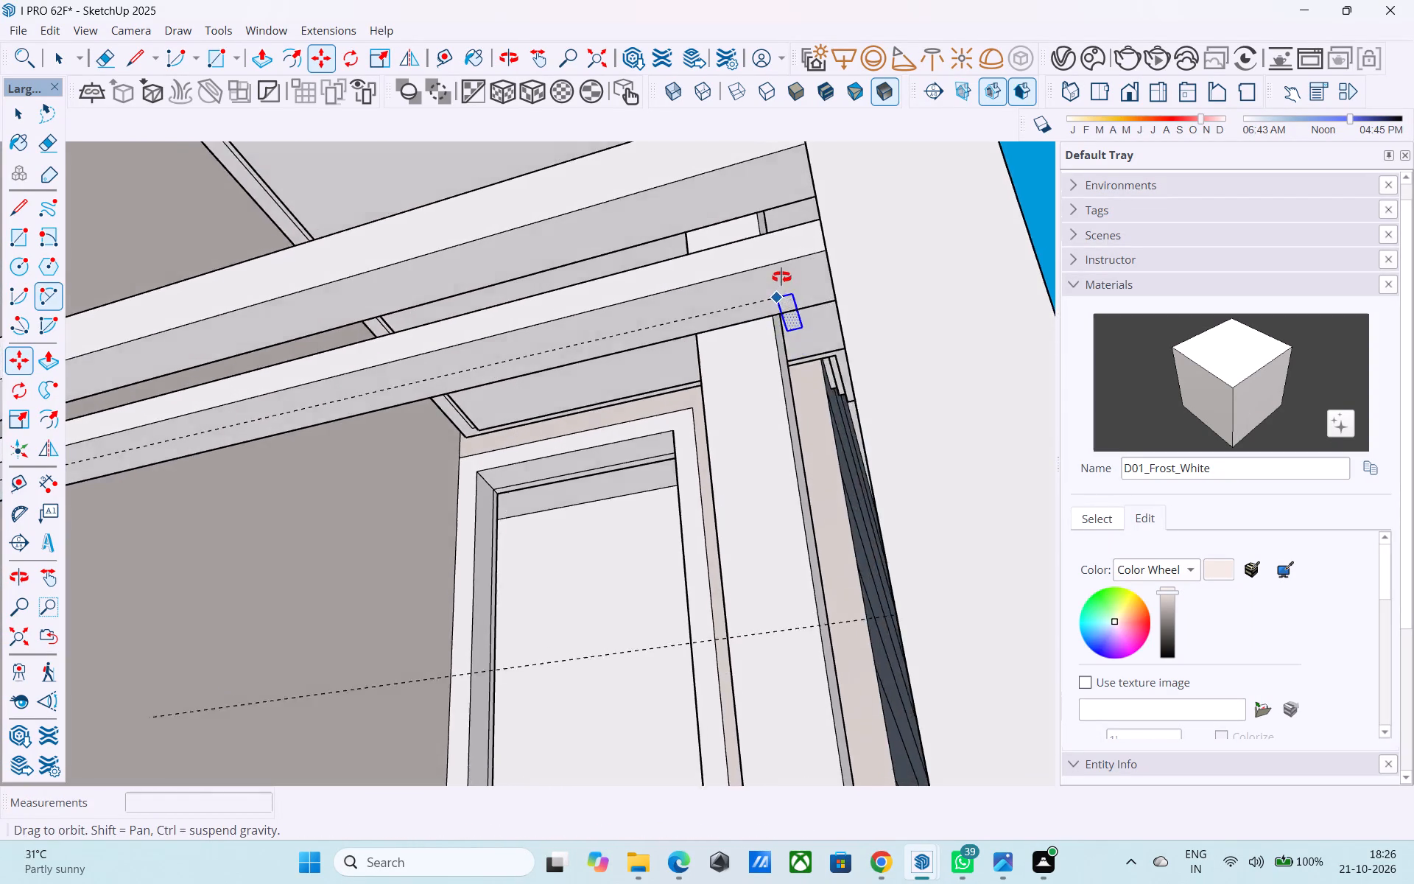
middle_click_drag(781, 277, 824, 250)
scroll(808, 283, "up", 7)
left_click(808, 283)
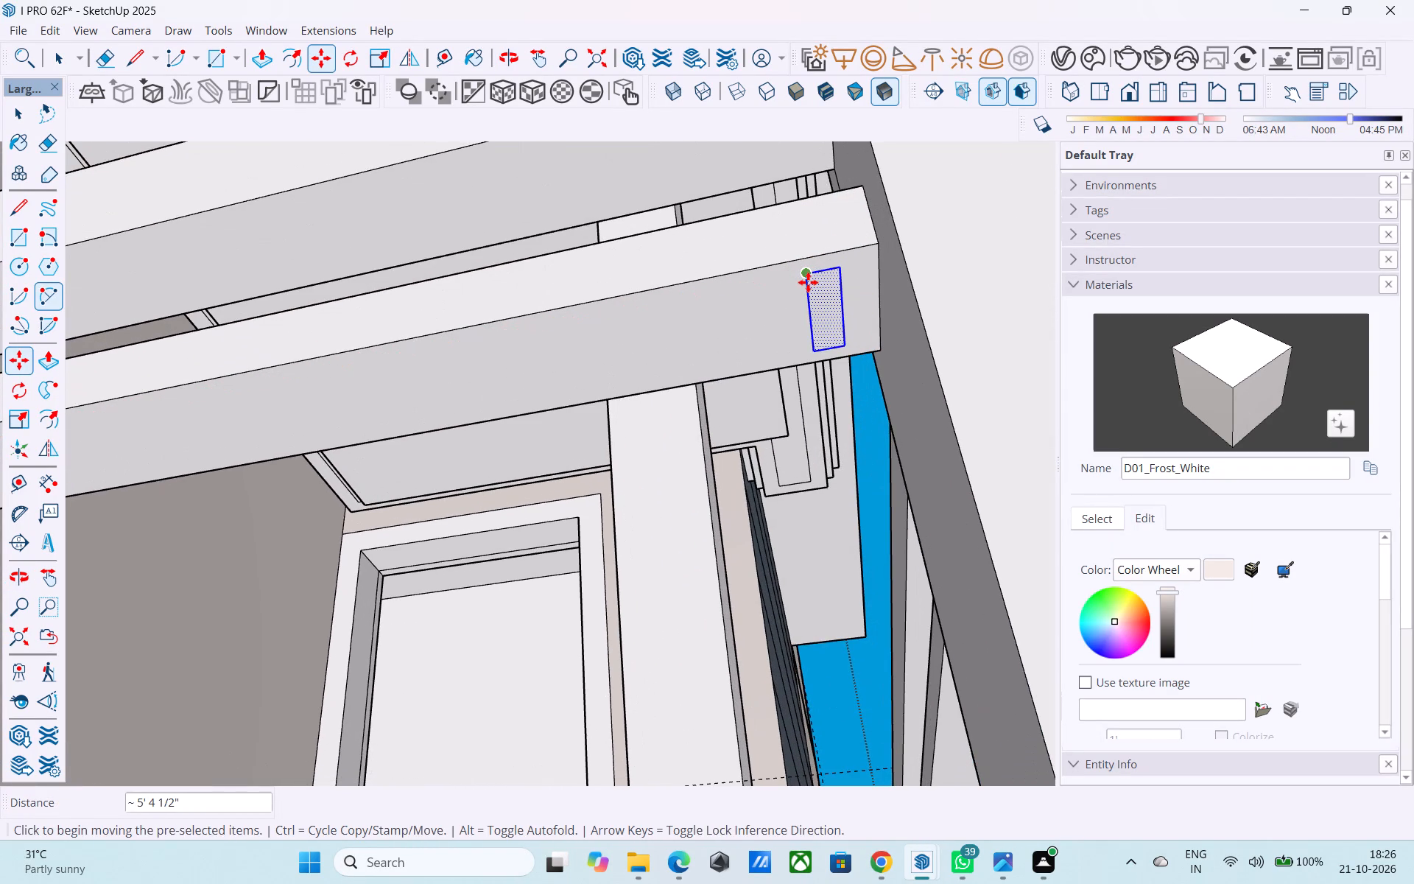
Array the strip evenly between the original and its copy, trying 20 divisions and settling on 30.
key("slash")
key("2")
key("0")
key("Return")
type("/30")
key("Return")
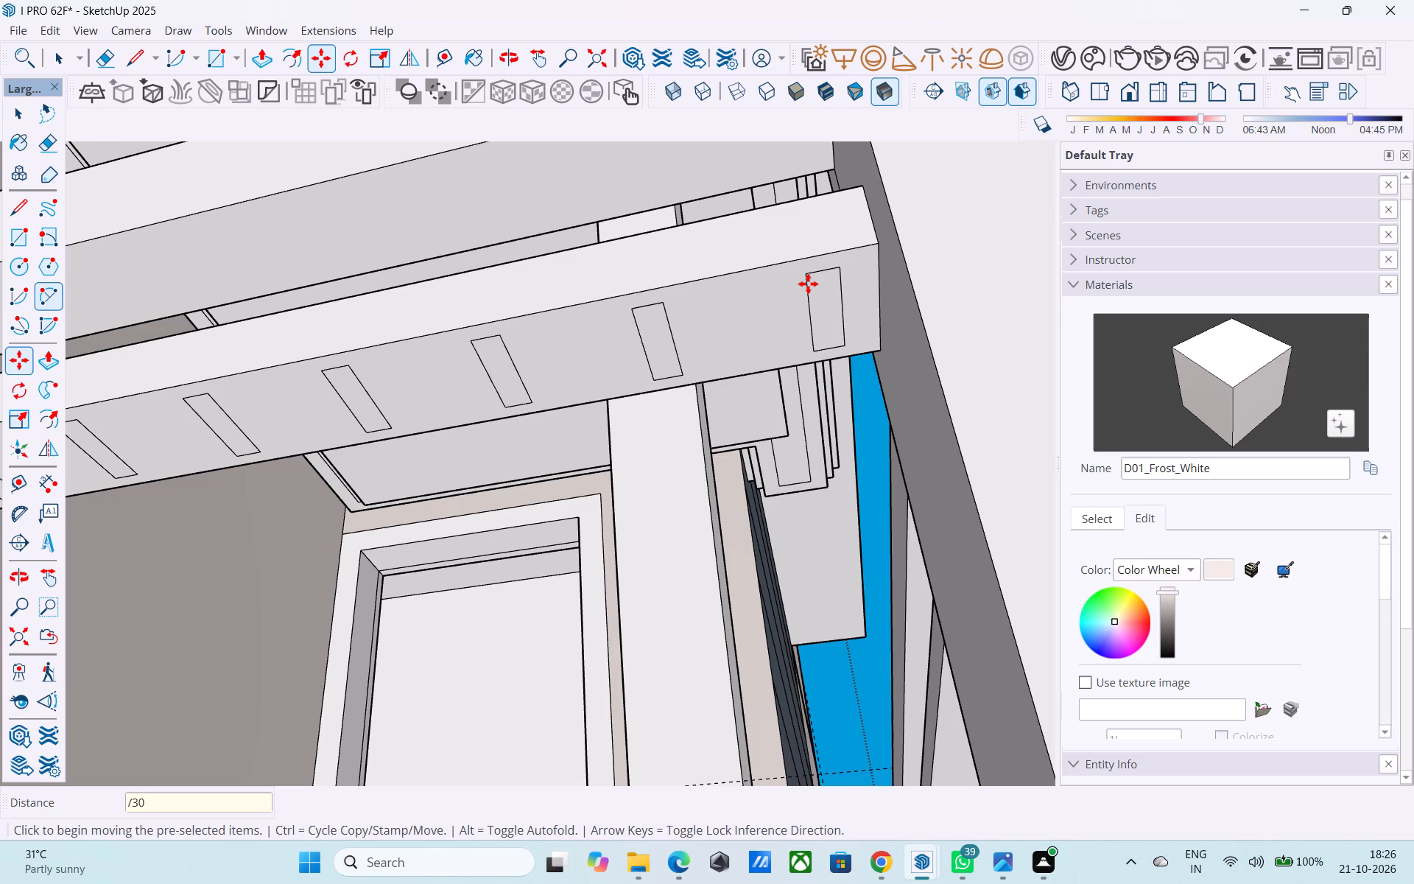
Copy the end strip beside the outer-corner post about 4 3/16" onto the underside of the adjoining lower rail.
scroll(808, 284, "down", 2)
scroll(808, 284, "up", 1)
scroll(808, 284, "down", 20)
scroll(811, 281, "up", 1)
scroll(812, 282, "down", 3)
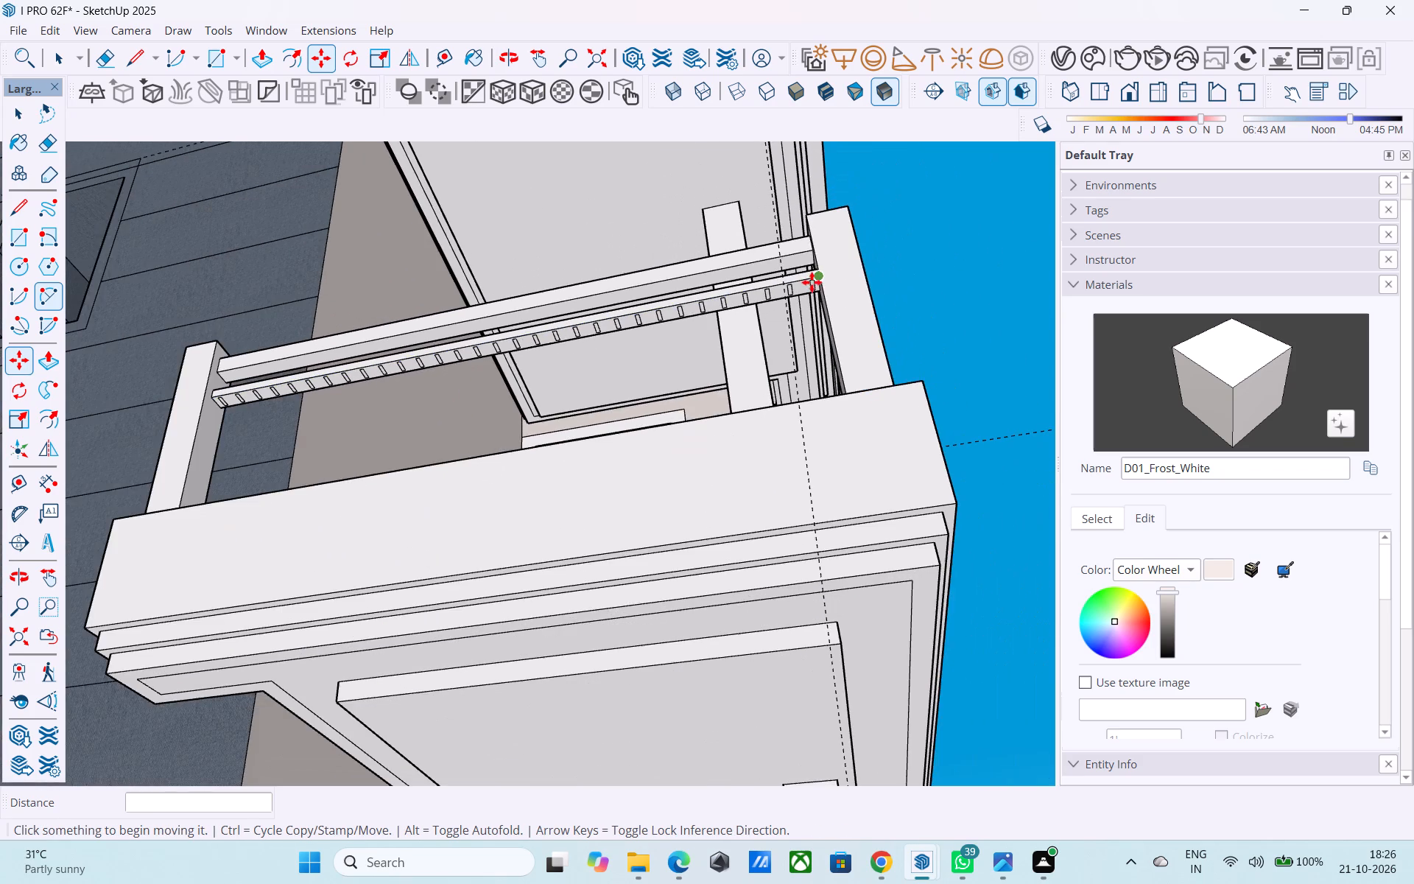
middle_click_drag(808, 282, 708, 395)
scroll(781, 236, "up", 5)
key("space")
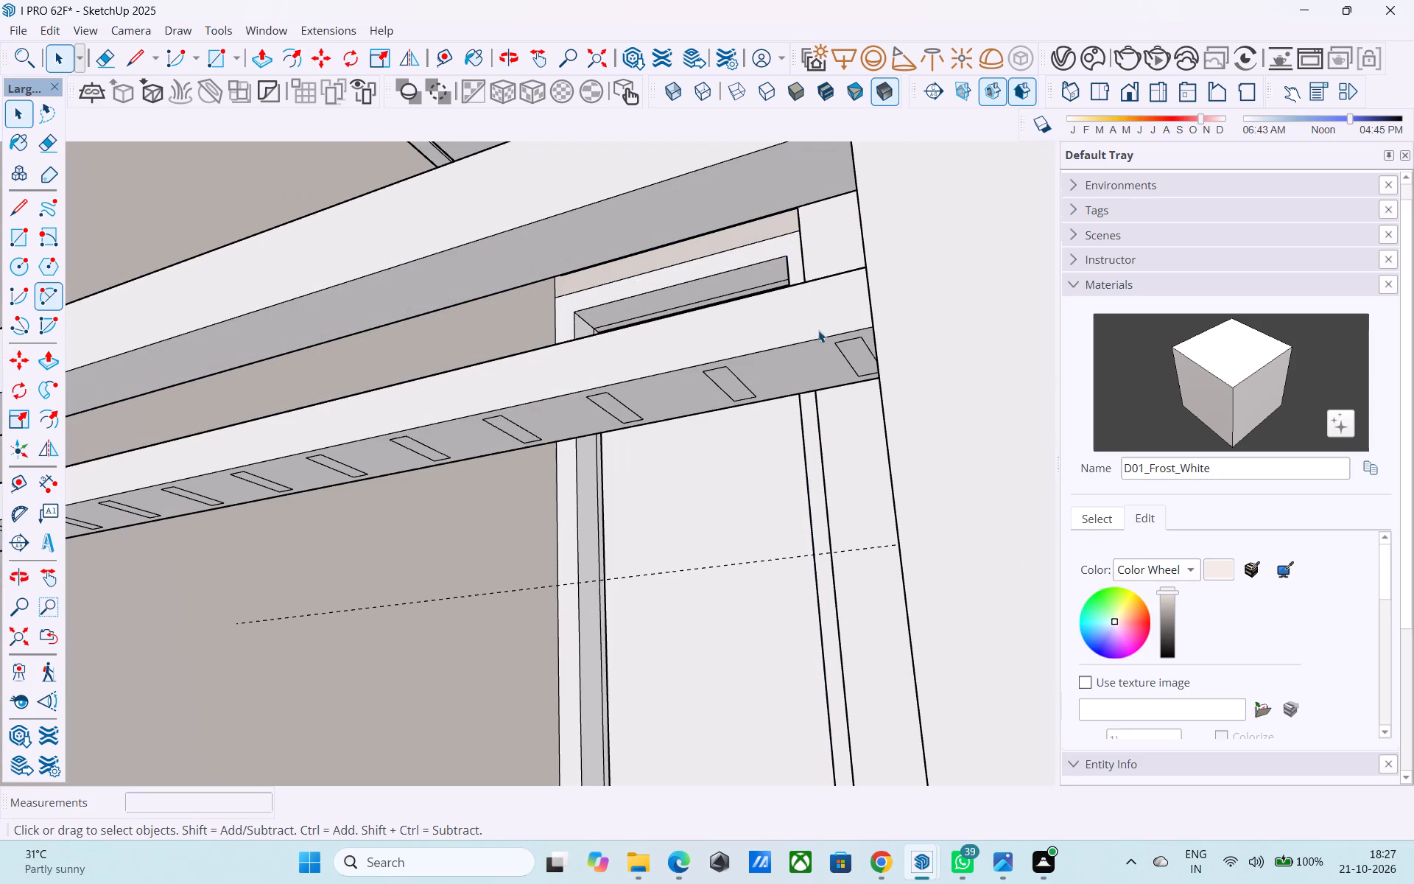
left_click(851, 349)
key("m")
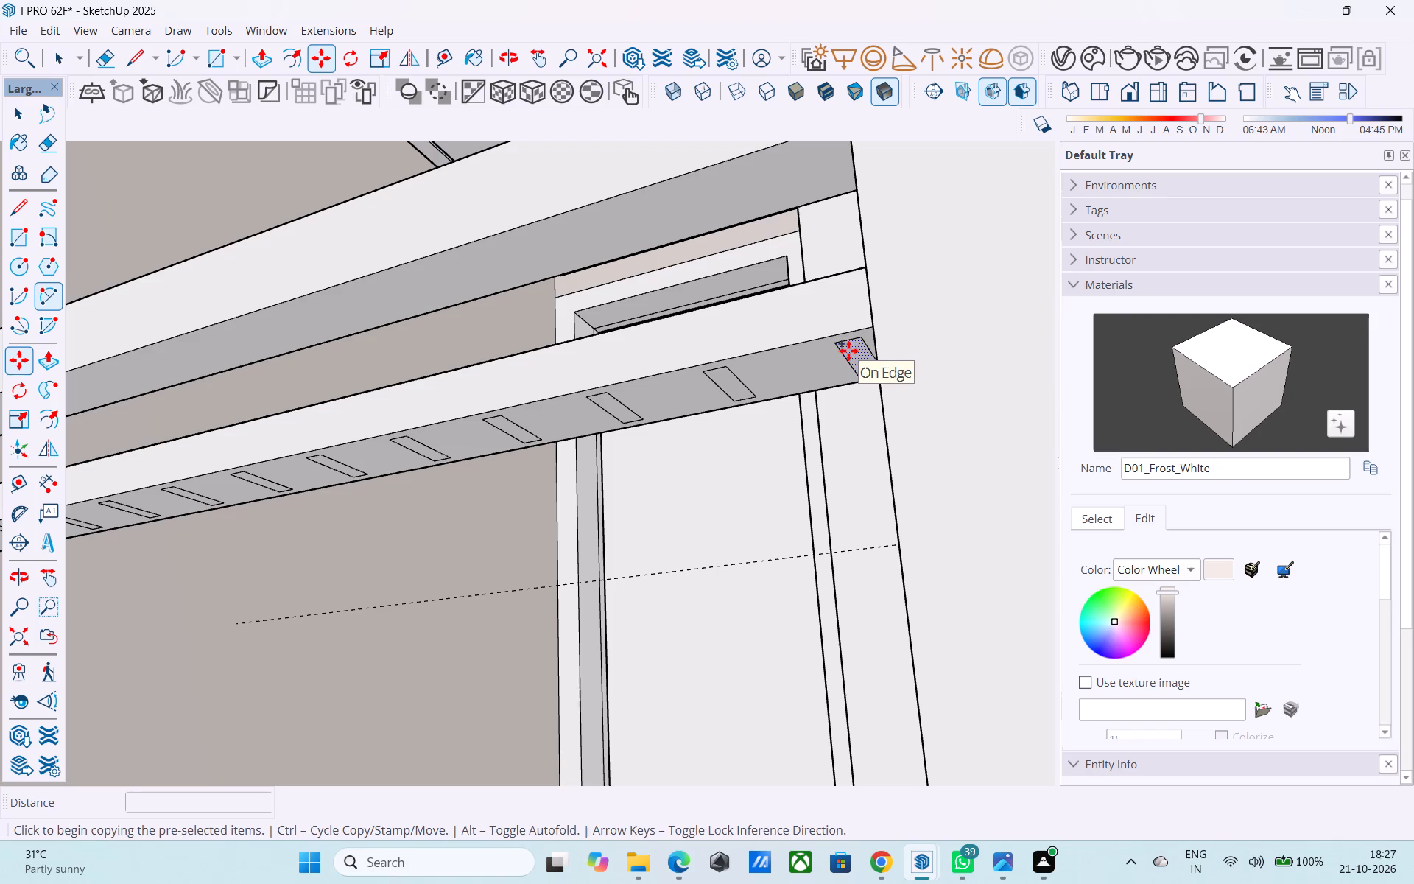
left_click(857, 343)
scroll(675, 321, "down", 11)
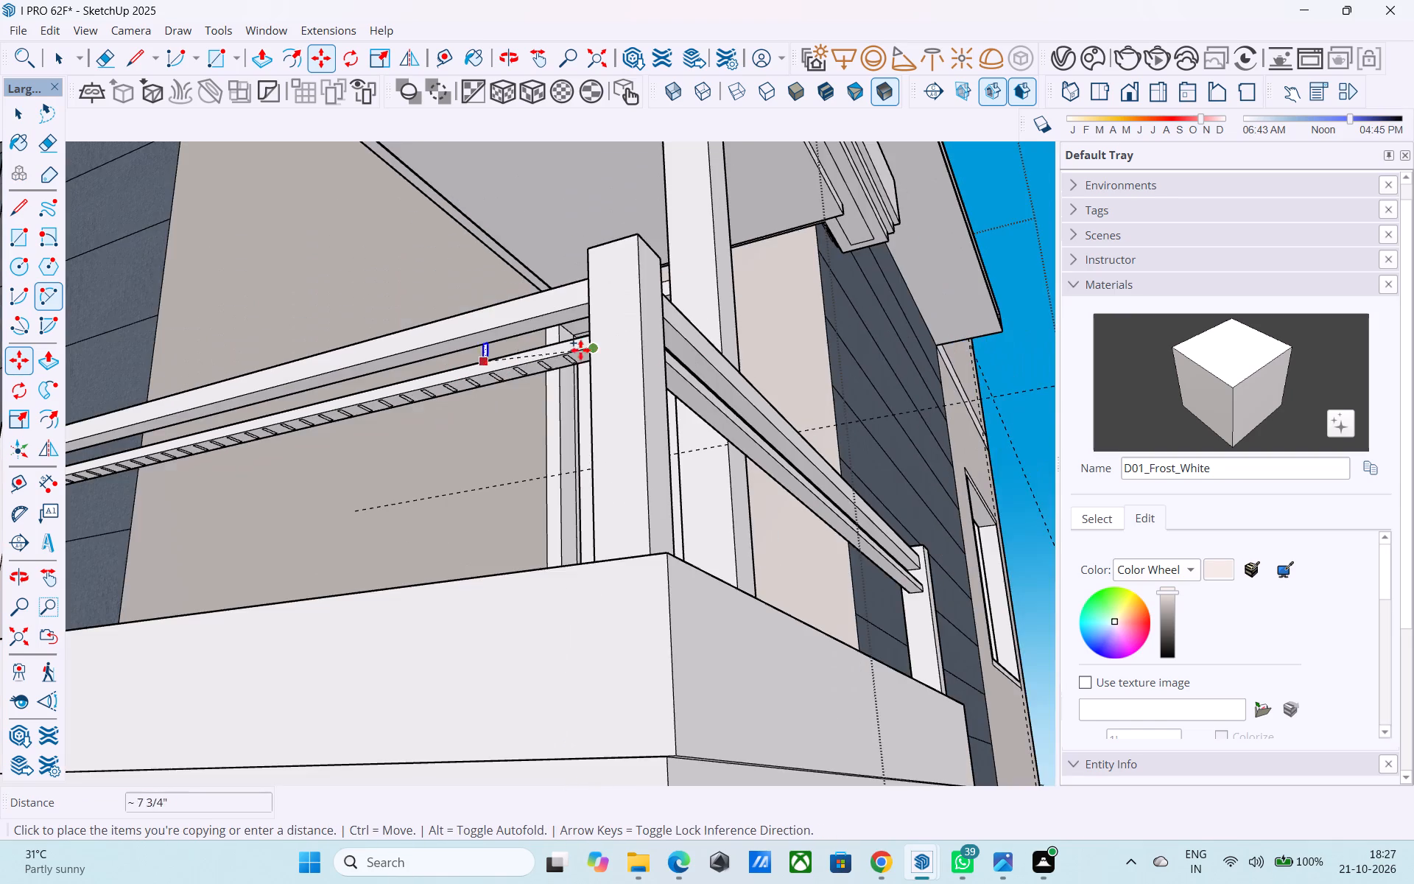
middle_click_drag(751, 358, 561, 330)
middle_click_drag(219, 373, 411, 399)
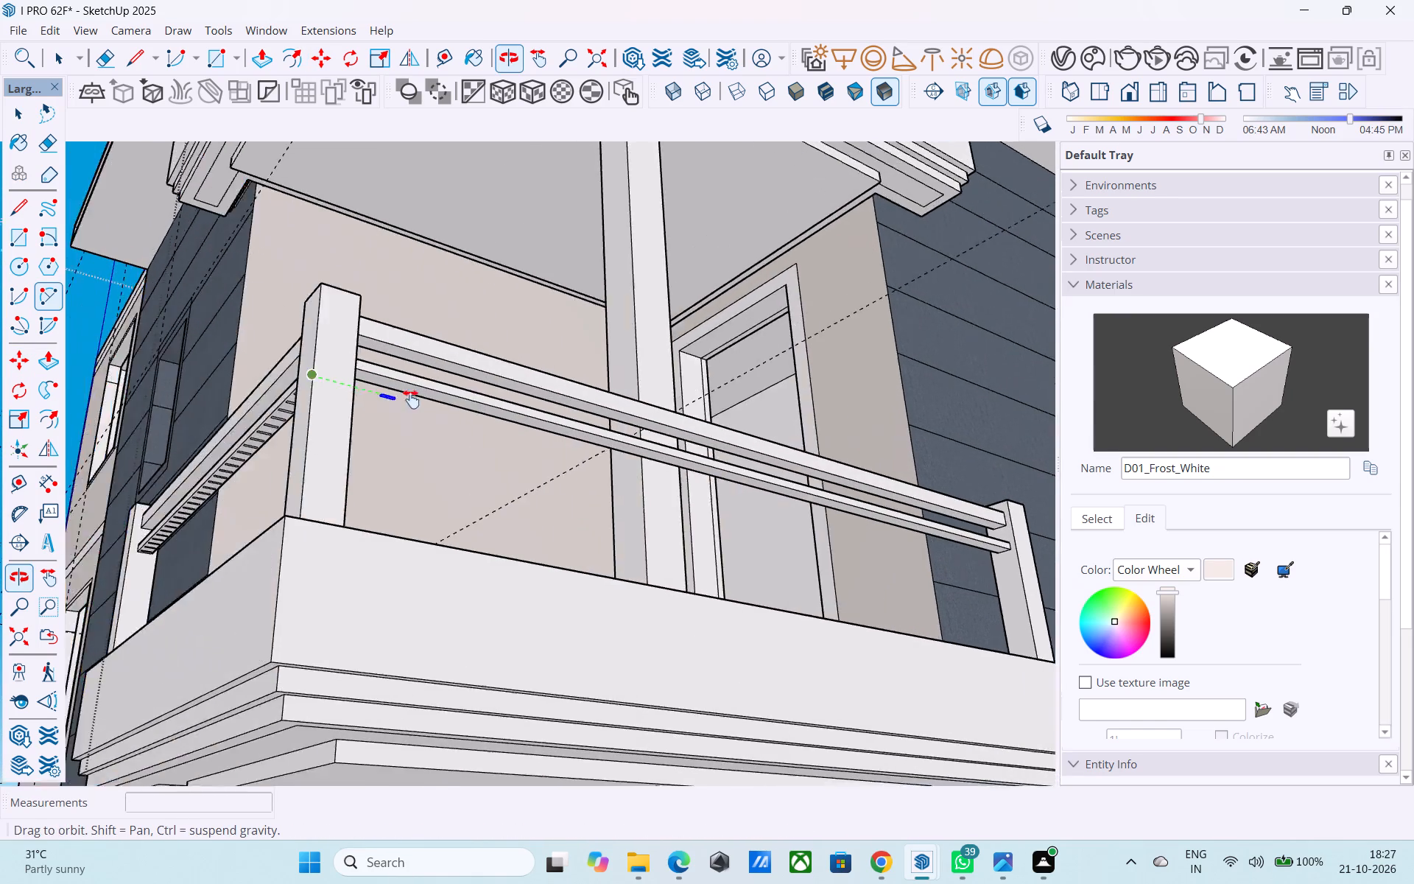
middle_click_drag(411, 399, 237, 387)
scroll(237, 387, "up", 15)
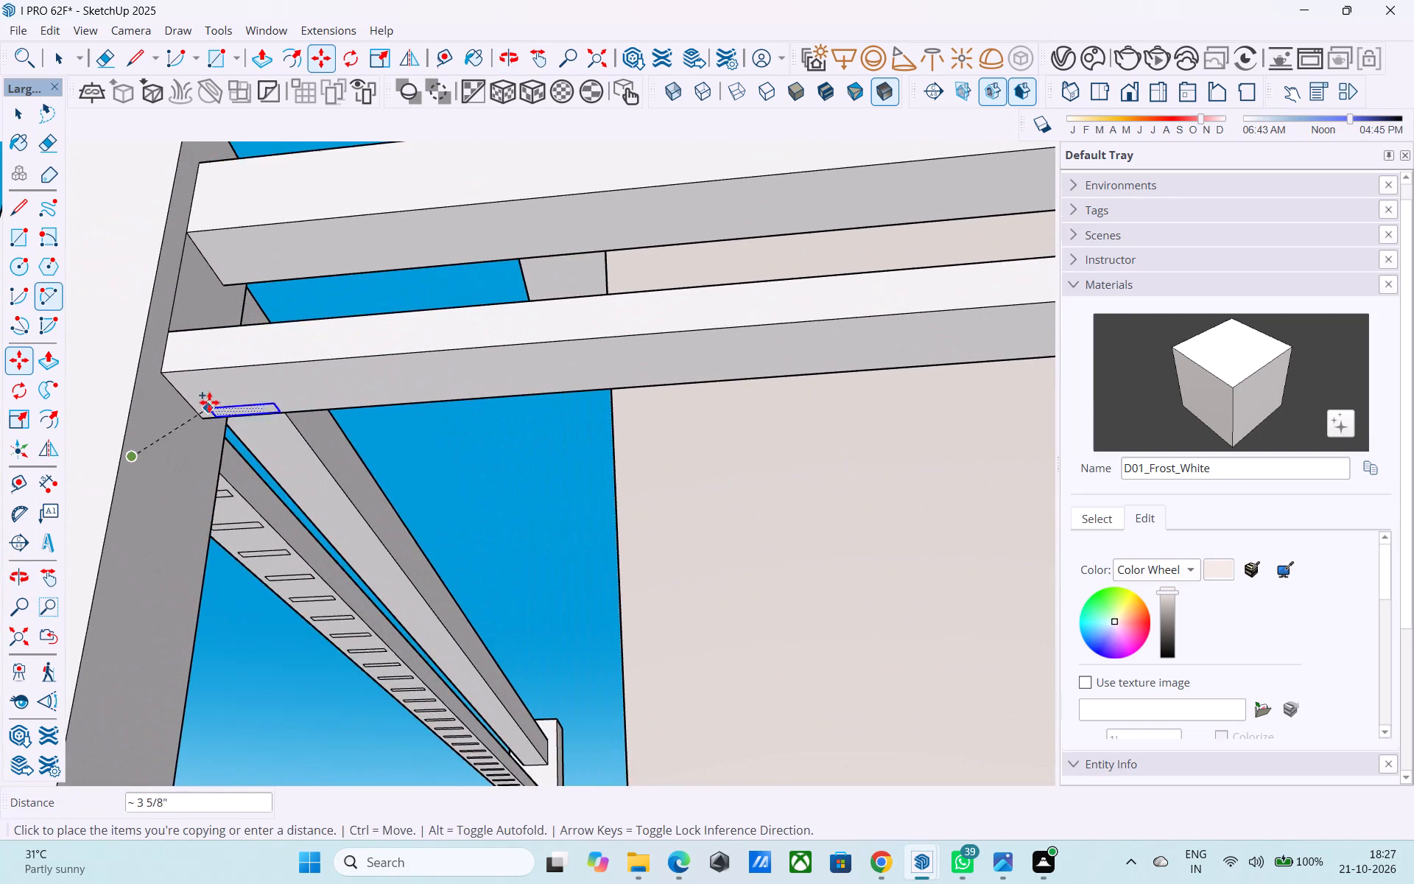
scroll(209, 402, "up", 9)
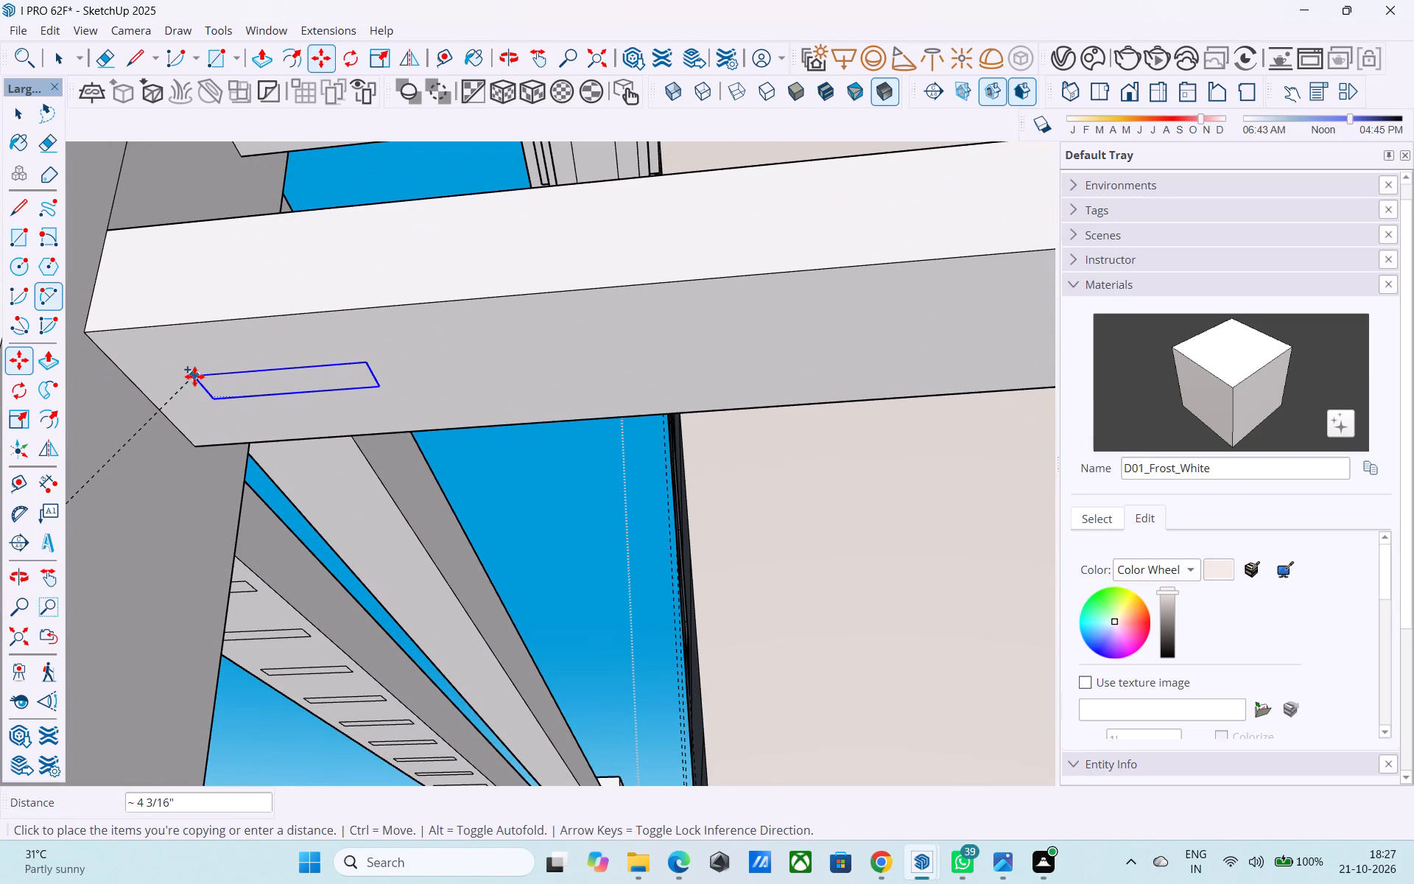
left_click(194, 376)
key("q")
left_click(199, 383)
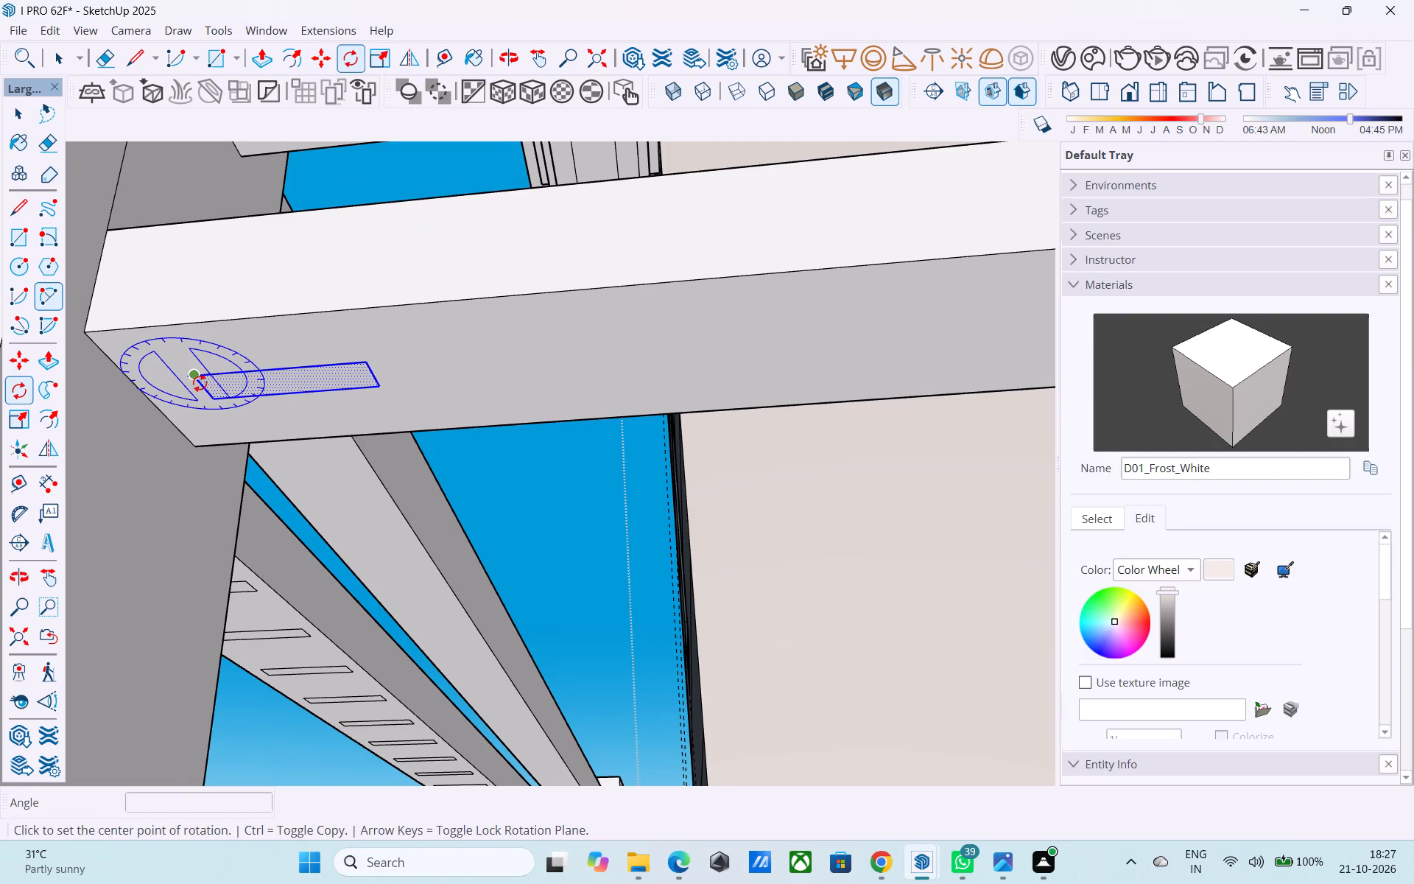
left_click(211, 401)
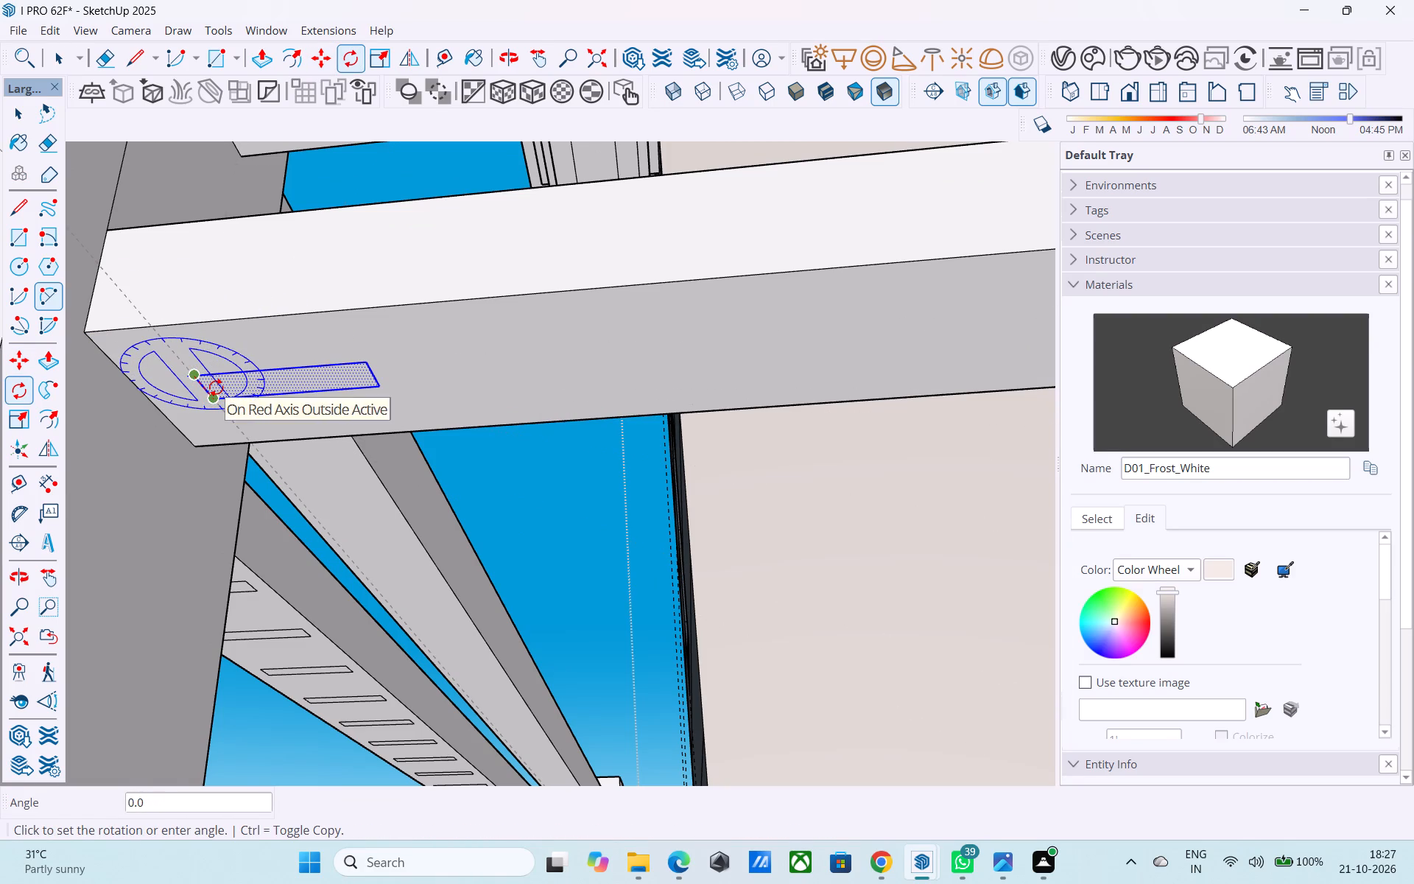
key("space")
Move the copied strip about 11/16" across the adjoining rail's underside toward its outer face.
key("m")
left_click(247, 396)
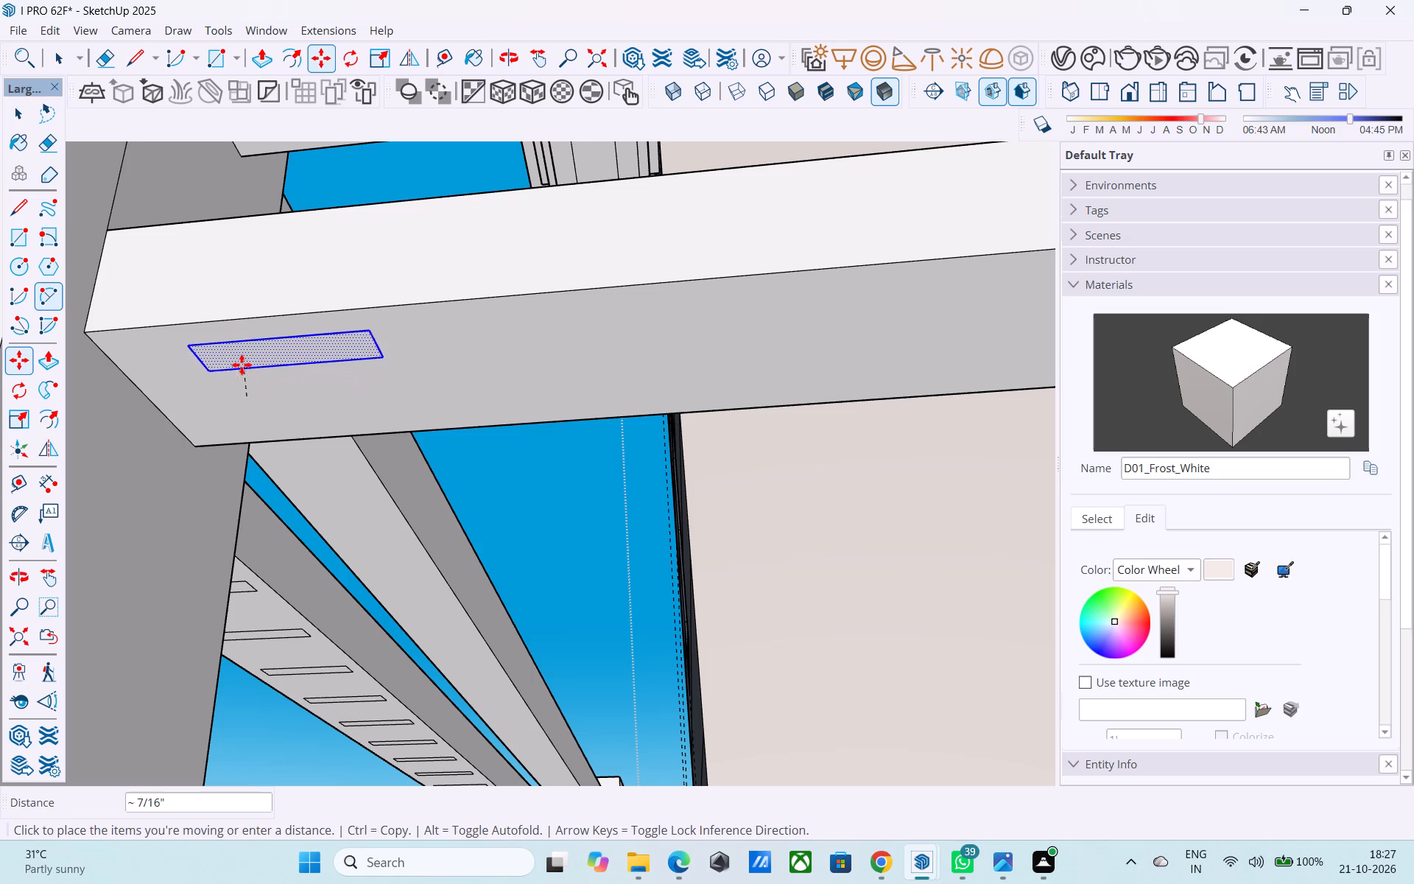
left_click(236, 356)
Rotate the copied strip 90° about its corner so that it lies crosswise on the adjoining rail's underside.
key("q")
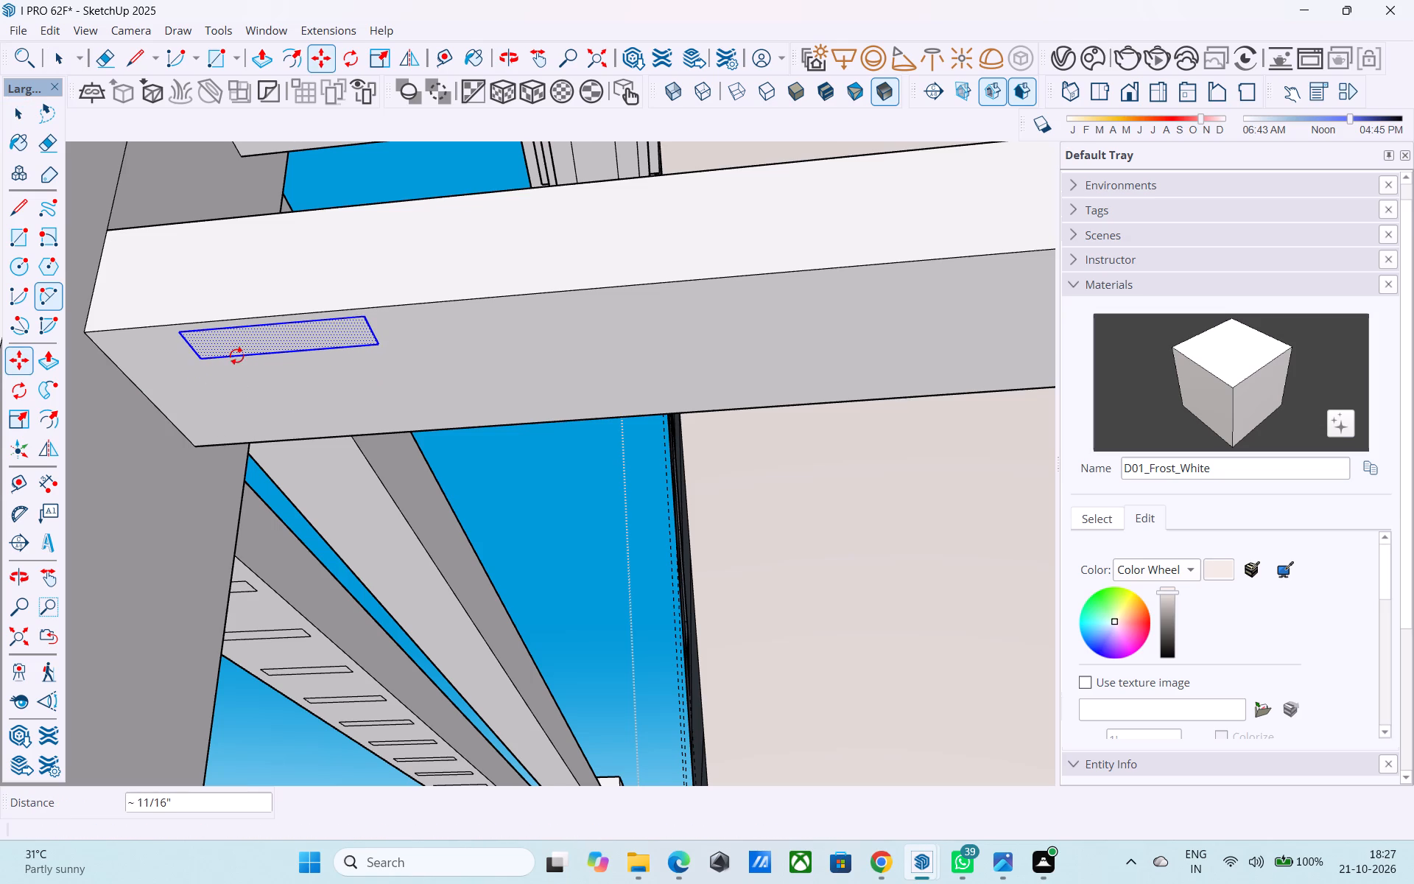
left_click(201, 357)
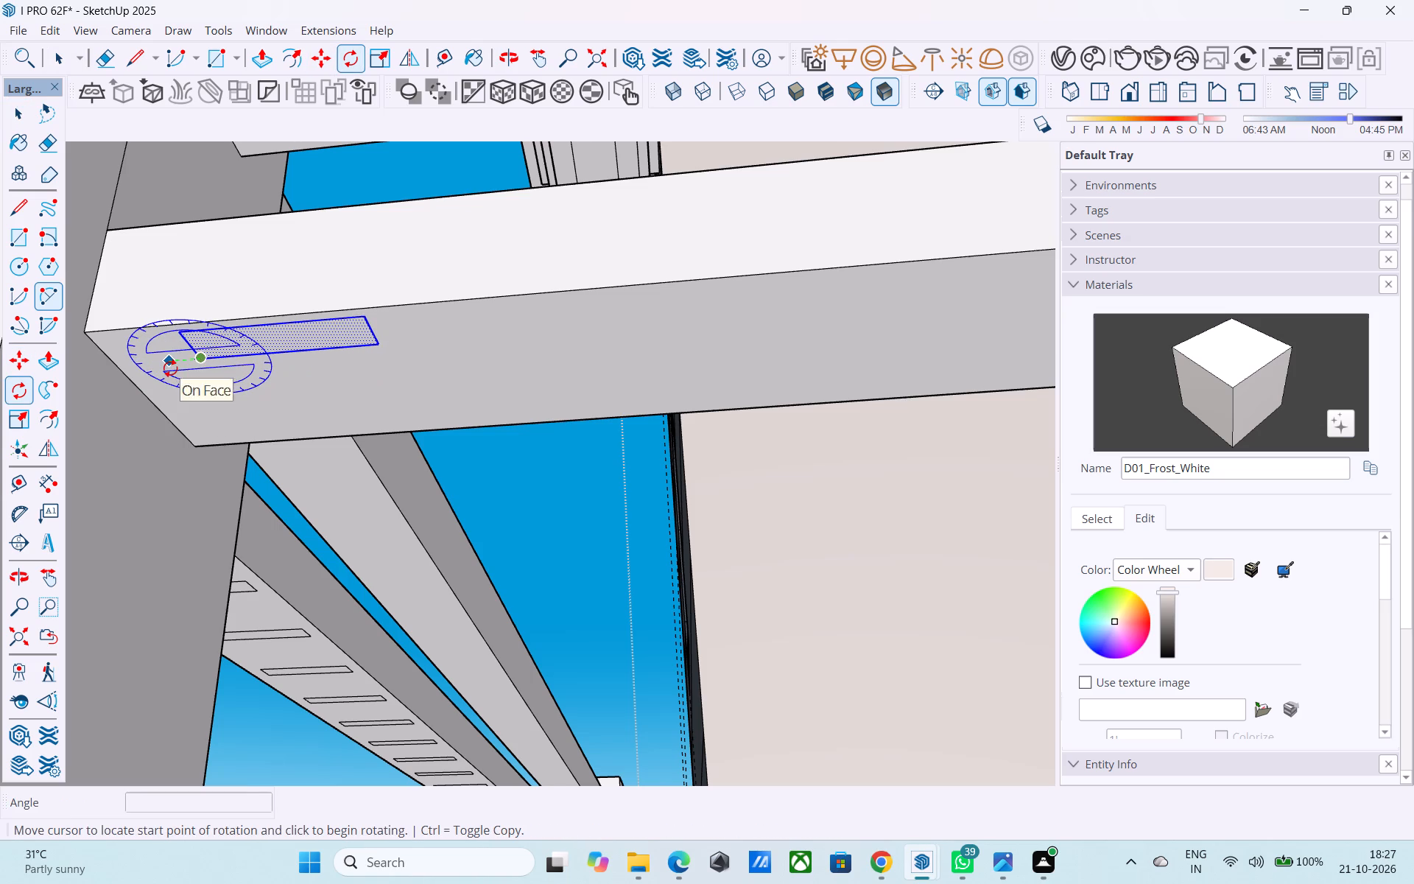
left_click(170, 368)
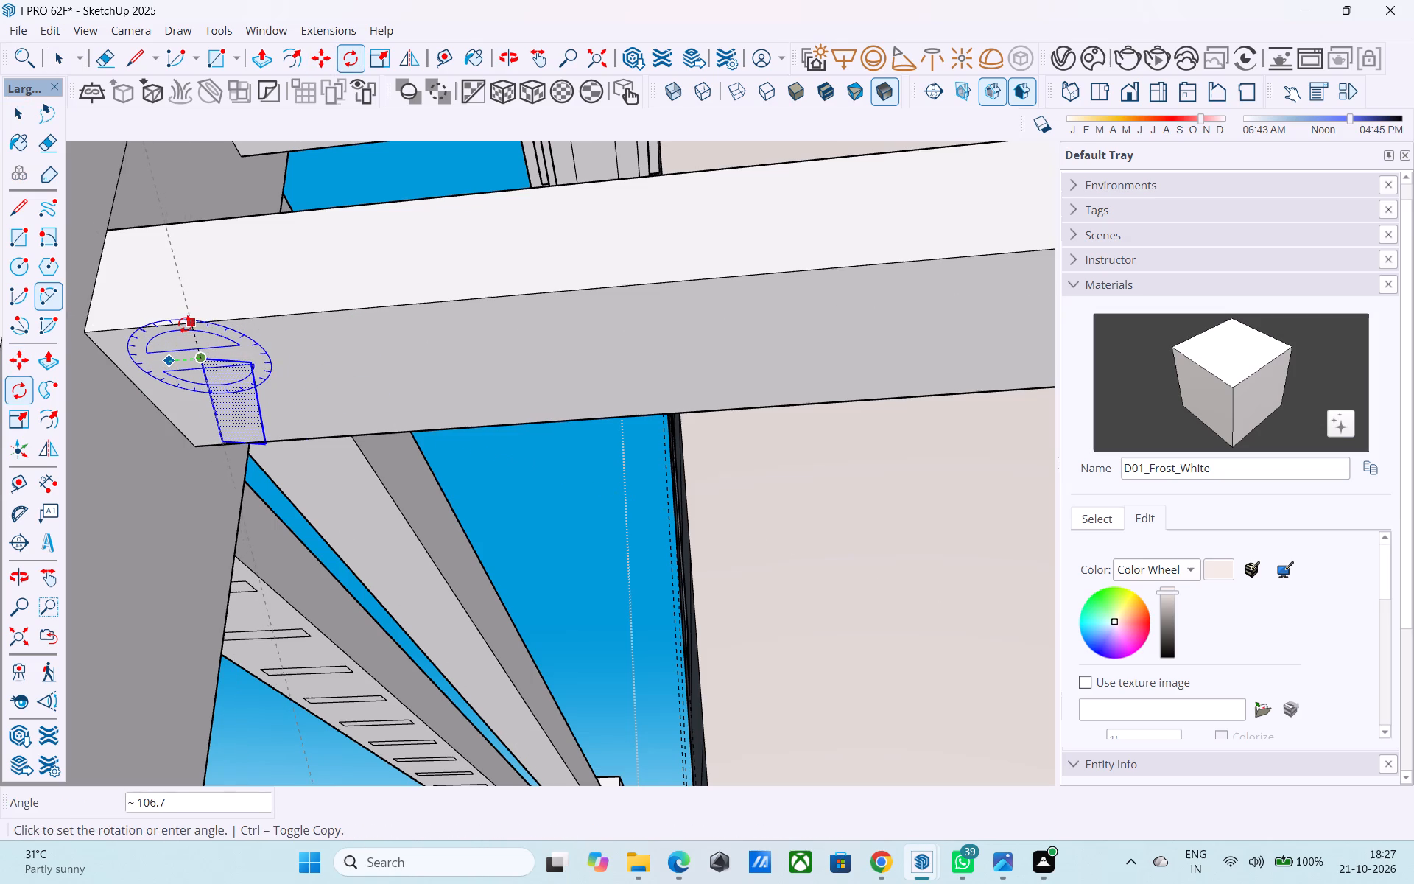
scroll(184, 324, "up", 6)
left_click(184, 339)
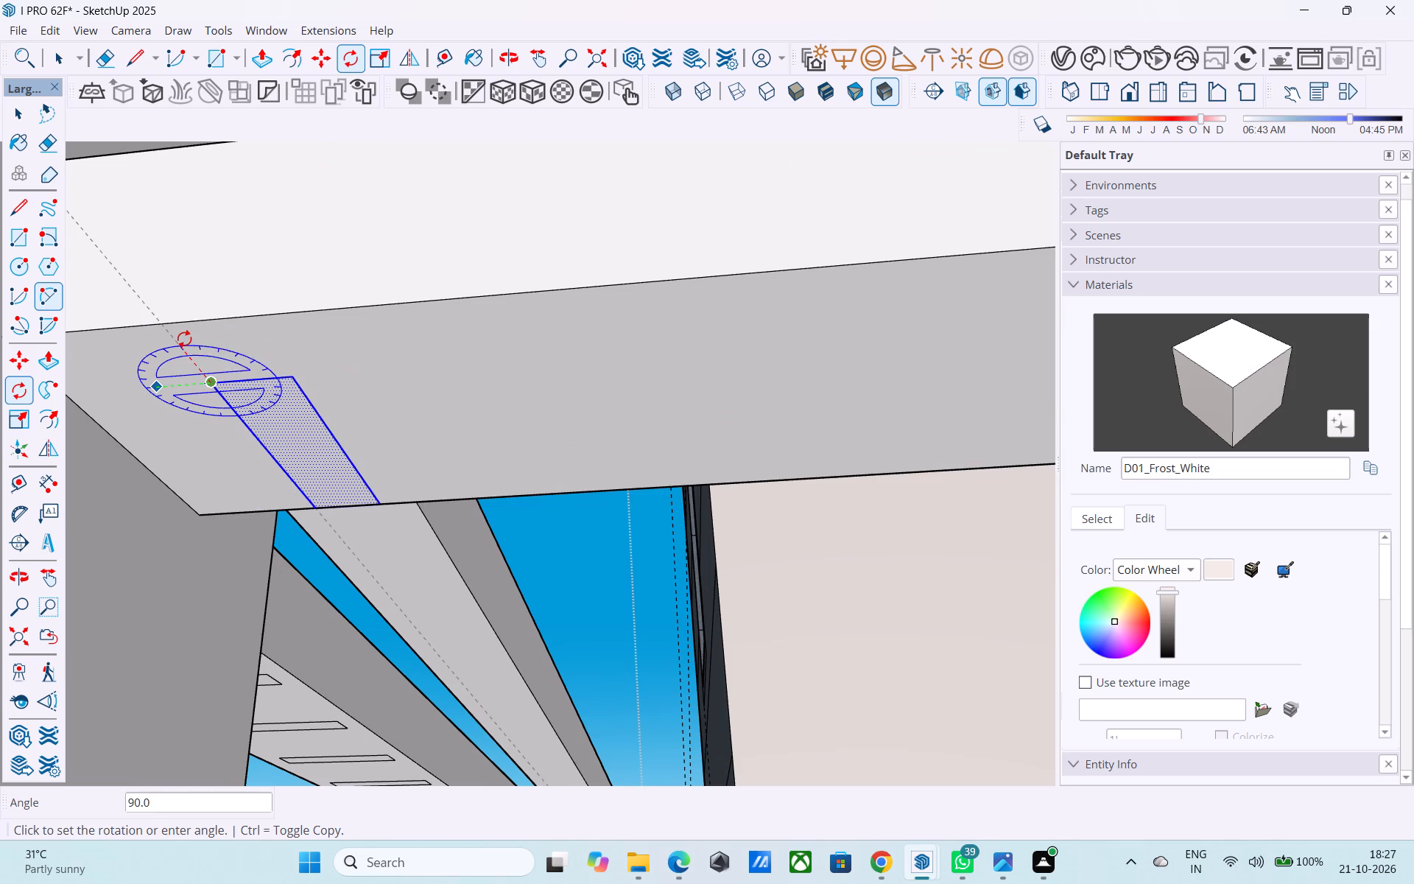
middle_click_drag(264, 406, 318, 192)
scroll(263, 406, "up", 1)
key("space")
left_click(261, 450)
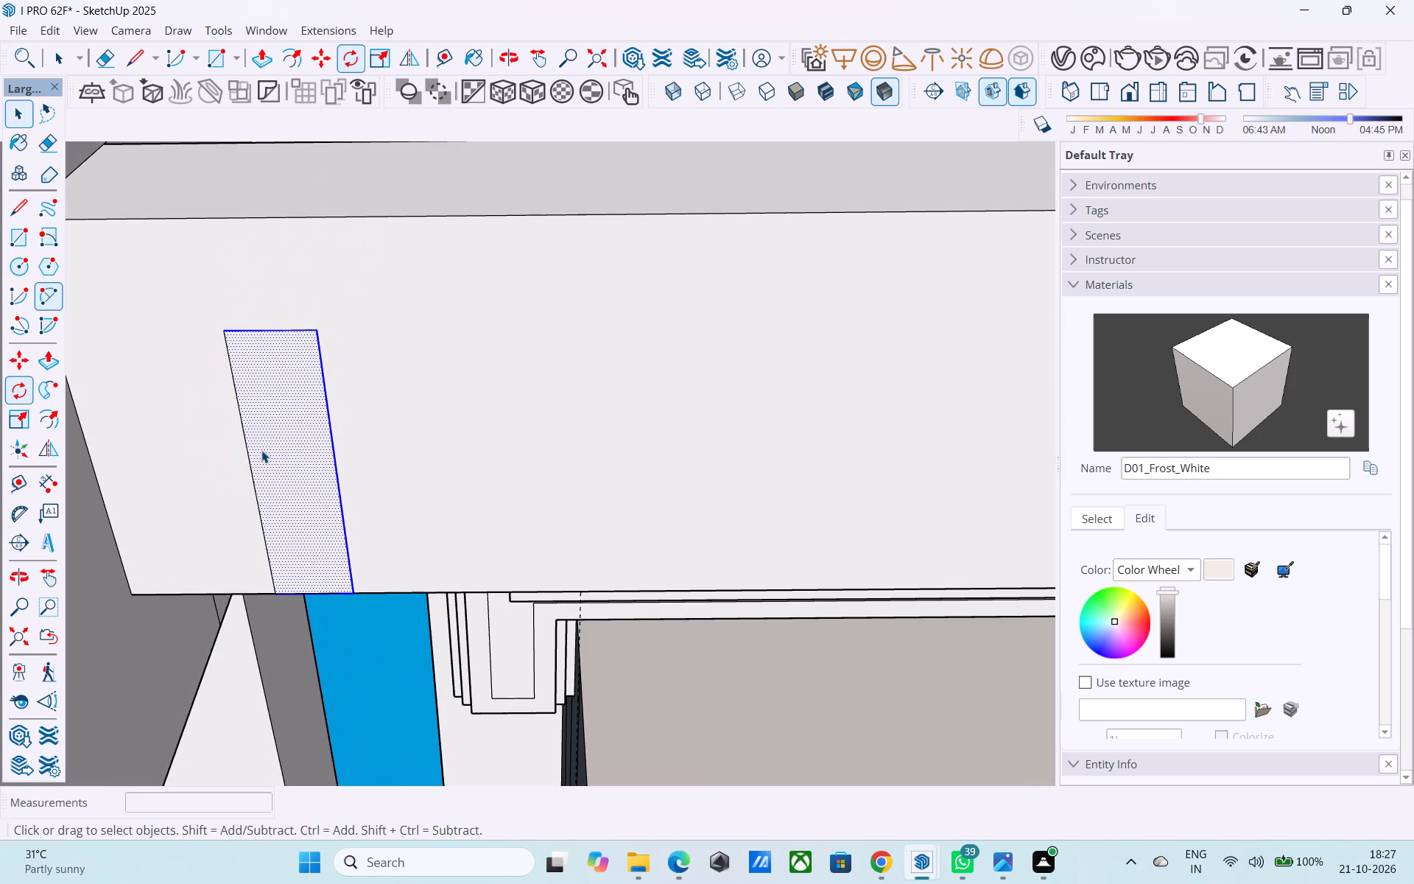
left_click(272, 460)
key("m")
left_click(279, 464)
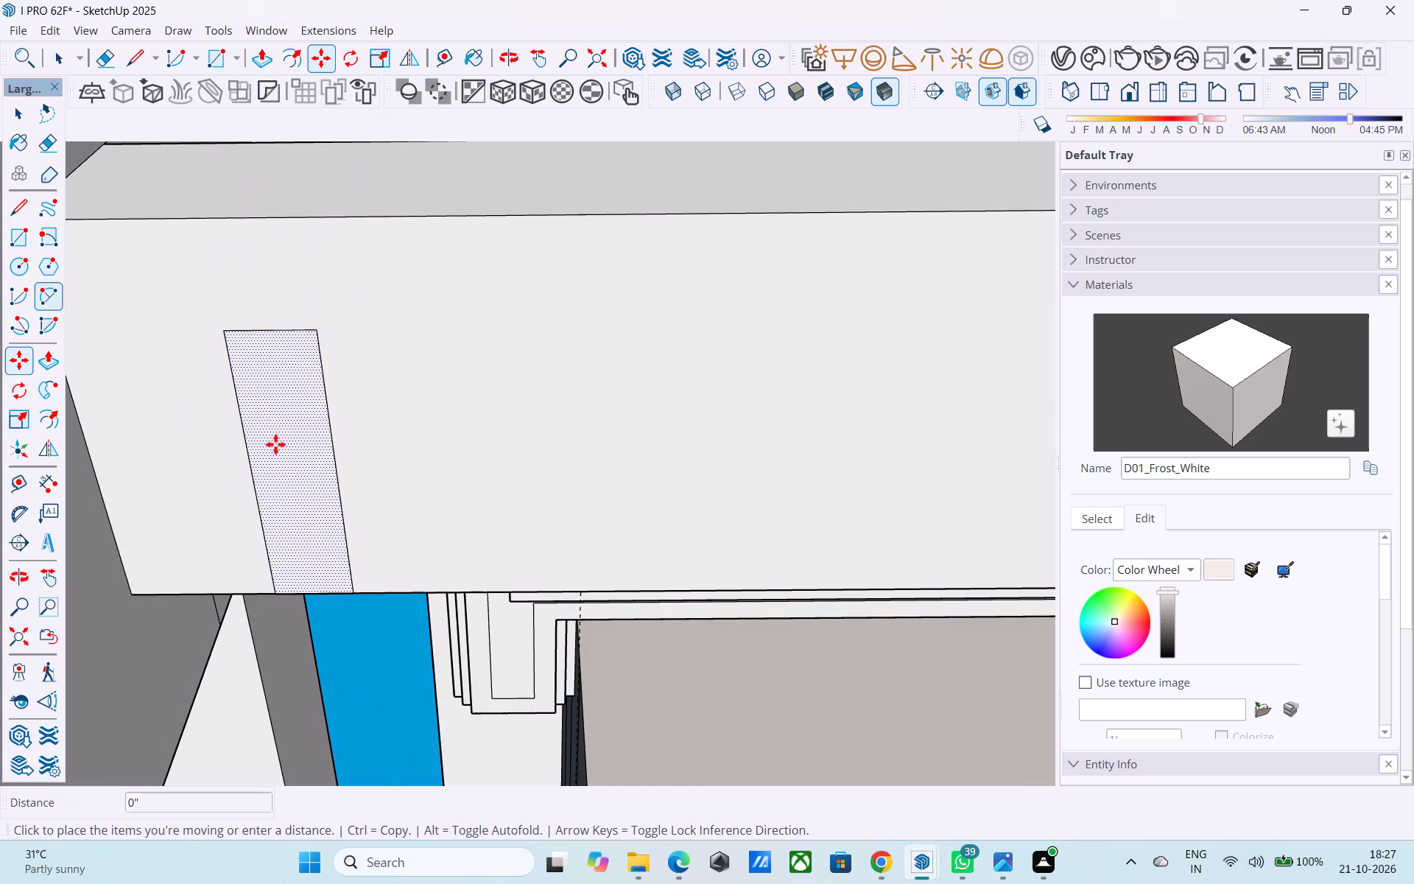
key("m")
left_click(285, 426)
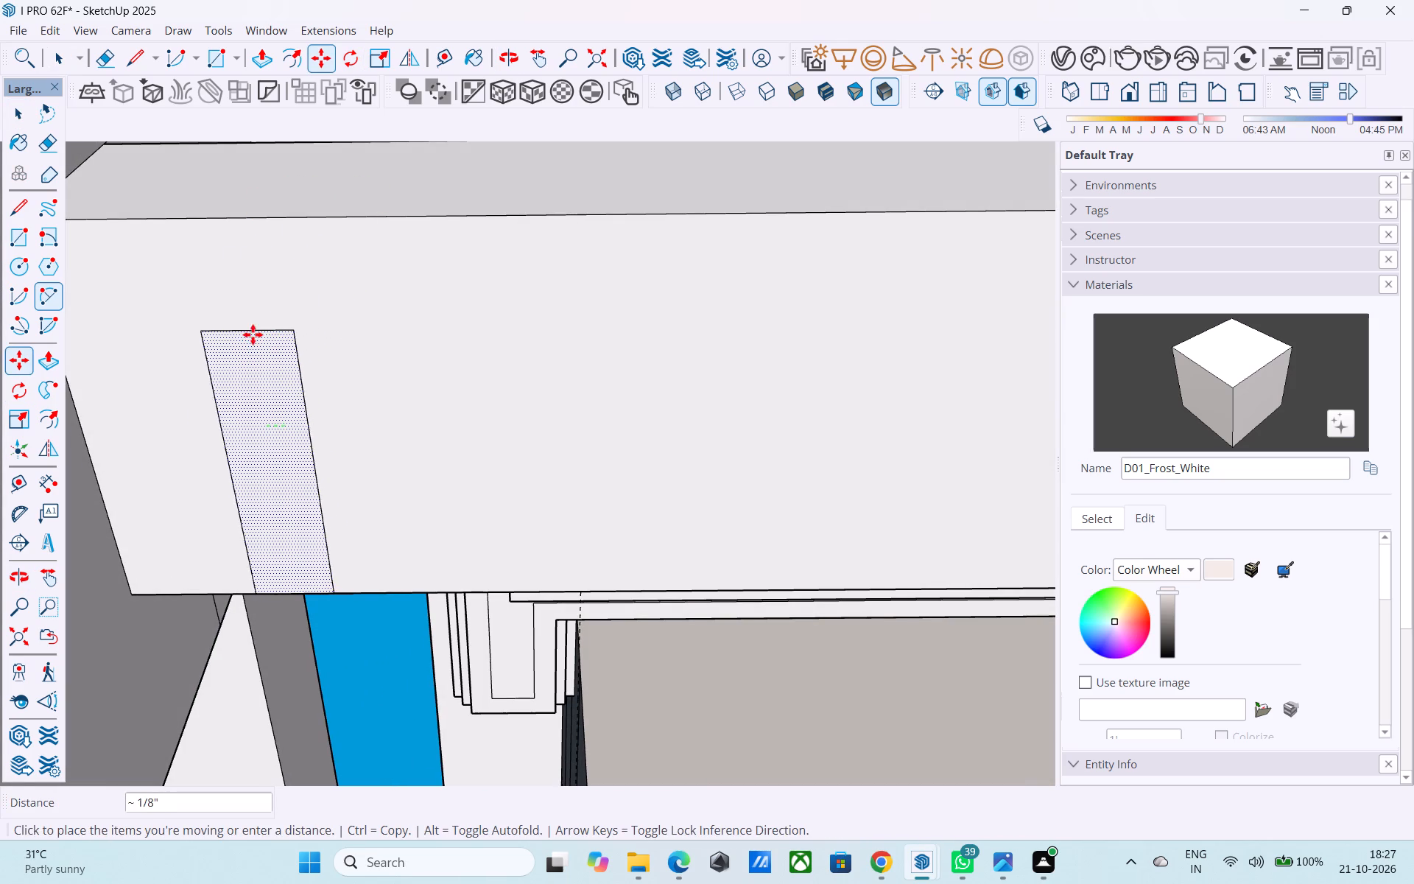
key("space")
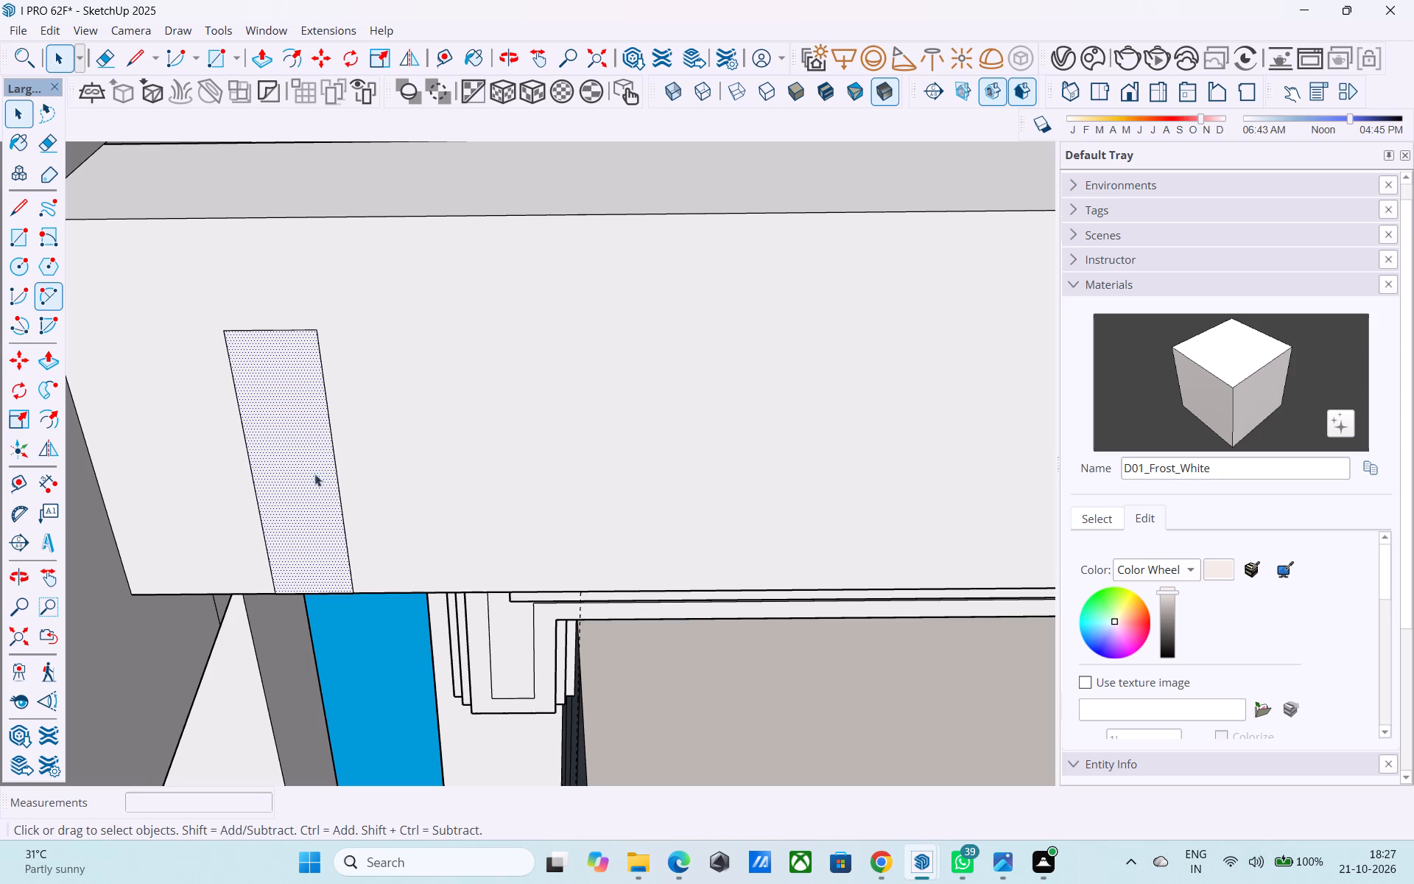
Draw a line about 3/8" long across the strip, set back from its end on the rail's inner edge.
key("l")
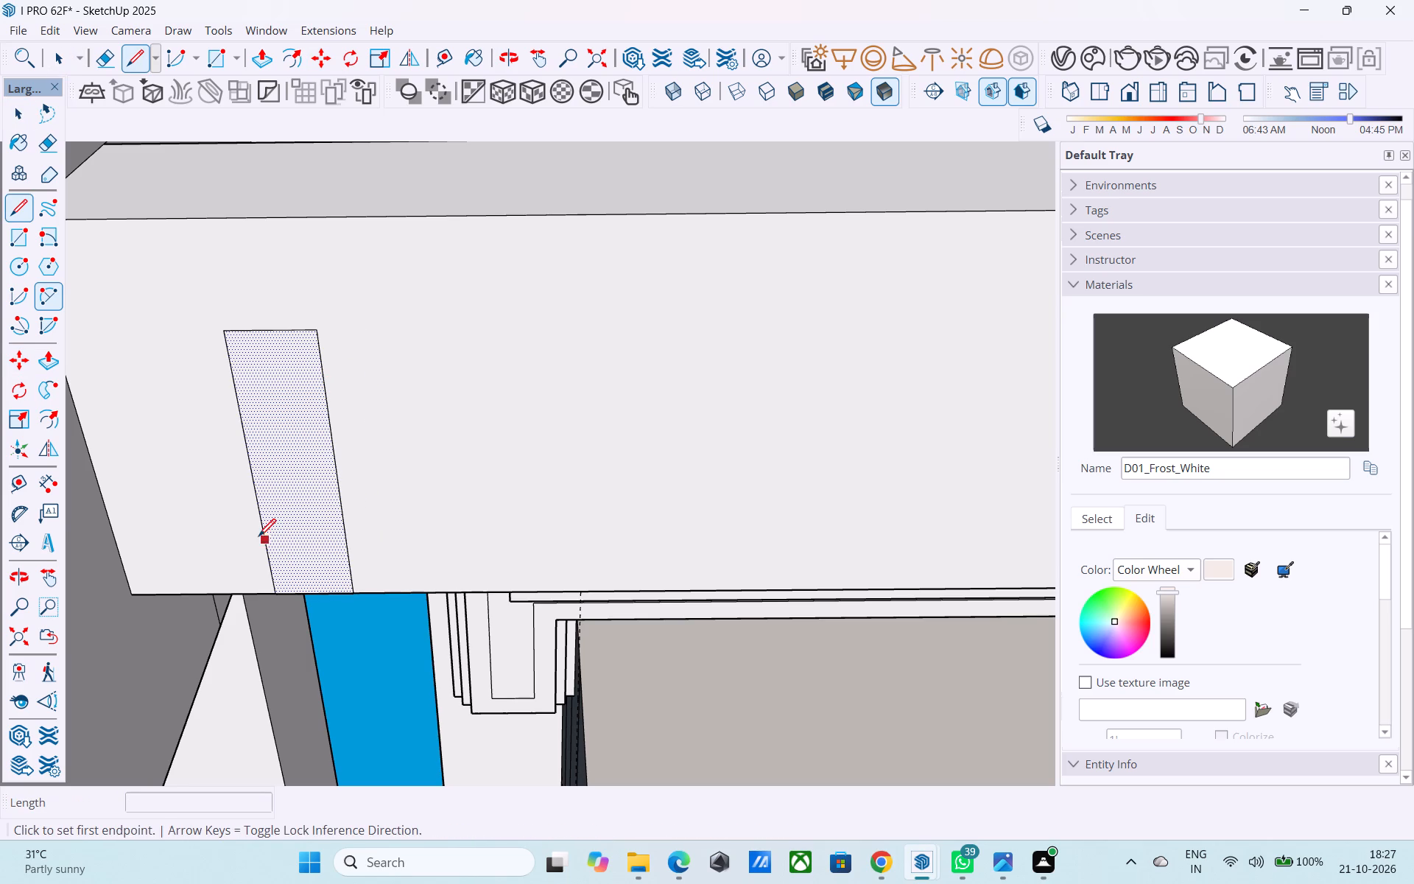
left_click(260, 538)
left_click(341, 535)
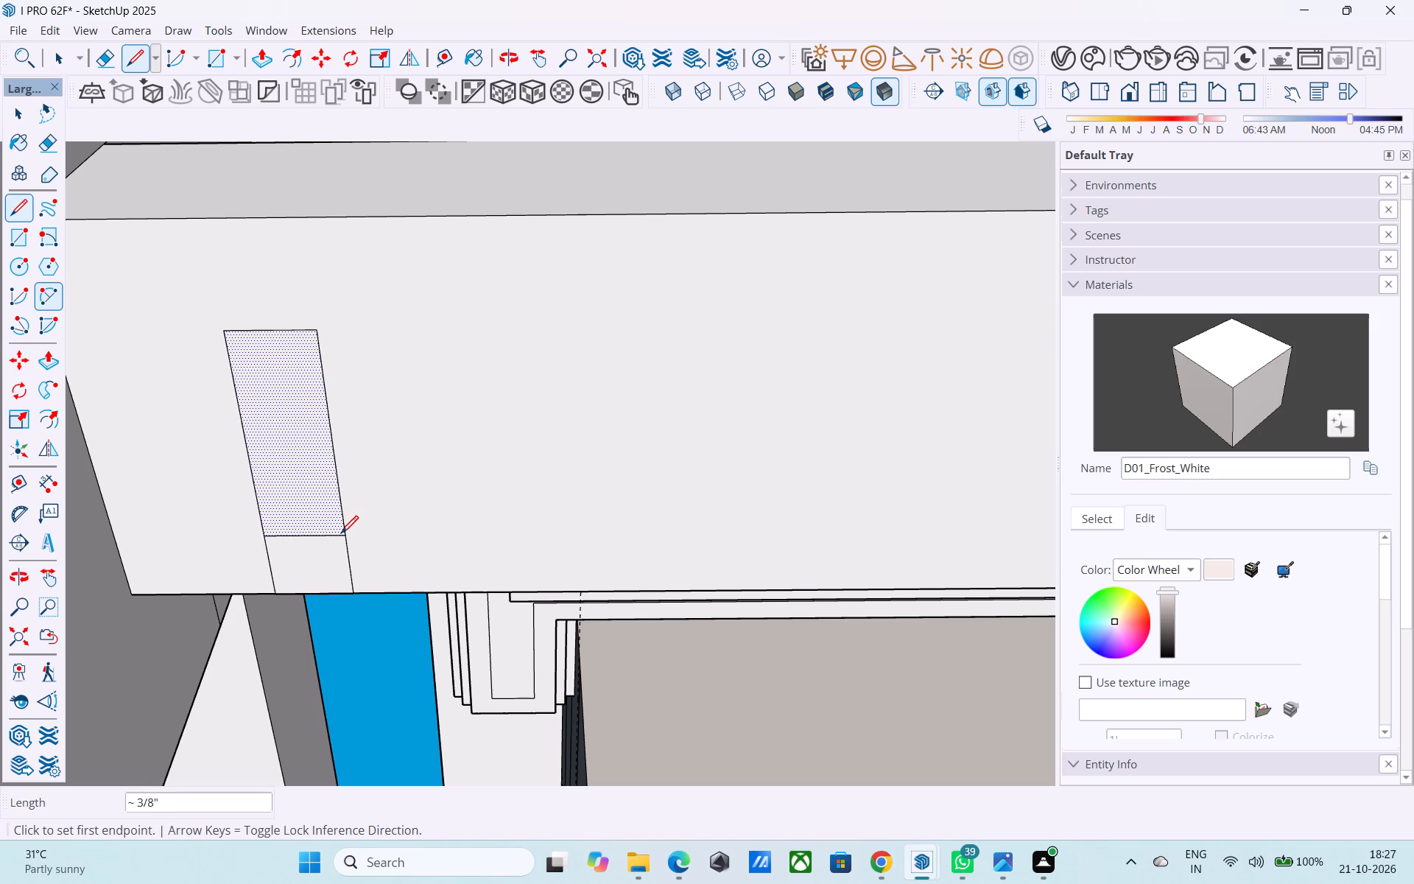
key("space")
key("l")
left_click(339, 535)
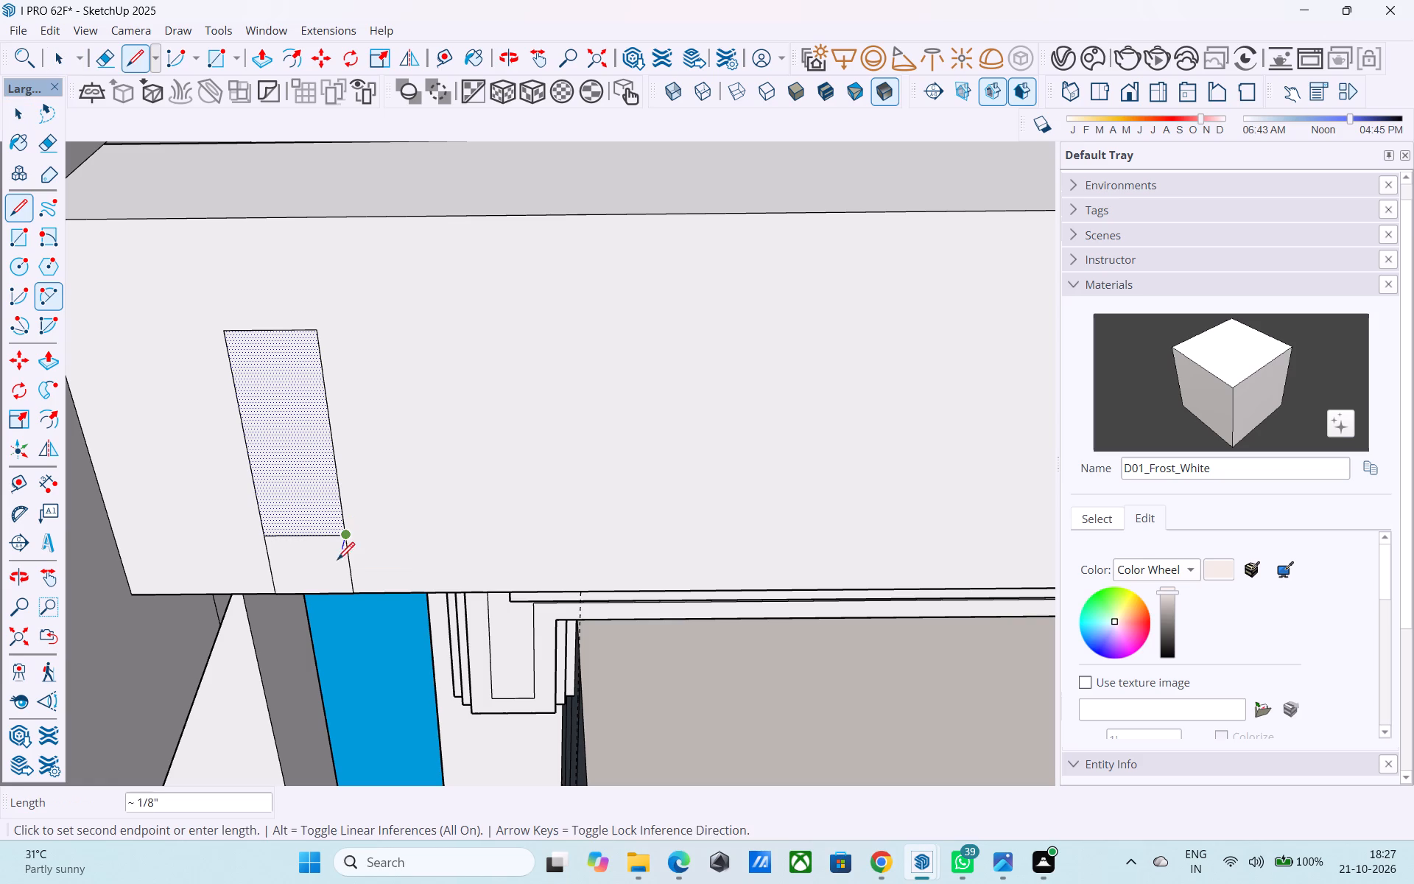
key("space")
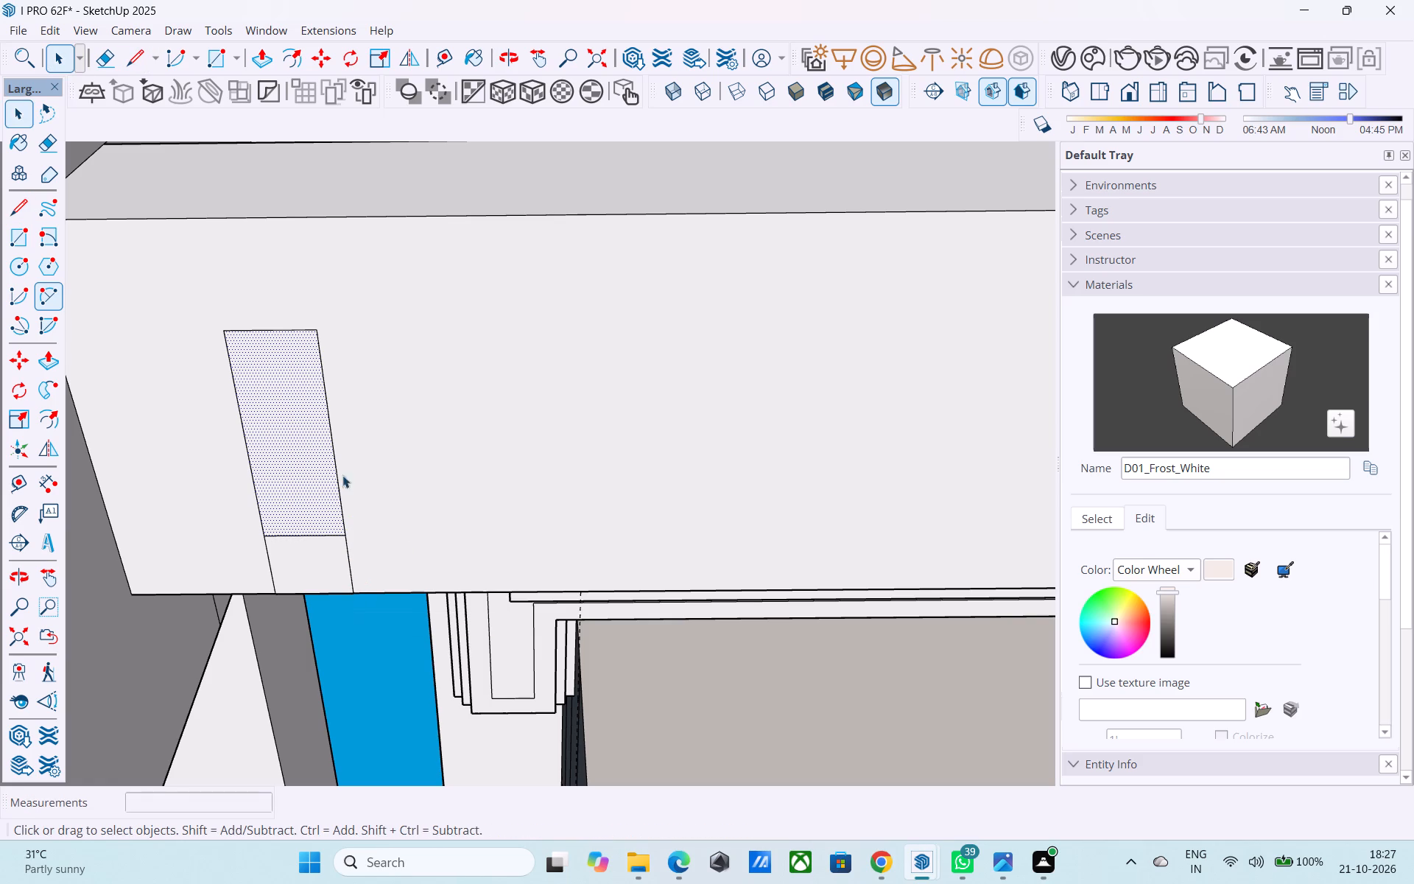
Extend the strip about 1/4" toward the rail's outer face by drawing three edges around its opposite end.
key("l")
left_click_drag(314, 326, 314, 320)
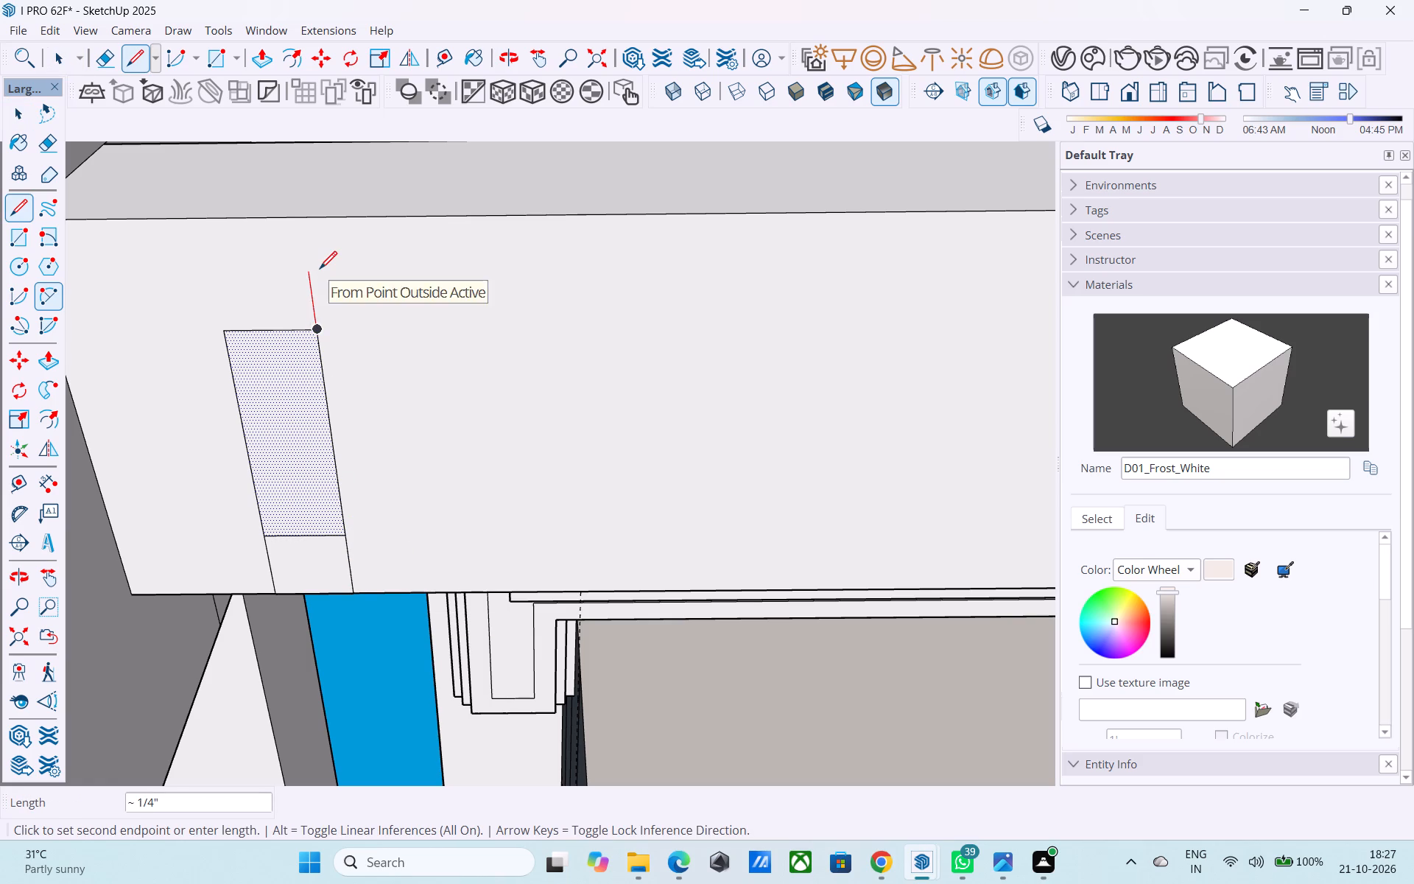
left_click(316, 268)
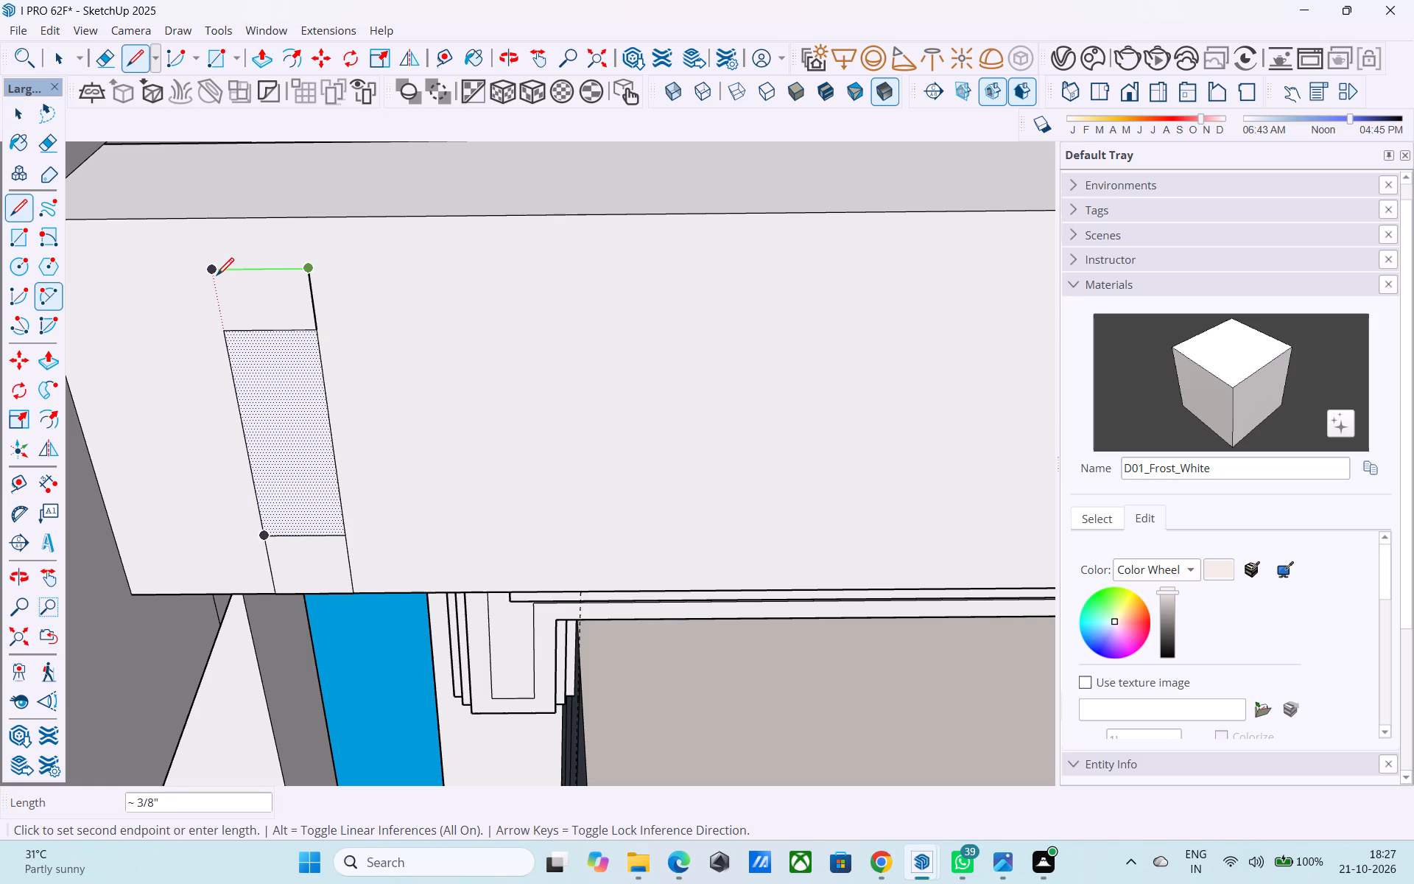
left_click(217, 277)
left_click(224, 335)
Erase the strip's former end line and the leftover side edges beside the rail's inner edge, leaving one centred rectangle.
key("e")
left_click_drag(257, 331, 261, 371)
left_click_drag(289, 572, 245, 562)
left_click_drag(306, 555, 378, 551)
key("space")
Copy the centred strip face about 8' 4 7/16" along the adjoining rail's underside to its far end post.
scroll(379, 558, "down", 4)
left_click(336, 505)
key("m")
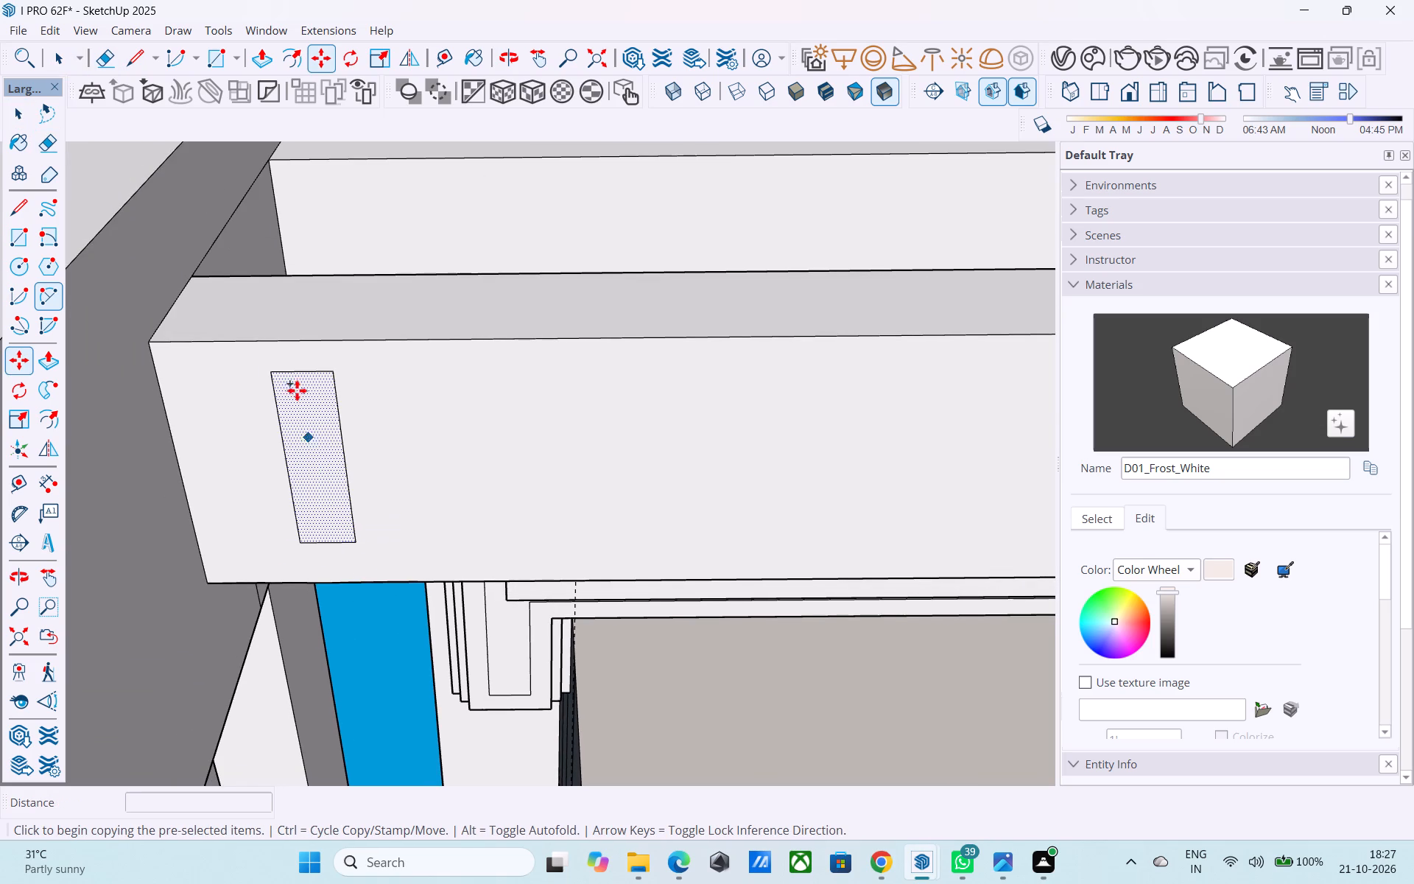
left_click(271, 374)
scroll(197, 488, "down", 20)
scroll(197, 488, "down", 3)
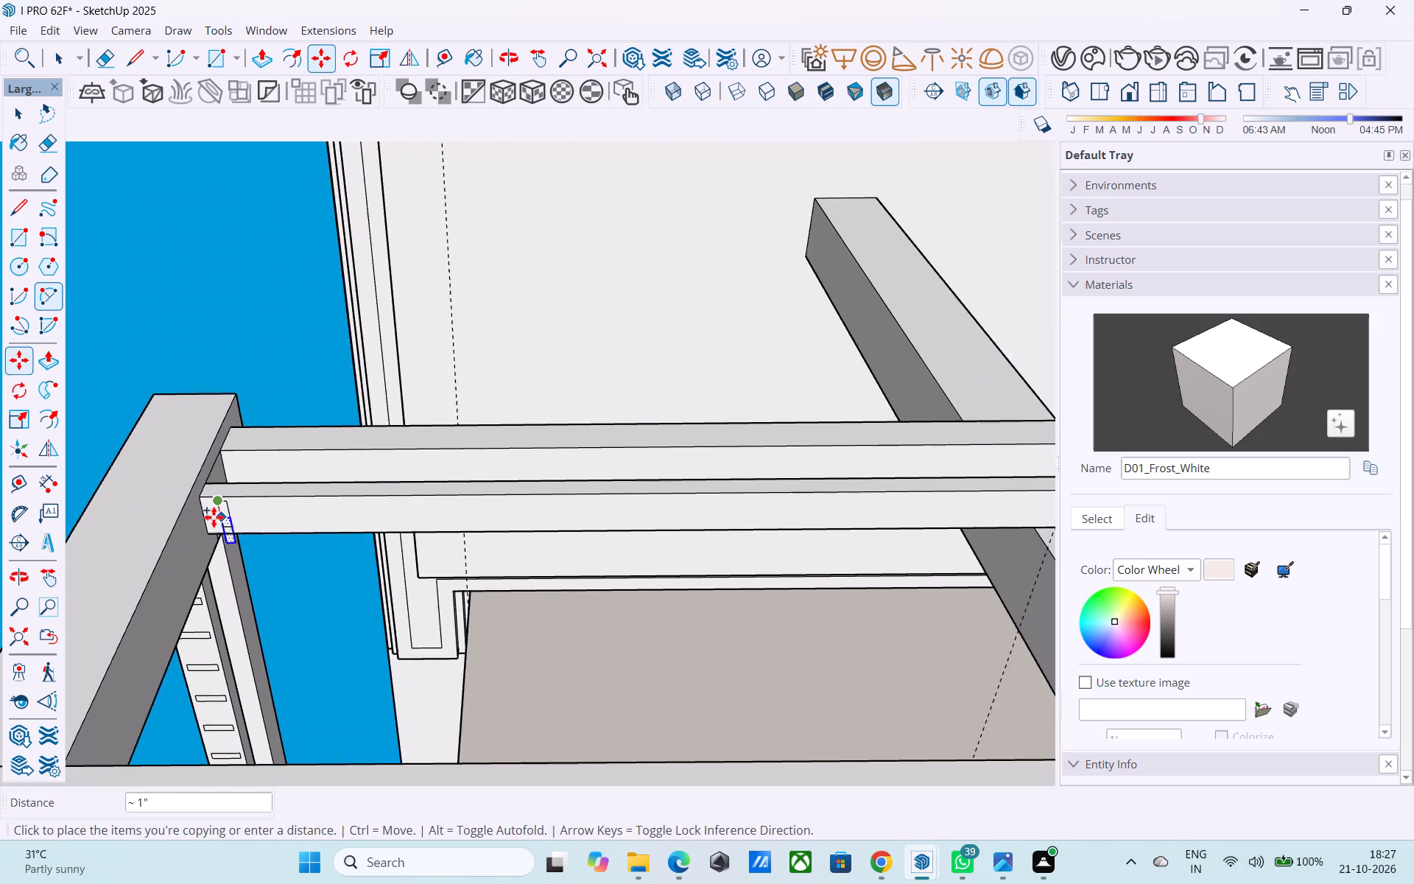
scroll(214, 517, "down", 4)
scroll(499, 522, "down", 5)
middle_click_drag(699, 513, 392, 505)
scroll(736, 503, "up", 4)
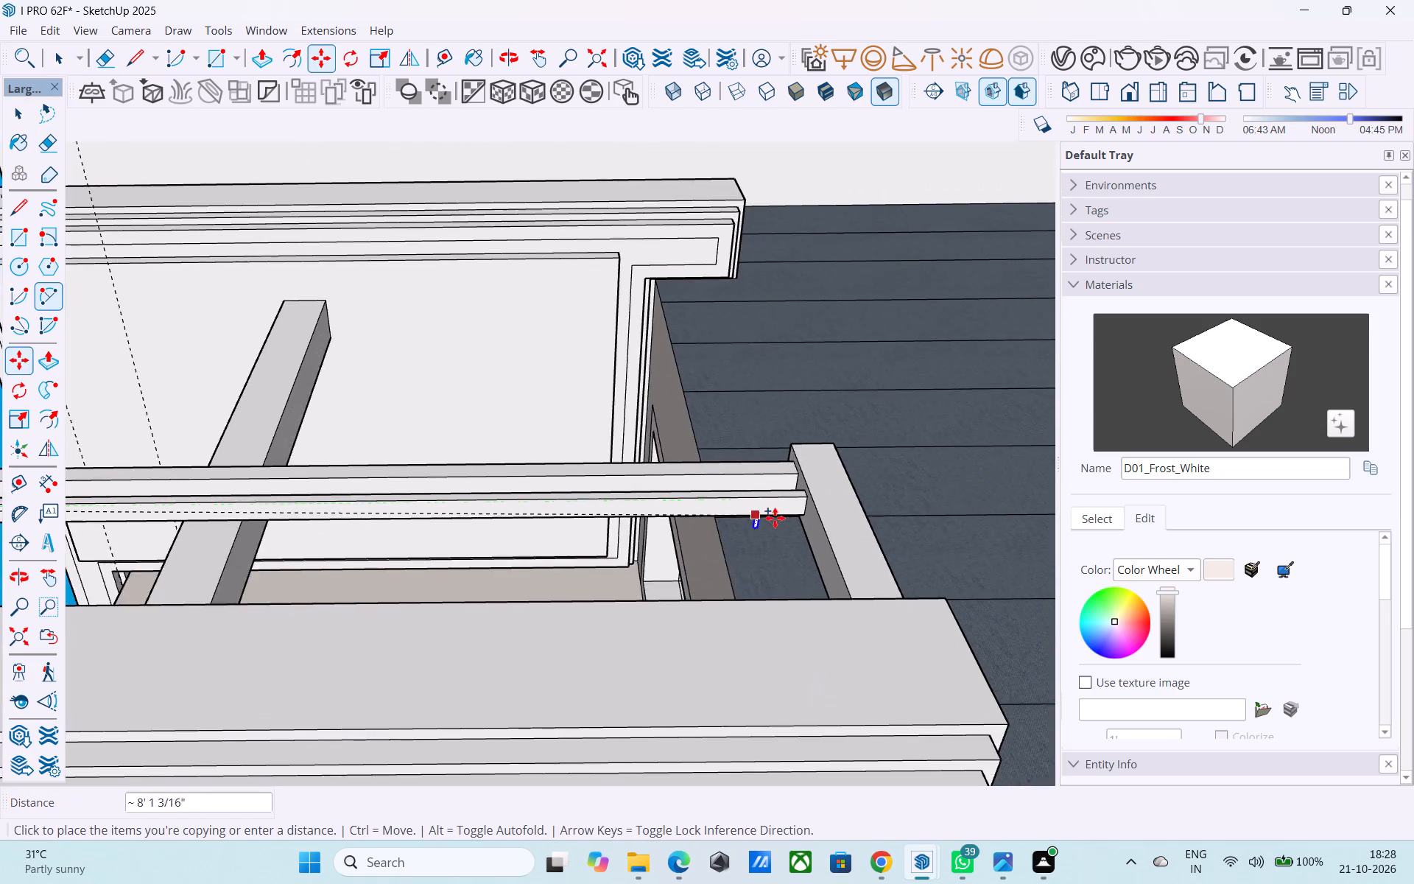
scroll(775, 518, "up", 14)
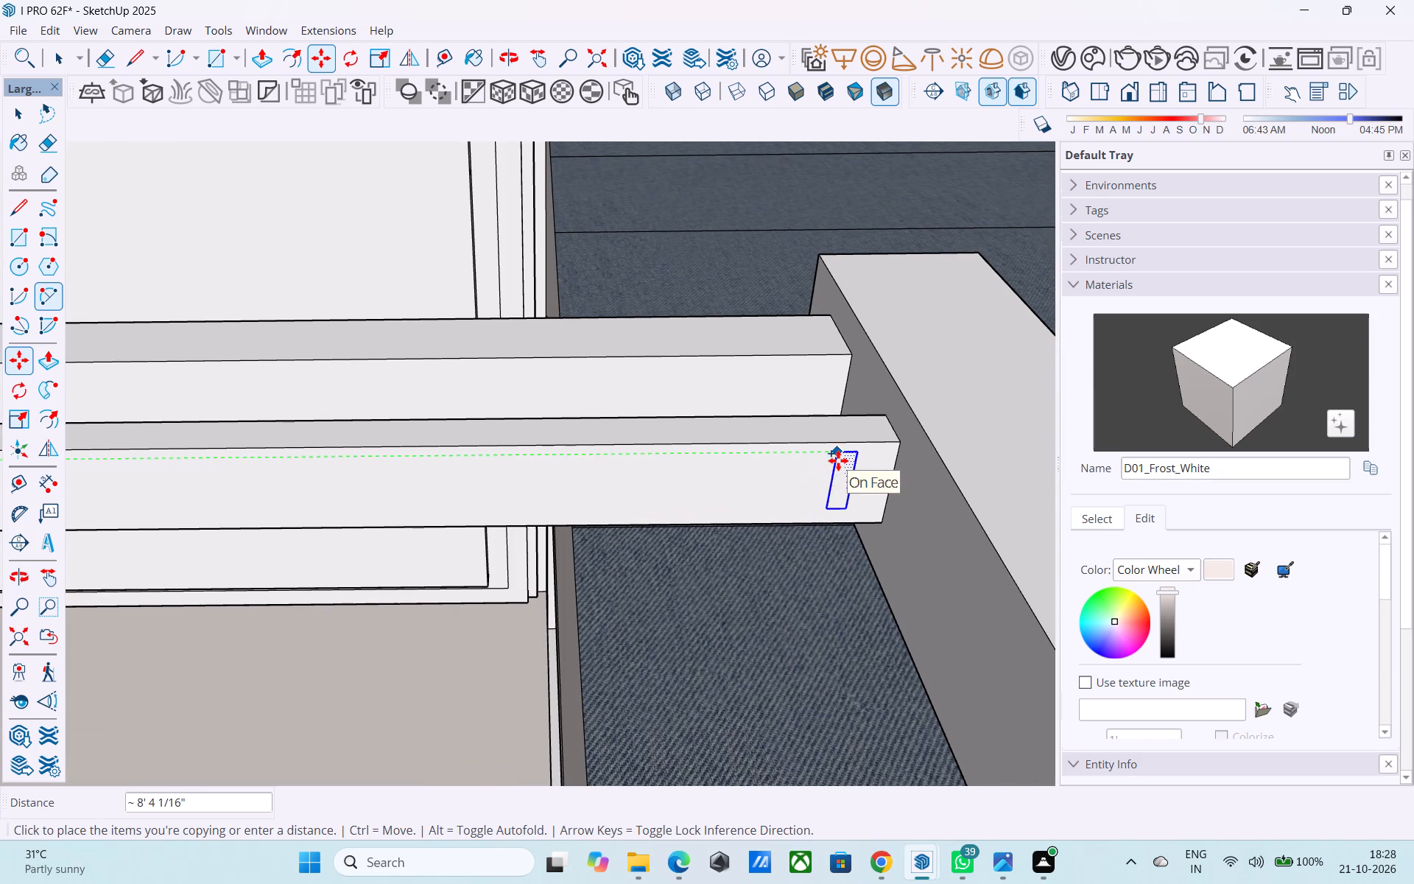
scroll(838, 460, "up", 6)
left_click(874, 446)
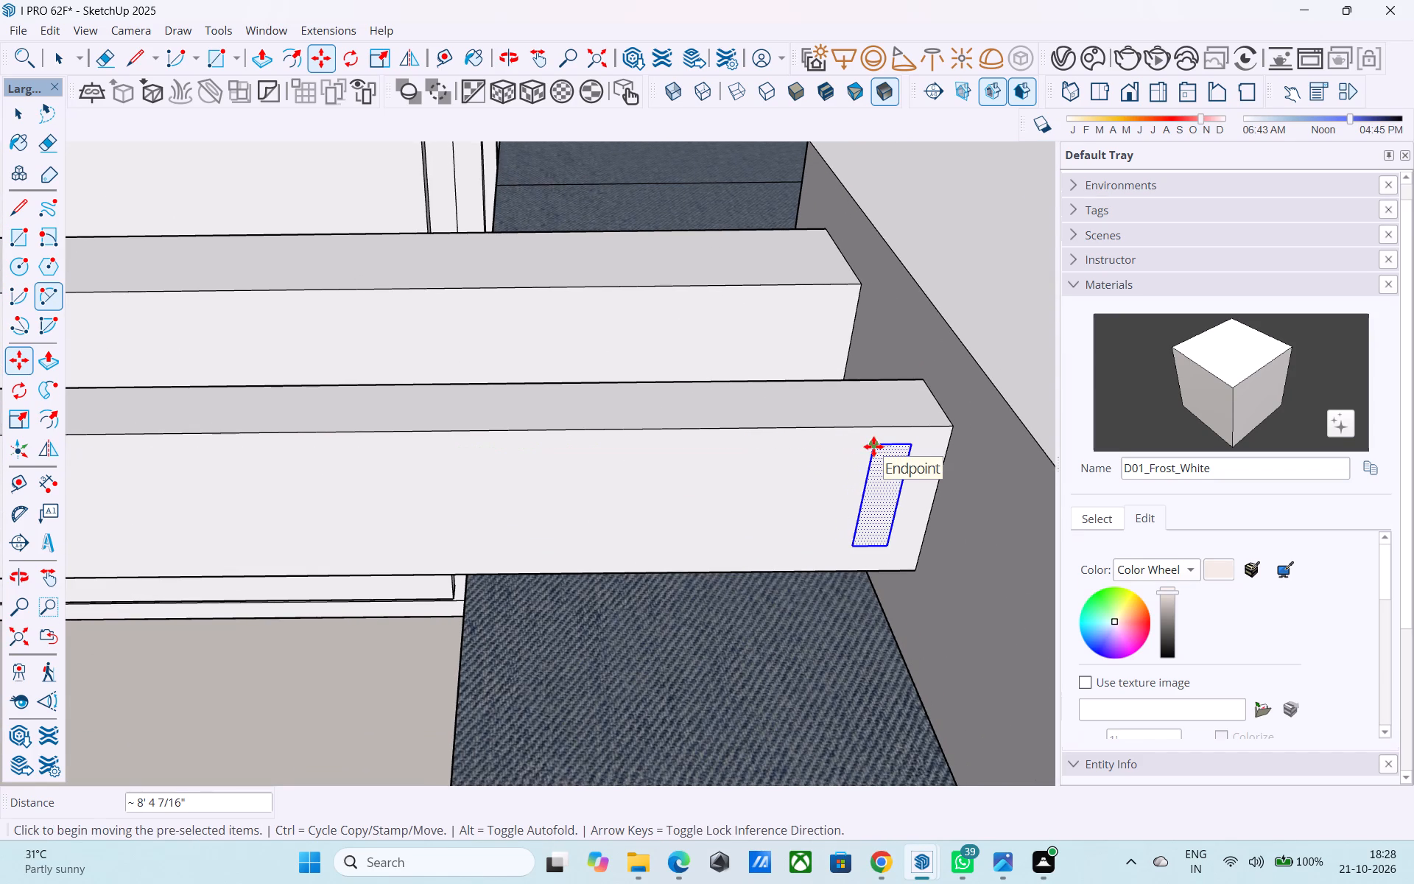
Array the strip evenly between the original and its far-end copy with 40 divisions.
key("slash")
type("40")
key("Return")
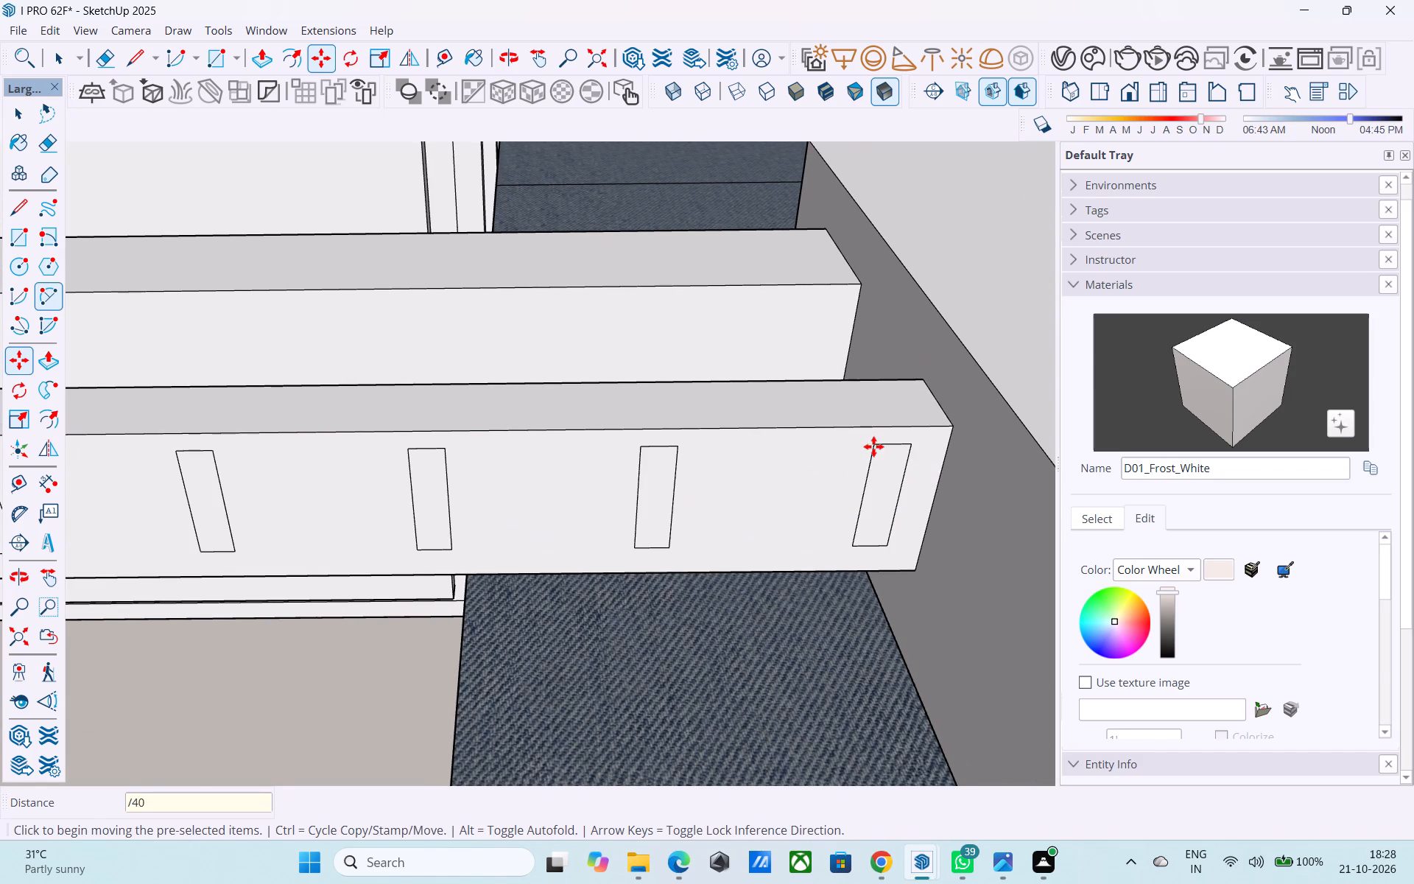
Examine the strip arrays under both lower rails and the middle balcony from several angles against the building facade.
scroll(862, 438, "down", 20)
scroll(862, 438, "down", 13)
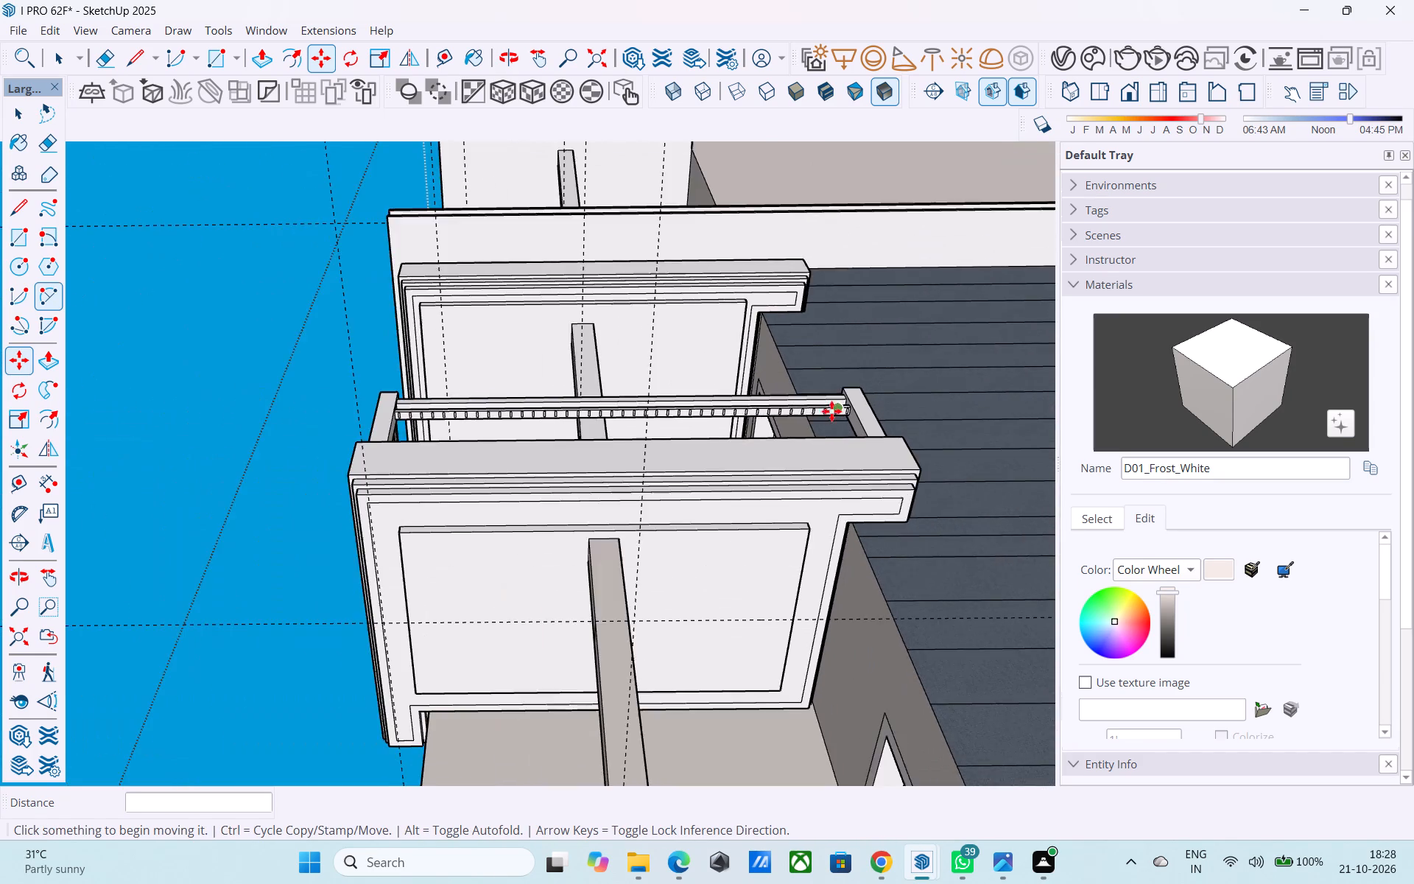
middle_click_drag(817, 411, 910, 674)
middle_click_drag(591, 400, 720, 393)
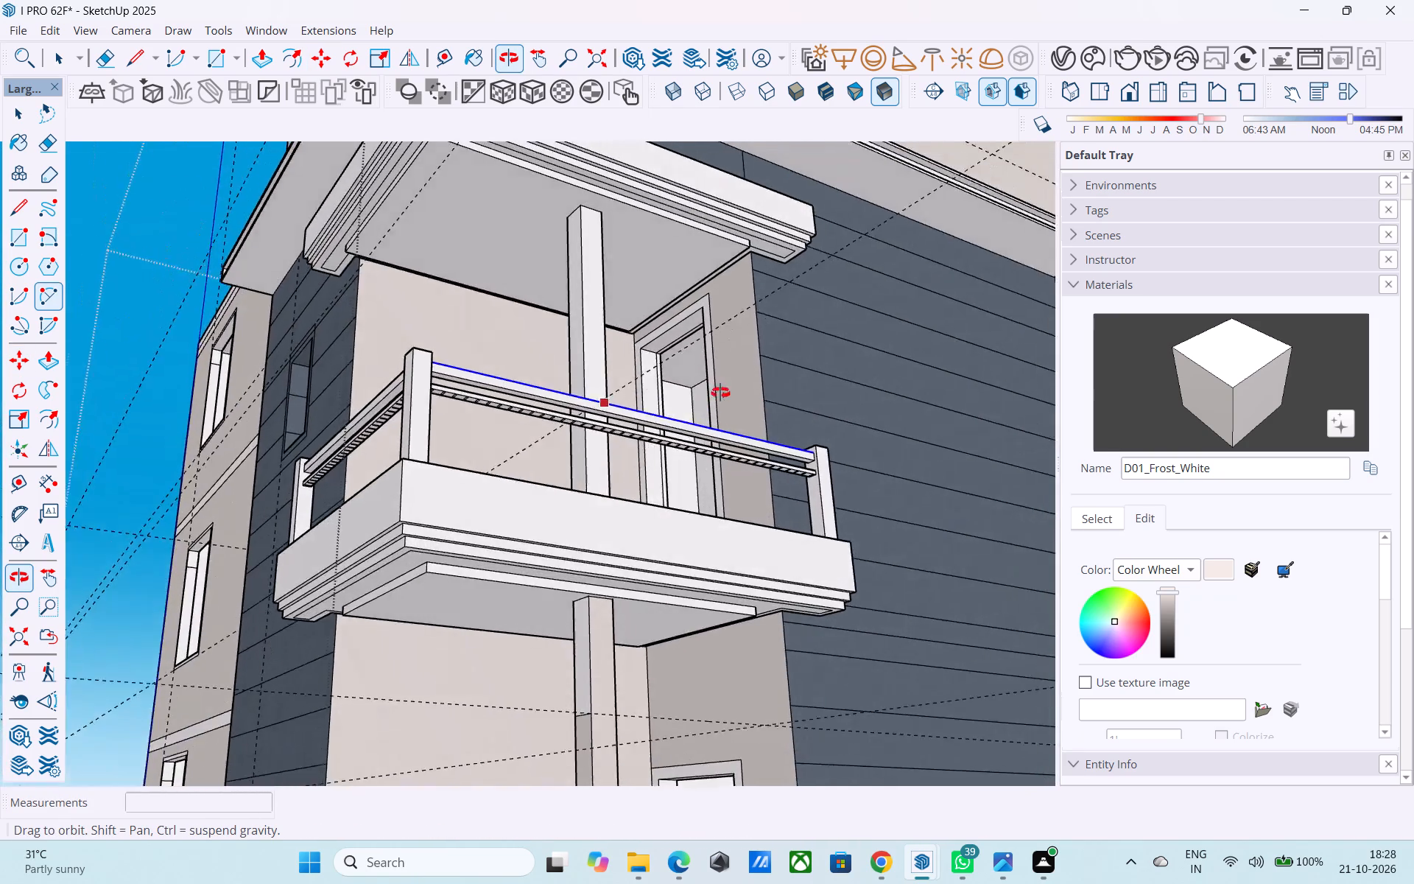
middle_click_drag(720, 393, 774, 333)
scroll(683, 362, "down", 11)
scroll(674, 373, "up", 5)
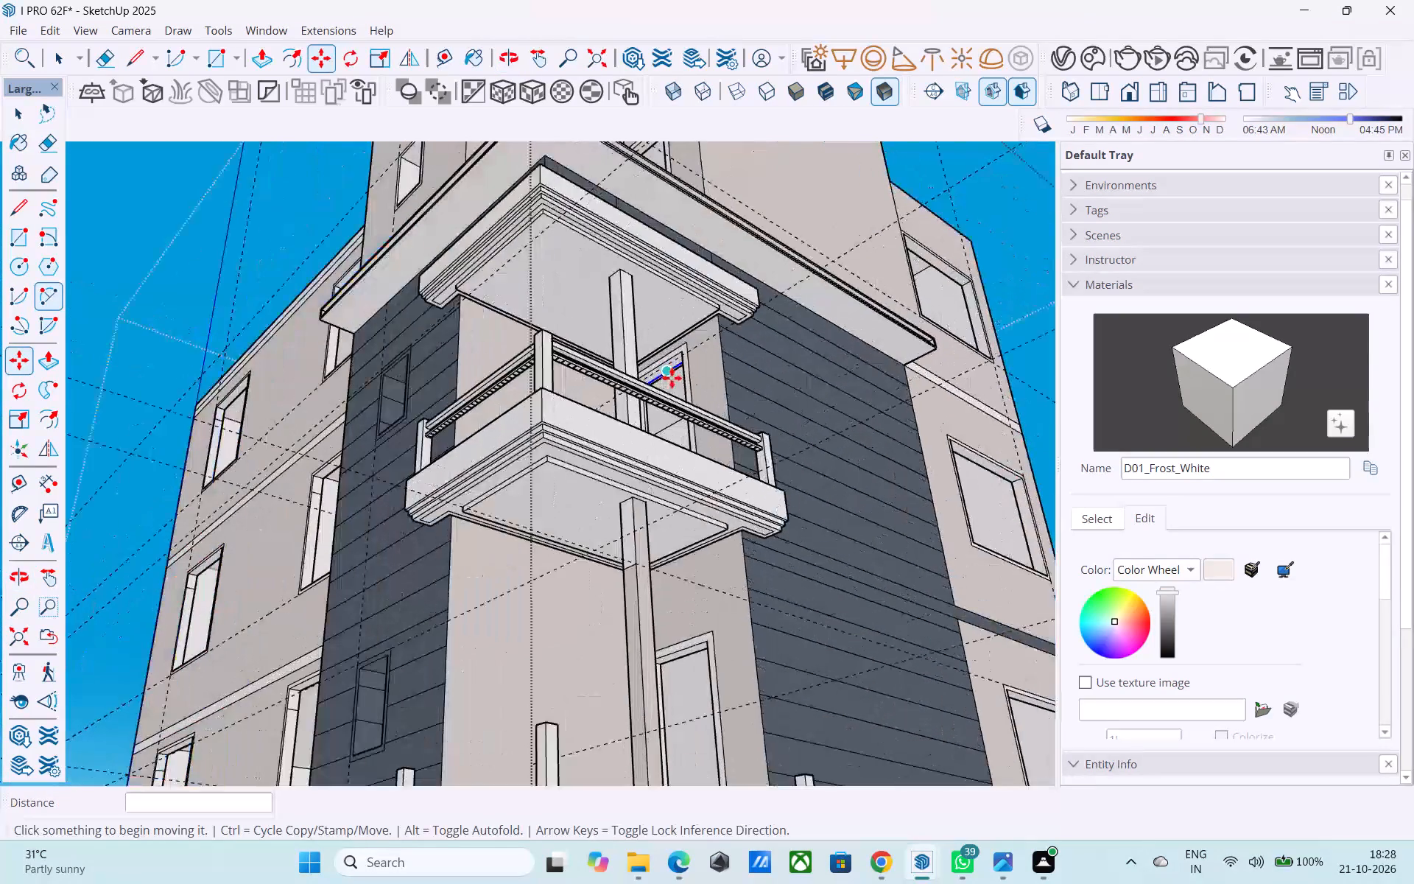
scroll(596, 388, "up", 4)
key("space")
middle_click_drag(550, 377, 577, 344)
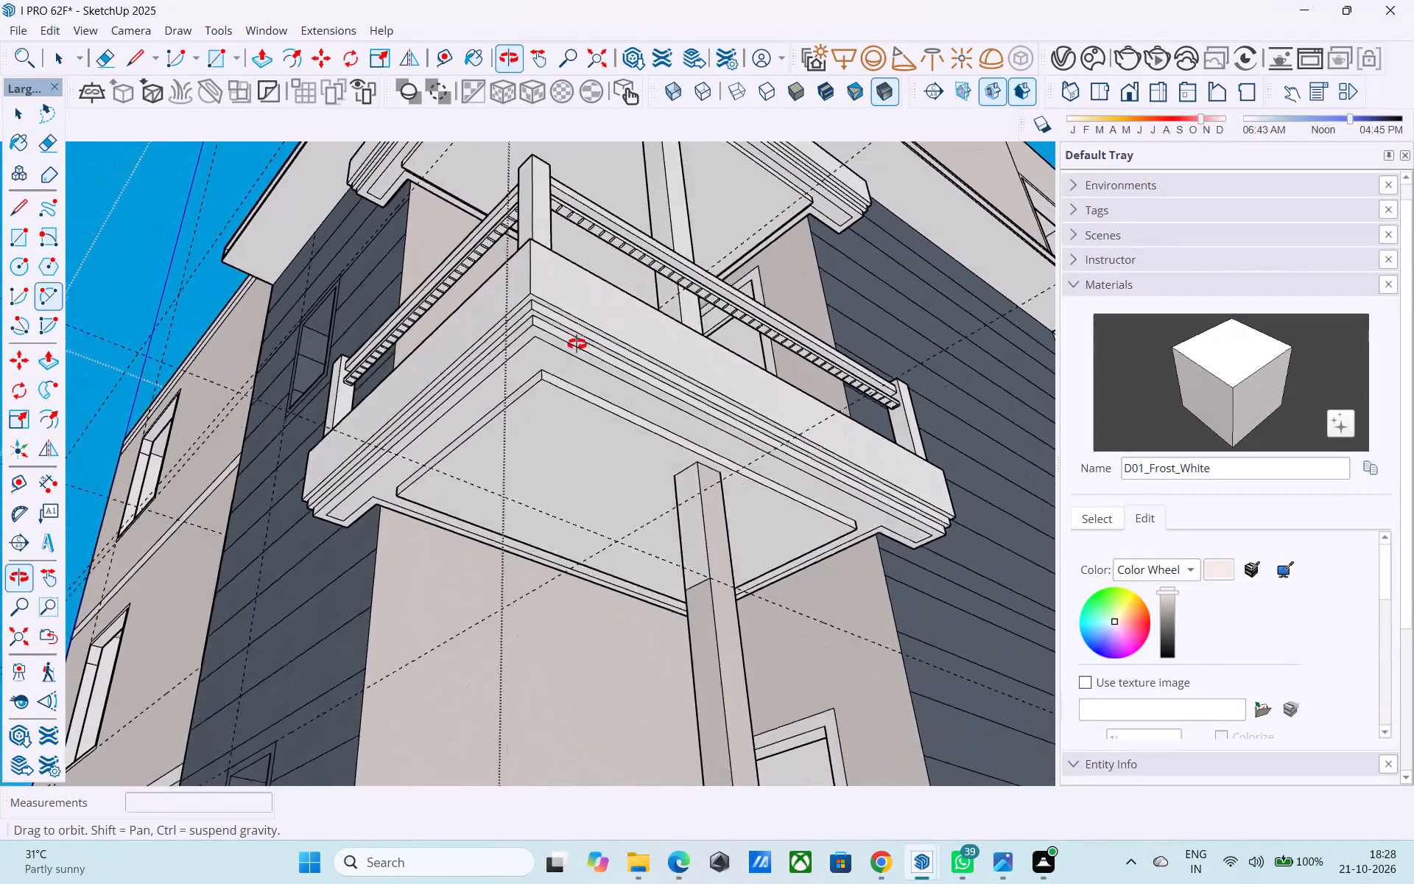
middle_click_drag(577, 344, 574, 331)
scroll(574, 332, "down", 10)
middle_click_drag(552, 467, 583, 601)
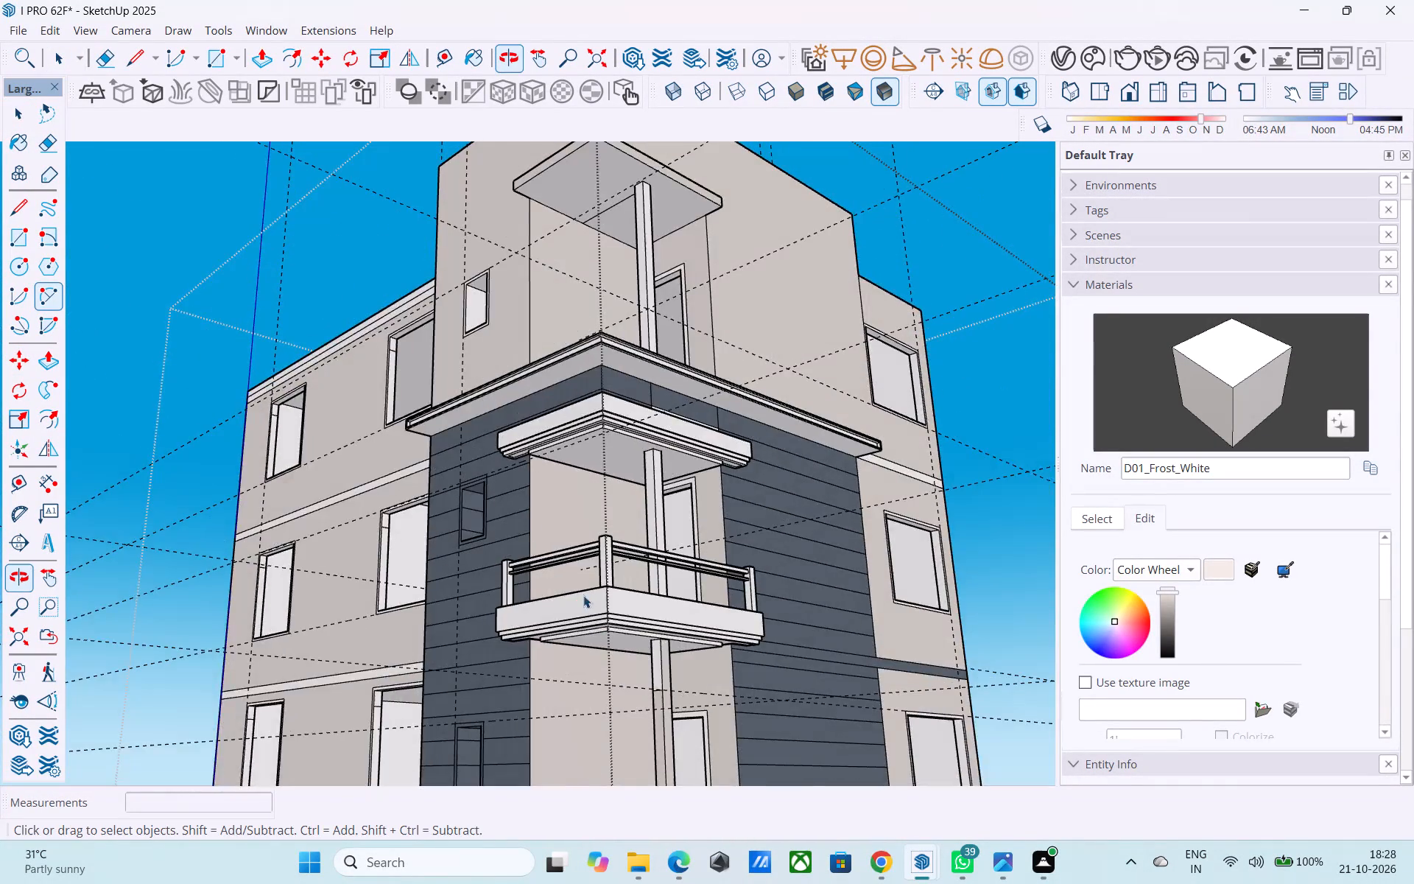
Draw a 2" by 2" square near the top of the lower balcony end post's face toward the corner post.
scroll(513, 356, "down", 6)
scroll(513, 428, "down", 5)
middle_click_drag(595, 573, 815, 701)
scroll(656, 589, "up", 11)
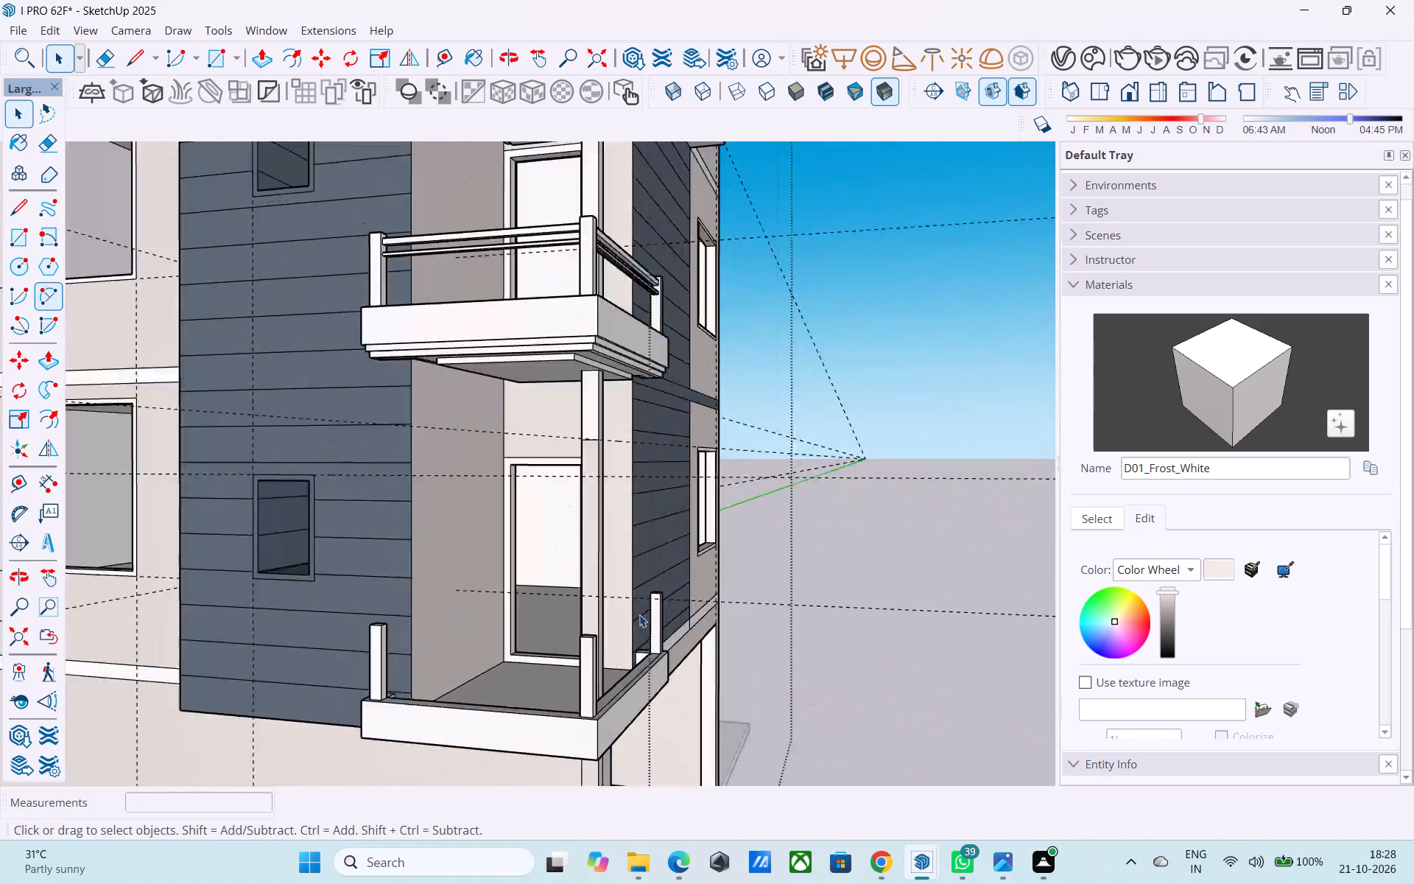
scroll(639, 614, "up", 20)
middle_click_drag(667, 579, 714, 579)
scroll(705, 575, "up", 1)
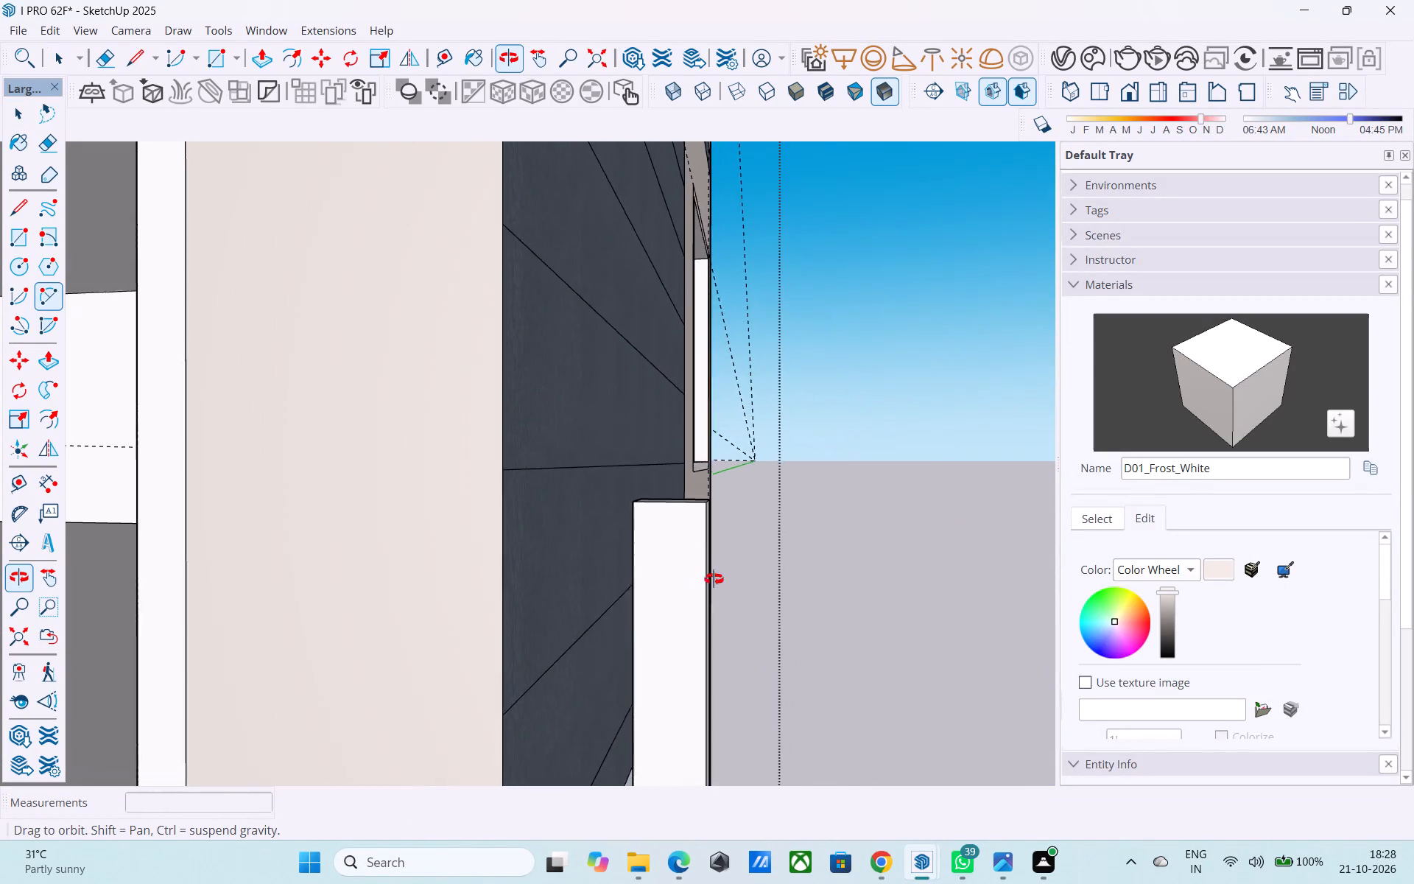
middle_click_drag(714, 579, 728, 586)
key("r")
scroll(635, 536, "up", 5)
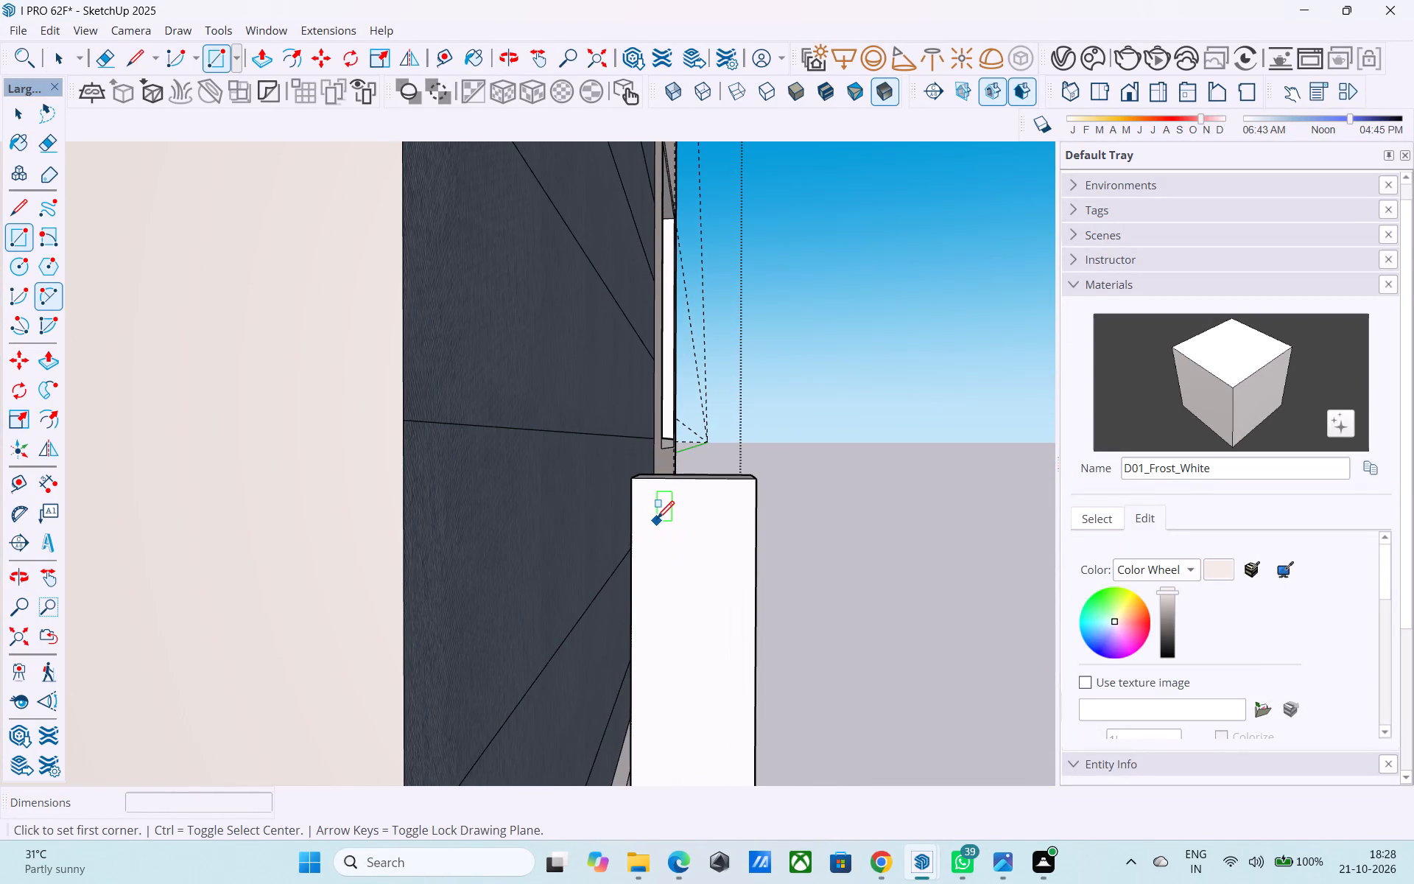
left_click(657, 515)
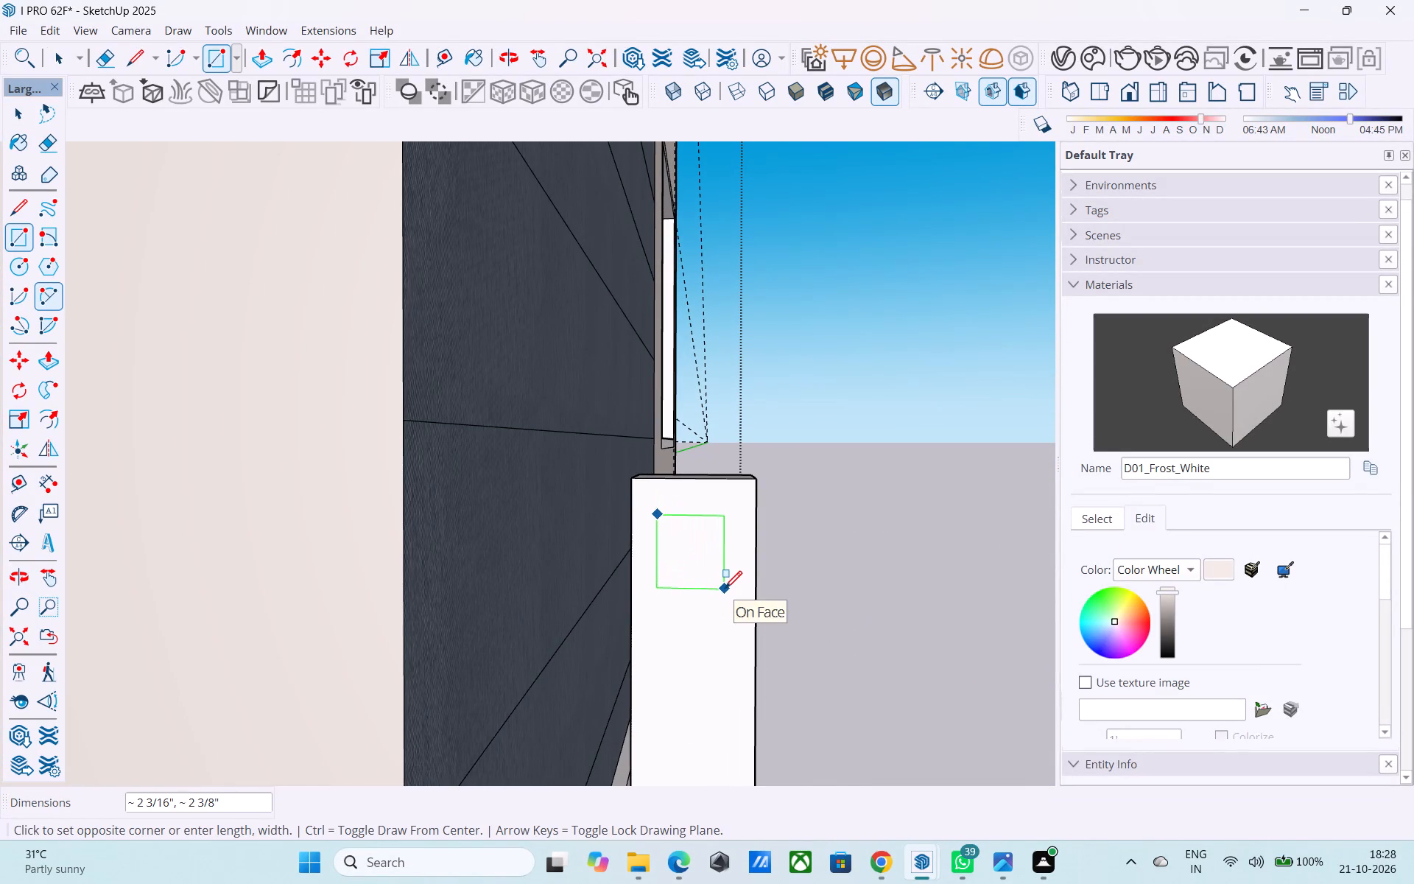
type("2\",")
type("2\"")
key("Return")
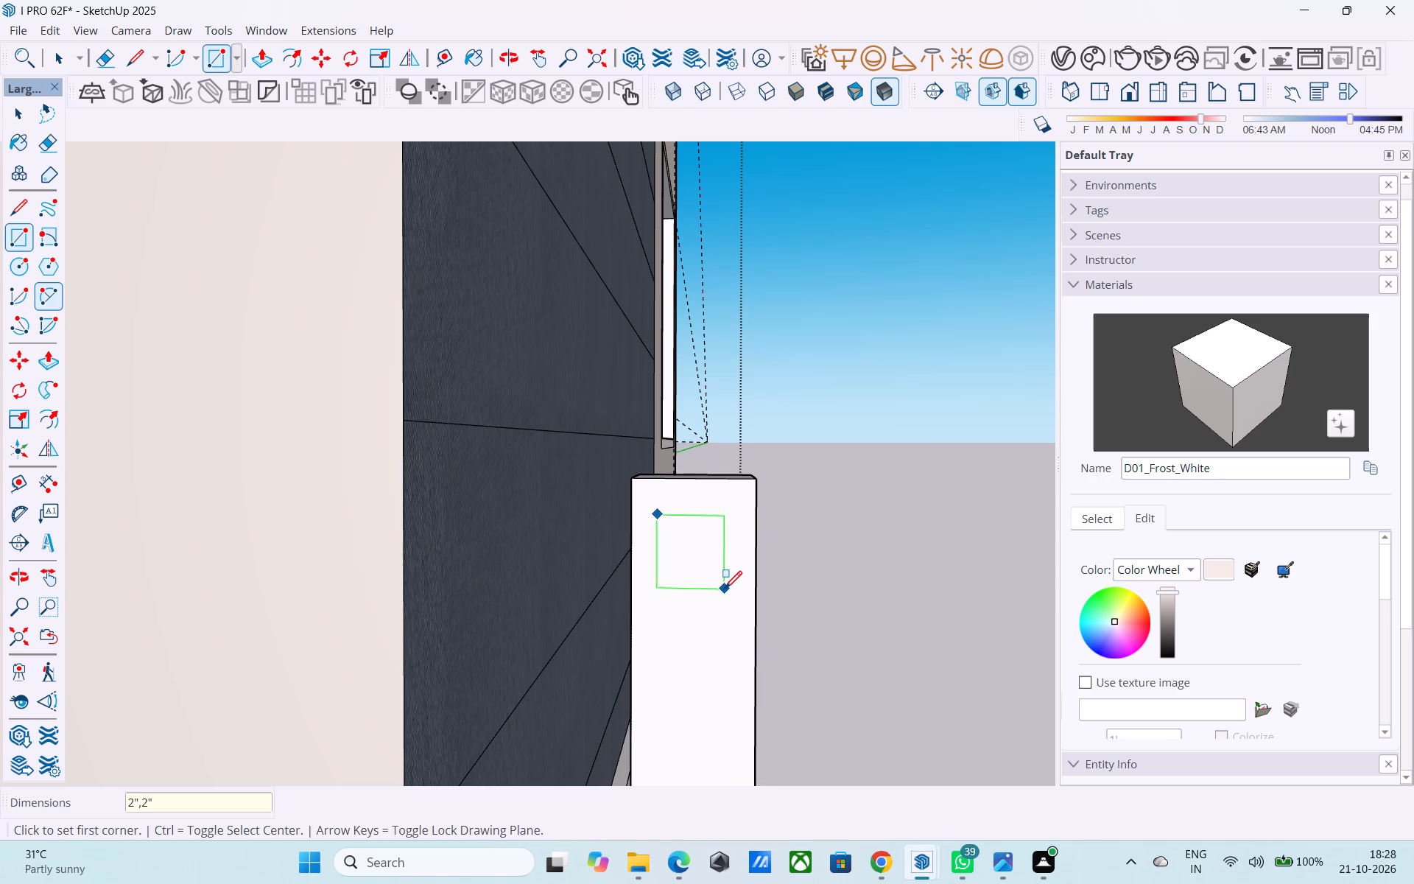
key("space")
Extrude the square about 8' 4" to the lower balcony's corner post, forming the first top rail.
scroll(687, 577, "down", 5)
middle_click_drag(676, 578, 647, 557)
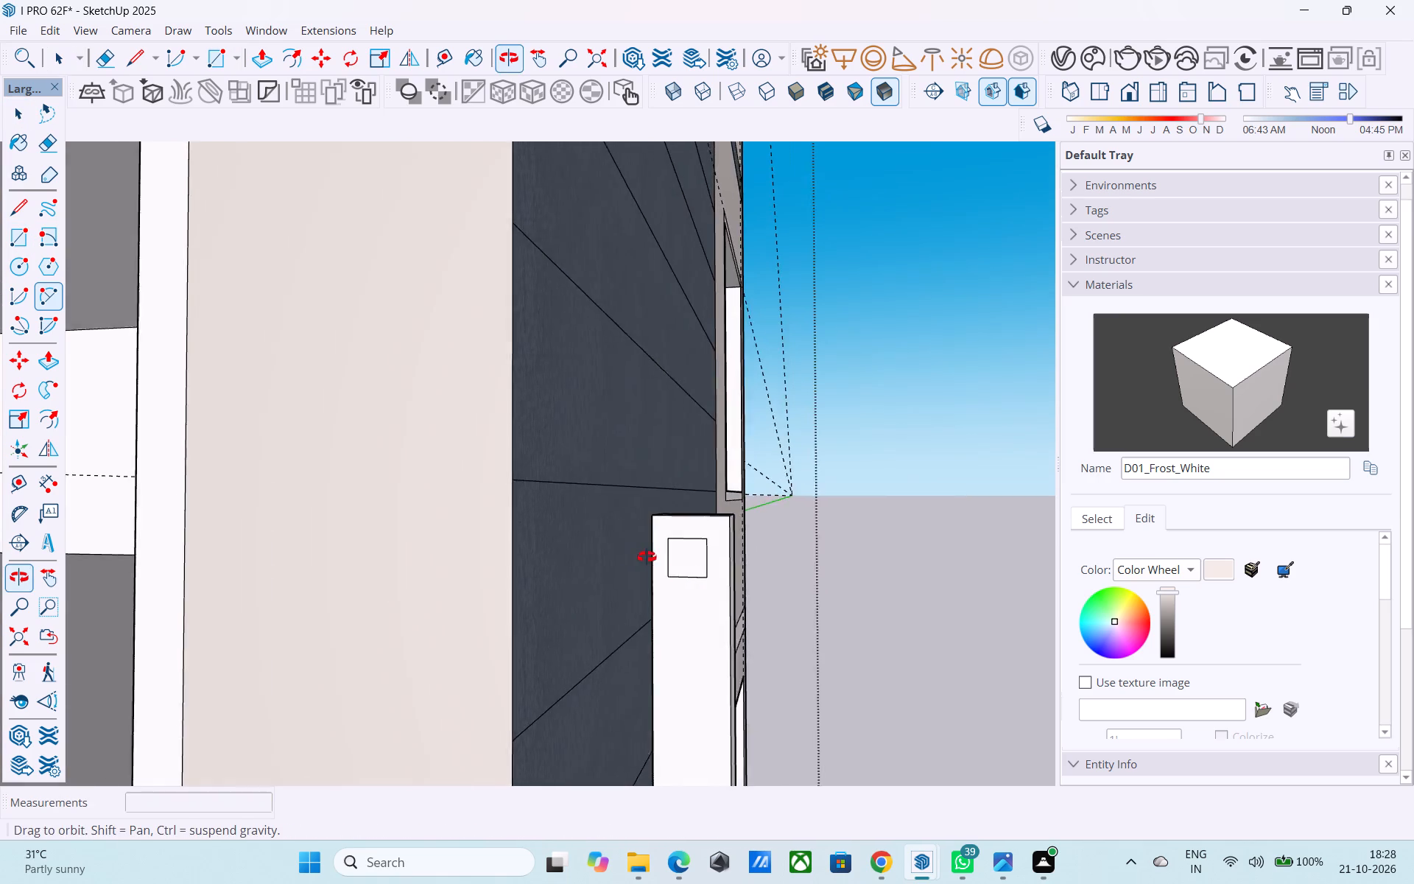
middle_click_drag(647, 557, 649, 557)
scroll(665, 553, "down", 8)
left_click(674, 556)
scroll(674, 556, "up", 4)
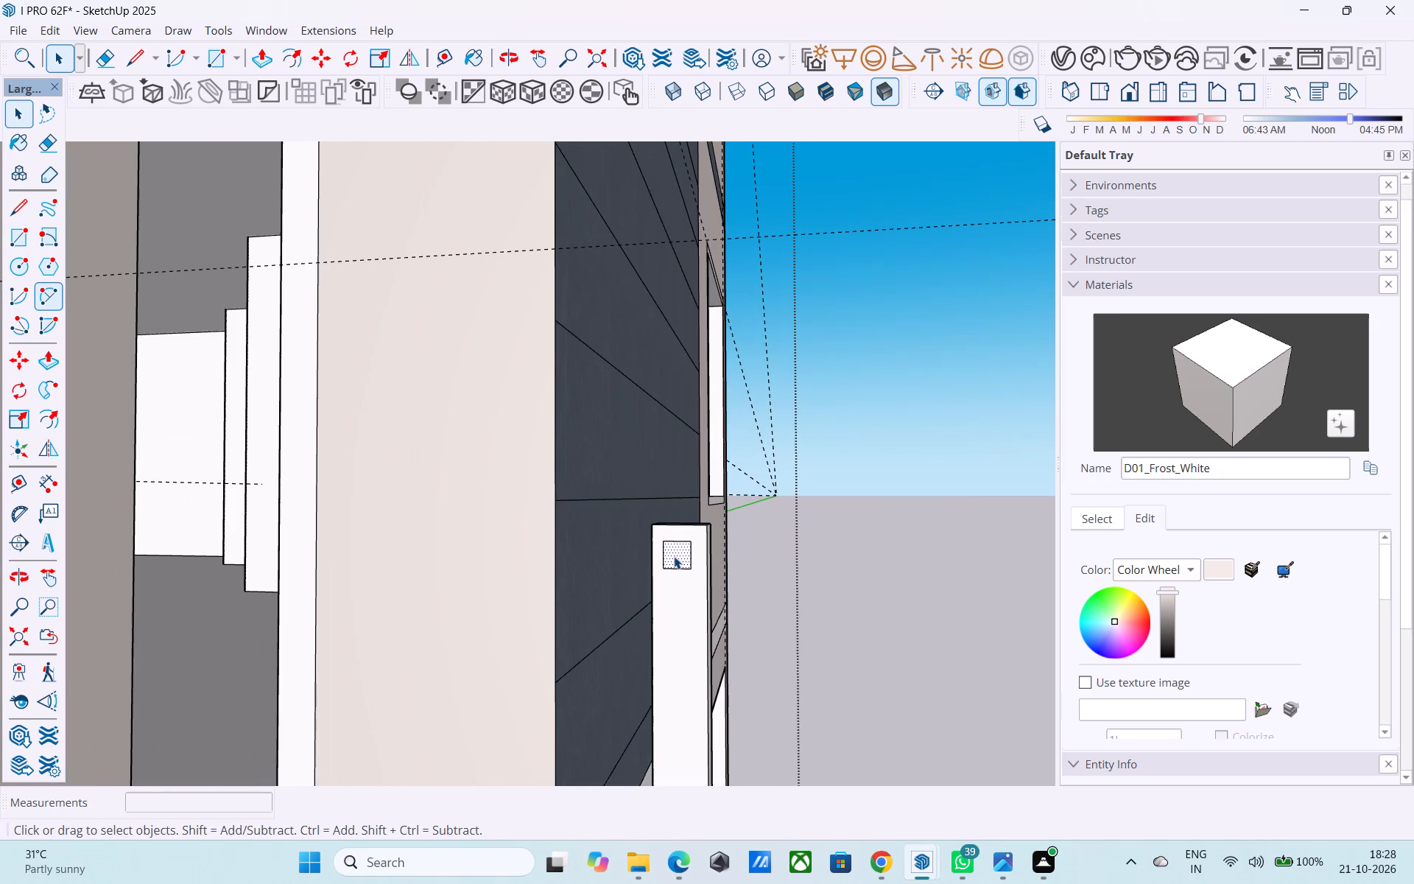
key("p")
left_click(674, 556)
scroll(674, 556, "down", 12)
middle_click_drag(616, 607, 348, 636)
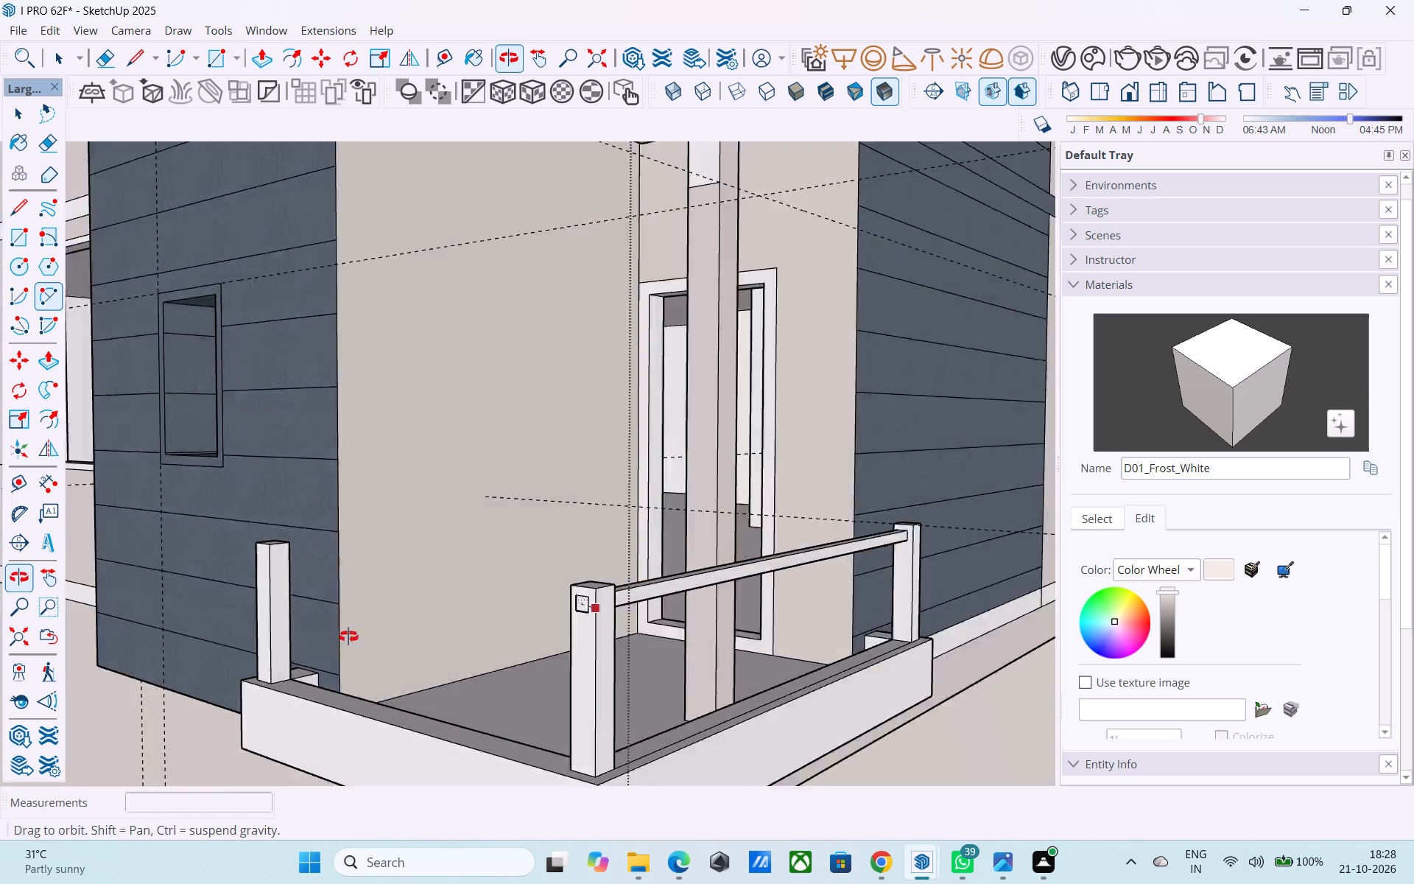
middle_click_drag(348, 636, 93, 667)
middle_click_drag(747, 606, 550, 615)
scroll(622, 605, "up", 8)
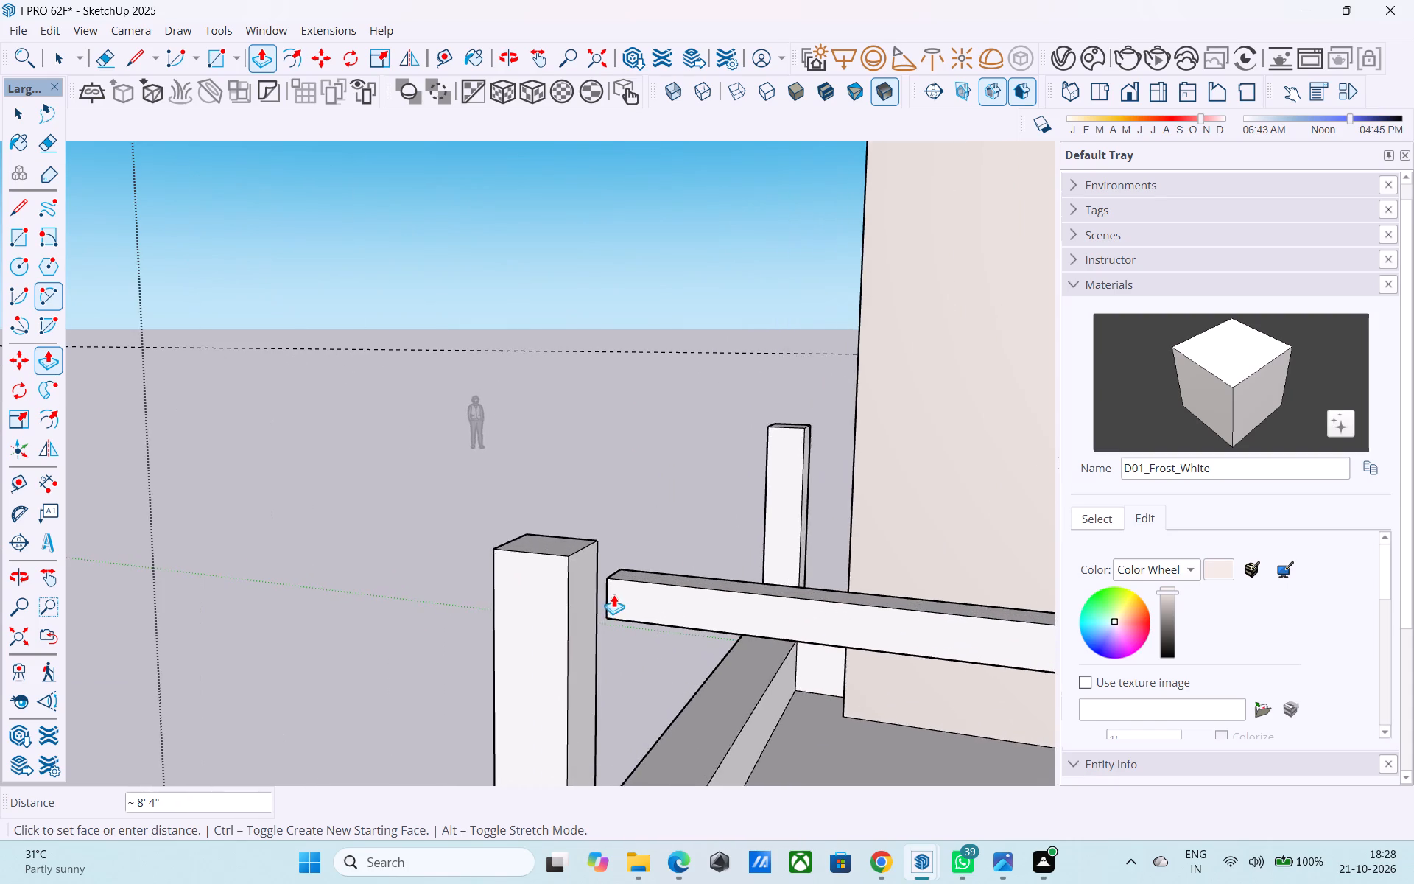
scroll(613, 594, "up", 5)
left_click(560, 571)
Draw reference lines from the rail's upper corner to the corner post's edge and about 13/16" onto its adjoining face.
middle_click_drag(560, 570, 1098, 553)
middle_click_drag(652, 573, 935, 631)
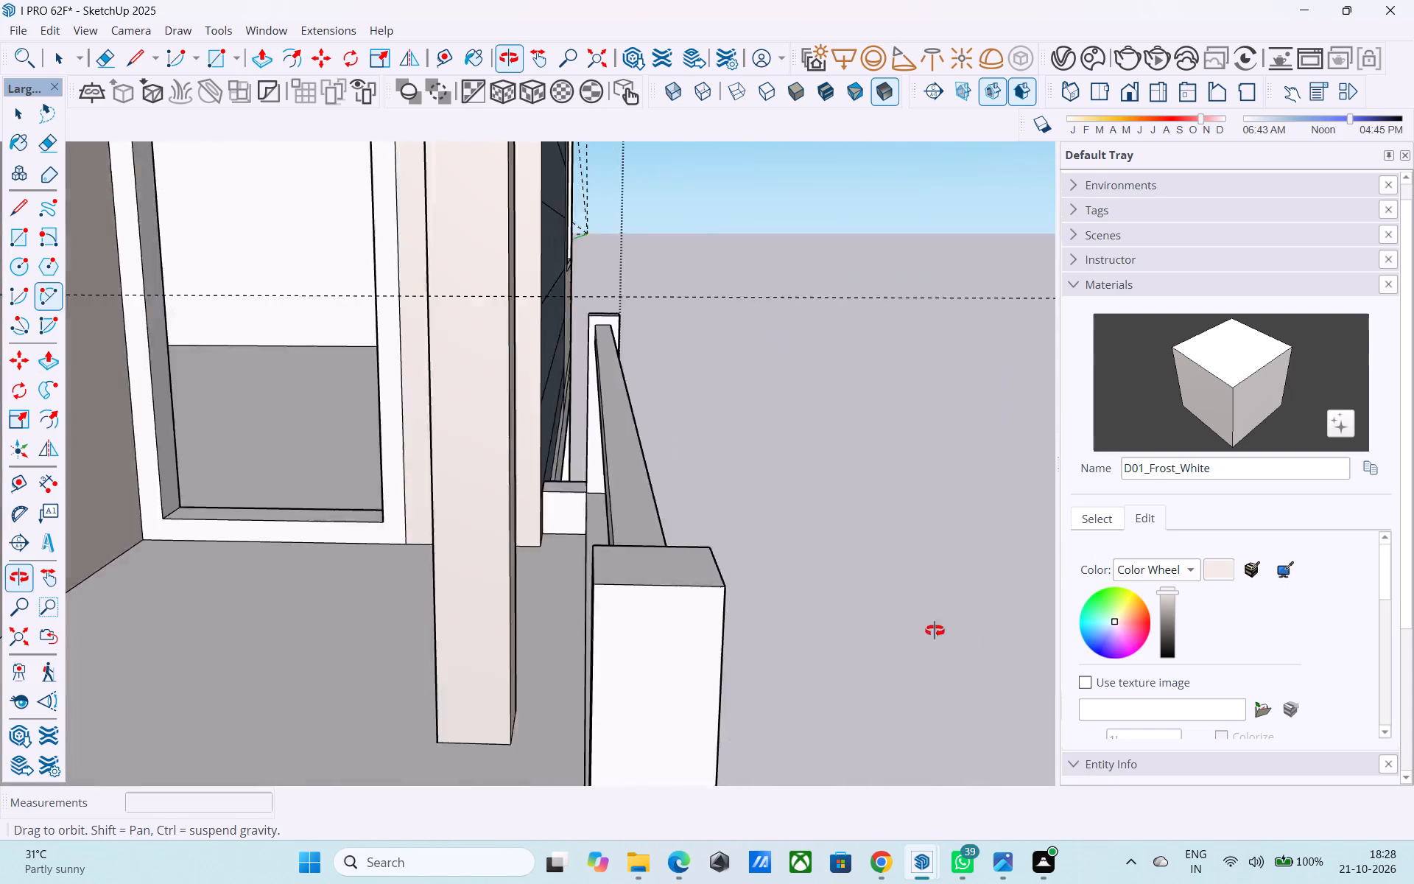
middle_click_drag(935, 631, 1287, 603)
scroll(923, 583, "up", 3)
middle_click_drag(979, 589, 1088, 592)
key("l")
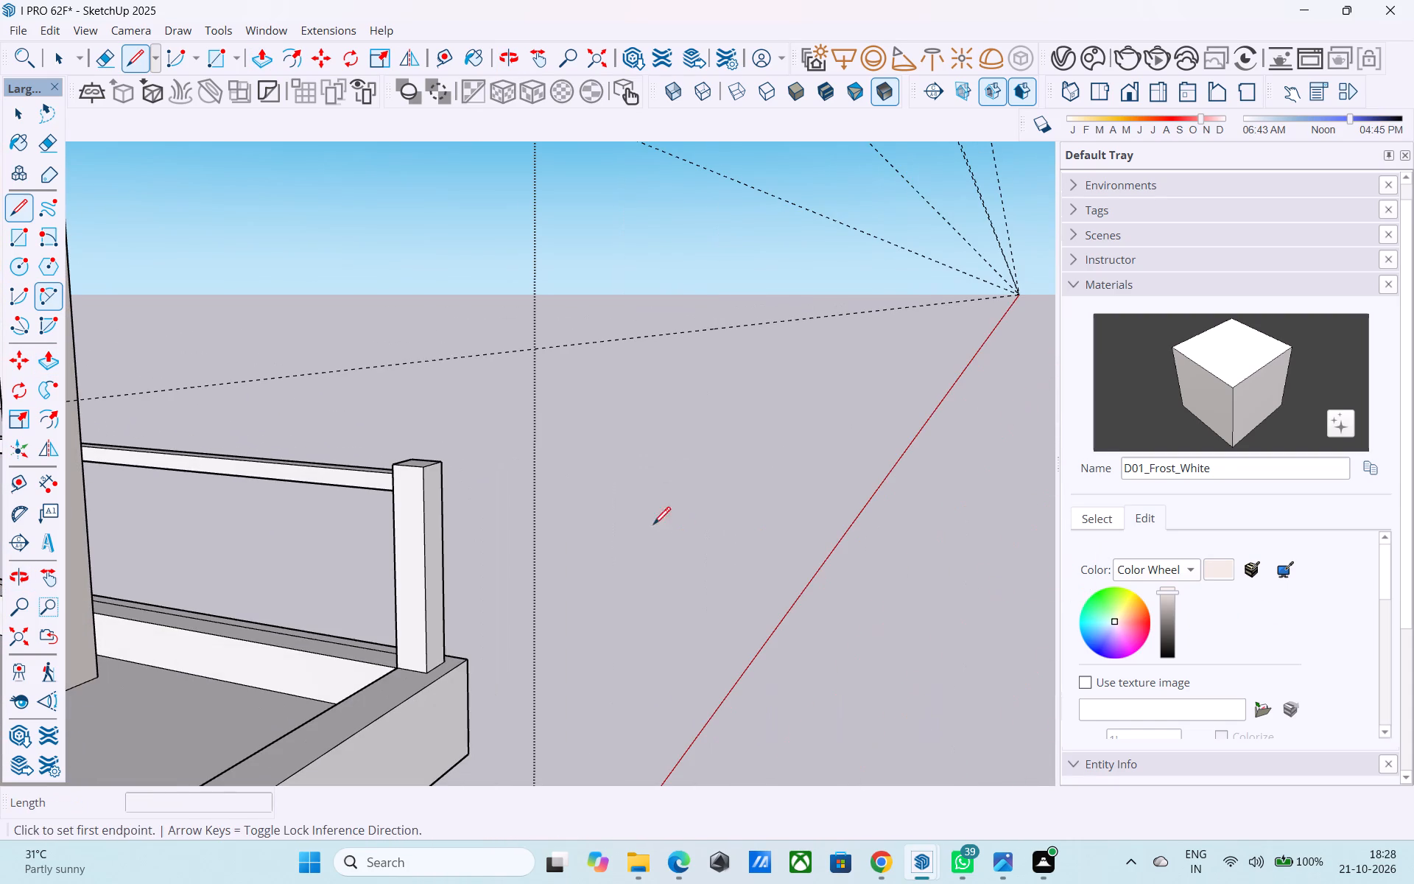
middle_click_drag(496, 483, 641, 494, "shift")
scroll(647, 494, "up", 6)
middle_click_drag(439, 519, 913, 516)
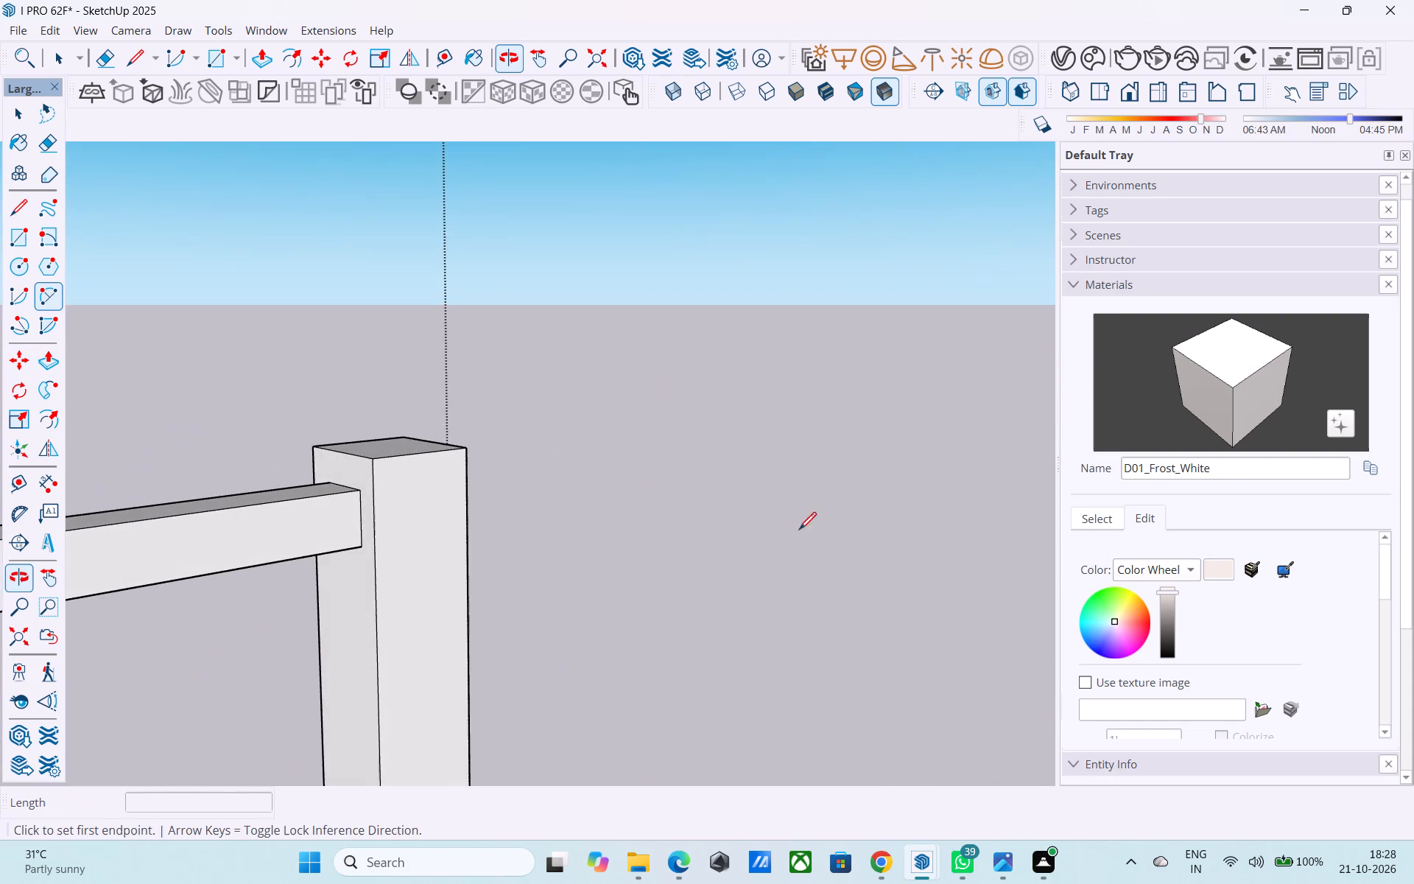
scroll(346, 533, "up", 4)
left_click(364, 471)
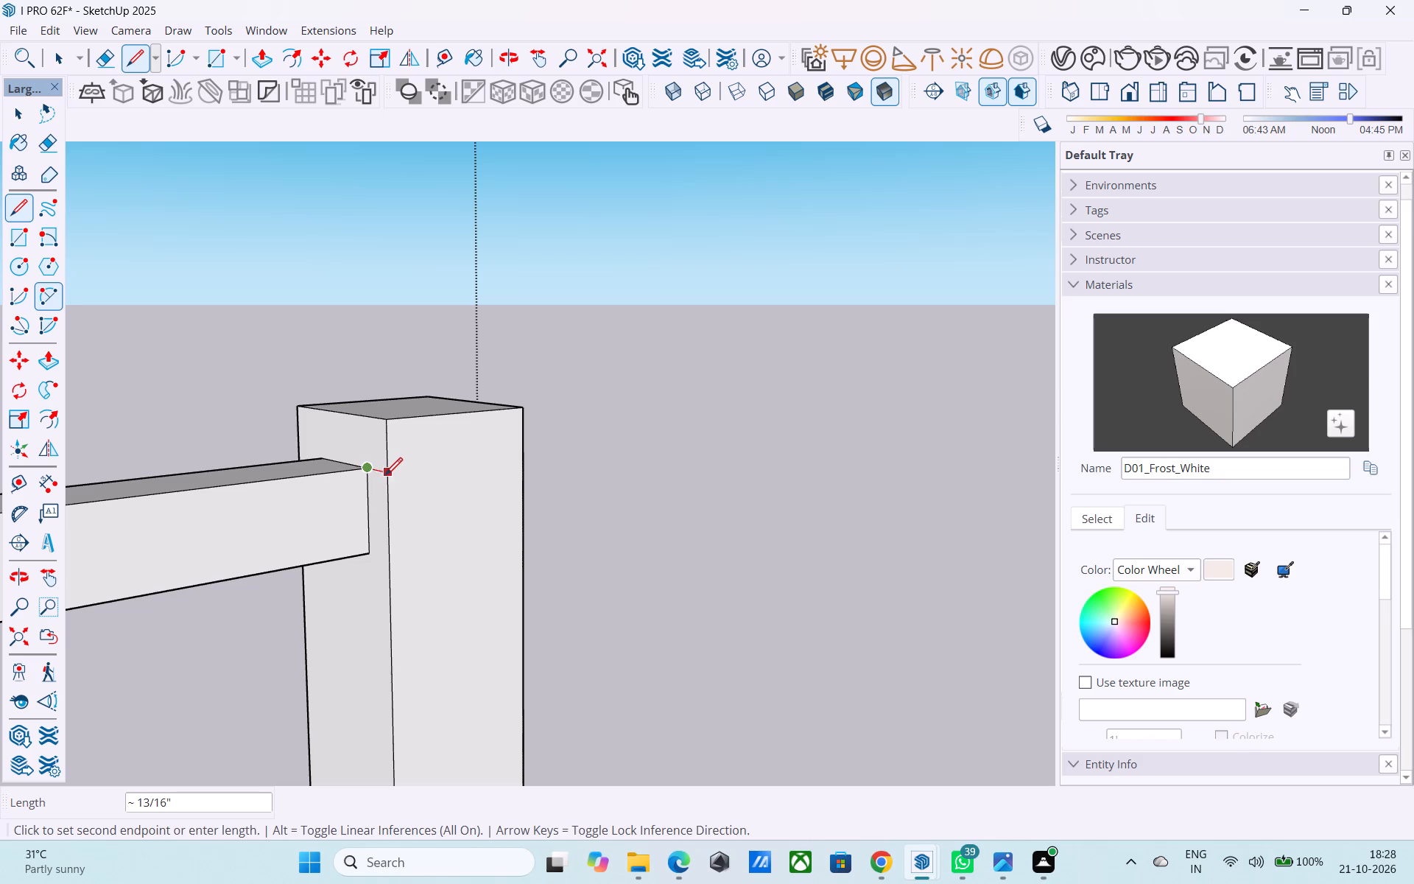
left_click(385, 477)
left_click(387, 474)
middle_click_drag(411, 474, 340, 487)
scroll(429, 466, "up", 9)
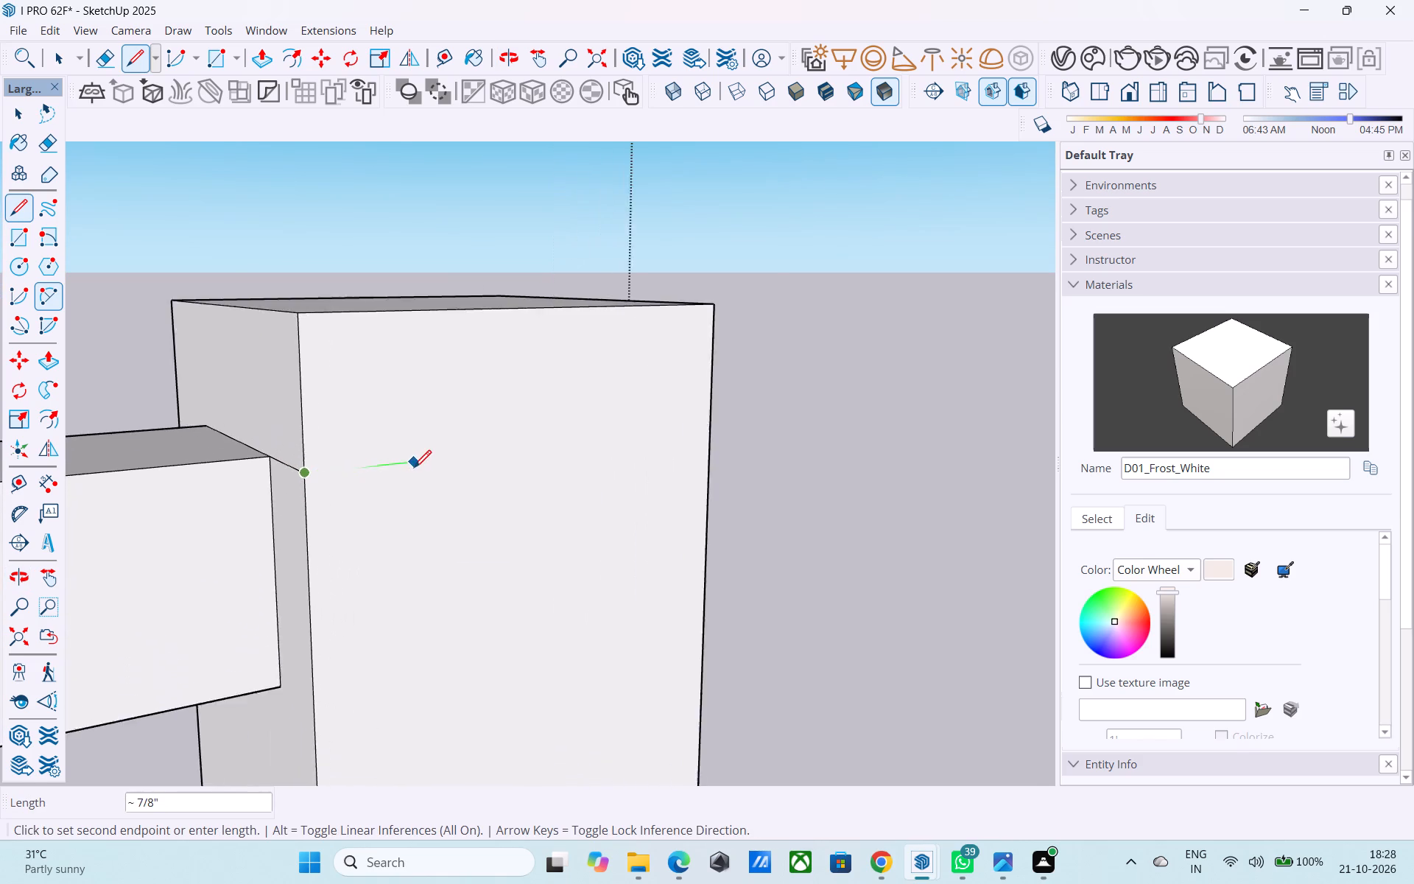
scroll(414, 469, "up", 3)
left_click(400, 466)
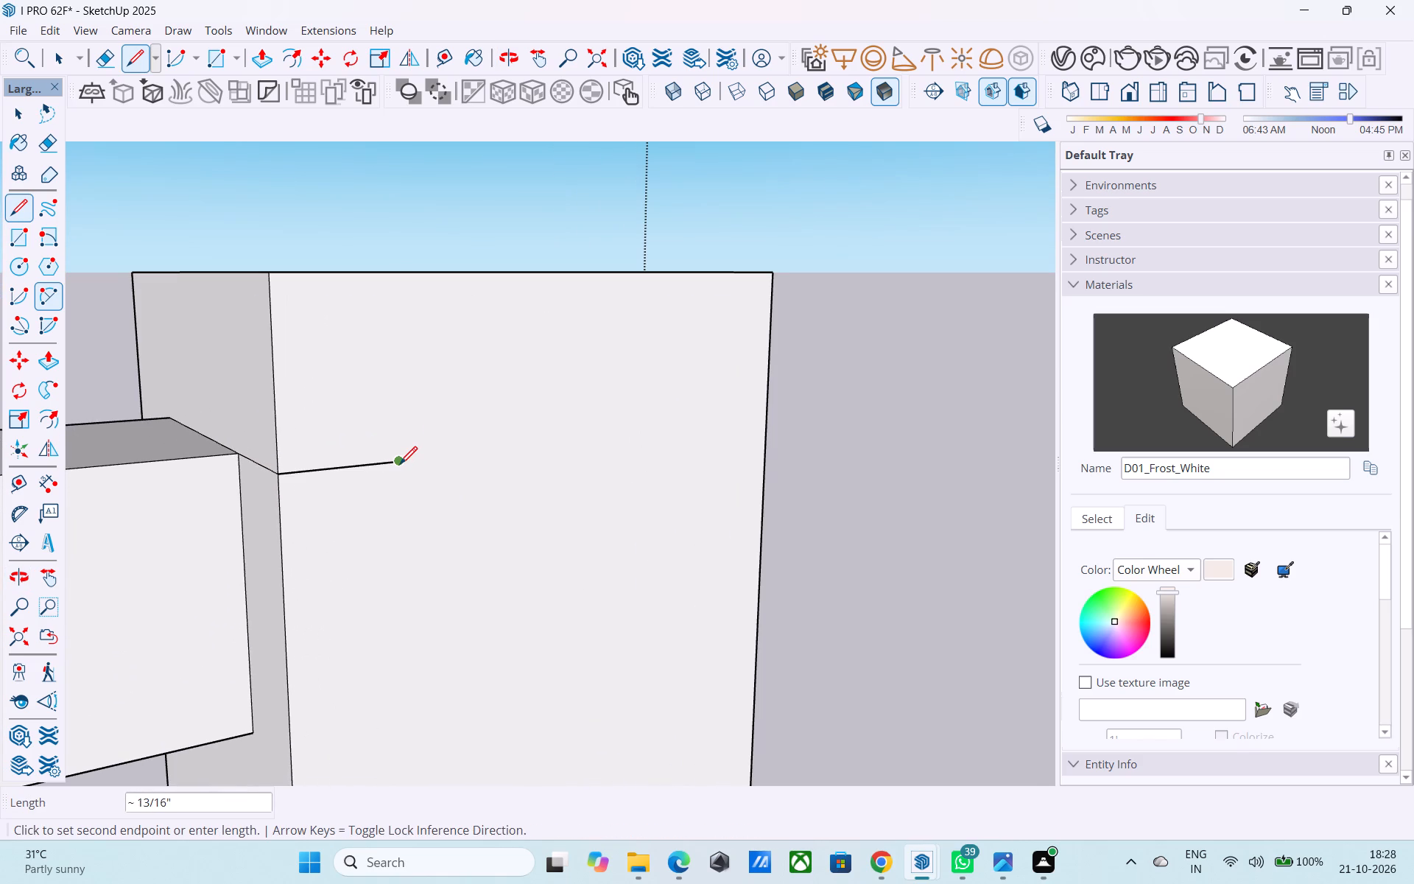
Draw a 2" by 2" square on the corner post's adjoining face, starting at the reference line's end.
key("r")
left_click(400, 466)
middle_click_drag(544, 650, 250, 635)
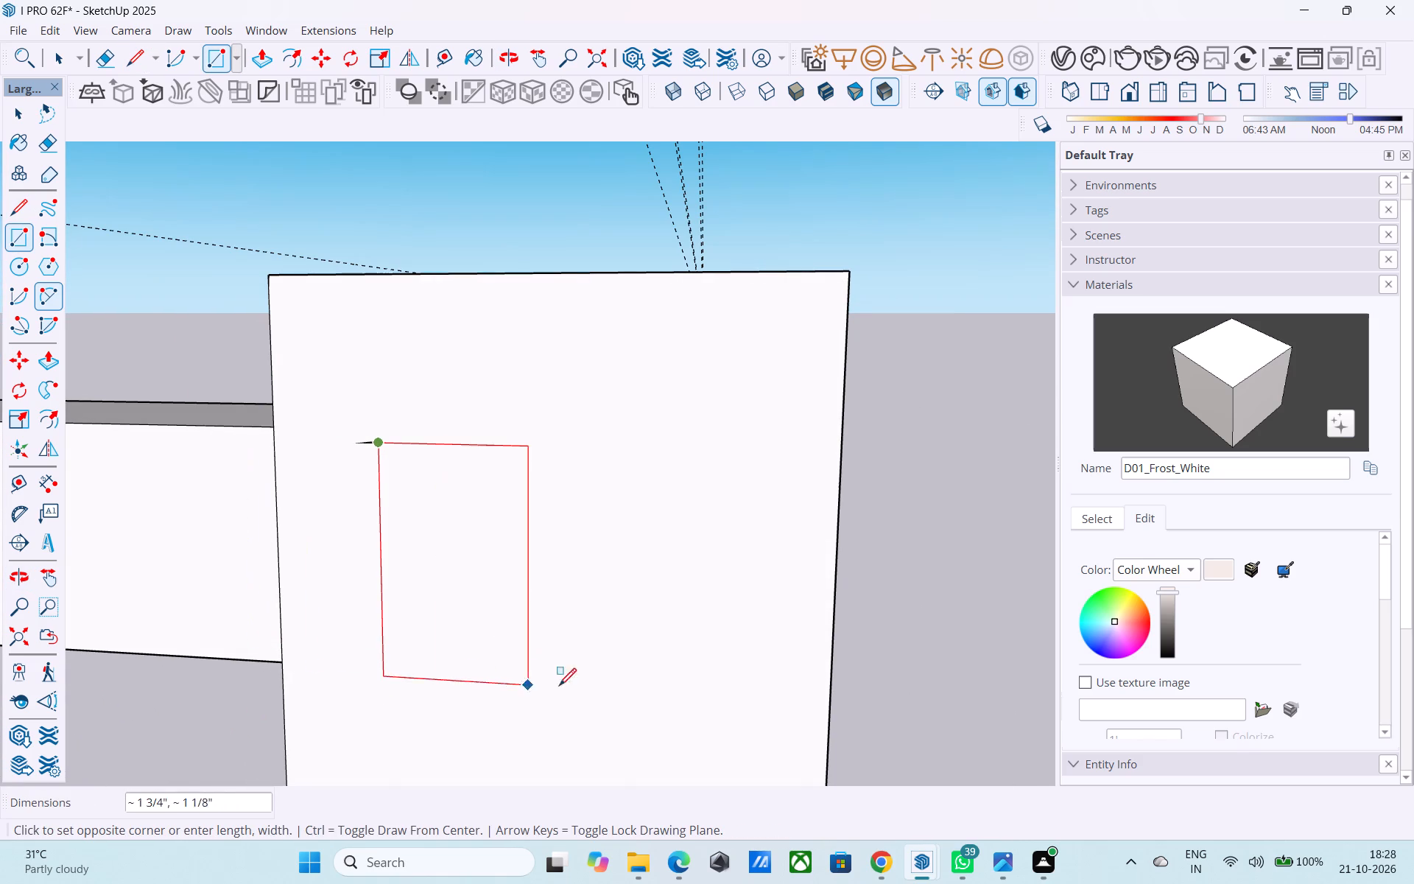
key("2")
type("\",2\"")
key("Return")
key("space")
Extrude the second square about 5' 6 5/8" toward the lower balcony's other end post.
left_click(609, 687)
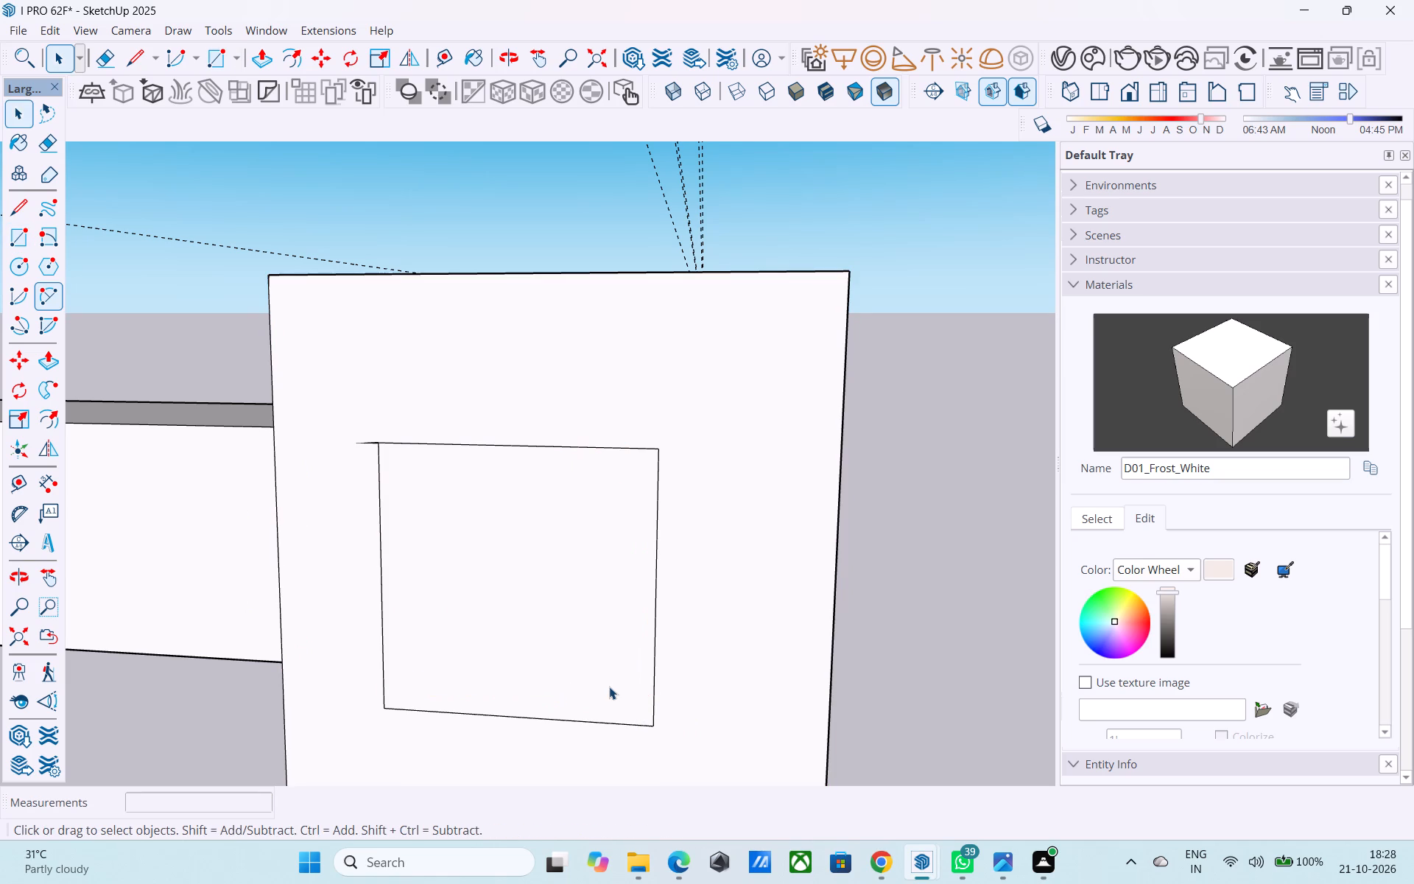
key("p")
left_click(609, 685)
scroll(607, 690, "down", 2)
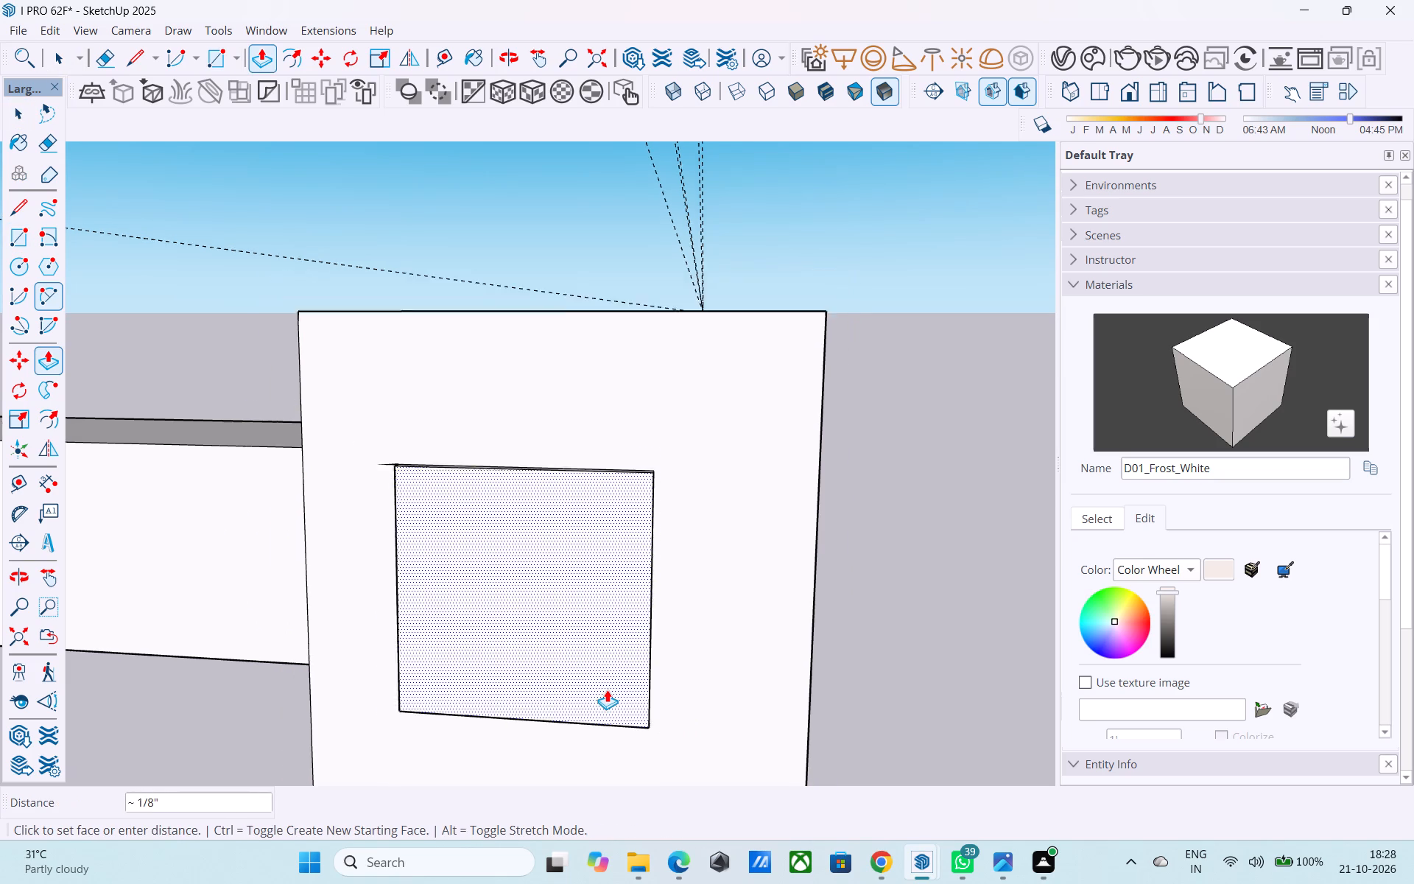
scroll(607, 690, "down", 9)
middle_click_drag(602, 691, 219, 592)
scroll(360, 493, "down", 11)
middle_click_drag(460, 550, 408, 569)
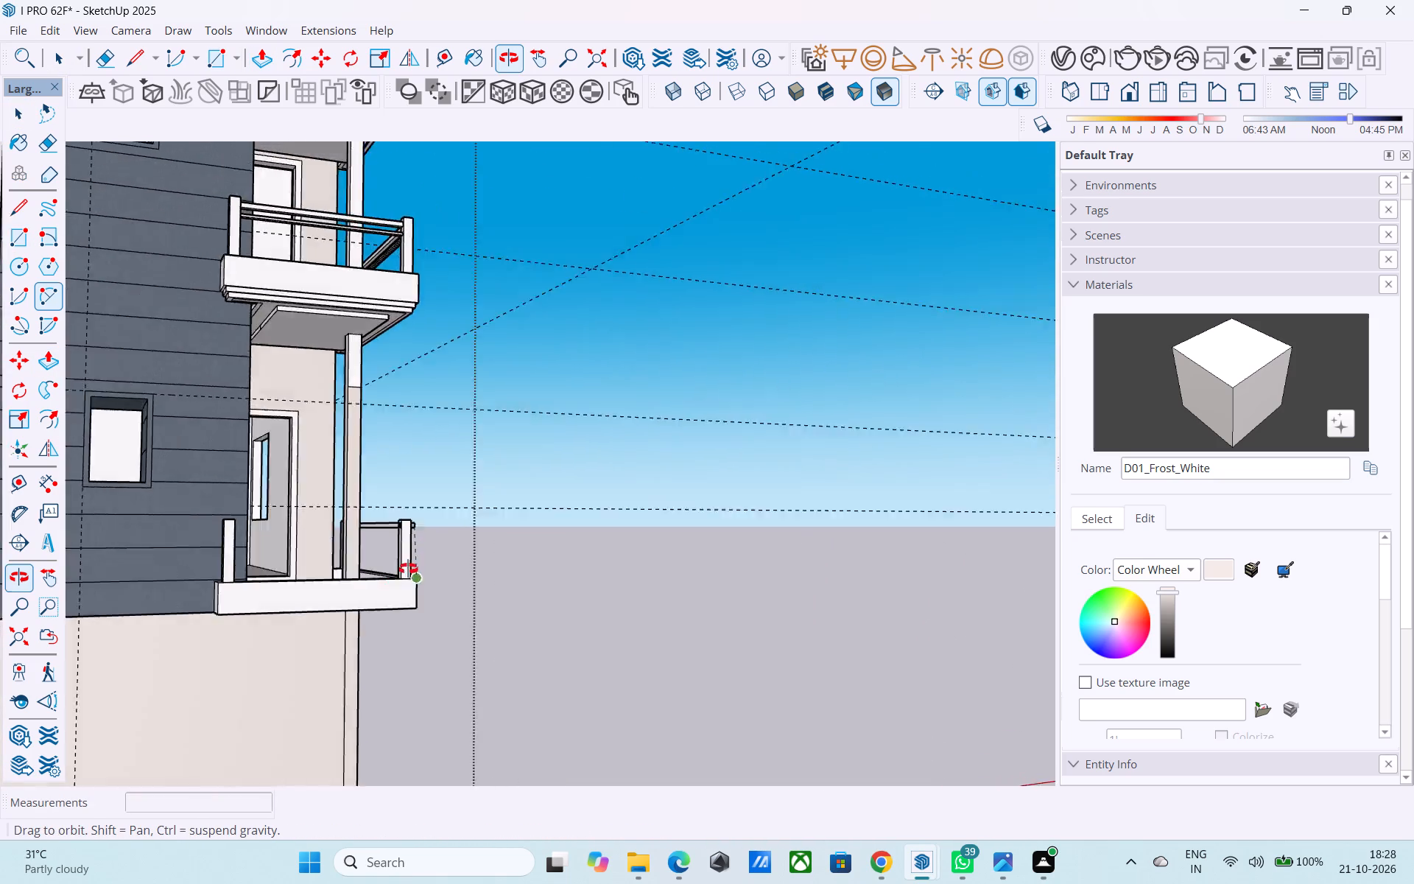
middle_click_drag(408, 569, 571, 635)
scroll(520, 645, "up", 5)
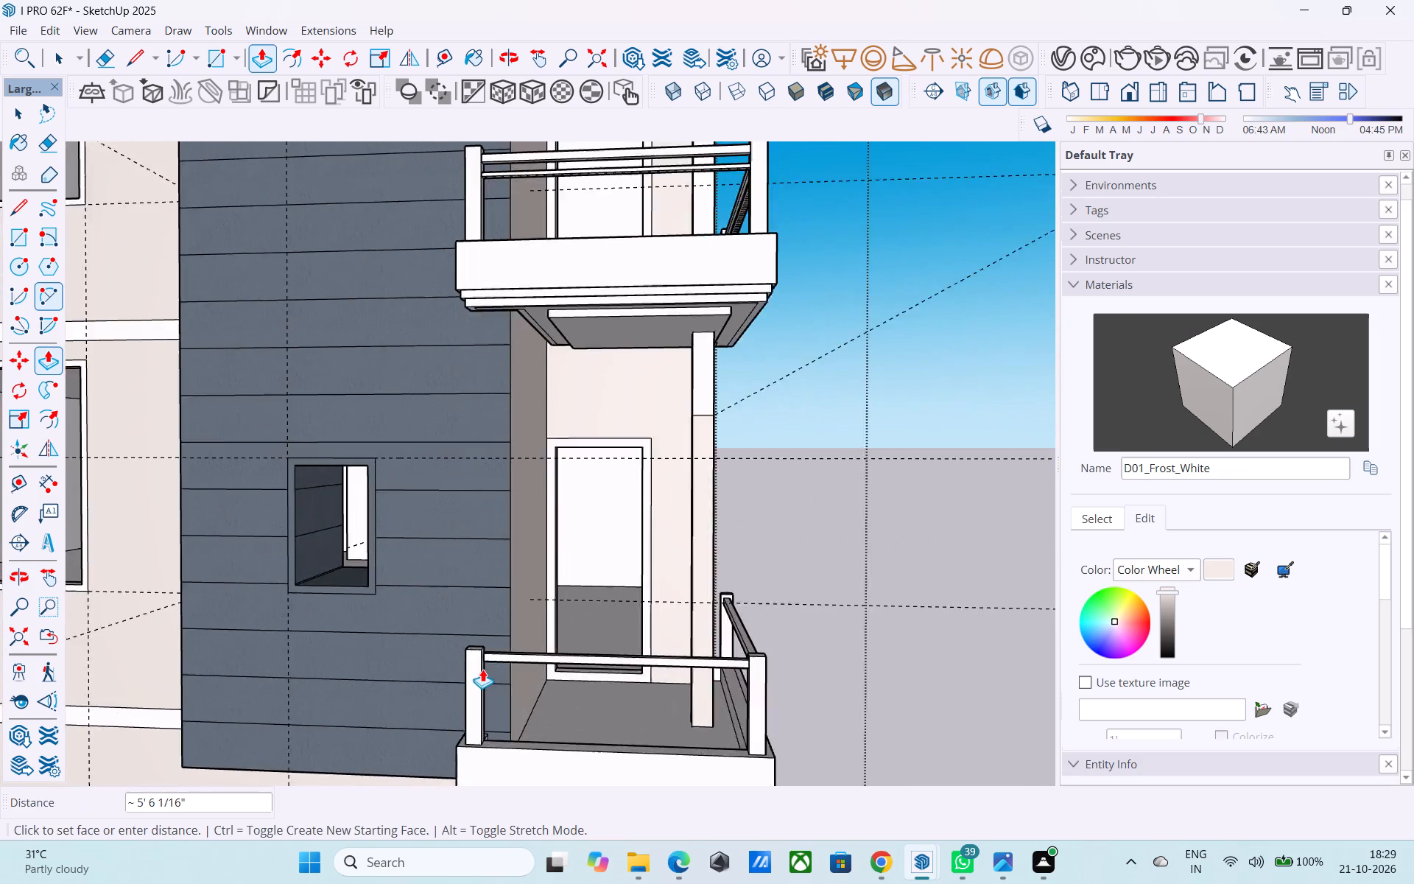
scroll(482, 669, "up", 14)
middle_click_drag(477, 658, 358, 639)
scroll(457, 643, "up", 3)
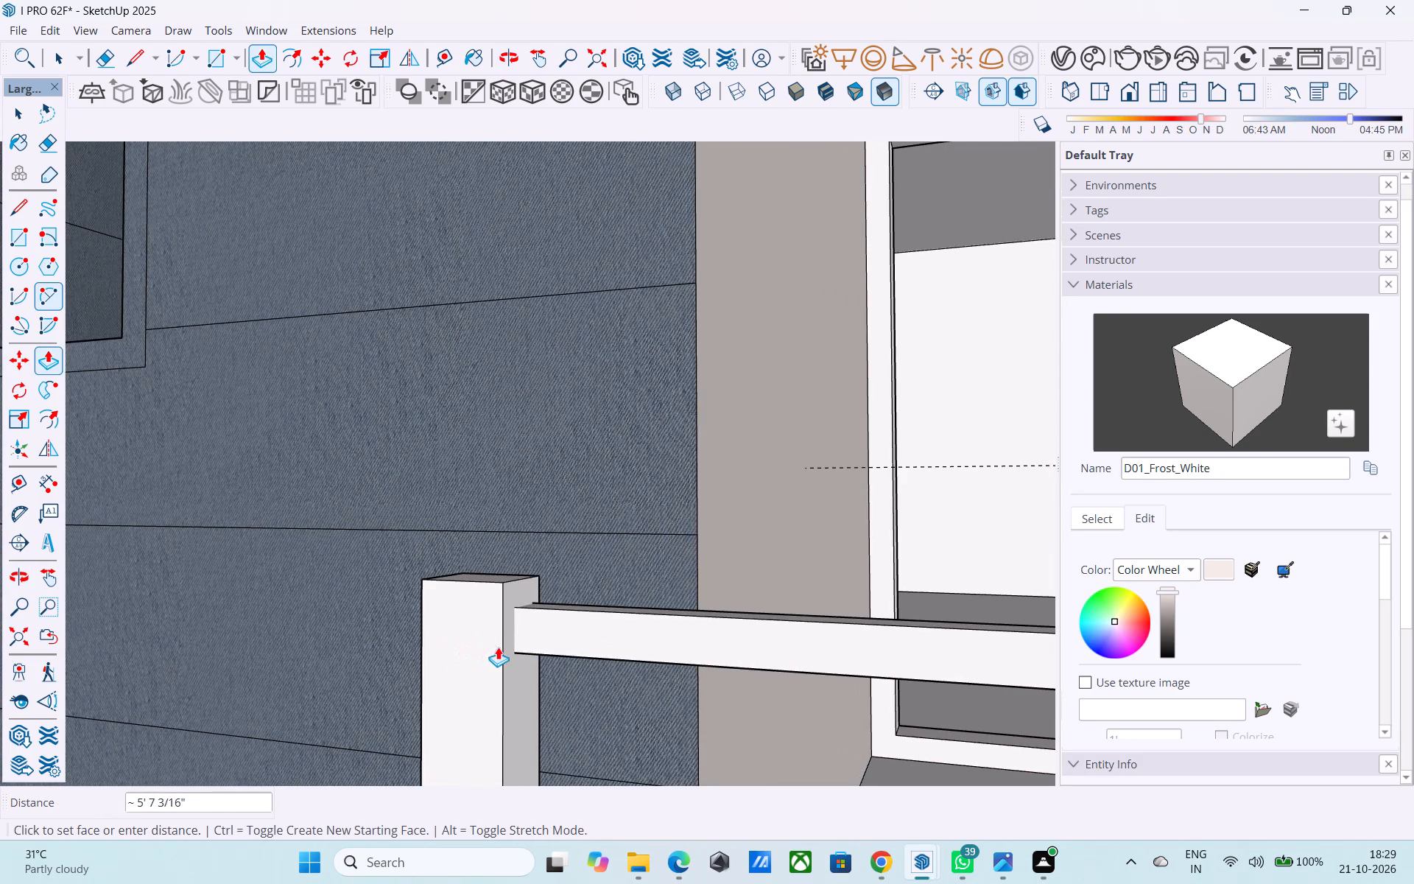
left_click(506, 650)
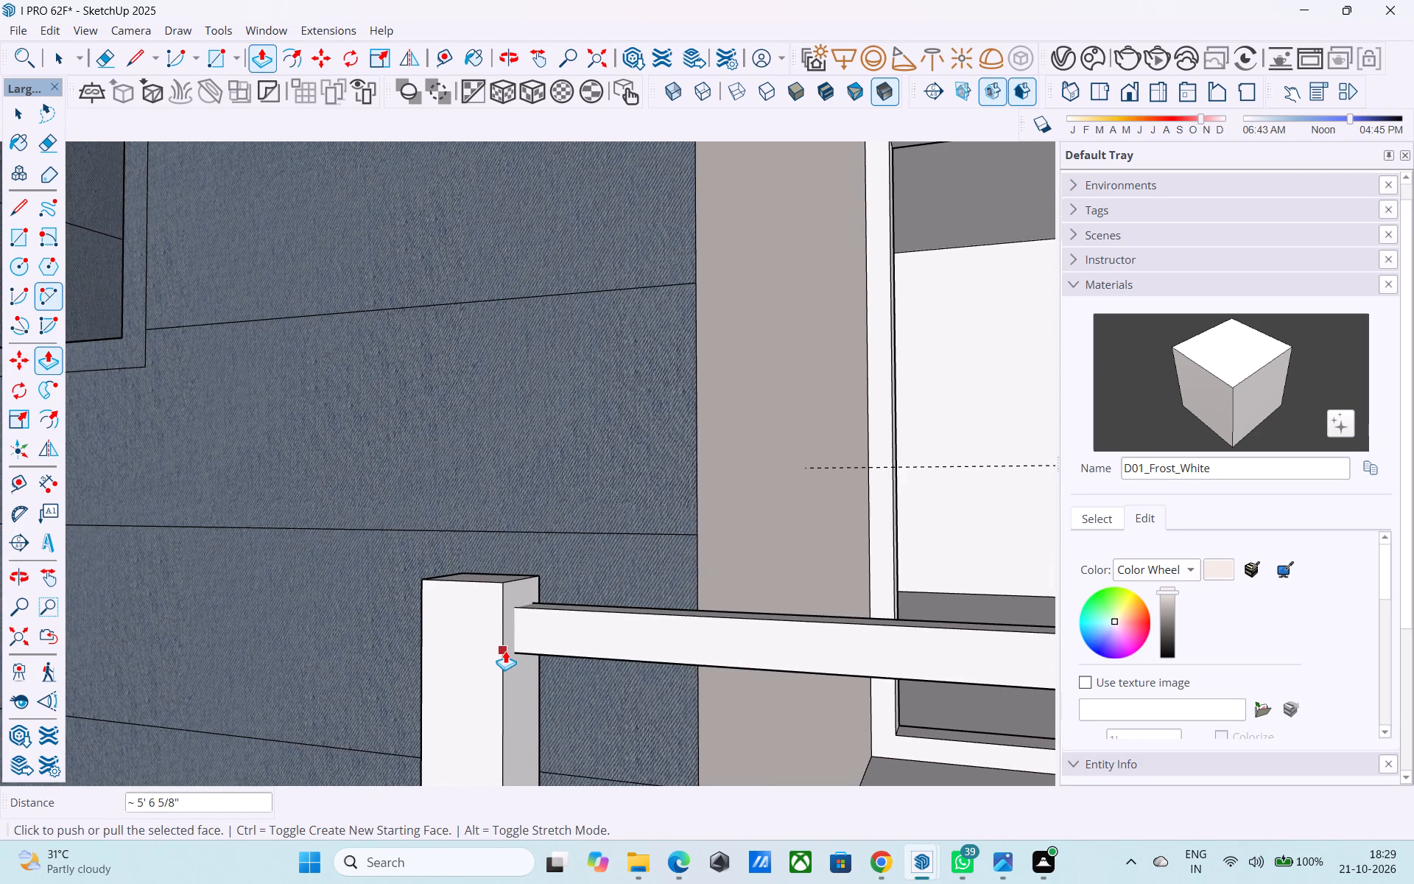
Extend the second rail's free end about 1 15/16" to meet the end post's side face.
left_click(505, 650)
scroll(516, 682, "up", 4)
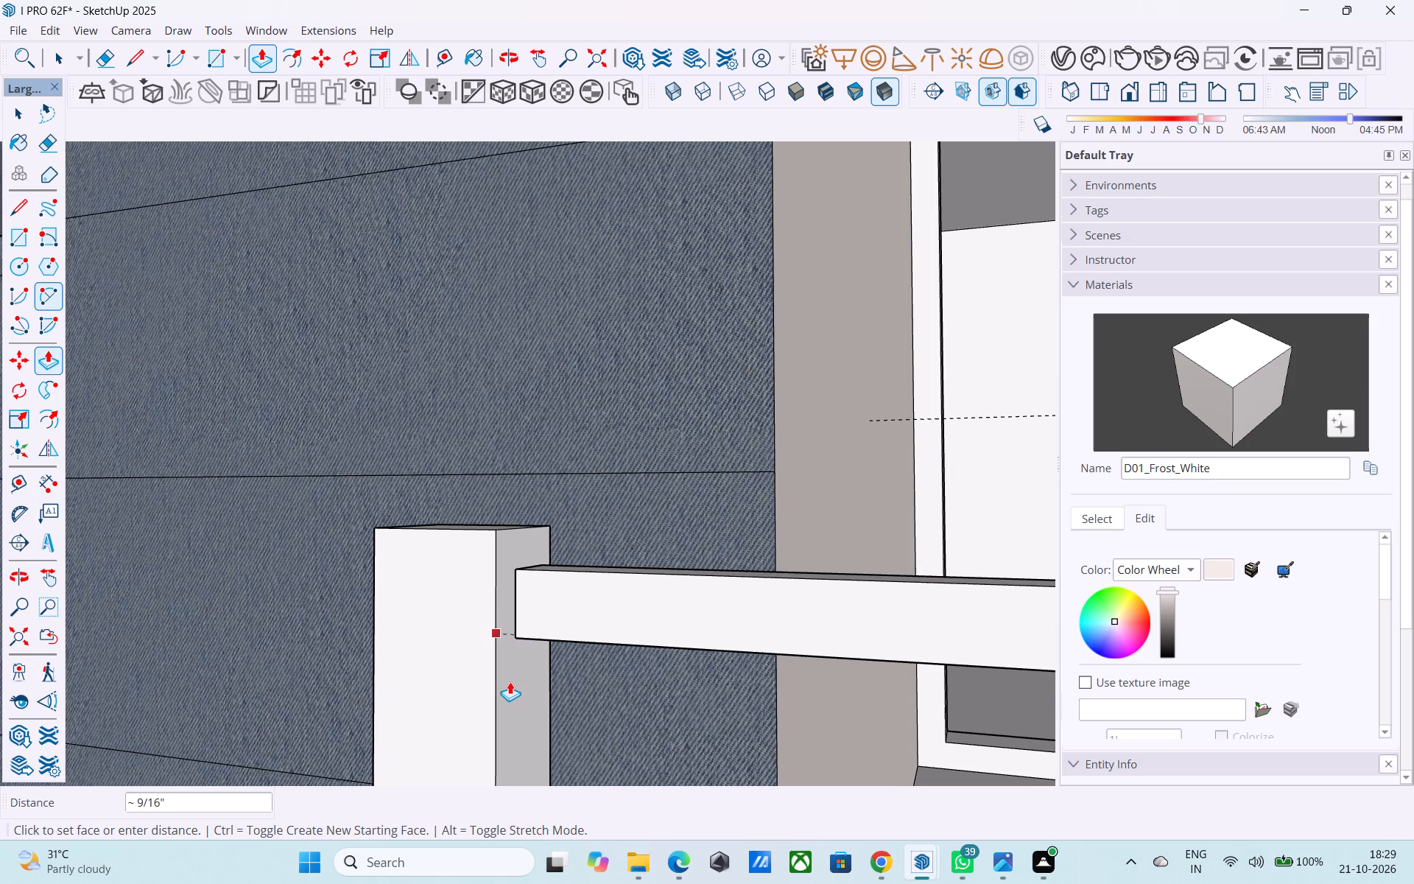
scroll(507, 679, "up", 7)
scroll(485, 557, "up", 5)
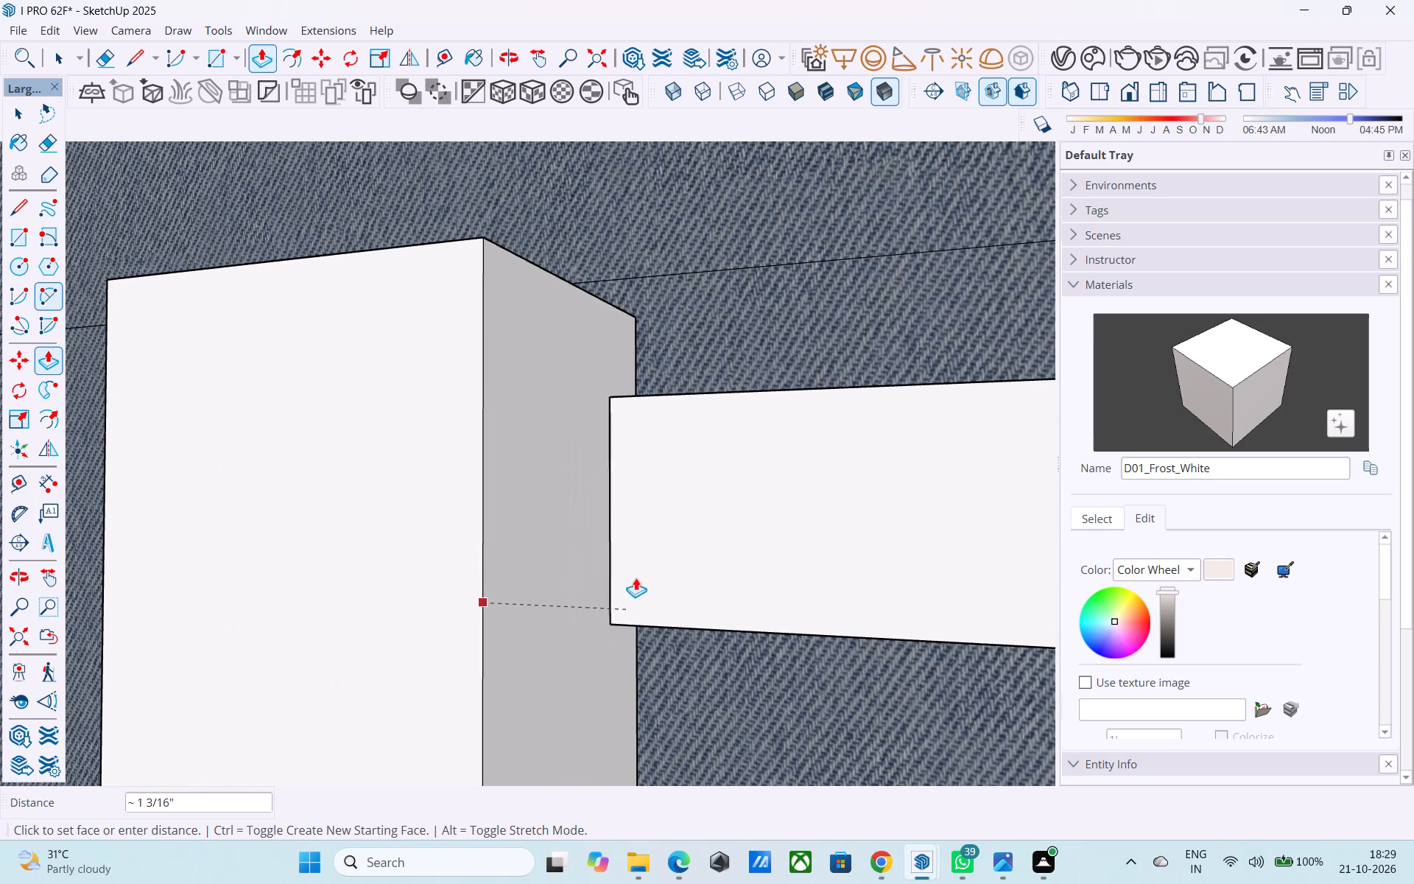
left_click(809, 614)
middle_click_drag(784, 611, 1021, 678)
left_click(734, 559)
middle_click_drag(686, 578, 511, 575)
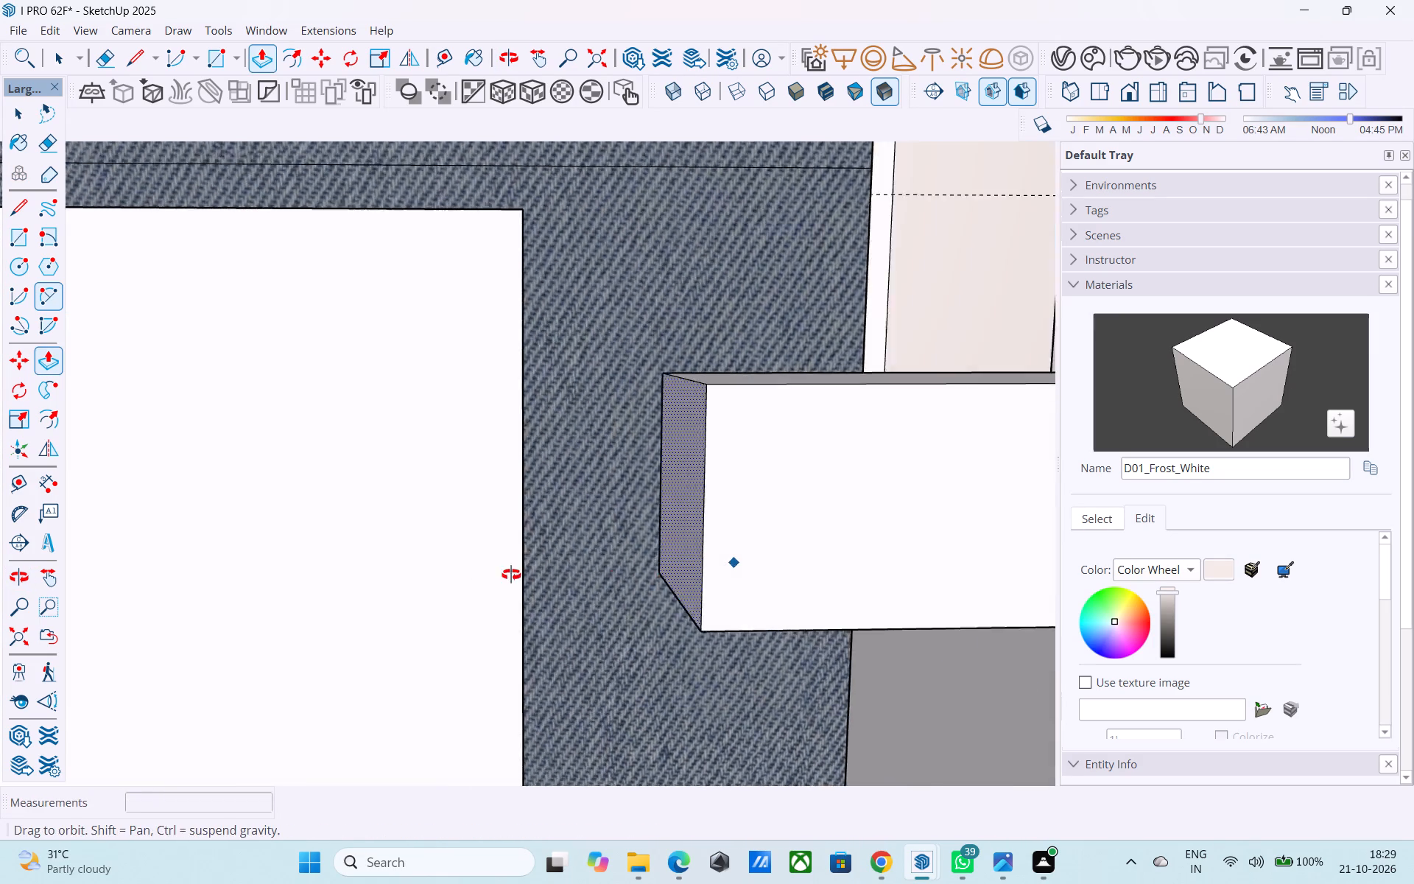
middle_click_drag(511, 575, 370, 564)
left_click(446, 602)
Examine the lower balcony's rail joints and compare its railing with the middle balcony's across the whole facade.
scroll(446, 603, "down", 4)
middle_click_drag(443, 617, 661, 760)
scroll(535, 628, "up", 8)
middle_click_drag(471, 570, 308, 631)
scroll(317, 609, "down", 4)
scroll(323, 610, "up", 1)
scroll(323, 610, "down", 7)
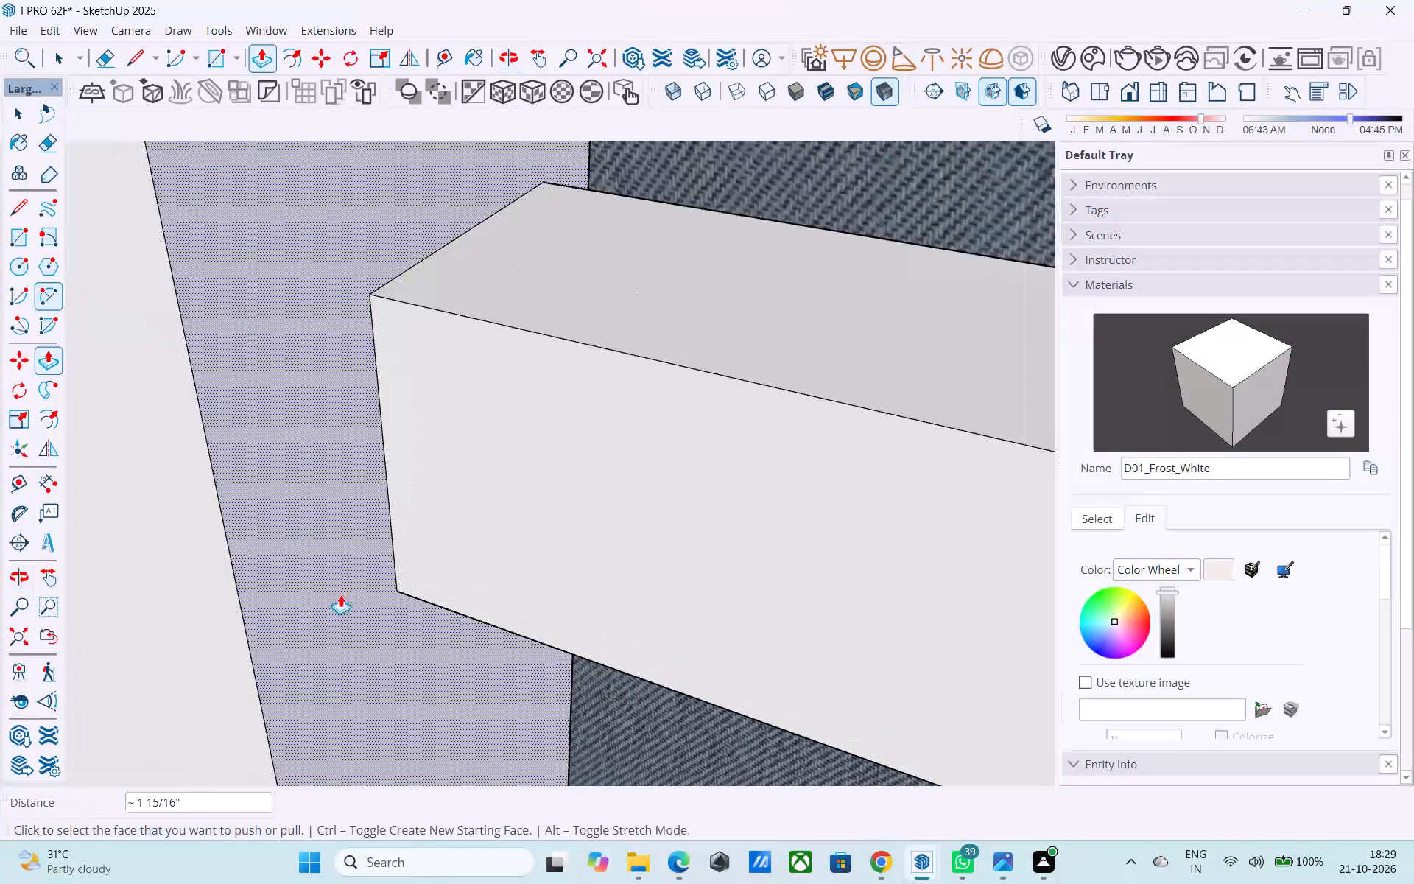
scroll(340, 594, "down", 8)
middle_click_drag(346, 614, 421, 543)
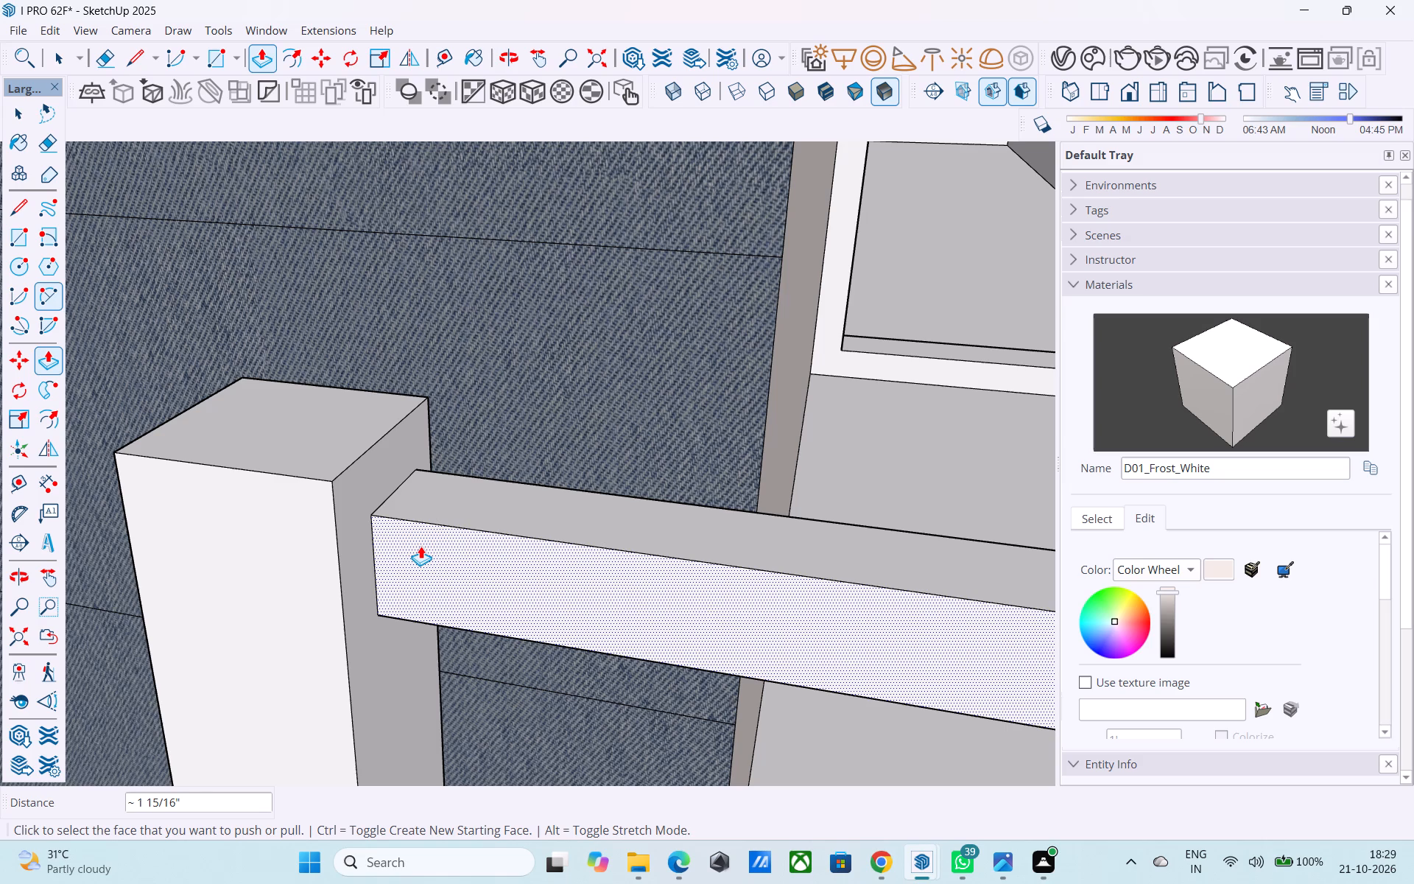
scroll(309, 557, "down", 2)
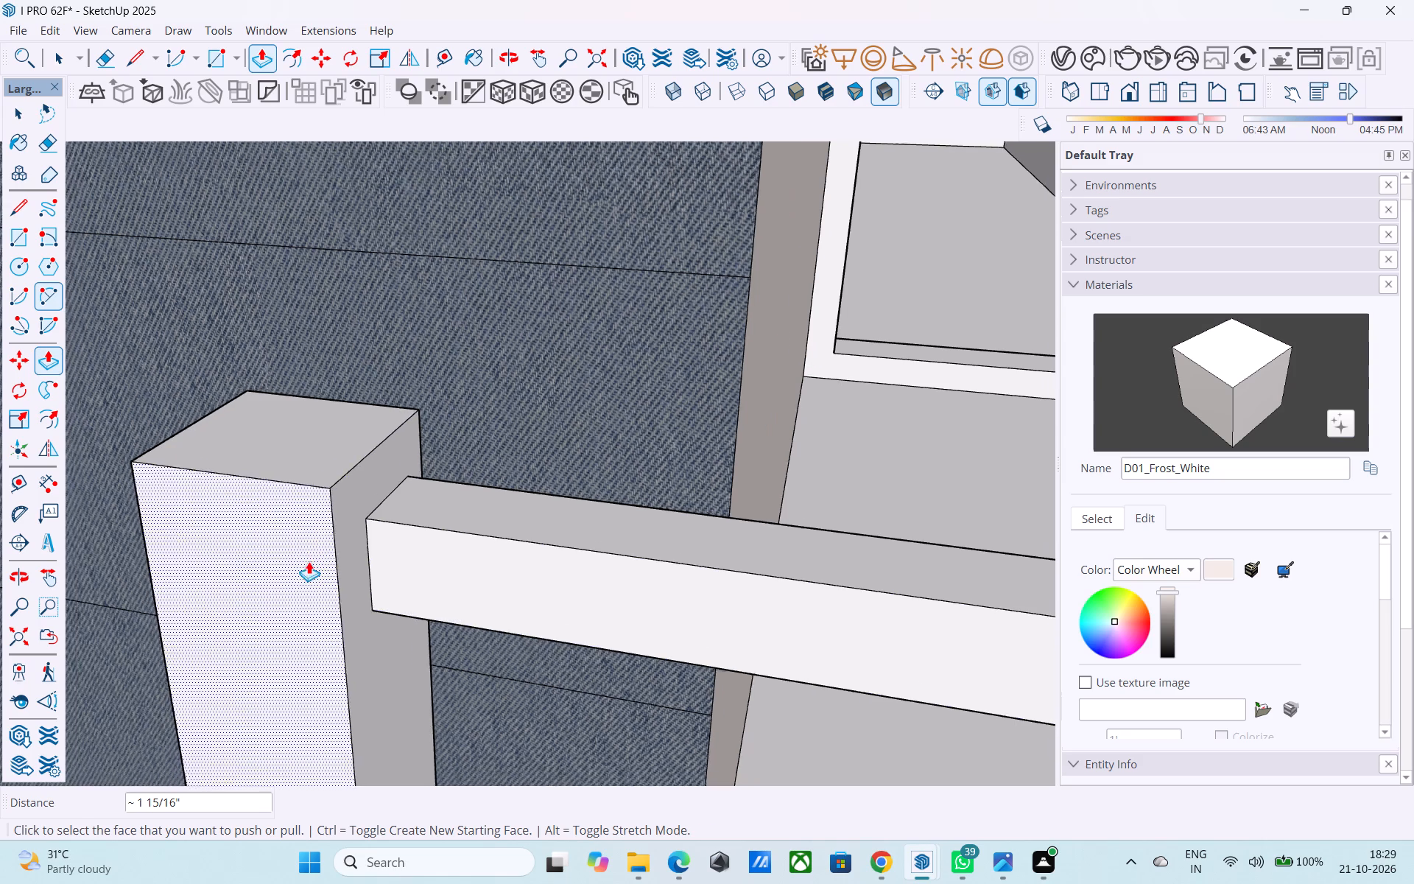
scroll(309, 561, "down", 20)
scroll(309, 561, "down", 6)
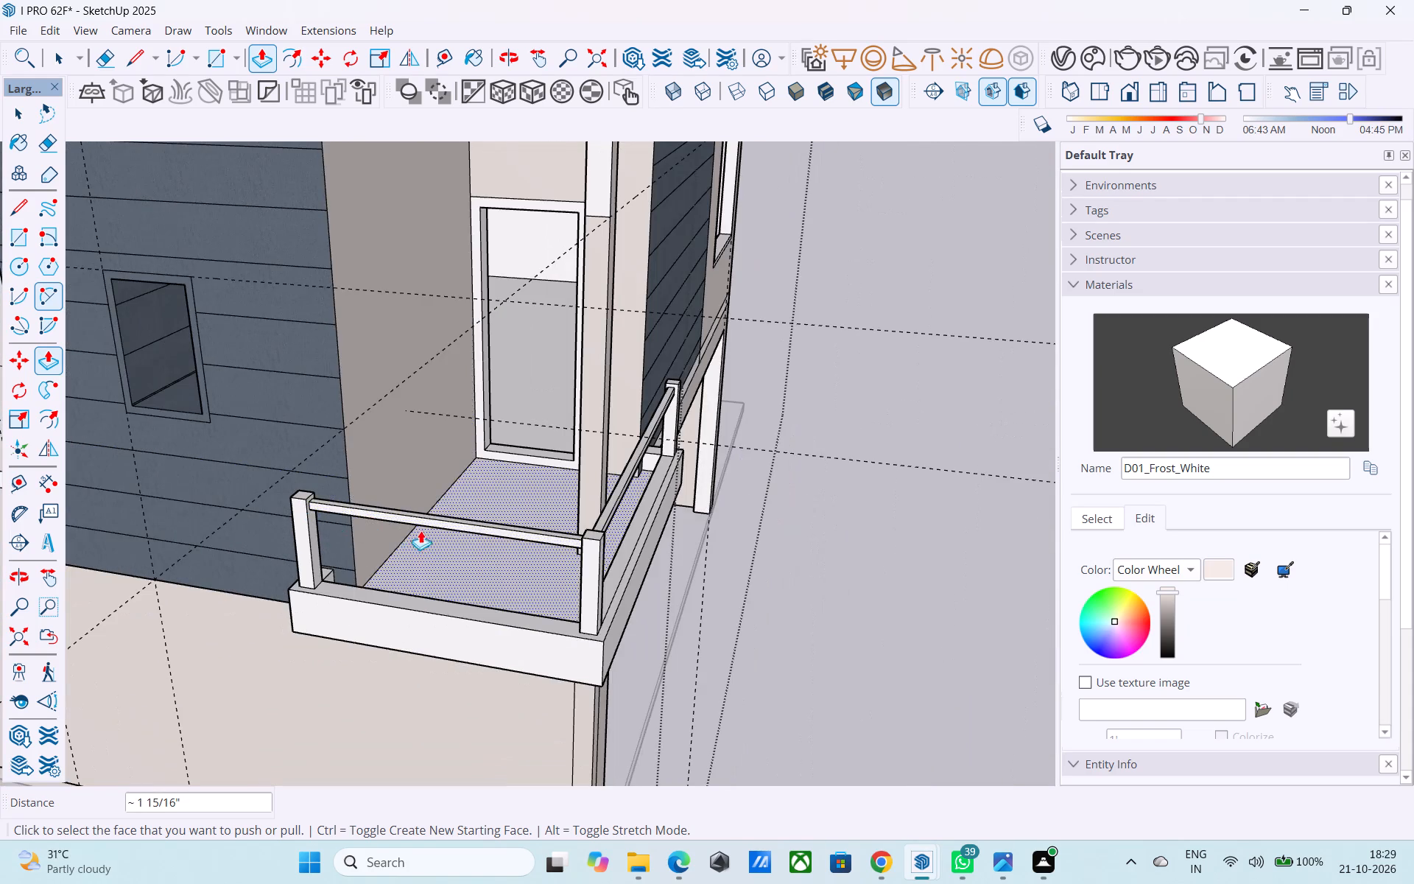
middle_click_drag(420, 530, 351, 578)
scroll(358, 572, "down", 4)
scroll(358, 572, "up", 1)
scroll(359, 573, "down", 1)
middle_click_drag(365, 577, 289, 590)
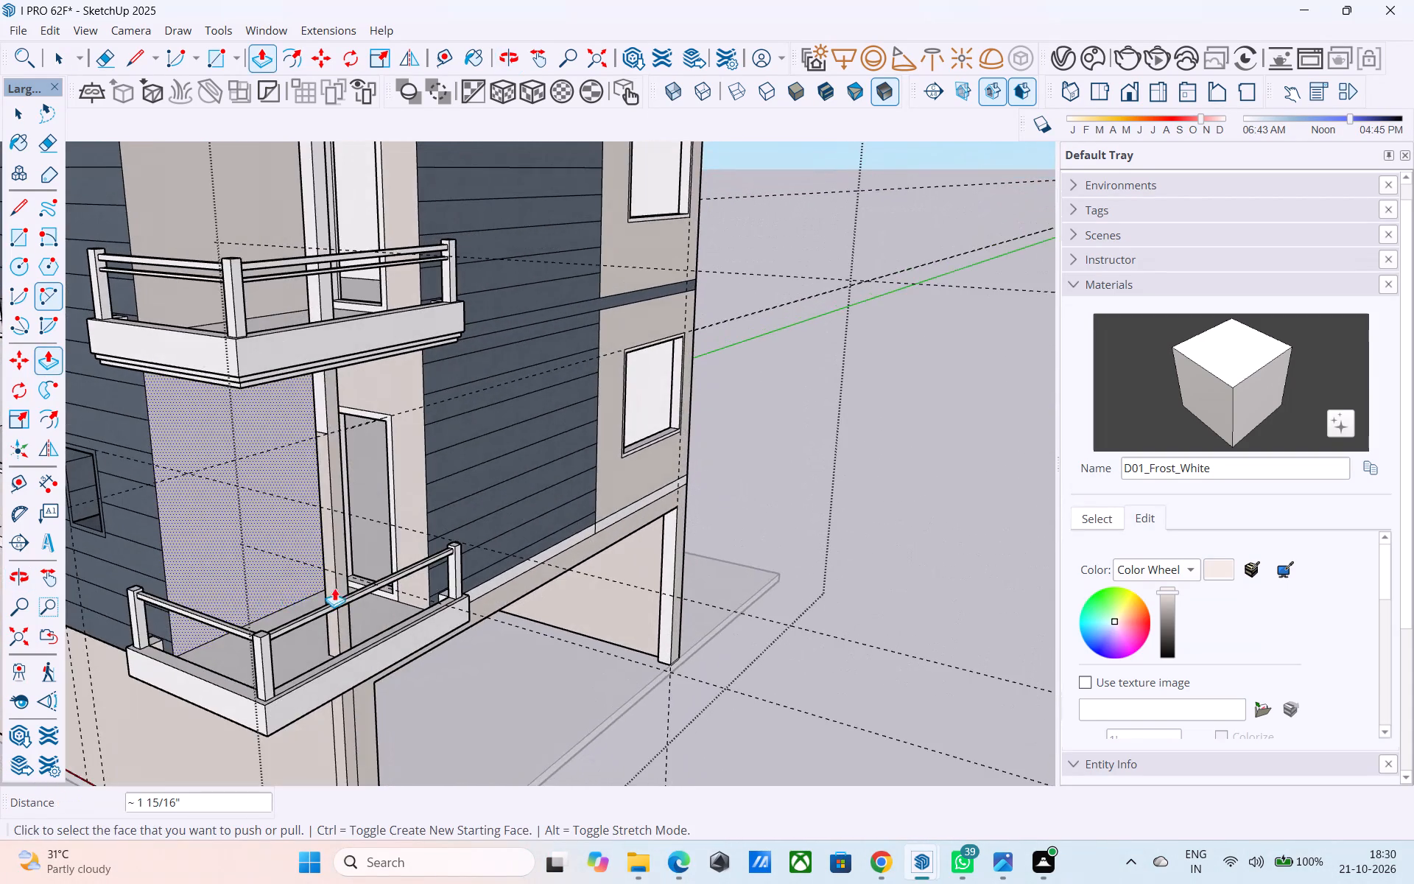
middle_click_drag(354, 582, 381, 653, "shift")
scroll(390, 618, "down", 4)
middle_click_drag(389, 617, 495, 583)
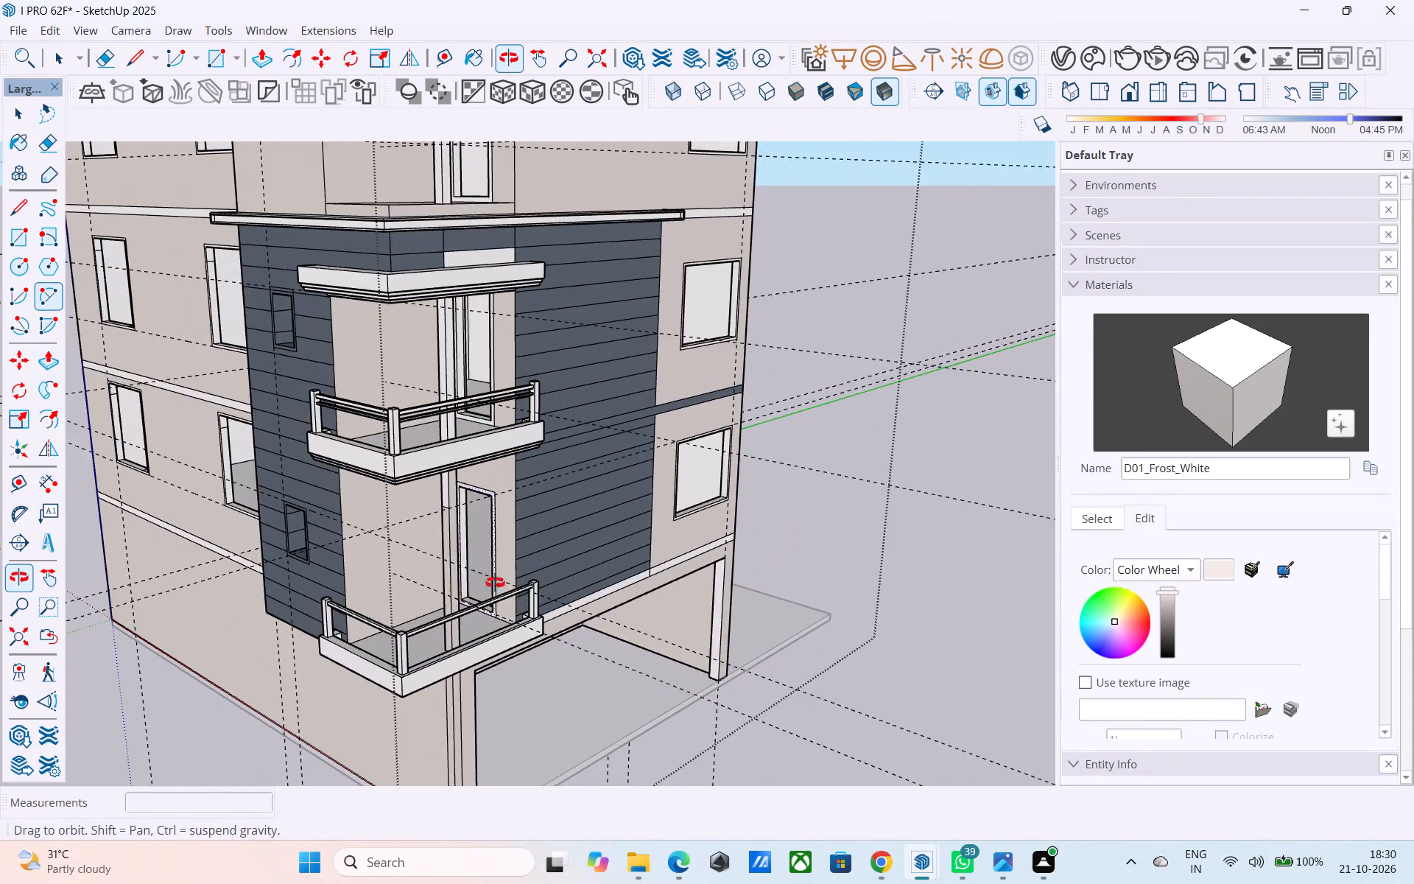
middle_click_drag(495, 583, 499, 607)
scroll(498, 604, "down", 4)
middle_click_drag(498, 603, 529, 791)
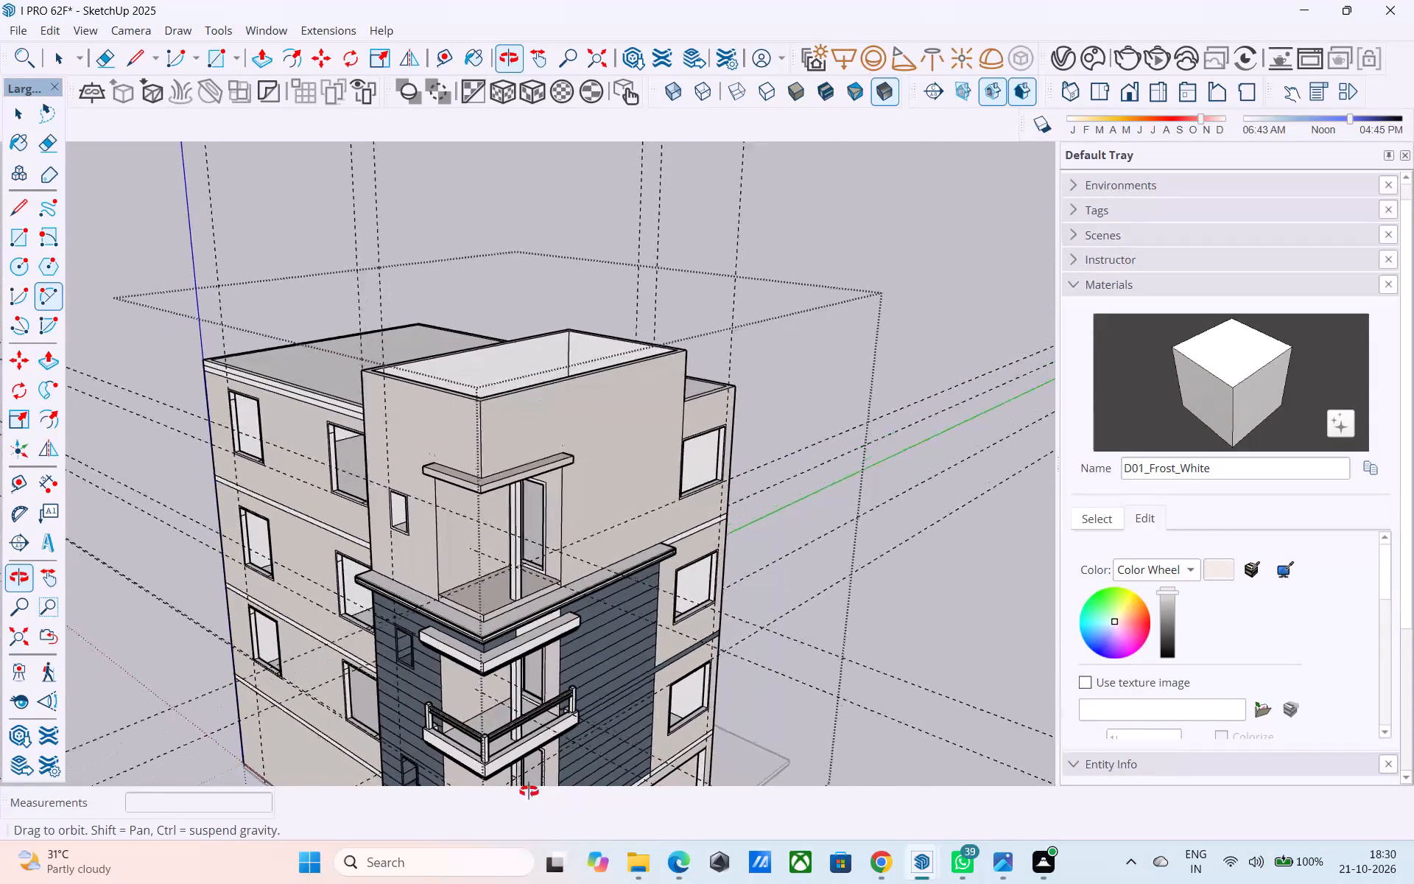
middle_click_drag(529, 791, 563, 496)
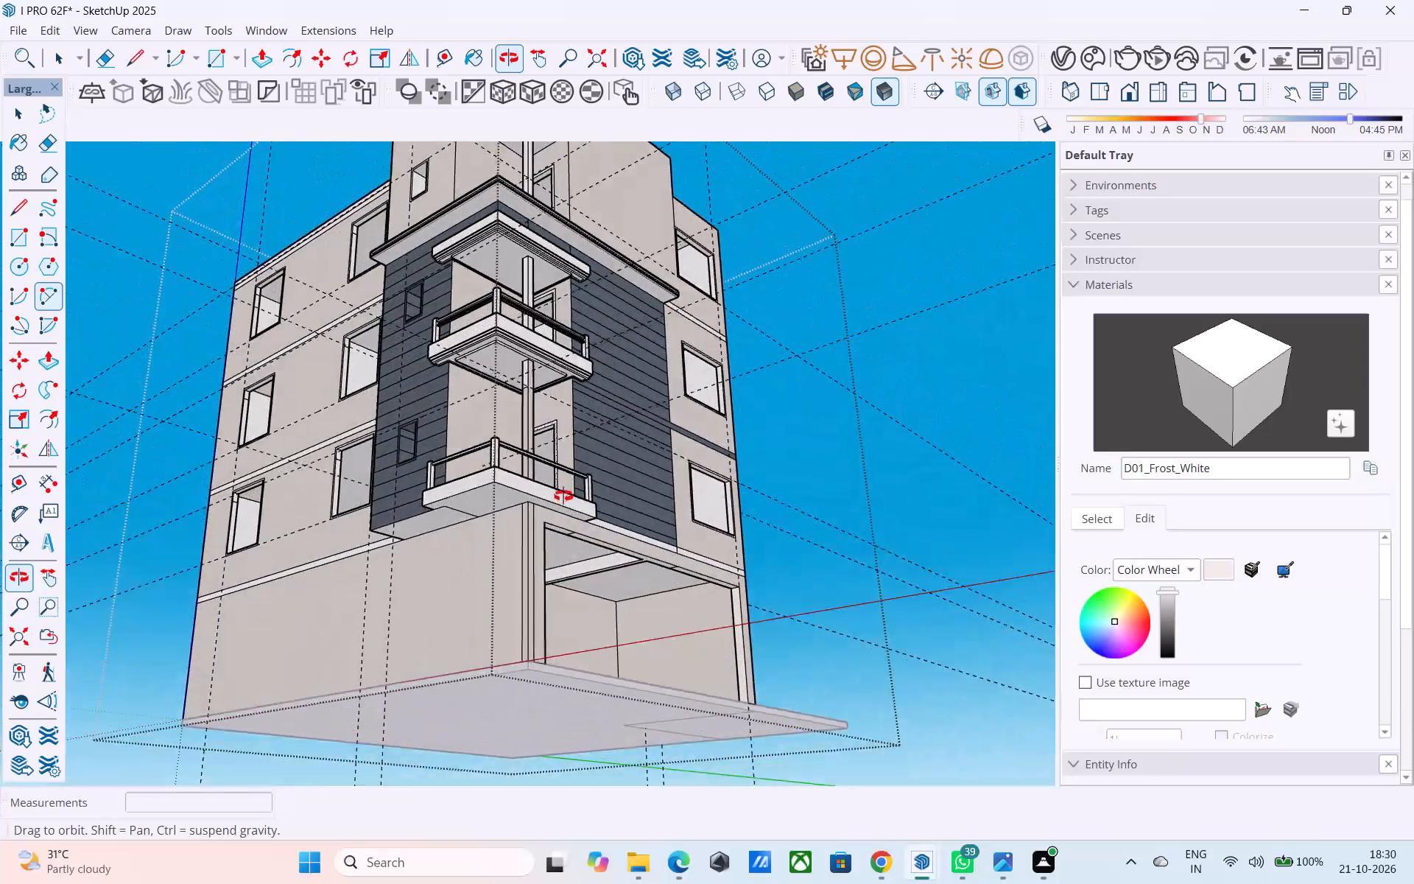
middle_click_drag(563, 496, 564, 495)
scroll(575, 477, "up", 5)
scroll(579, 464, "down", 1)
middle_click_drag(559, 496, 462, 713, "shift")
scroll(481, 600, "up", 4)
middle_click_drag(482, 592, 506, 639, "shift")
scroll(521, 515, "down", 10)
middle_click_drag(545, 629, 537, 562, "shift")
scroll(537, 562, "up", 6)
middle_click_drag(553, 596, 650, 667)
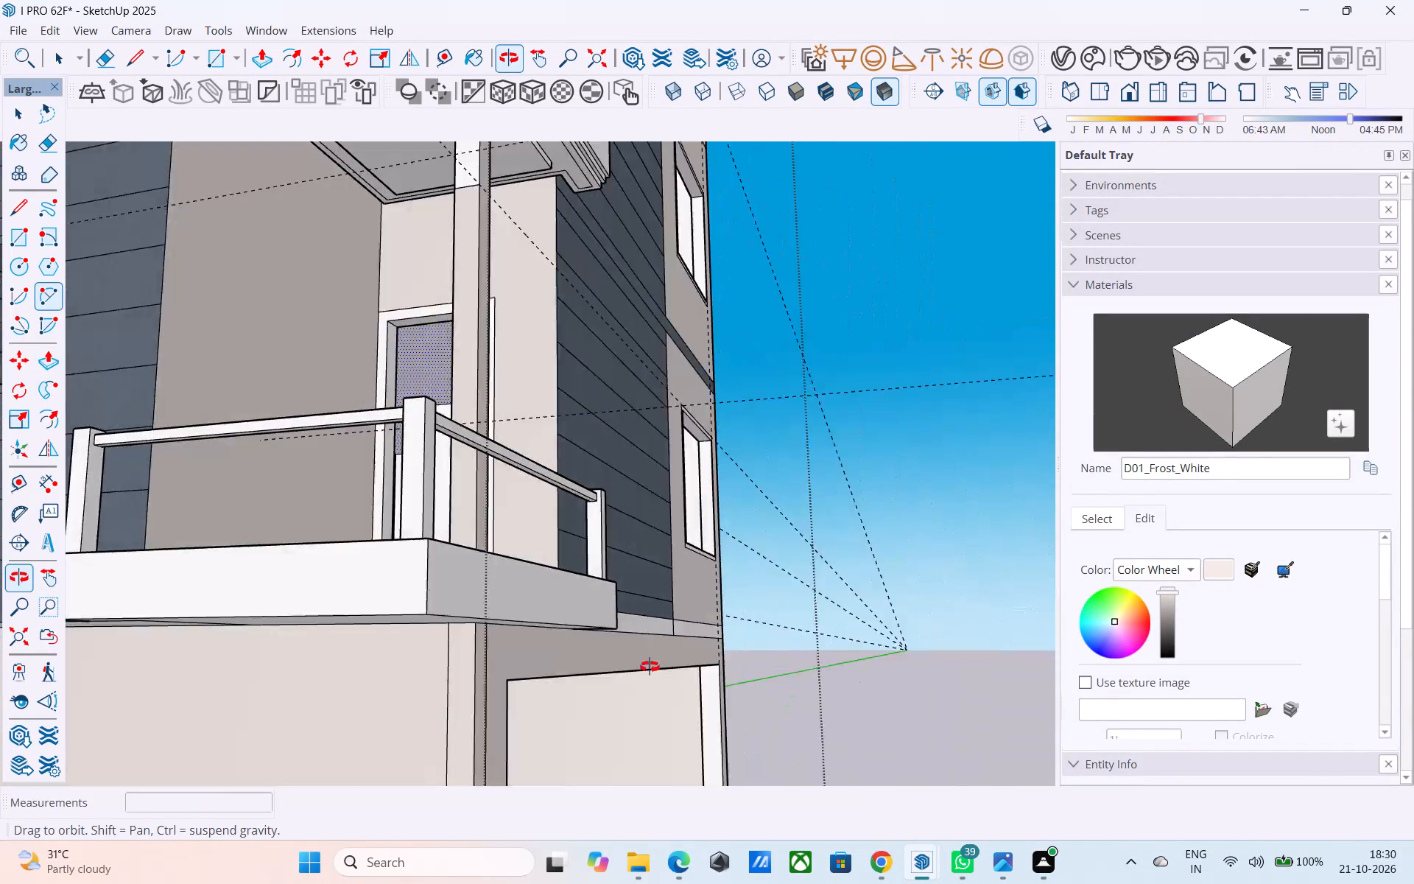
Draw a vertical reference line about 2 7/8" down the end post's face from the longer top rail's bottom corner.
middle_click_drag(650, 667, 754, 709)
scroll(577, 555, "up", 5)
middle_click_drag(536, 517, 556, 560)
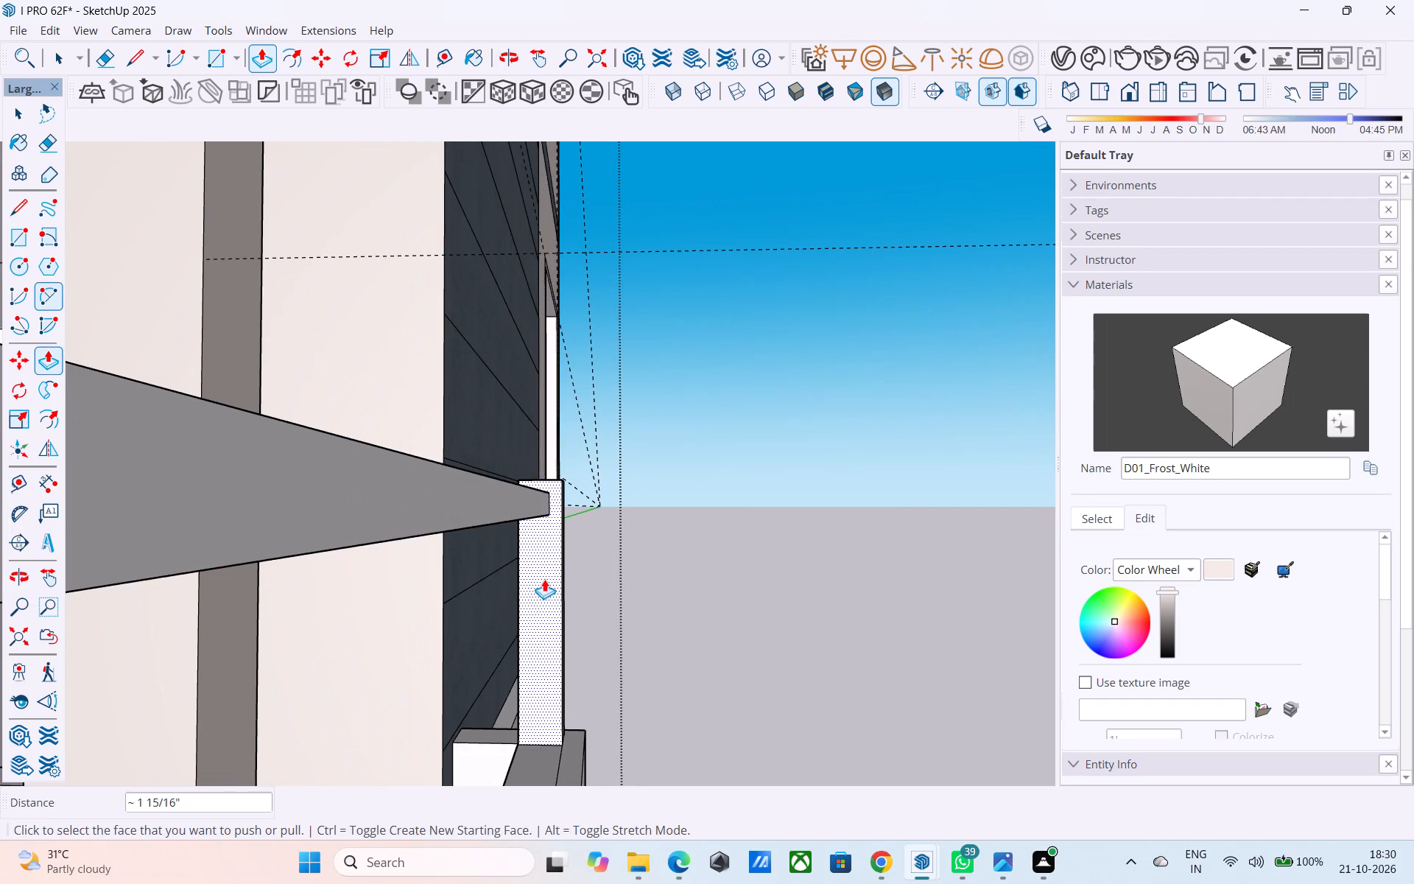
middle_click_drag(532, 600, 582, 550)
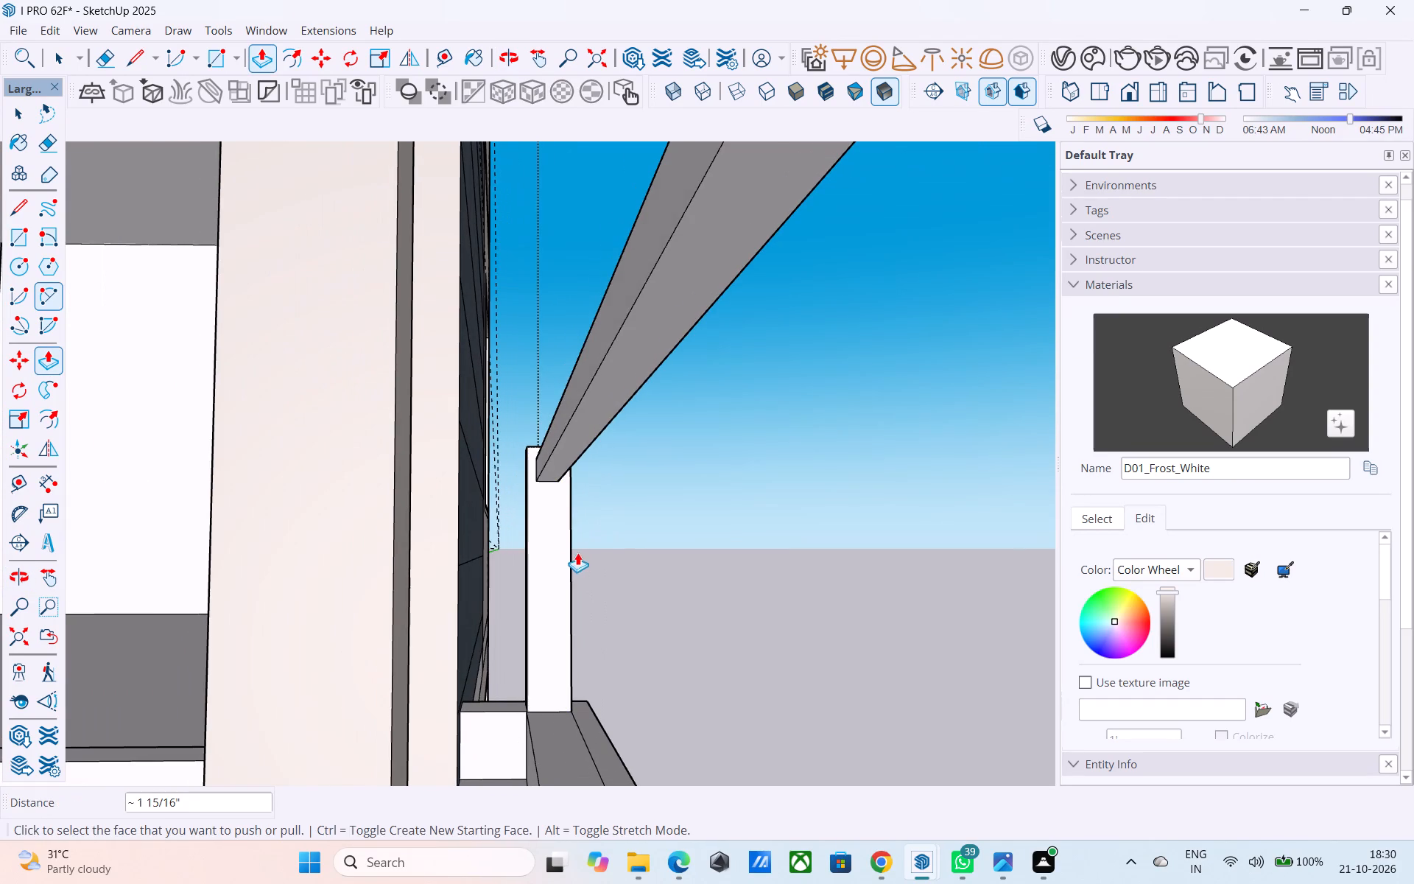
scroll(563, 555, "up", 3)
key("space")
key("l")
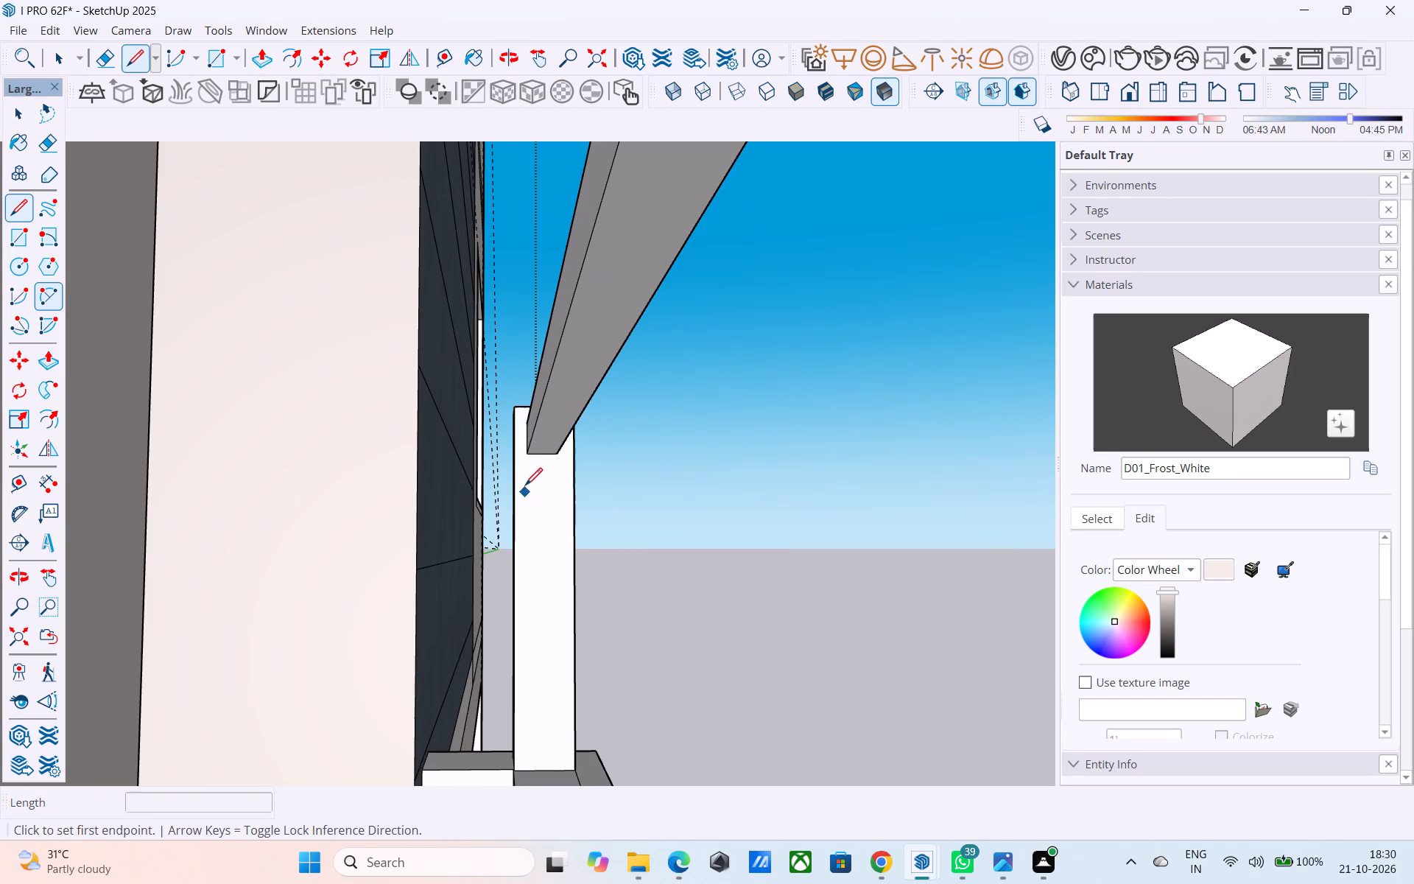
left_click(528, 457)
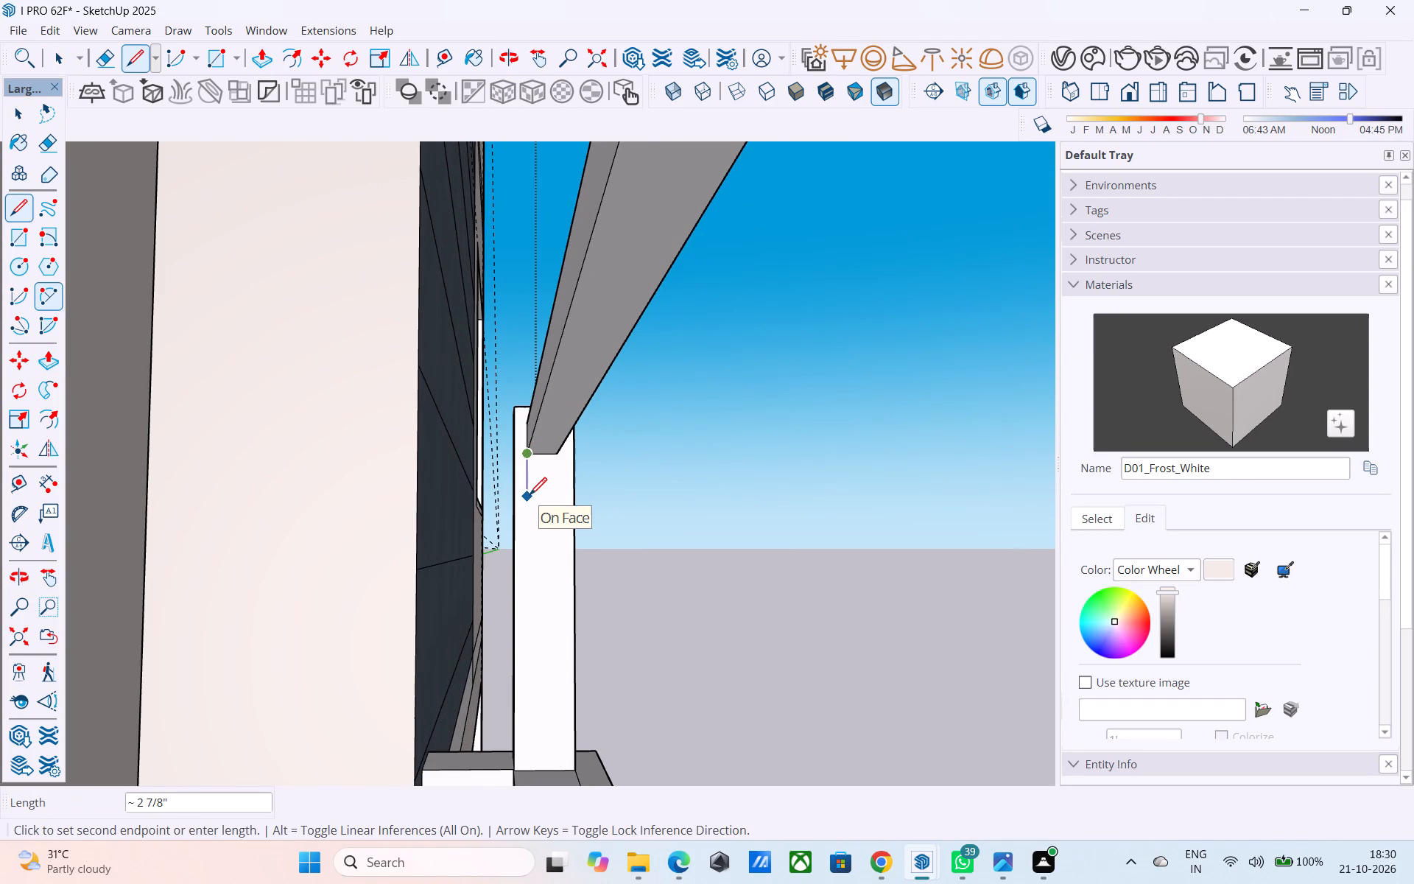
left_click(530, 497)
Draw a 2" by 2" square on the end post's face, starting at the reference line's lower end.
key("r")
left_click(530, 497)
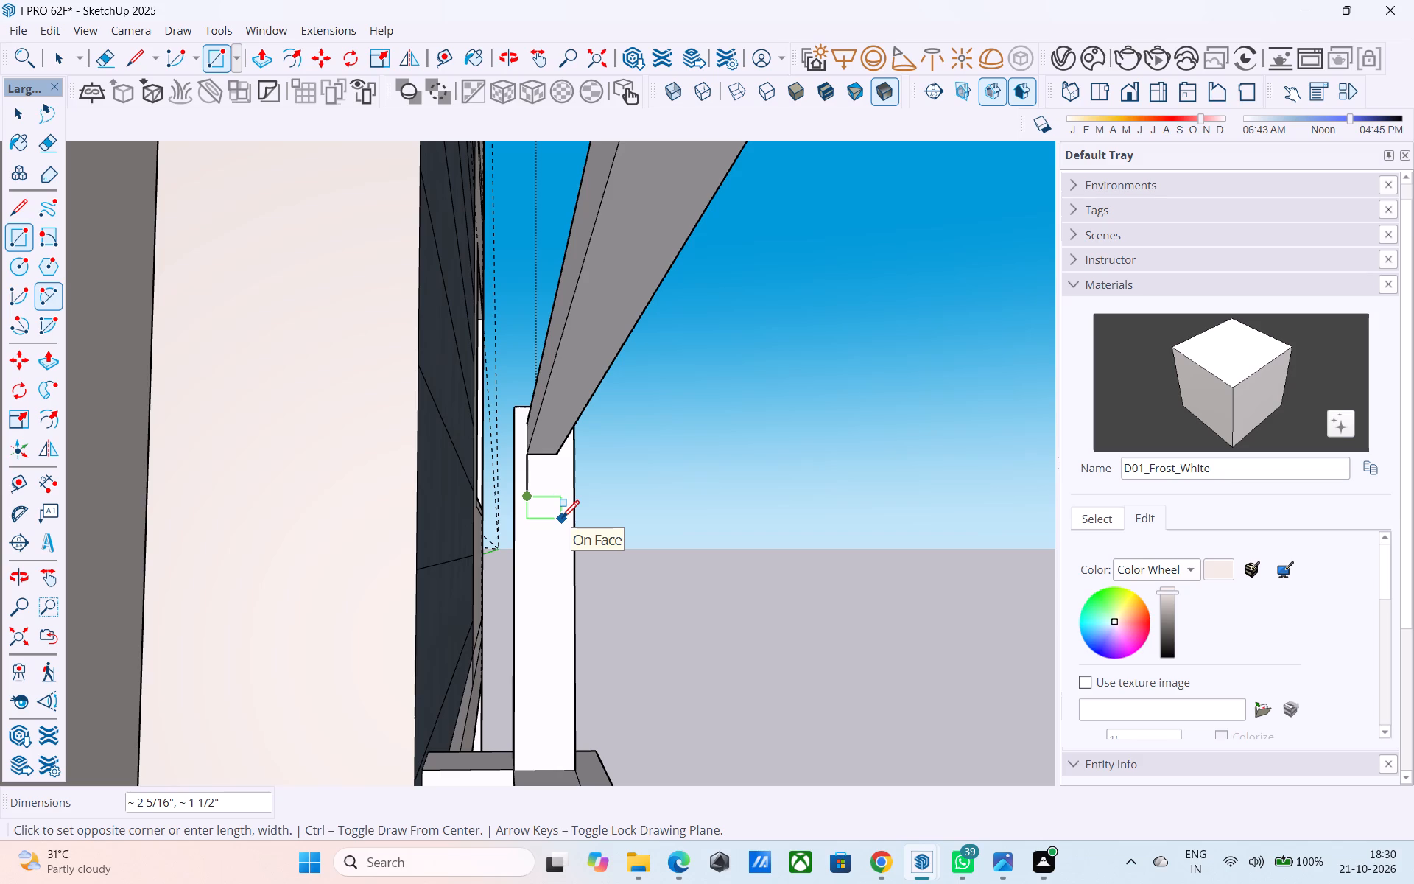
type("2\",2\"")
key("Return")
Split the end post's 2" square into two halves with a horizontal line at mid-height.
key("l")
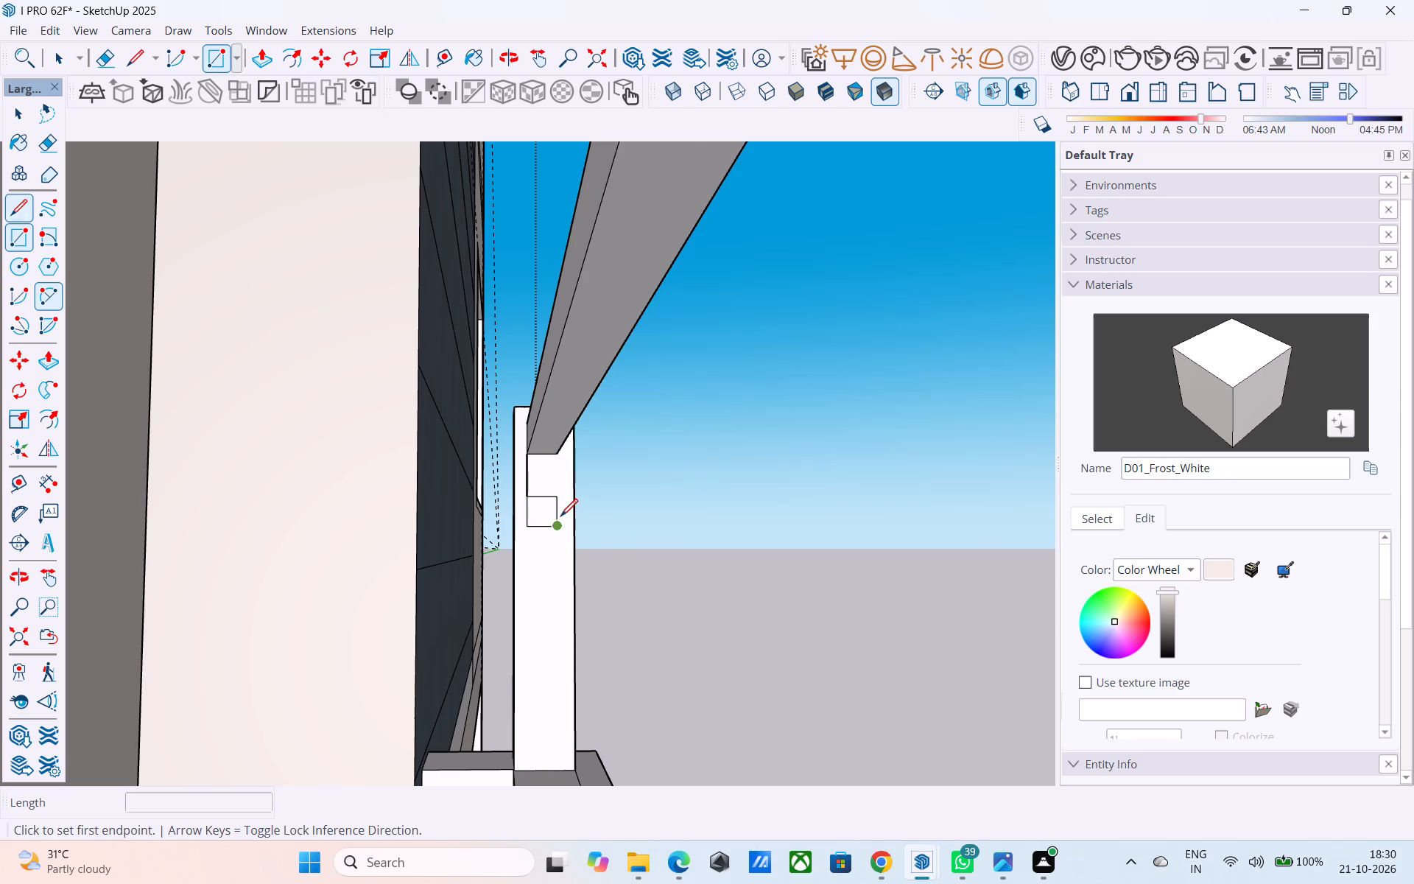
scroll(560, 516, "up", 4)
left_click(556, 513)
left_click(516, 513)
key("space")
Extrude the square's upper half about 8' 5 9/16" to the corner post as a lower rail.
left_click(519, 514)
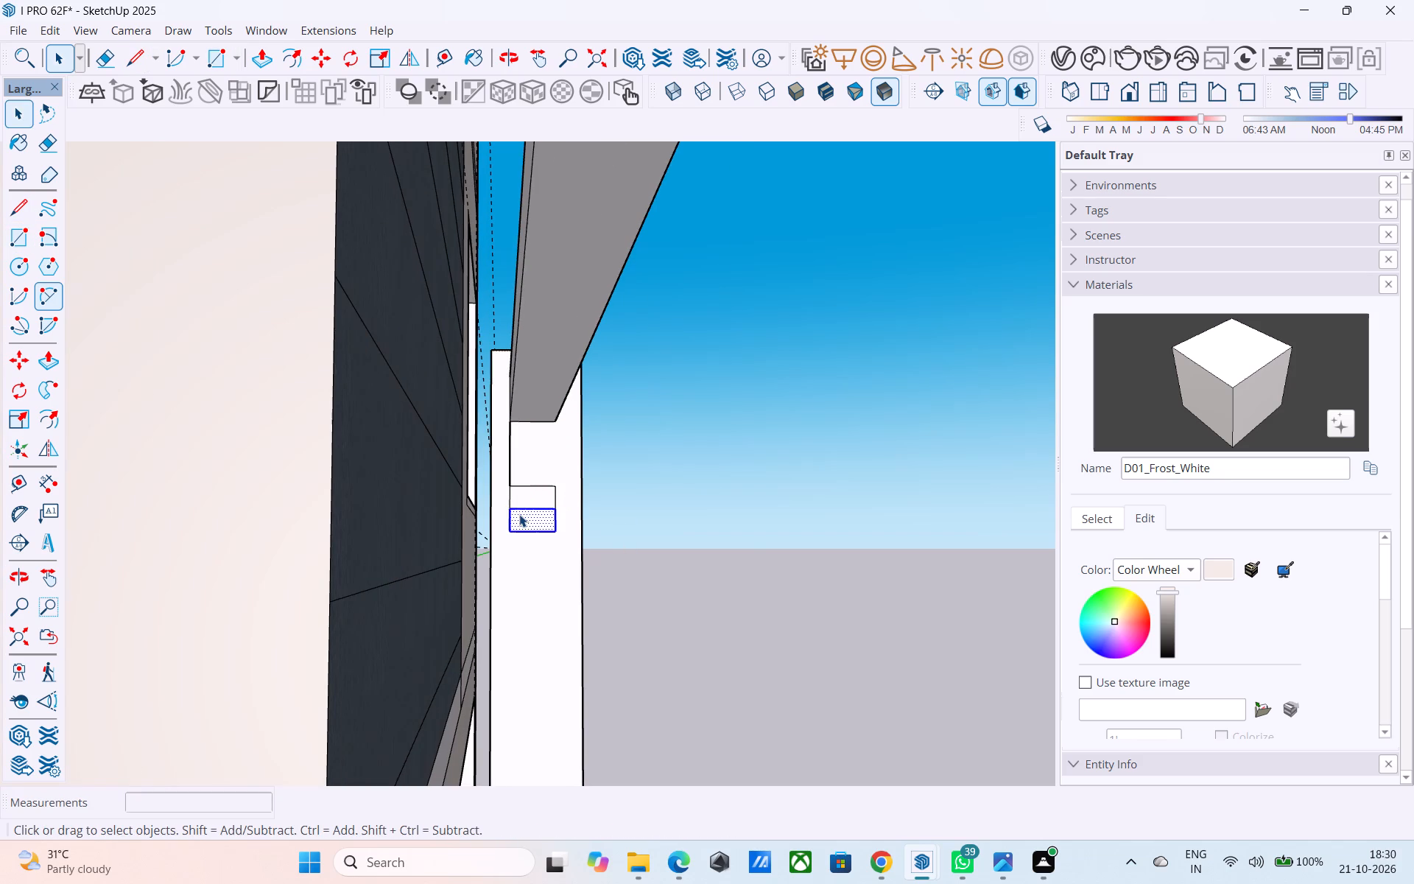
left_click(522, 495)
key("p")
left_click(522, 495)
scroll(522, 495, "down", 2)
middle_click_drag(516, 497, 106, 565)
scroll(103, 566, "down", 9)
scroll(854, 507, "up", 1)
scroll(854, 507, "down", 2)
middle_click_drag(795, 515, 571, 519)
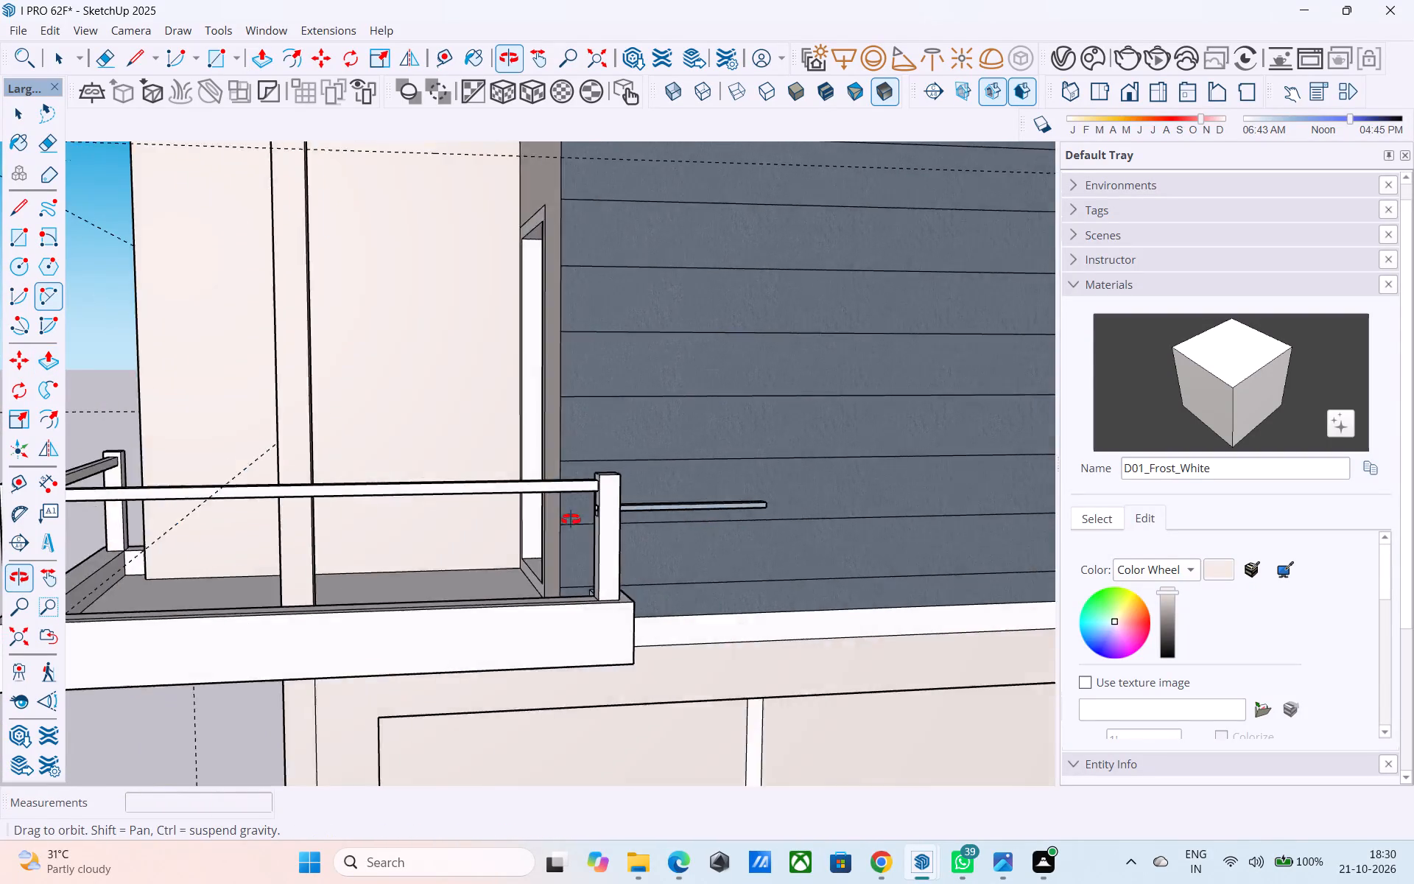
middle_click_drag(571, 519, 907, 556)
scroll(828, 565, "up", 8)
scroll(362, 536, "up", 5)
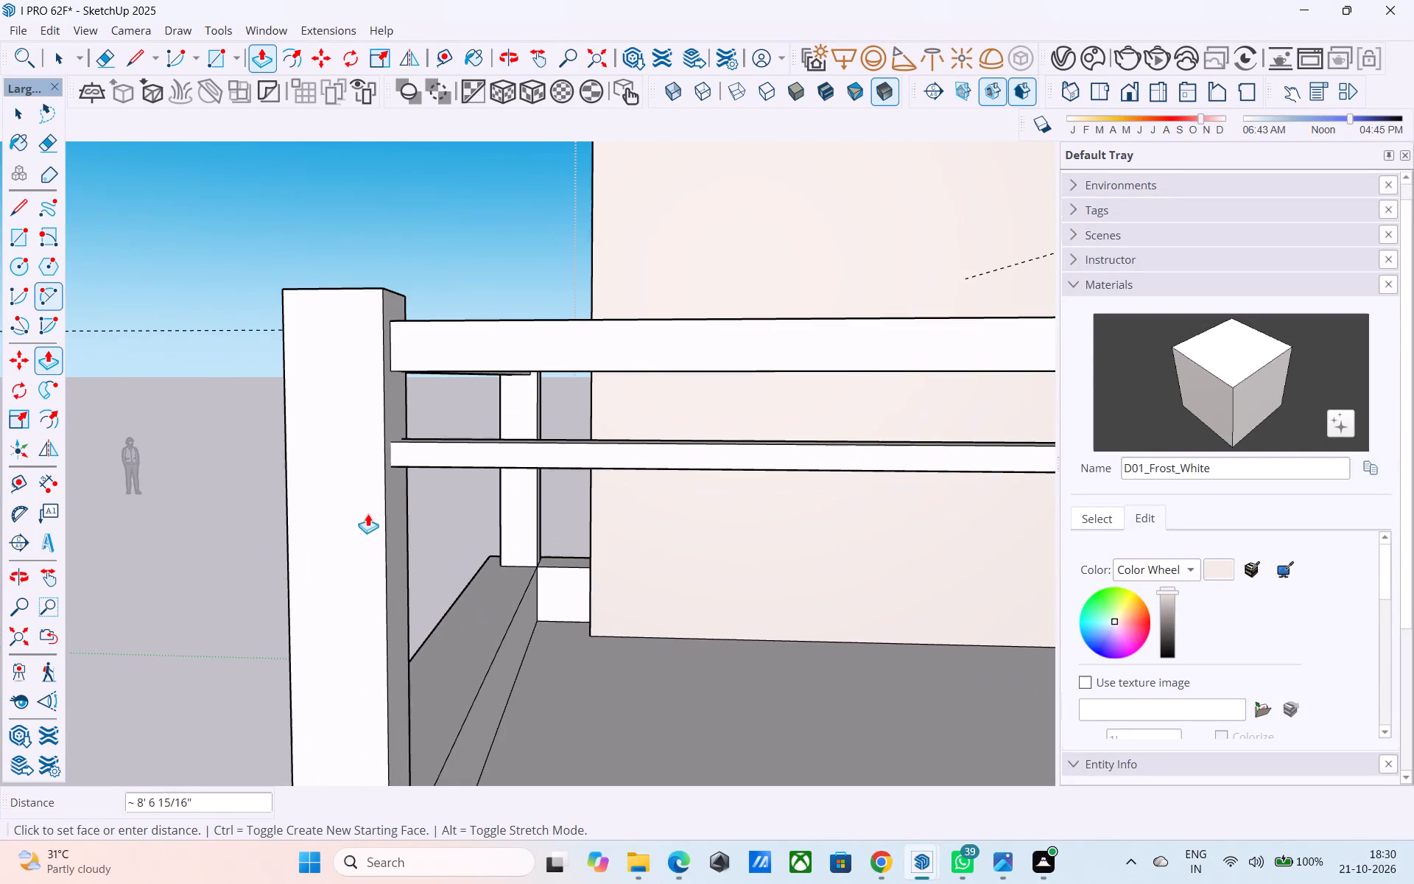
left_click(382, 463)
Draw a reference line about 13/16" long from the lower rail's top corner to the corner post's vertical edge.
middle_click_drag(382, 464, 1142, 547)
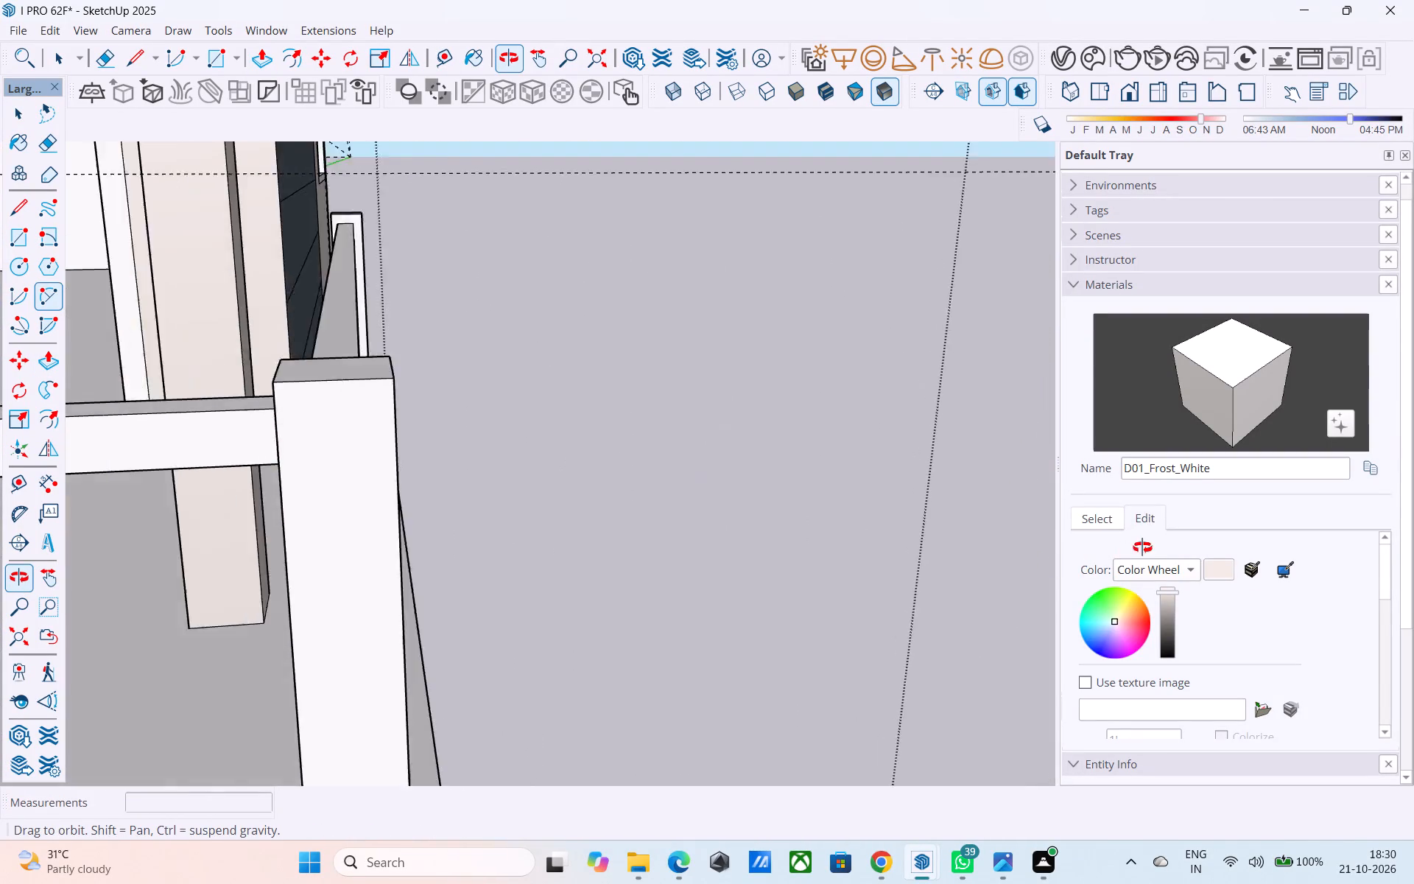
middle_click_drag(1142, 547, 1164, 532)
middle_click_drag(540, 546, 552, 552)
scroll(549, 537, "down", 6)
scroll(633, 607, "up", 4)
middle_click_drag(634, 606, 636, 592)
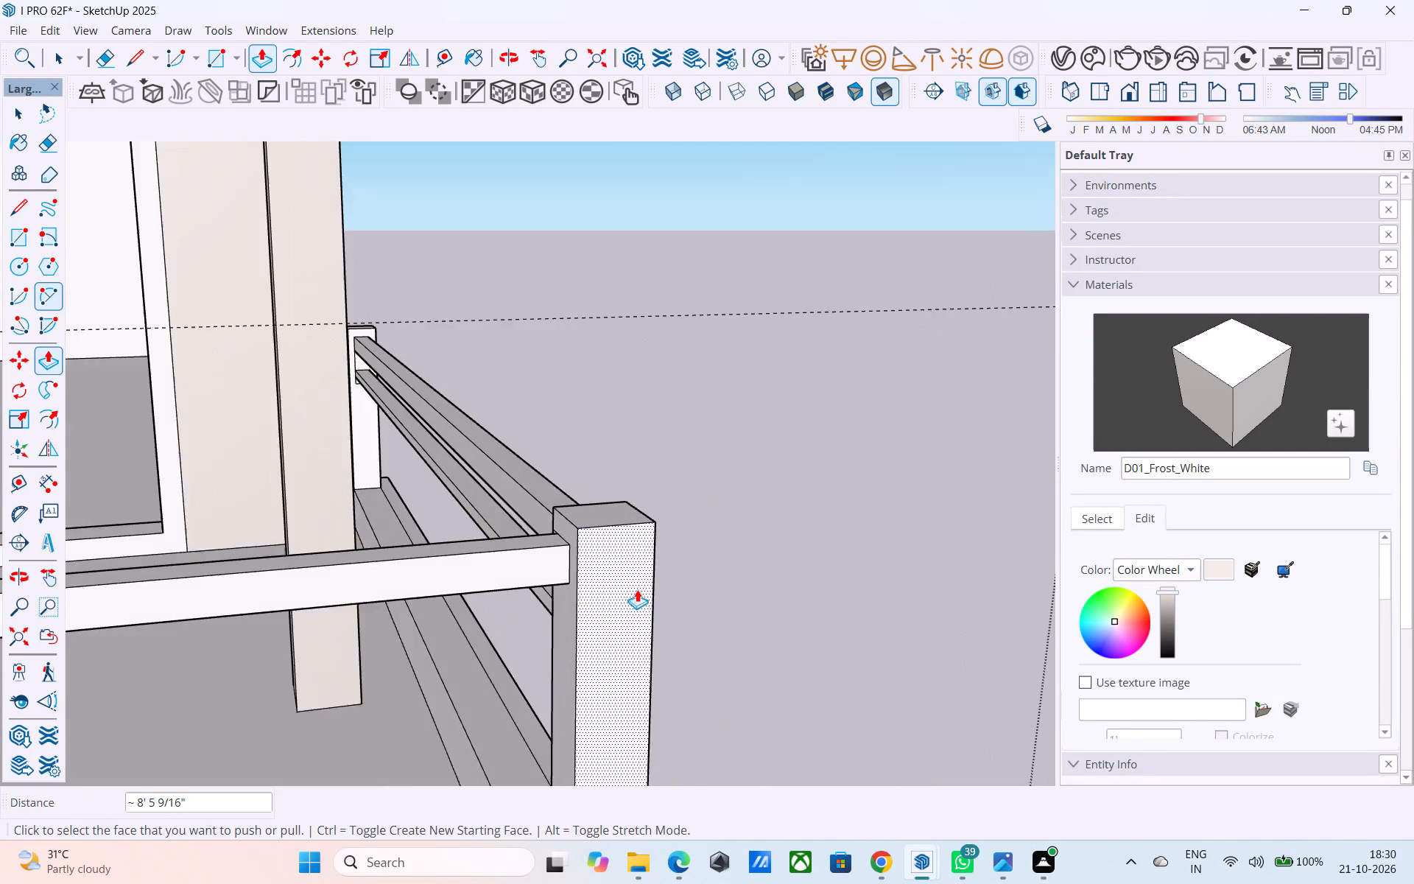
scroll(637, 589, "up", 4)
middle_click_drag(578, 645, 961, 535)
middle_click_drag(485, 694, 804, 674)
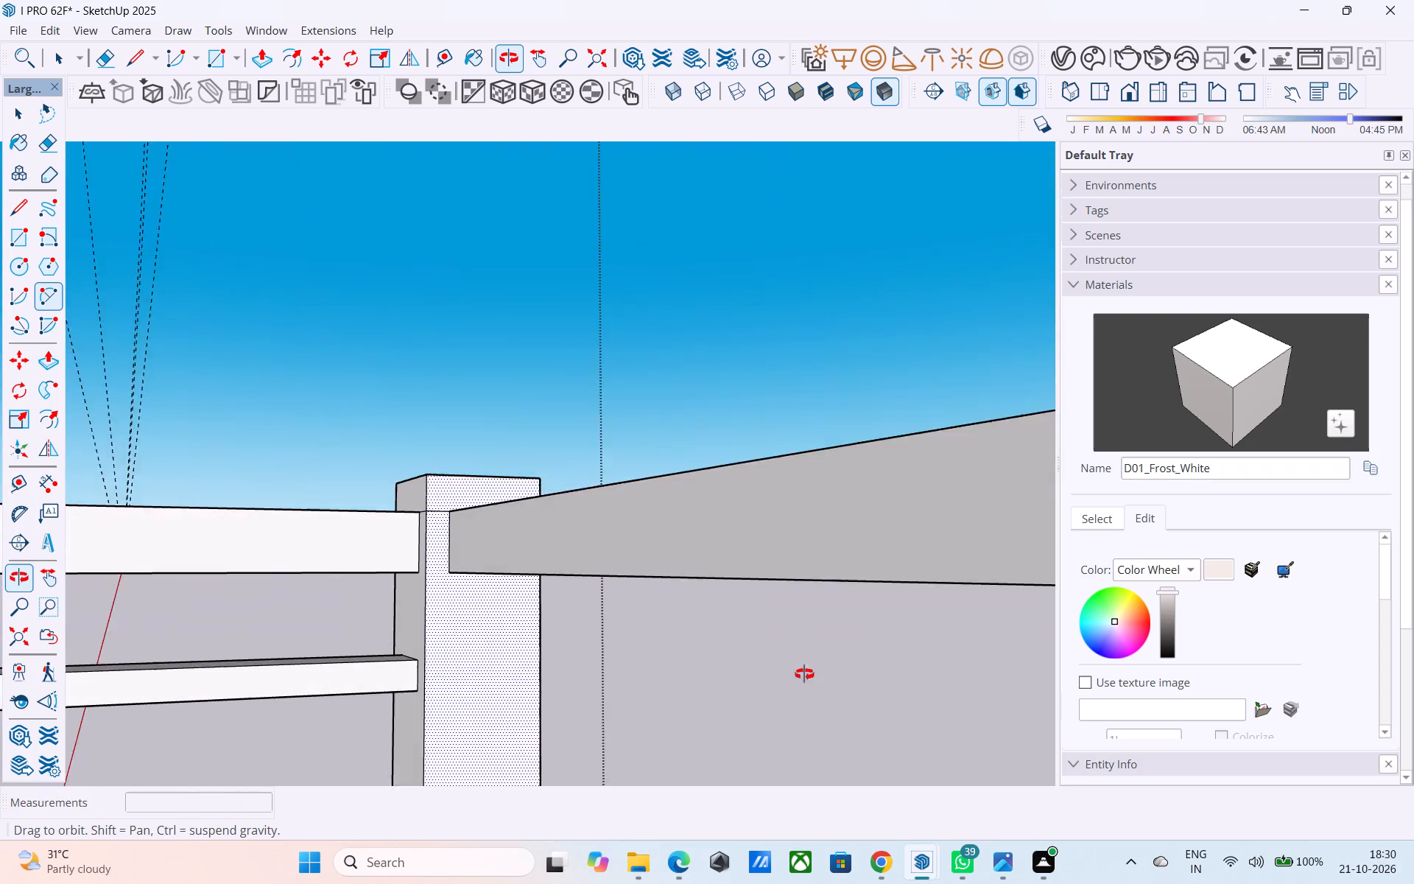
middle_click_drag(804, 674, 836, 681)
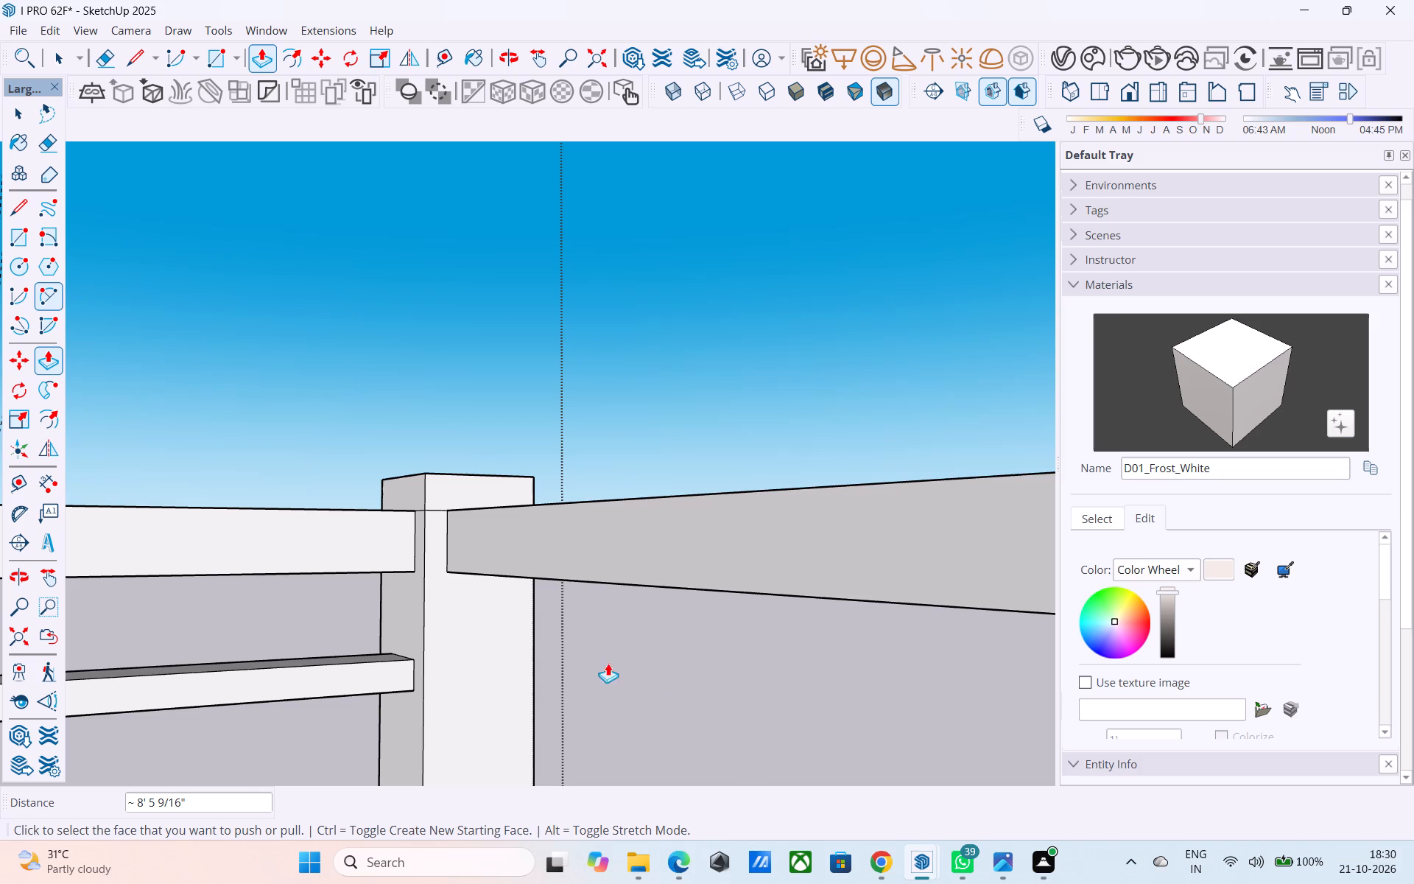
scroll(482, 598, "up", 1)
middle_click(480, 598)
key("l")
scroll(407, 672, "up", 6)
left_click(406, 672)
left_click(423, 667)
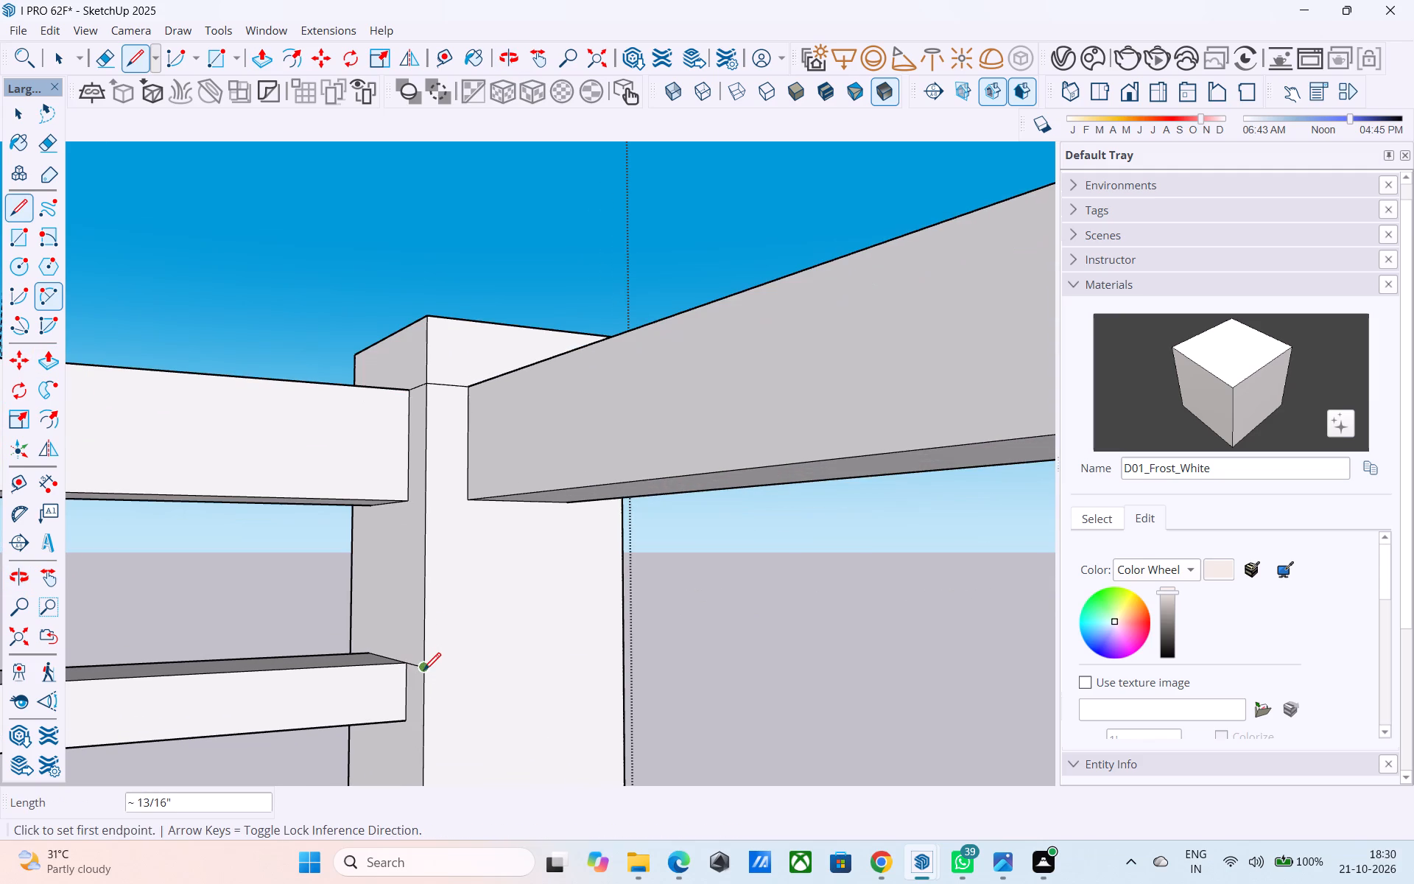
Draw a vertical line about 3" down the corner post from the shorter top rail's bottom corner, level with the lower rail's top.
left_click(423, 672)
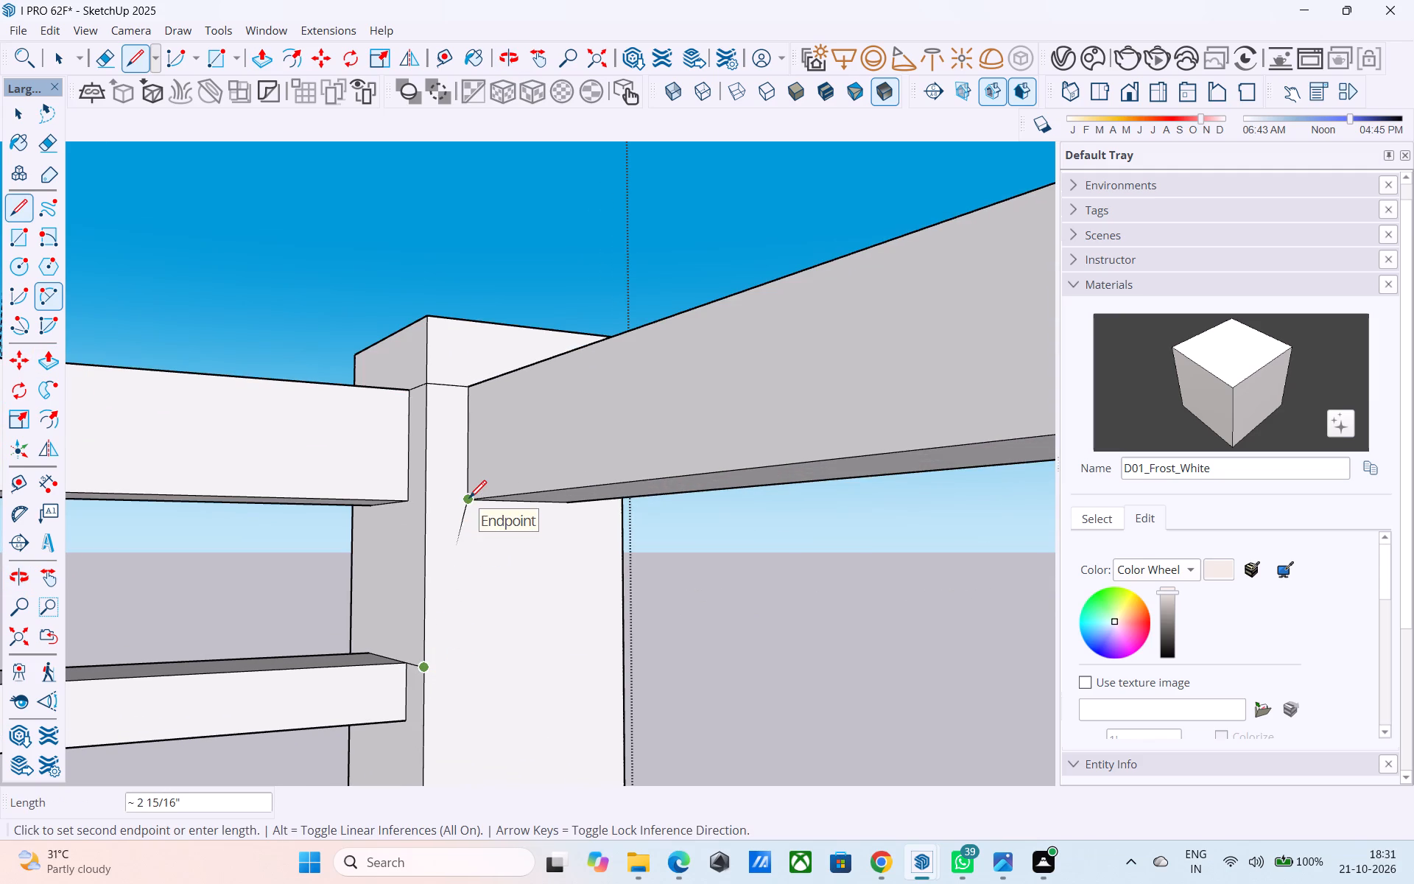
key("l")
left_click(469, 499)
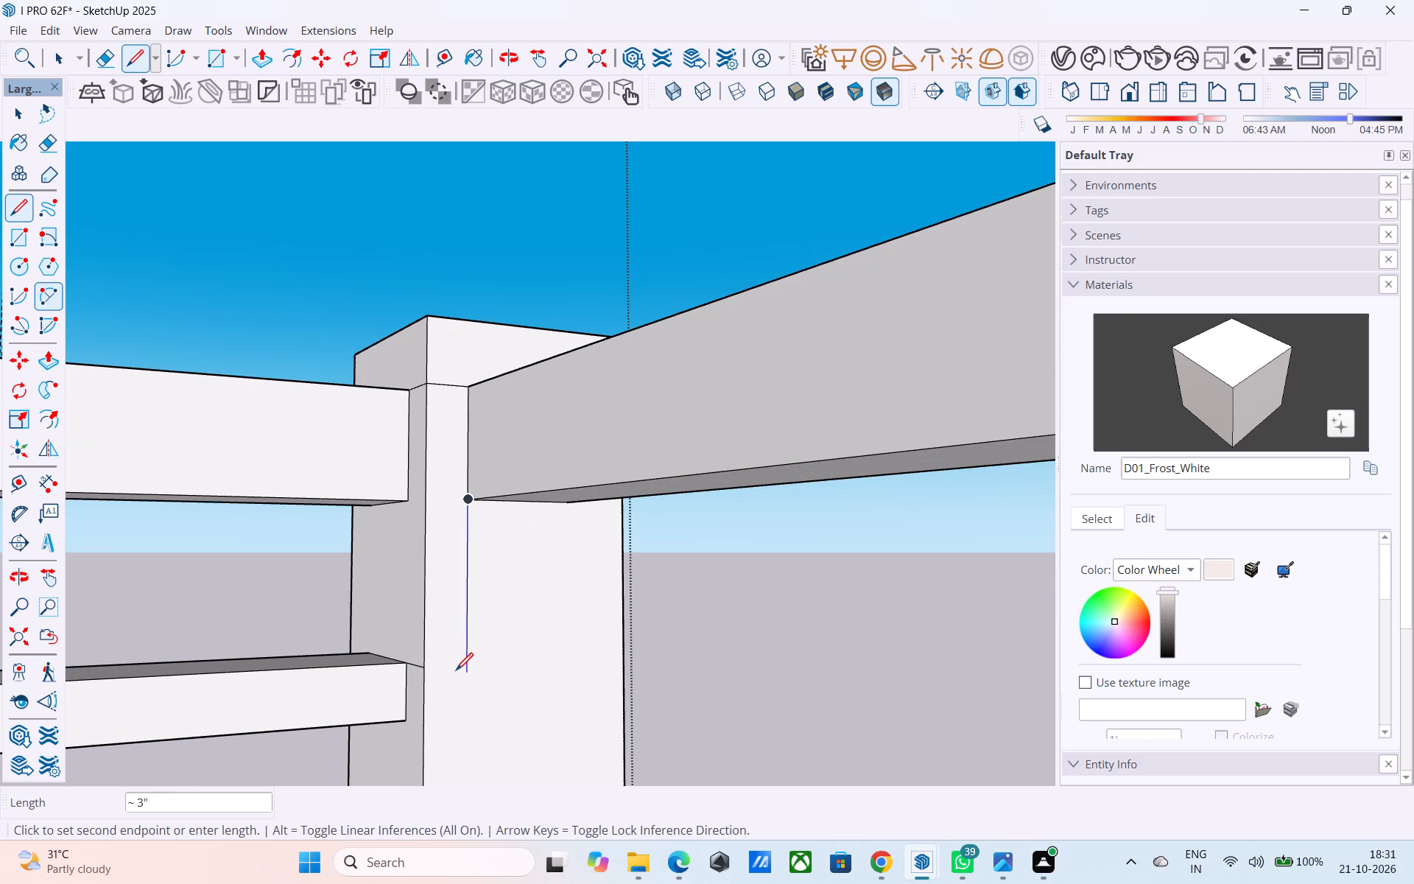
left_click(460, 670)
Draw a 2" by 2" square on the corner post's face, starting at the vertical line's lower end.
key("r")
left_click(461, 670)
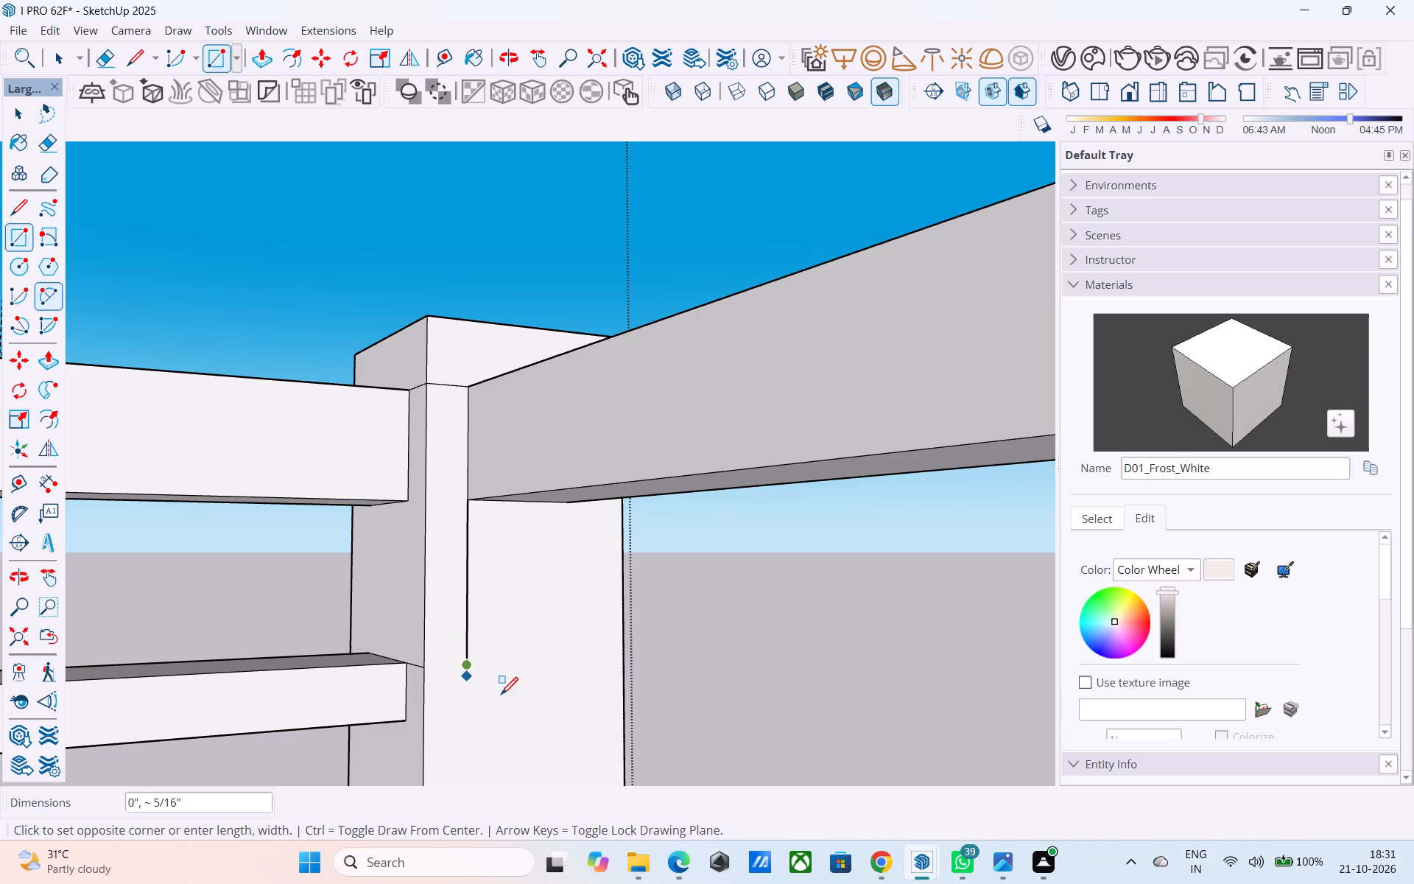
middle_click_drag(535, 713, 398, 694)
middle_click_drag(542, 711, 379, 712)
scroll(524, 722, "up", 5)
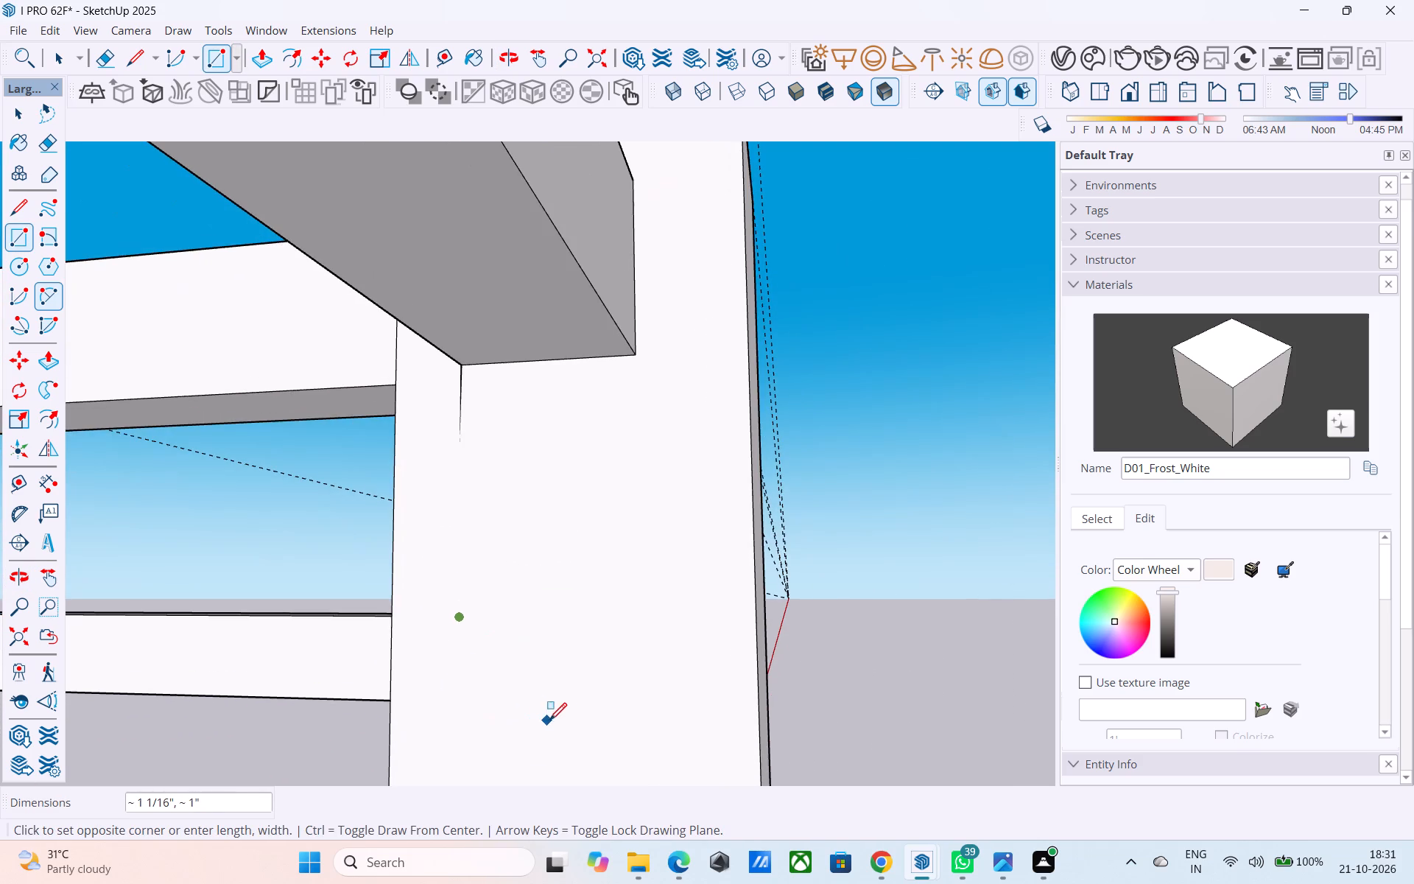
middle_click_drag(568, 715, 721, 771)
middle_click_drag(641, 701, 655, 715)
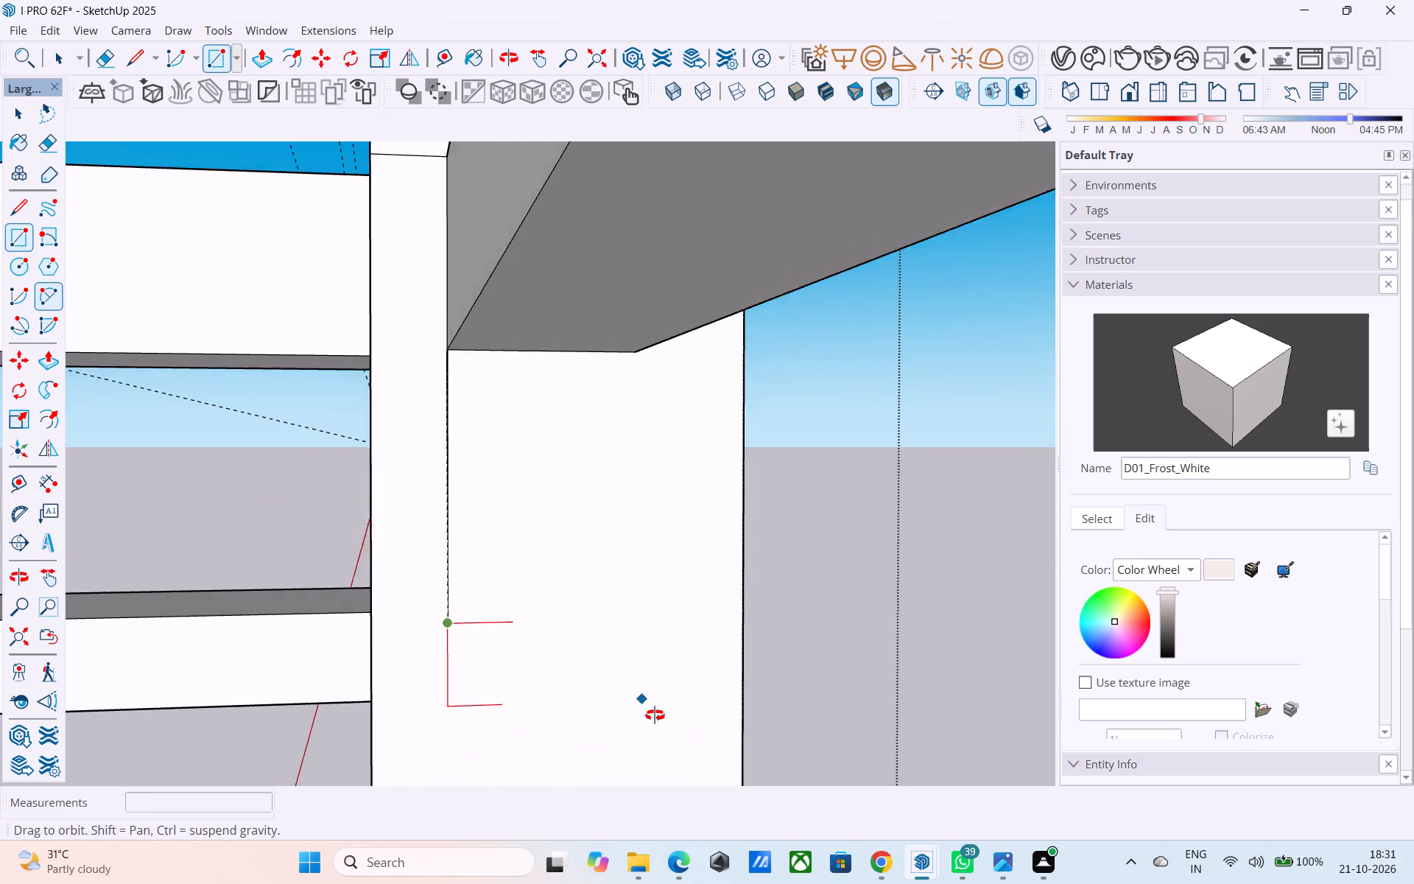
middle_click_drag(655, 715, 669, 734)
type("2\",2\"")
key("Return")
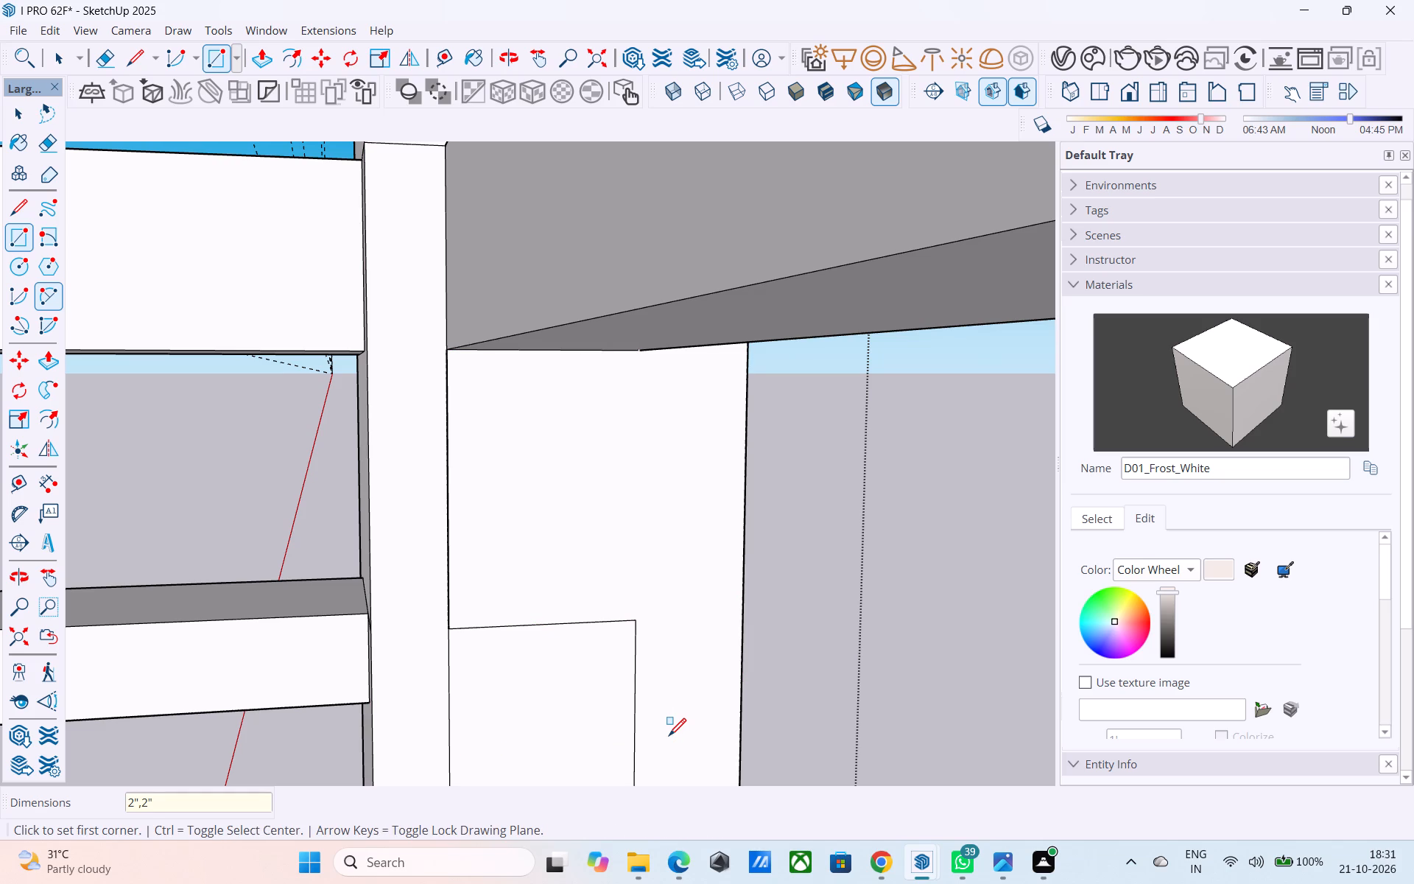
Split the corner post's 2" square with a 2" horizontal line between its side midpoints.
key("l")
scroll(661, 738, "down", 5)
scroll(560, 726, "up", 4)
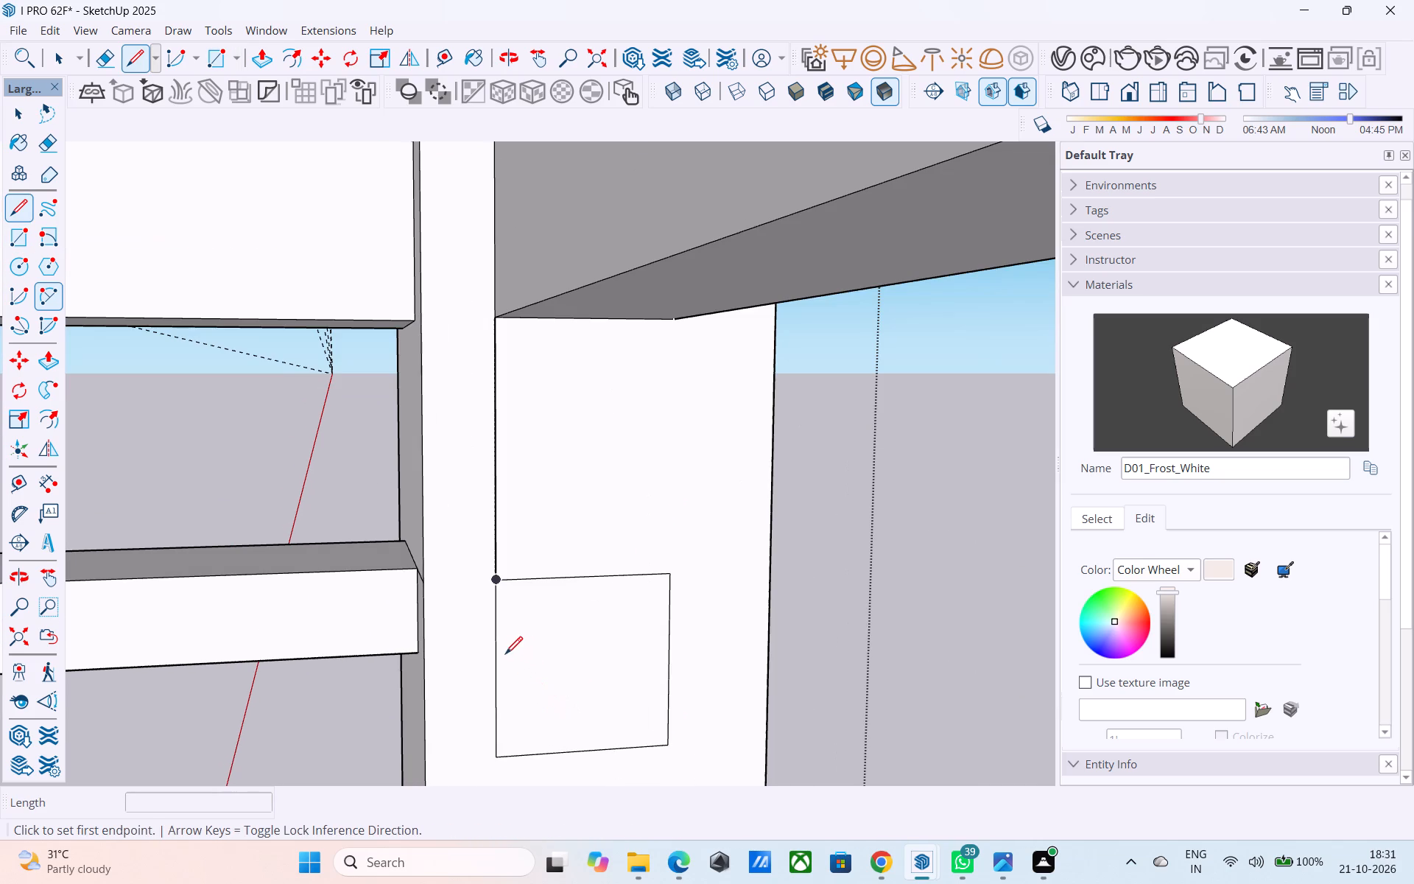
left_click(500, 662)
left_click(664, 665)
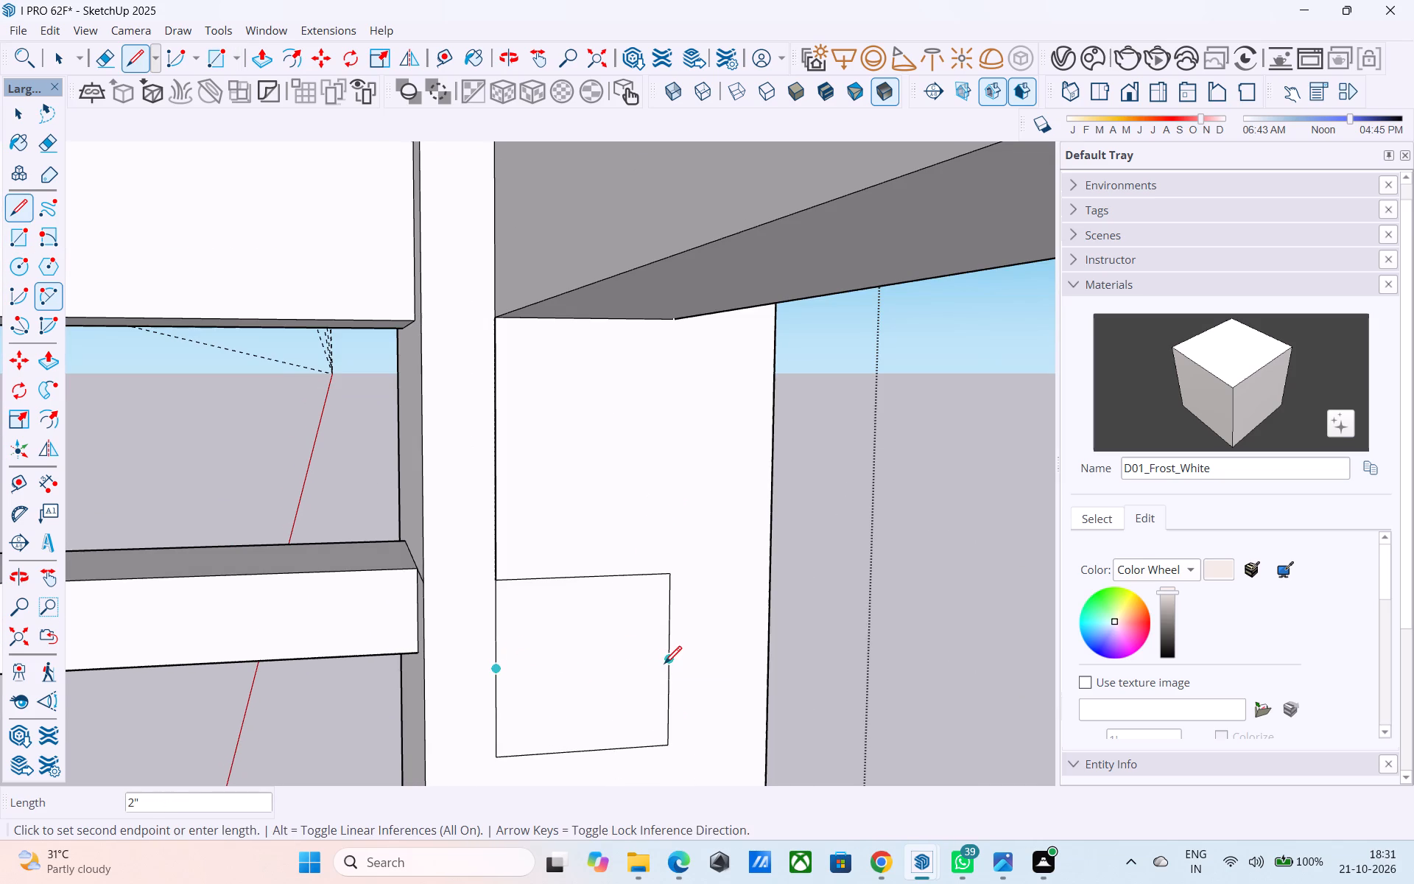
Extrude the square's upper half about 5' 6 1/16" to the other end post as the shorter side's lower rail.
key("space")
left_click(649, 656)
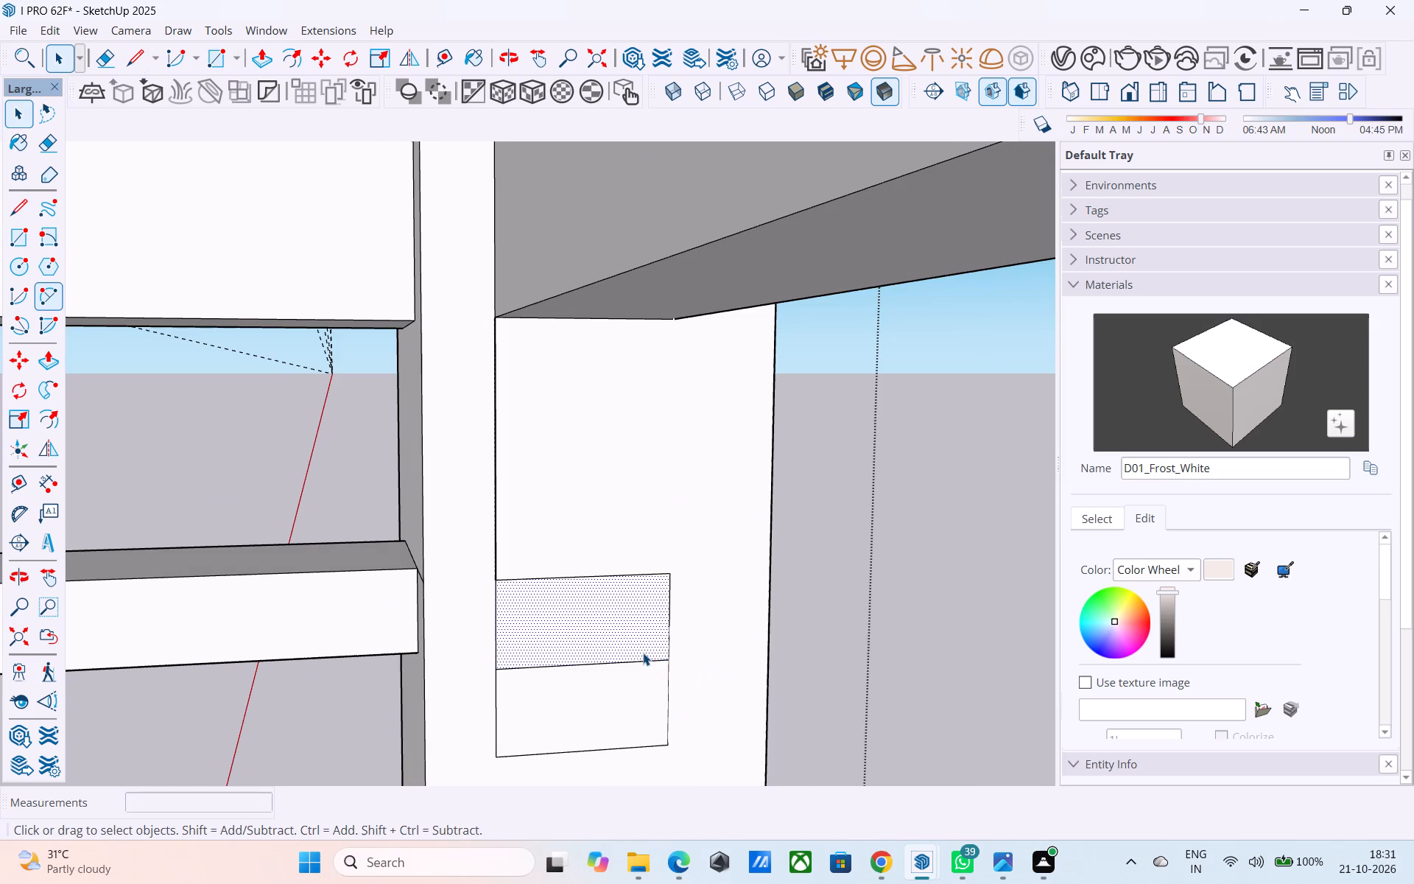
key("p")
left_click(643, 652)
middle_click_drag(655, 661, 156, 579)
scroll(490, 471, "down", 11)
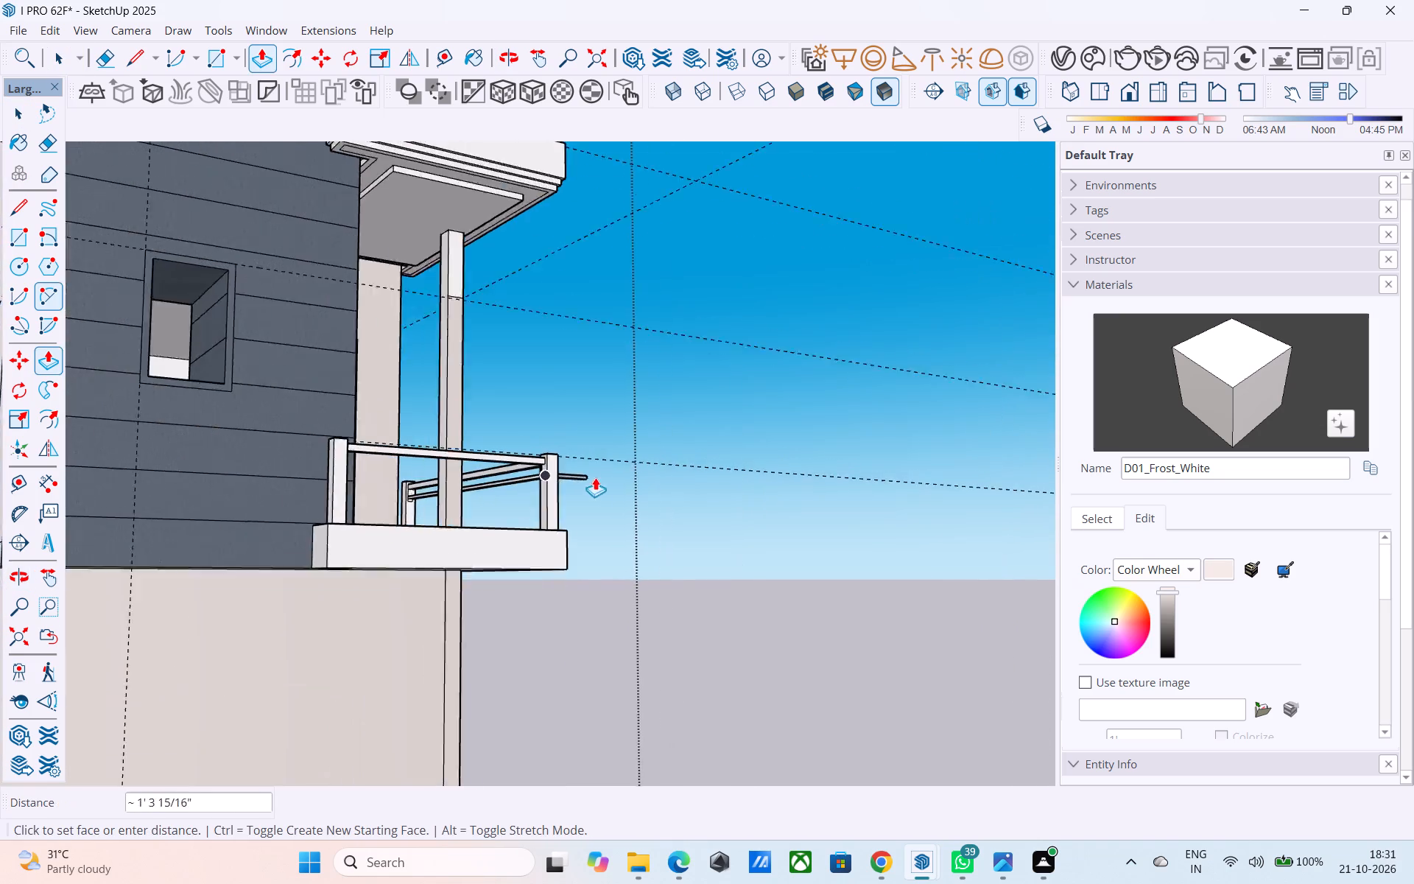
middle_click_drag(580, 491, 439, 531)
scroll(728, 488, "down", 9)
middle_click_drag(859, 589, 834, 587)
scroll(846, 586, "down", 7)
middle_click_drag(683, 569, 579, 553)
scroll(608, 558, "up", 14)
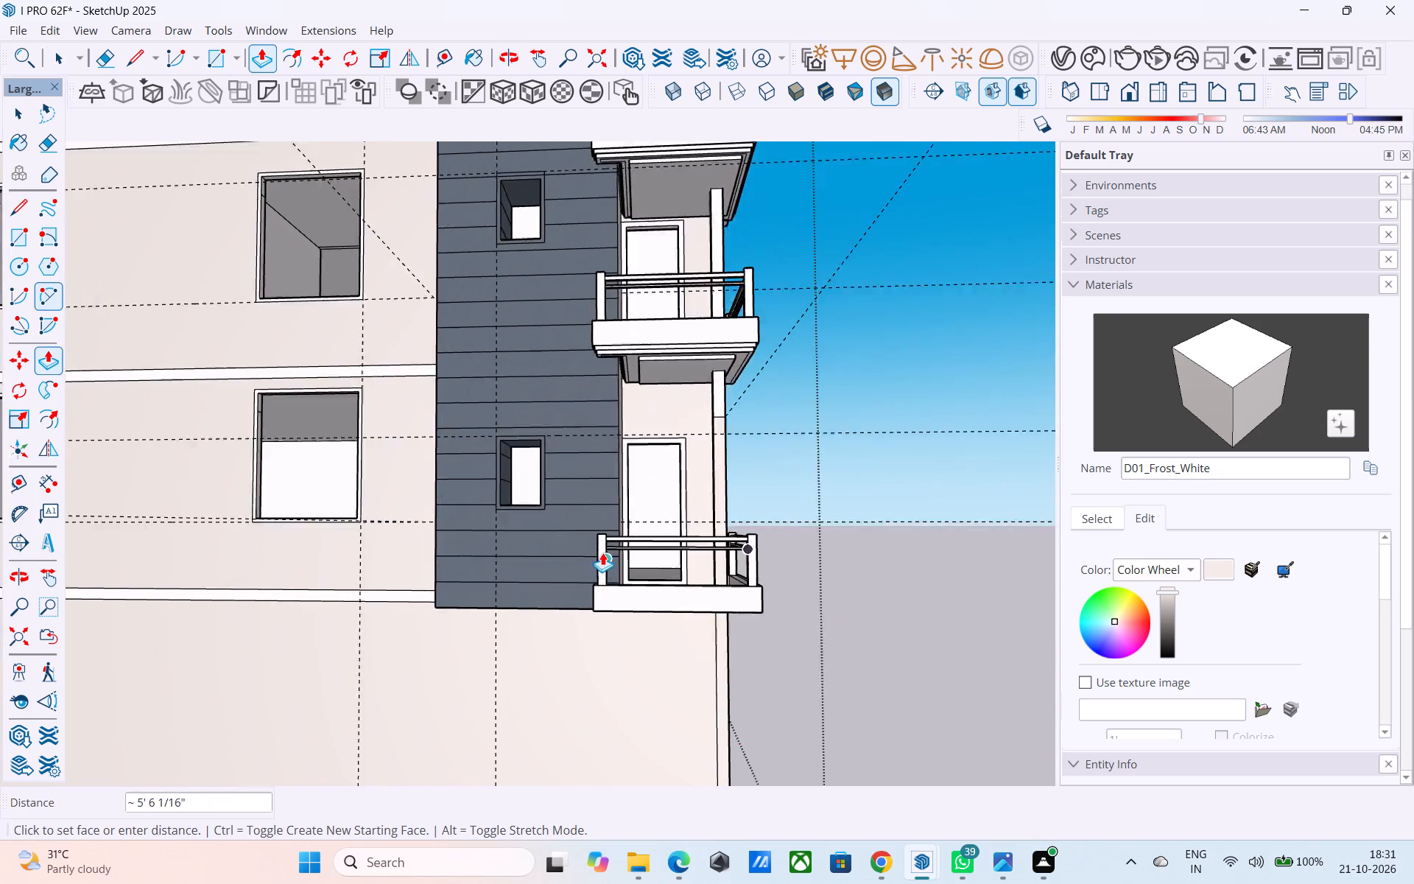
scroll(602, 552, "up", 9)
middle_click_drag(625, 557, 444, 554)
scroll(587, 529, "up", 7)
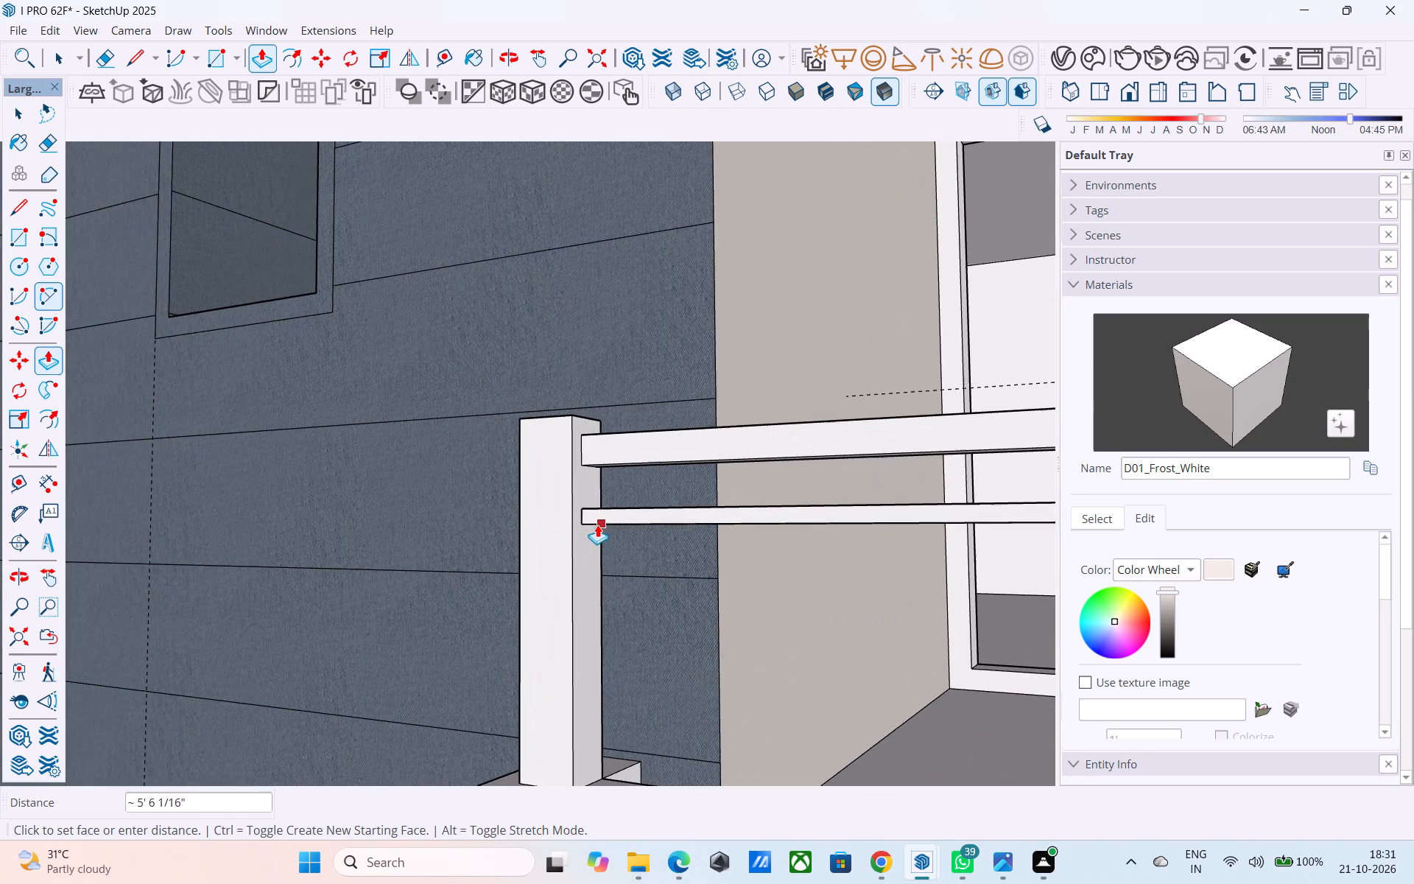
left_click(581, 530)
Copy the end baluster profile from under the middle balcony's lower rail about 10' 5 11/16" down onto the lower balcony's shorter lower rail.
scroll(581, 543, "down", 17)
middle_click_drag(590, 566, 586, 566)
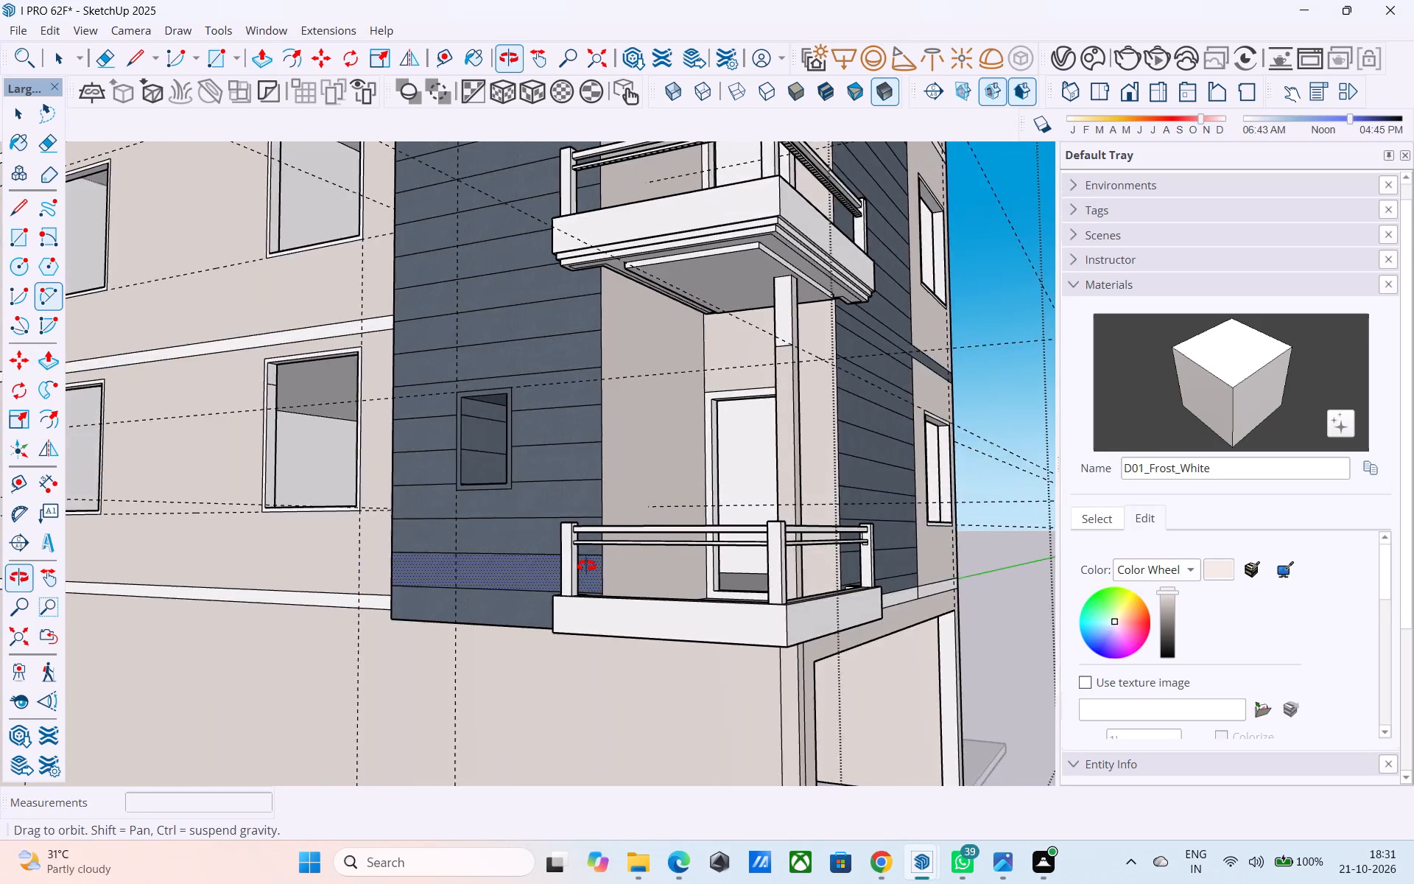
middle_click_drag(586, 566, 538, 595)
scroll(536, 597, "down", 5)
middle_click_drag(551, 588, 526, 615)
scroll(570, 417, "up", 3)
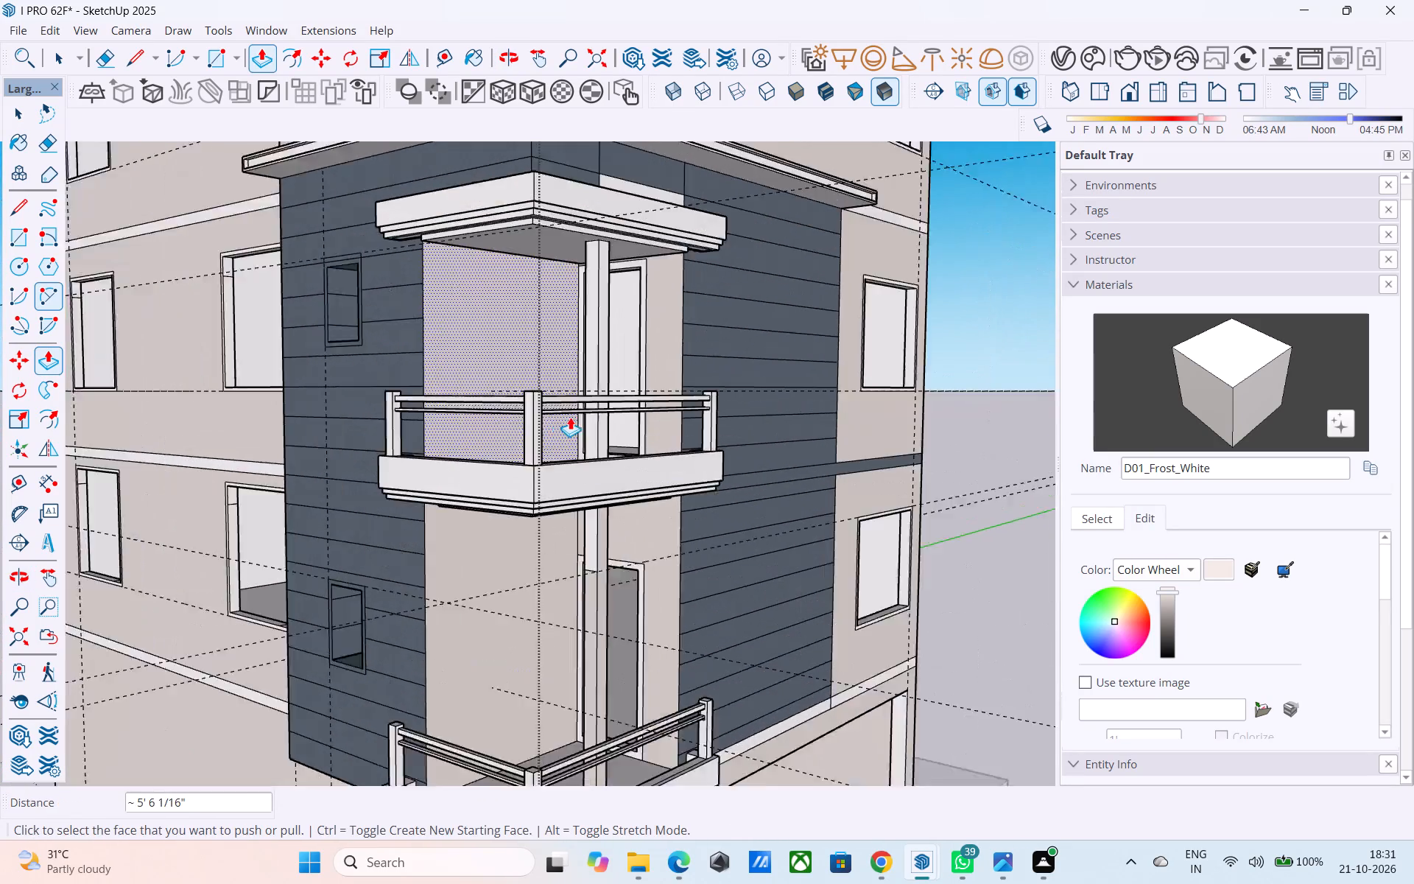
scroll(570, 417, "up", 2)
middle_click_drag(575, 422, 633, 407)
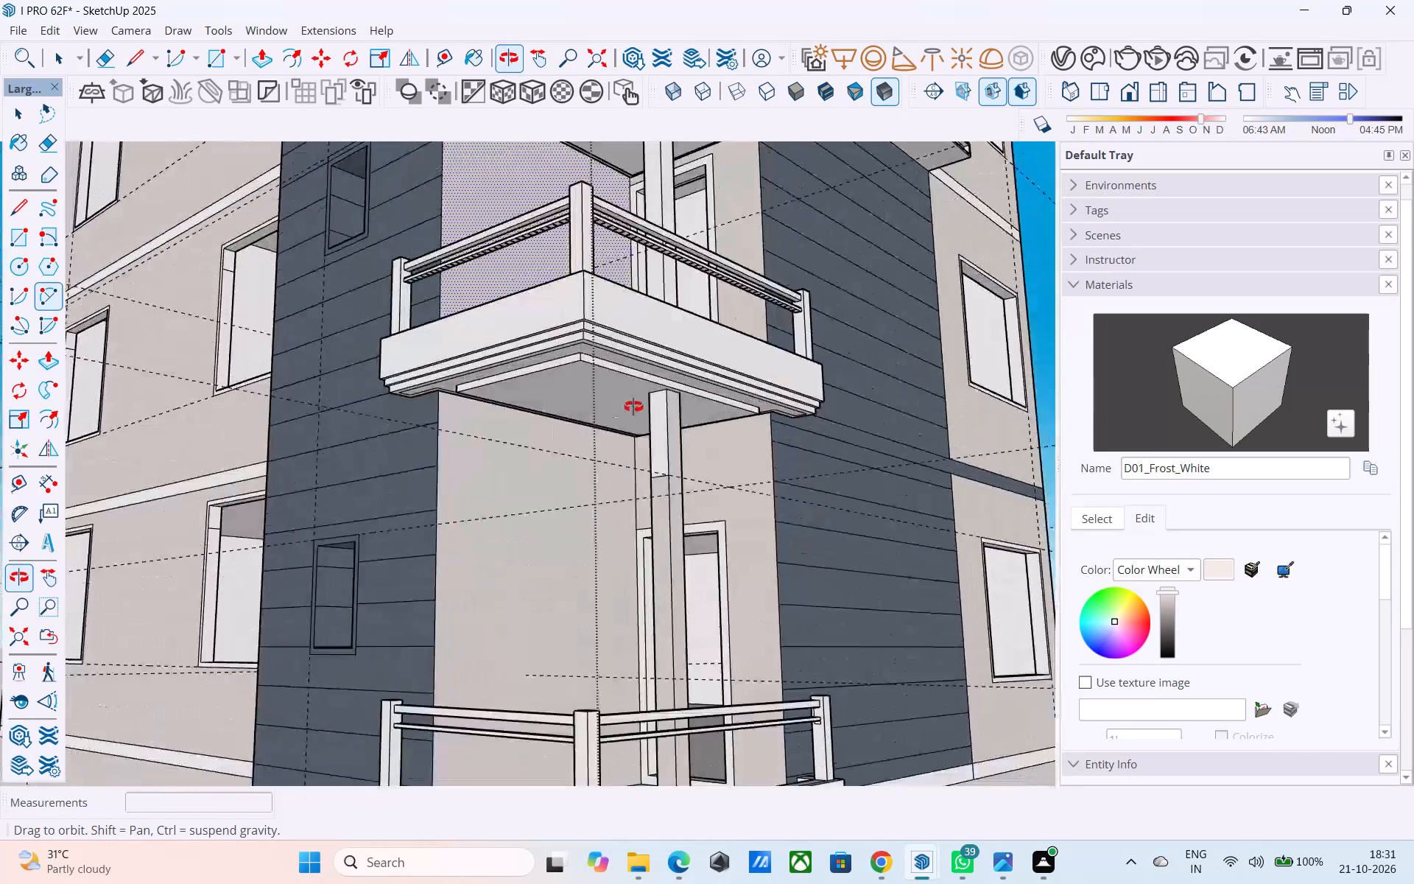
middle_click_drag(633, 407, 638, 533)
scroll(501, 401, "up", 4)
scroll(395, 385, "up", 11)
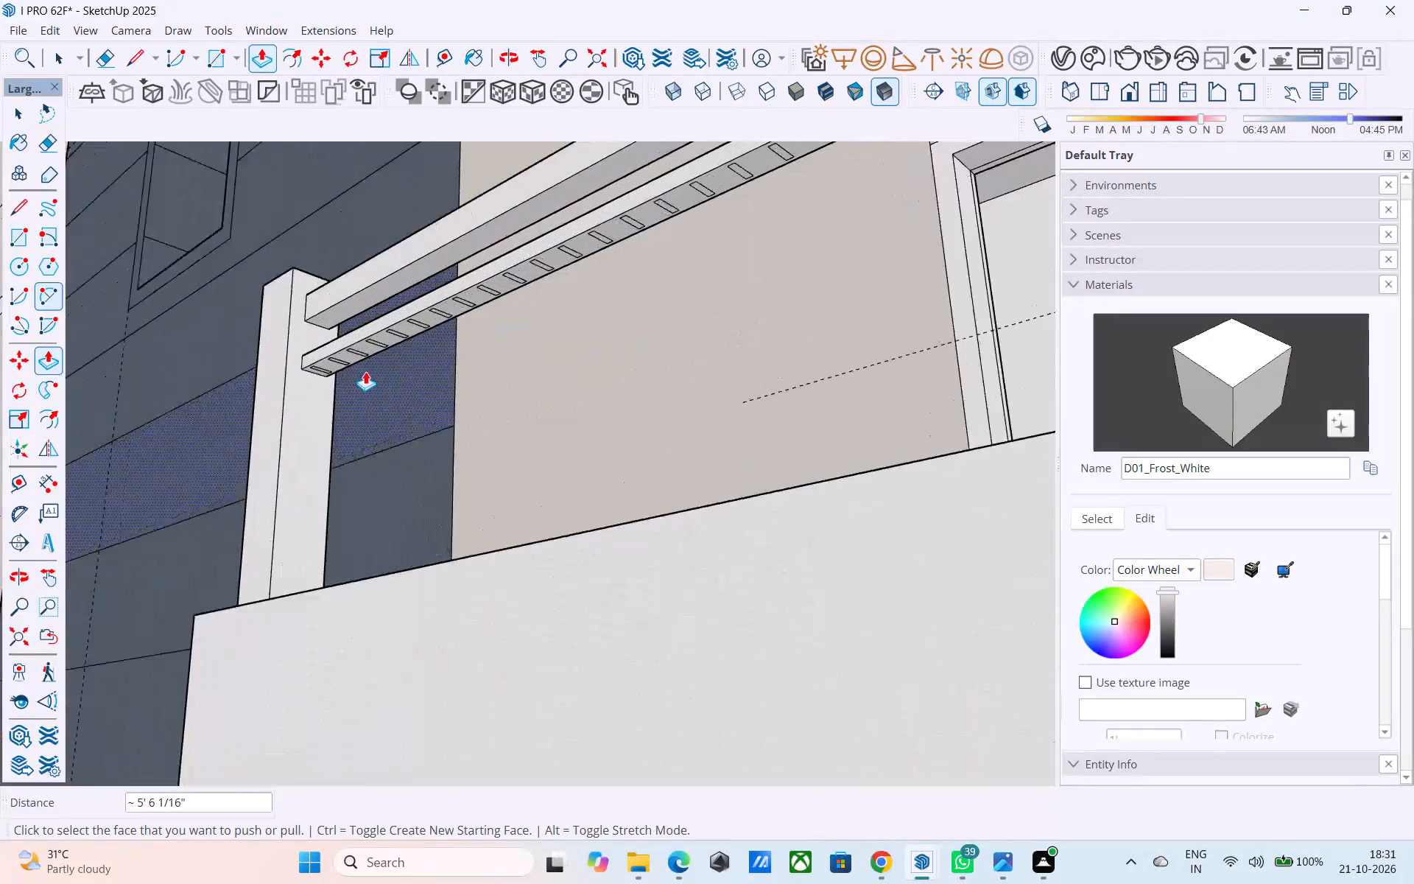
scroll(365, 371, "up", 11)
key("space")
scroll(267, 385, "down", 1)
middle_click_drag(267, 385, 340, 333)
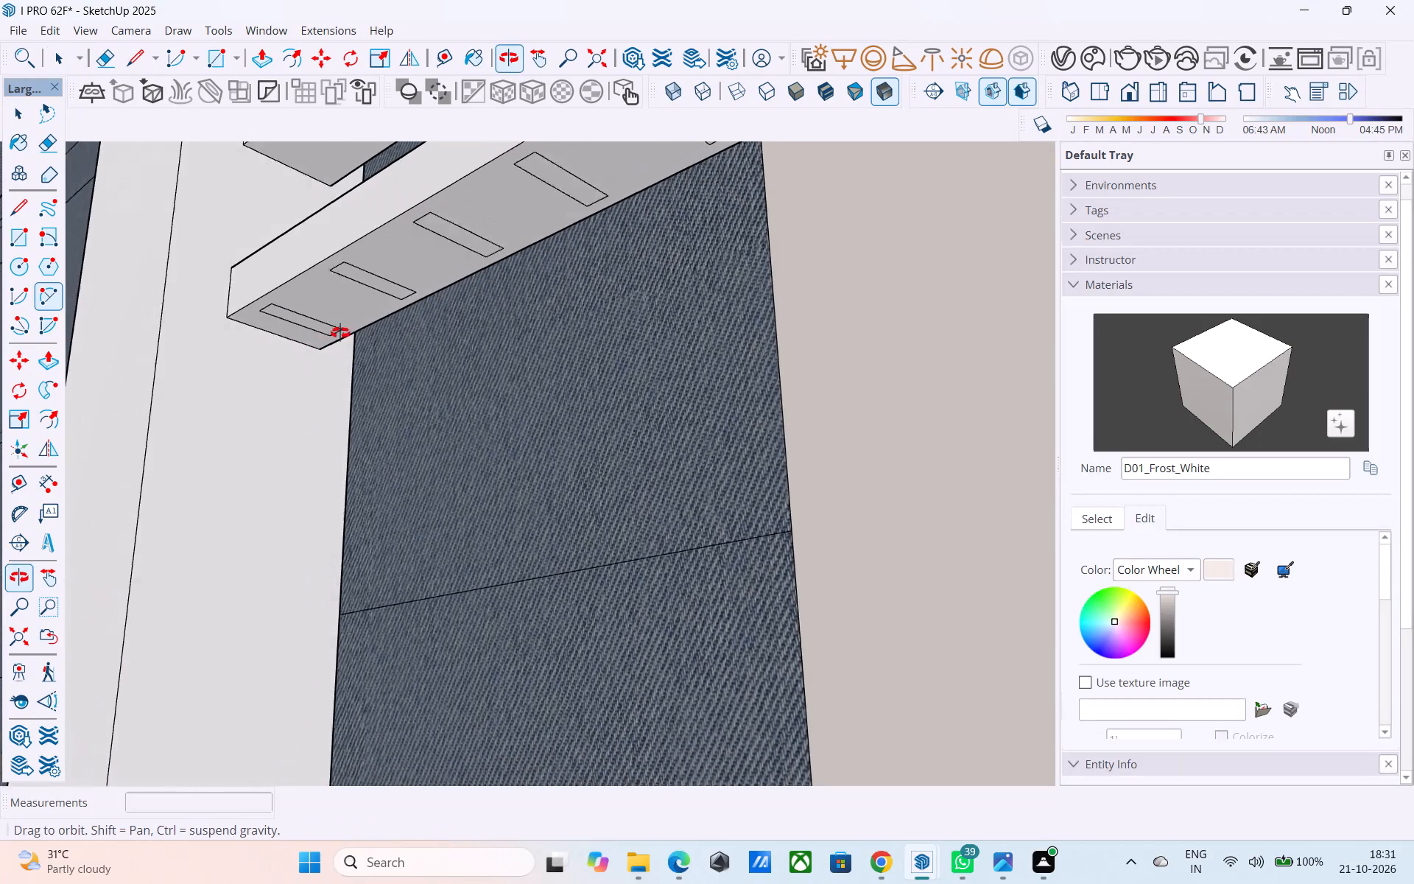
middle_click_drag(340, 333, 341, 333)
left_click(324, 323)
key("m")
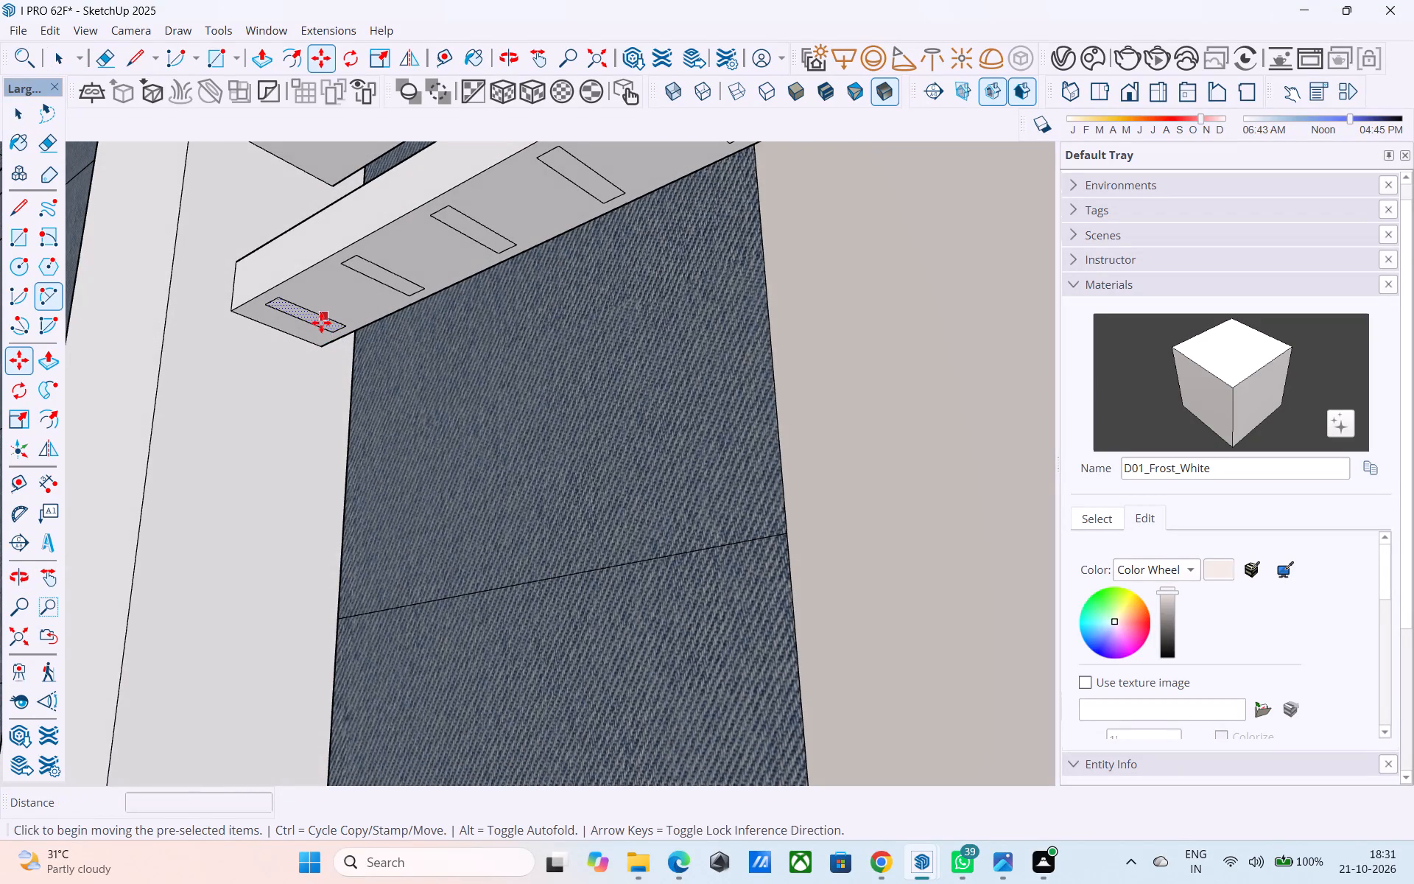
left_click(271, 306)
scroll(282, 223, "down", 10)
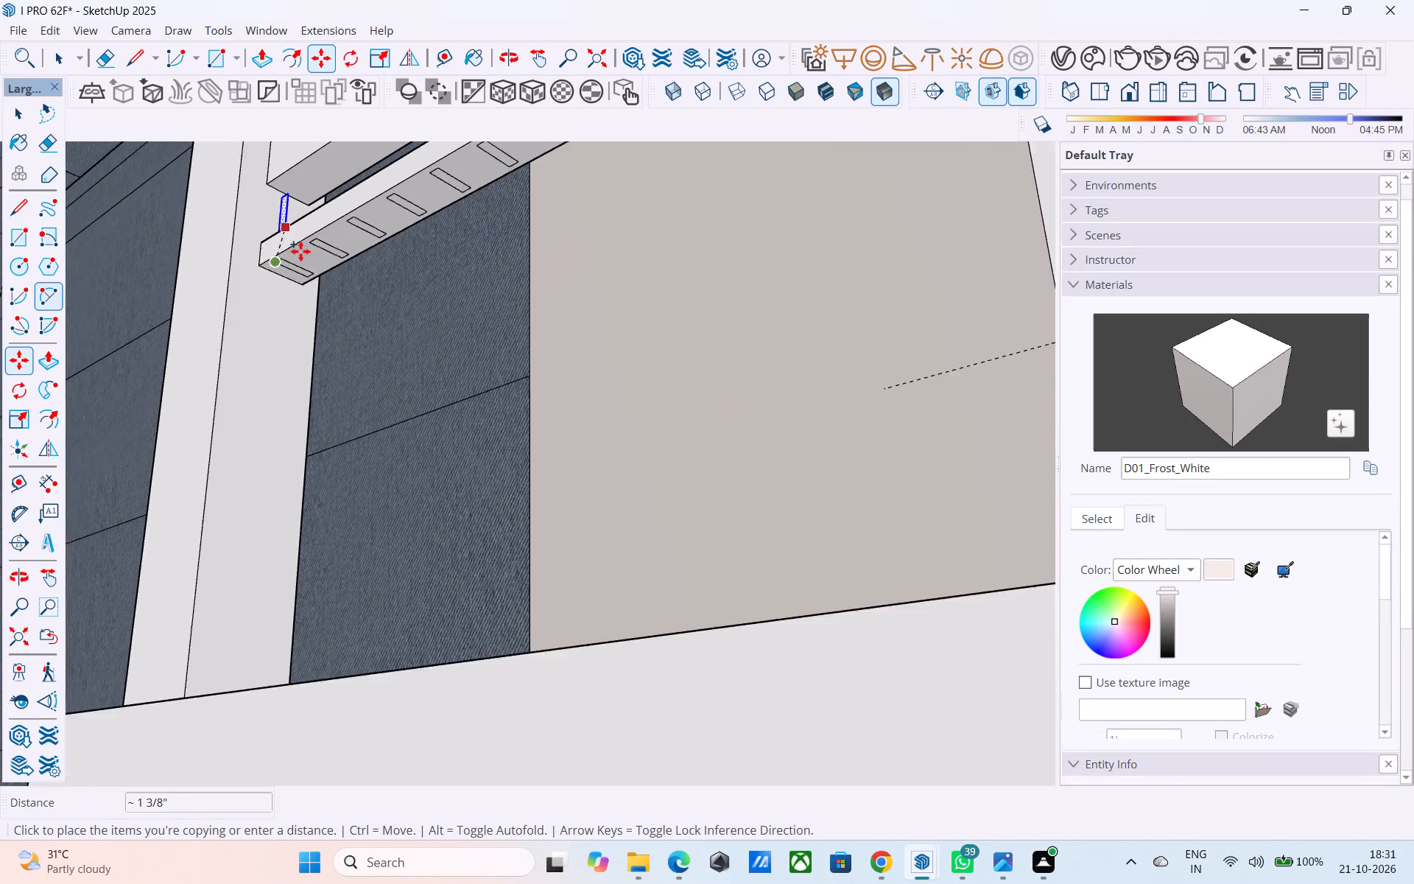
scroll(300, 251, "down", 13)
scroll(294, 506, "down", 4)
middle_click_drag(291, 513, 399, 238)
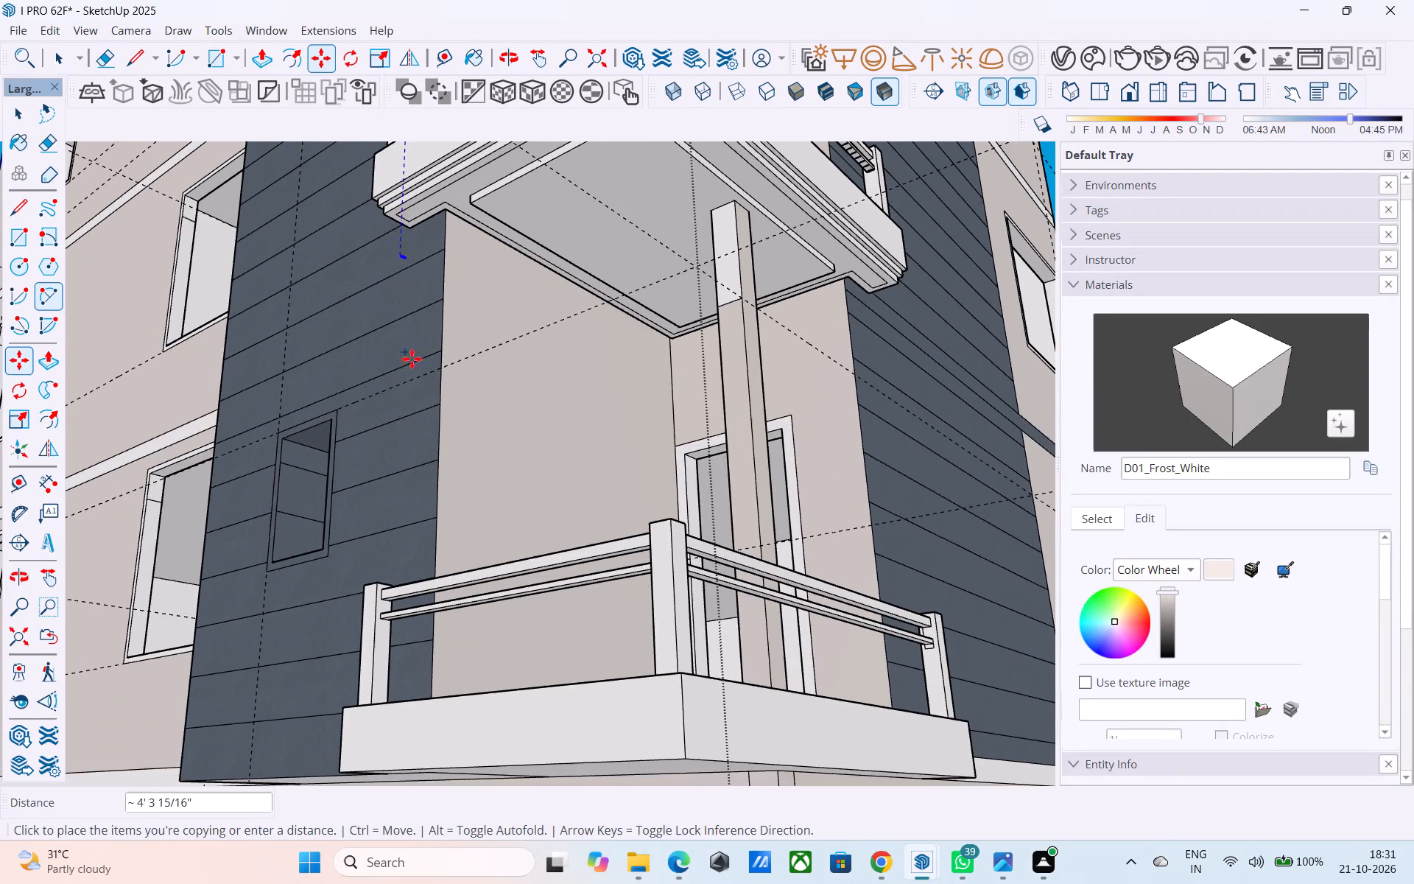
scroll(403, 620, "up", 20)
scroll(403, 620, "up", 2)
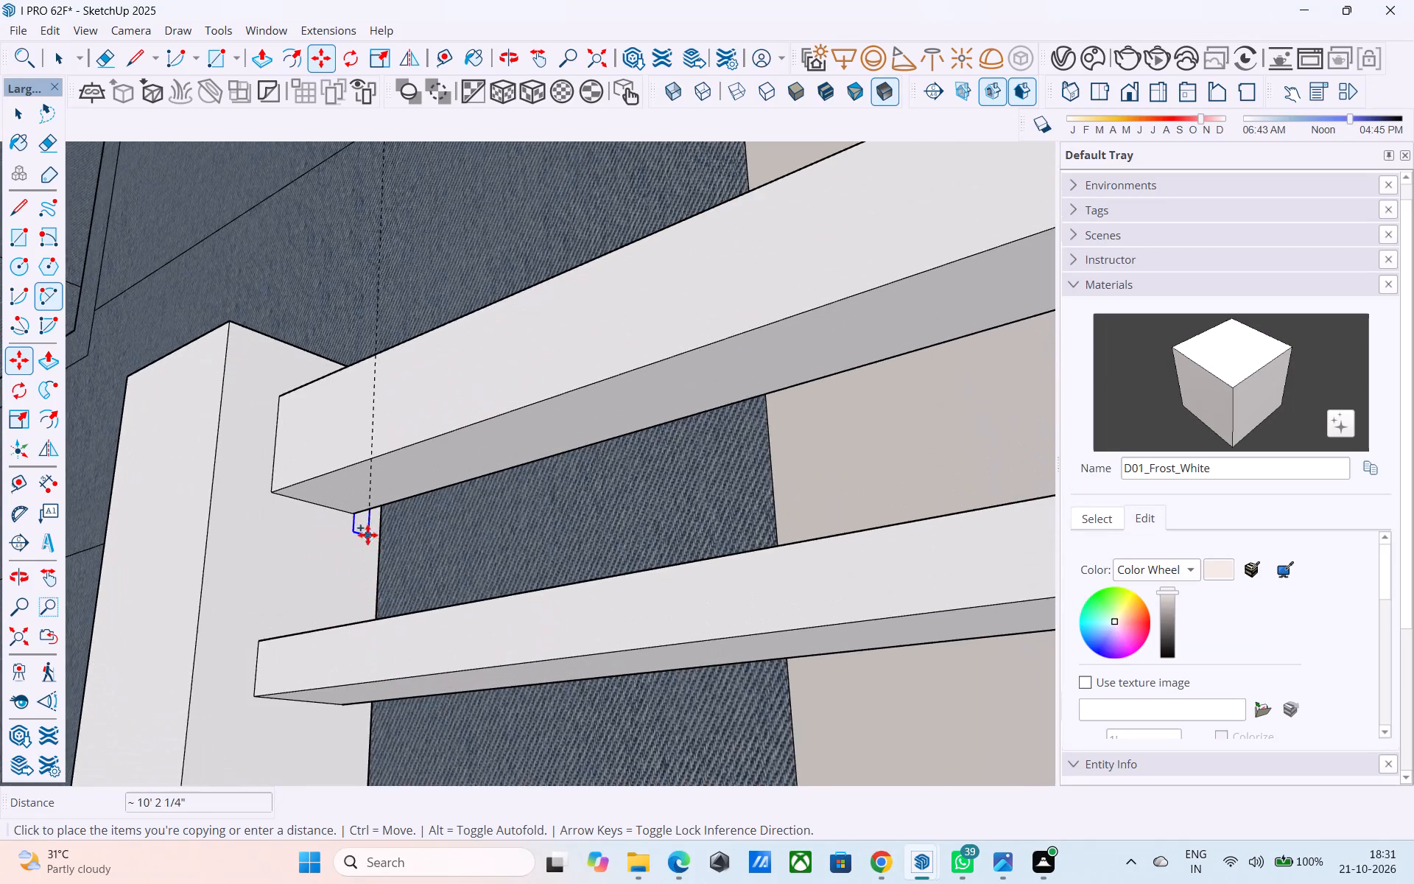
scroll(367, 536, "down", 3)
middle_click_drag(369, 563, 381, 407)
scroll(349, 494, "up", 4)
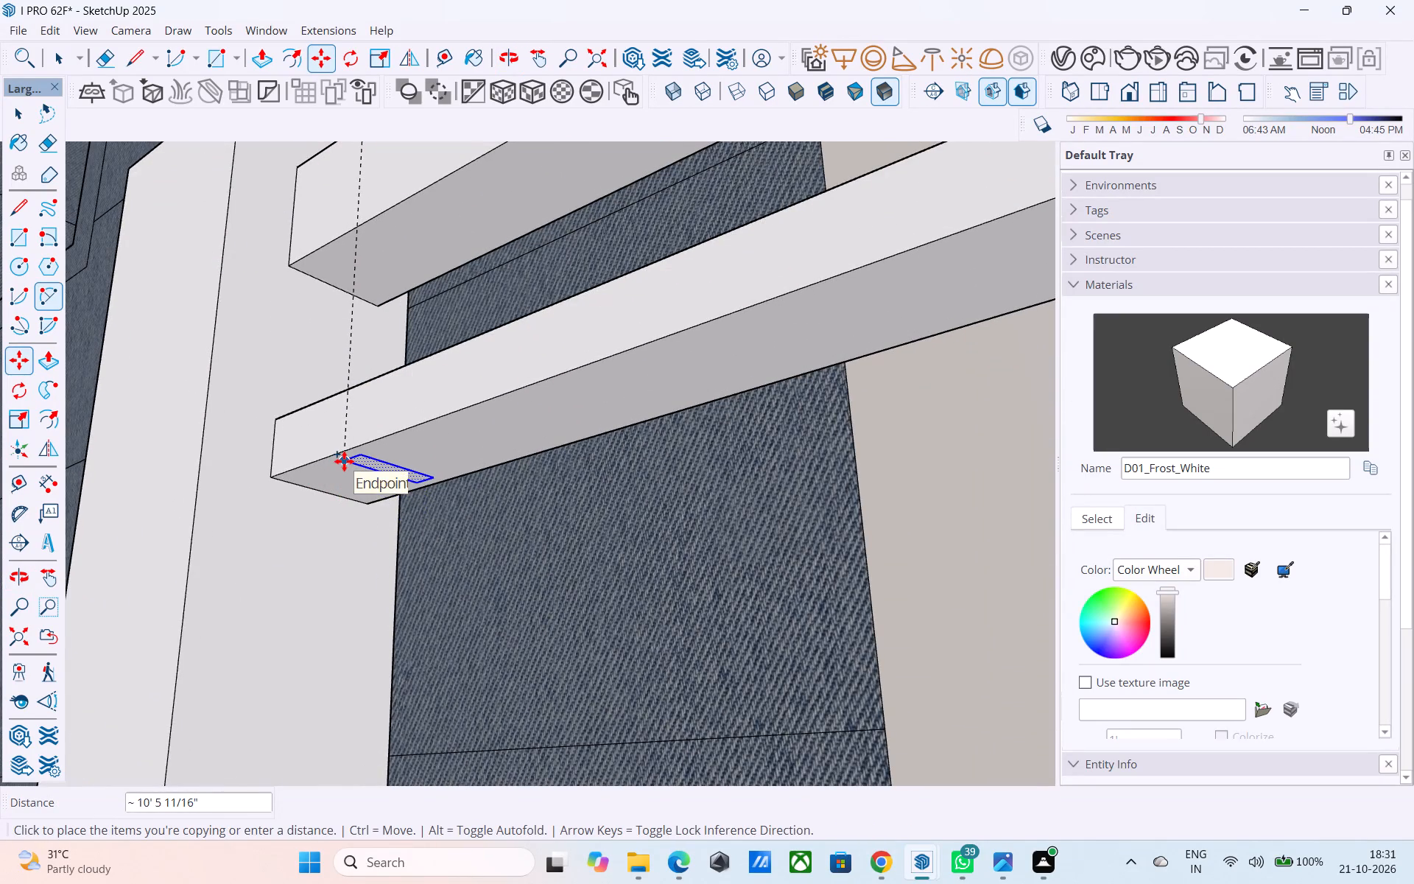
scroll(344, 461, "up", 5)
middle_click_drag(344, 460, 340, 390)
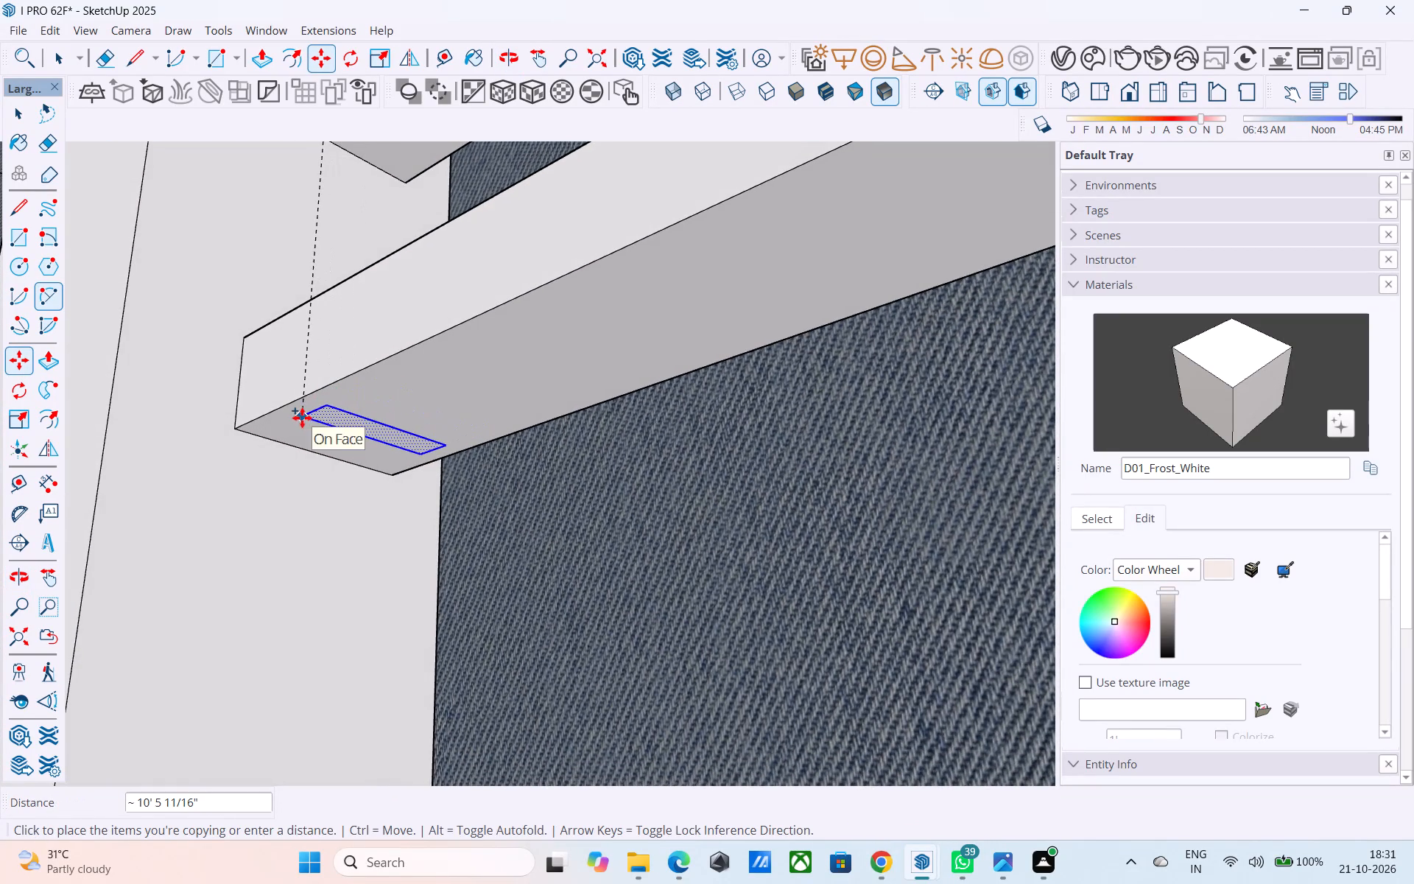
left_click(302, 418)
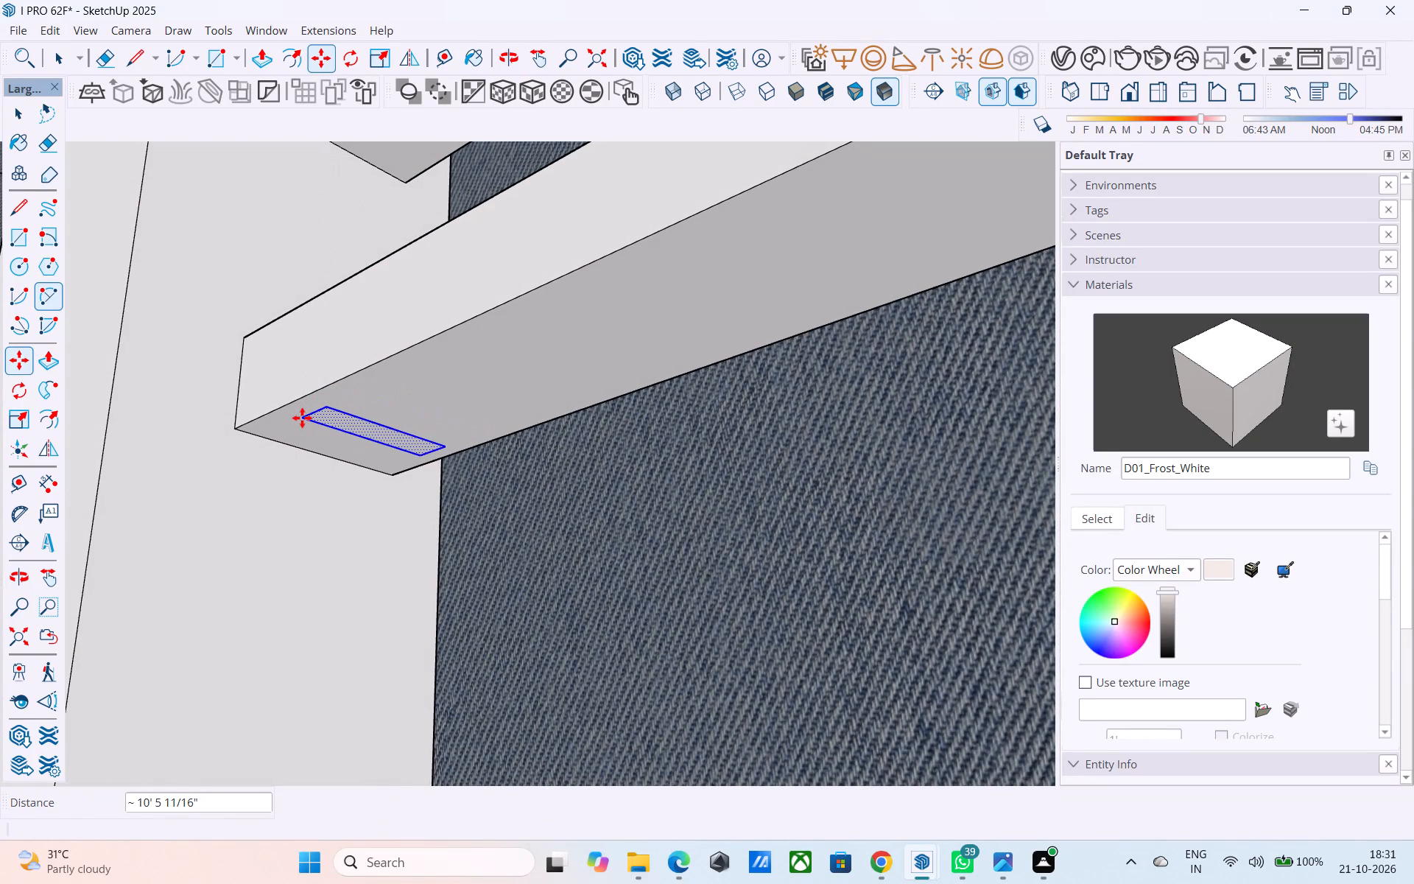
Copy the baluster profile about 5' 4 3/8" along the shorter lower rail to the corner post, dividing the distance into 30 equal spaces.
key("m")
left_click(302, 418)
scroll(302, 418, "down", 12)
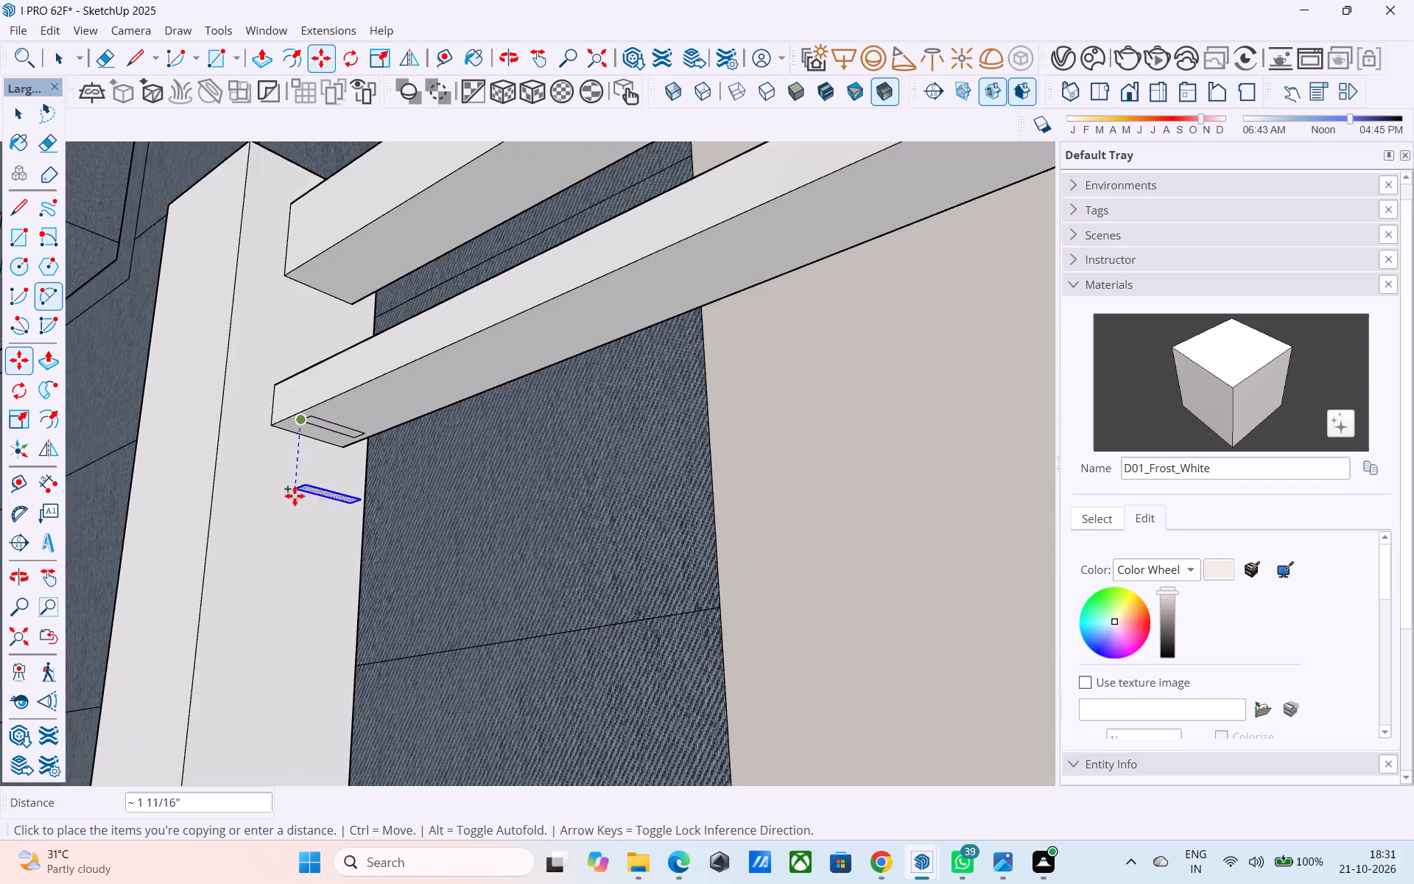
scroll(295, 496, "down", 17)
scroll(458, 481, "up", 1)
scroll(454, 477, "down", 3)
middle_click_drag(610, 455, 376, 561, "shift")
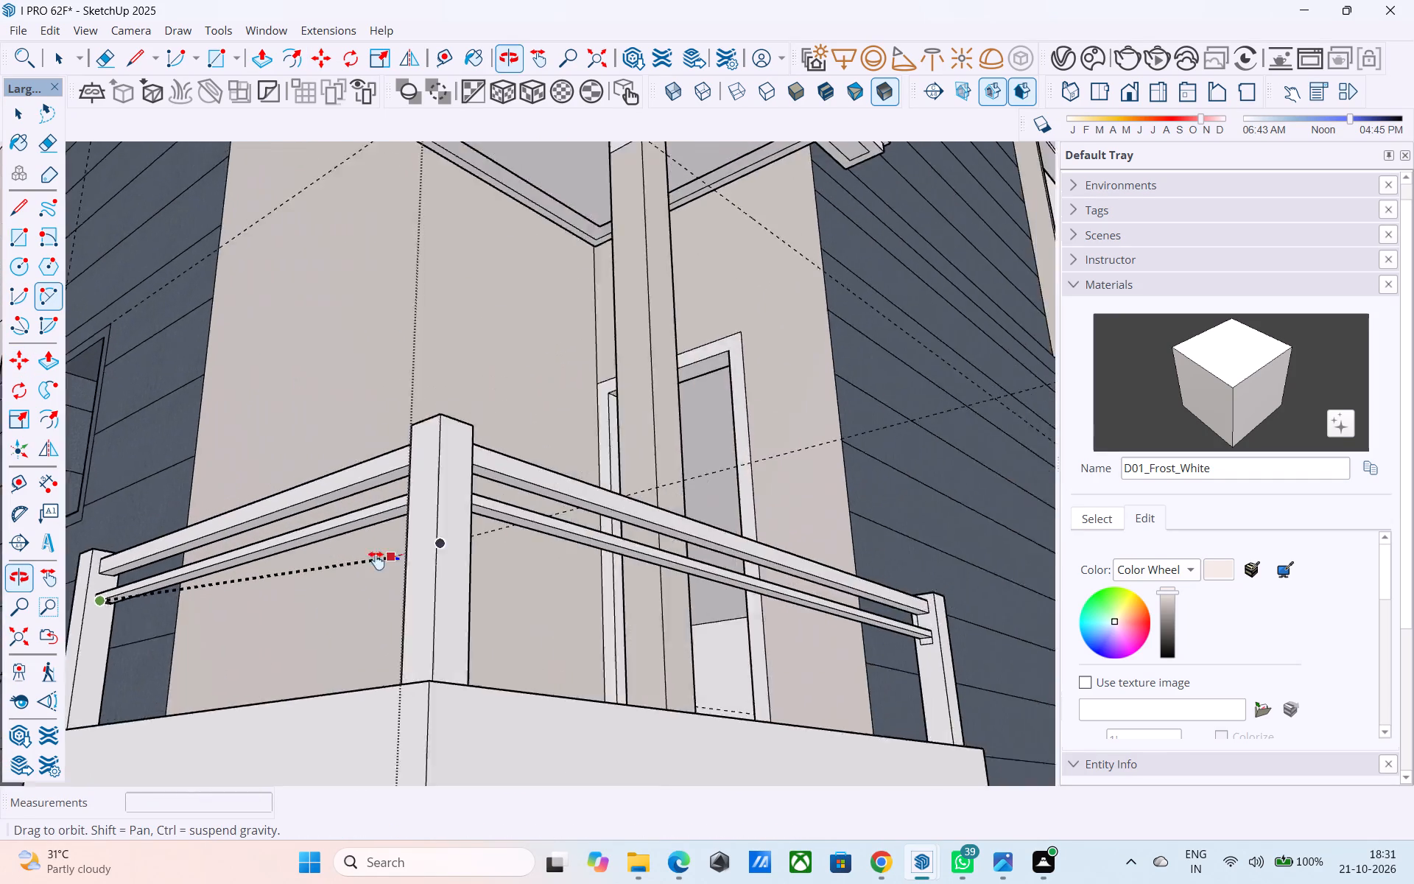
middle_click_drag(376, 561, 549, 502, "shift")
scroll(657, 449, "up", 11)
middle_click_drag(586, 412, 718, 418, "shift")
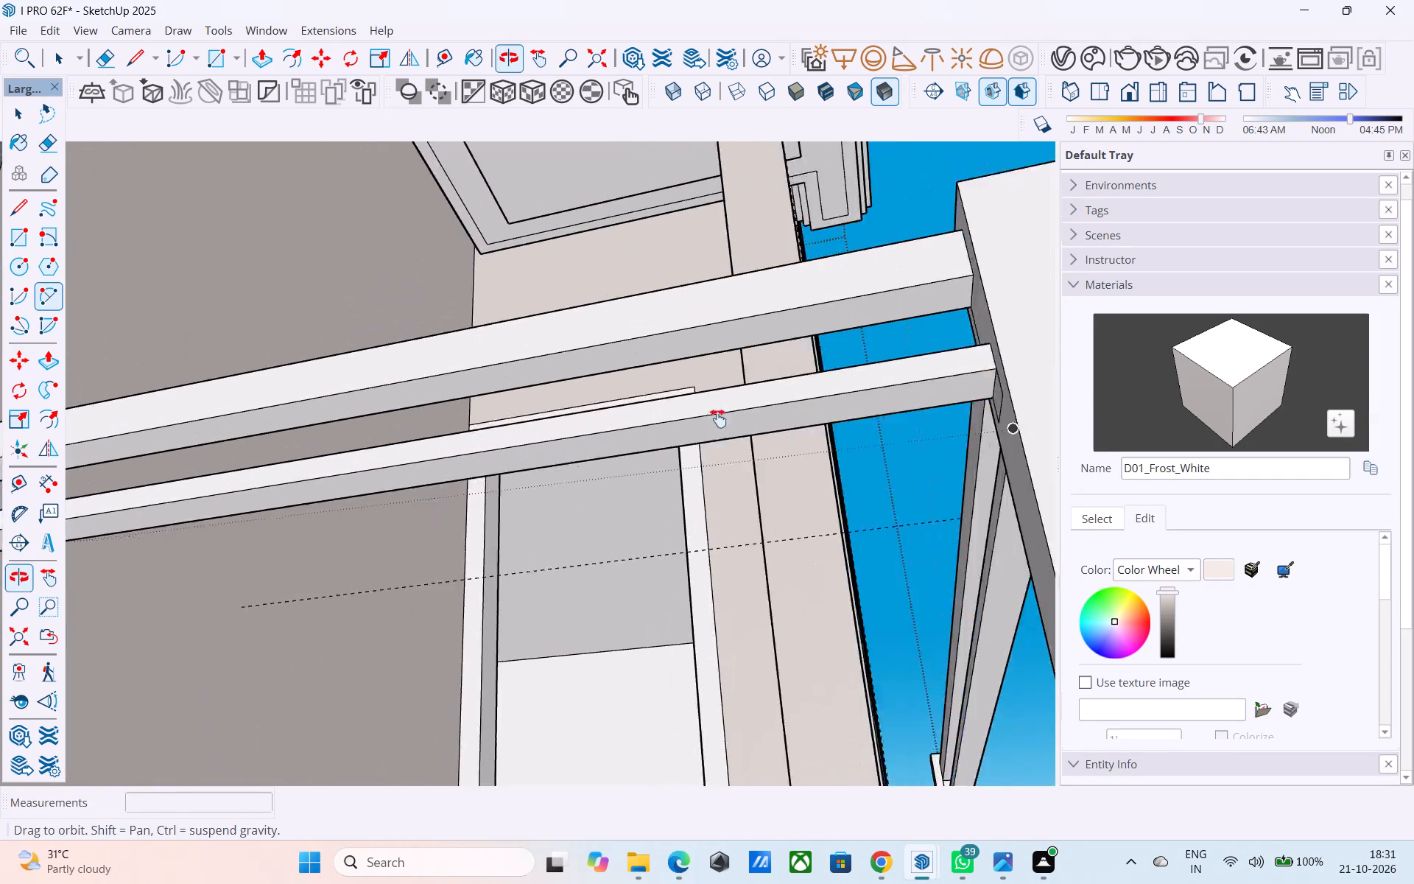
middle_click_drag(718, 418, 725, 421, "shift")
middle_click_drag(743, 434, 428, 412)
middle_click_drag(703, 481, 652, 477, "shift")
scroll(622, 415, "up", 3)
middle_click(616, 402)
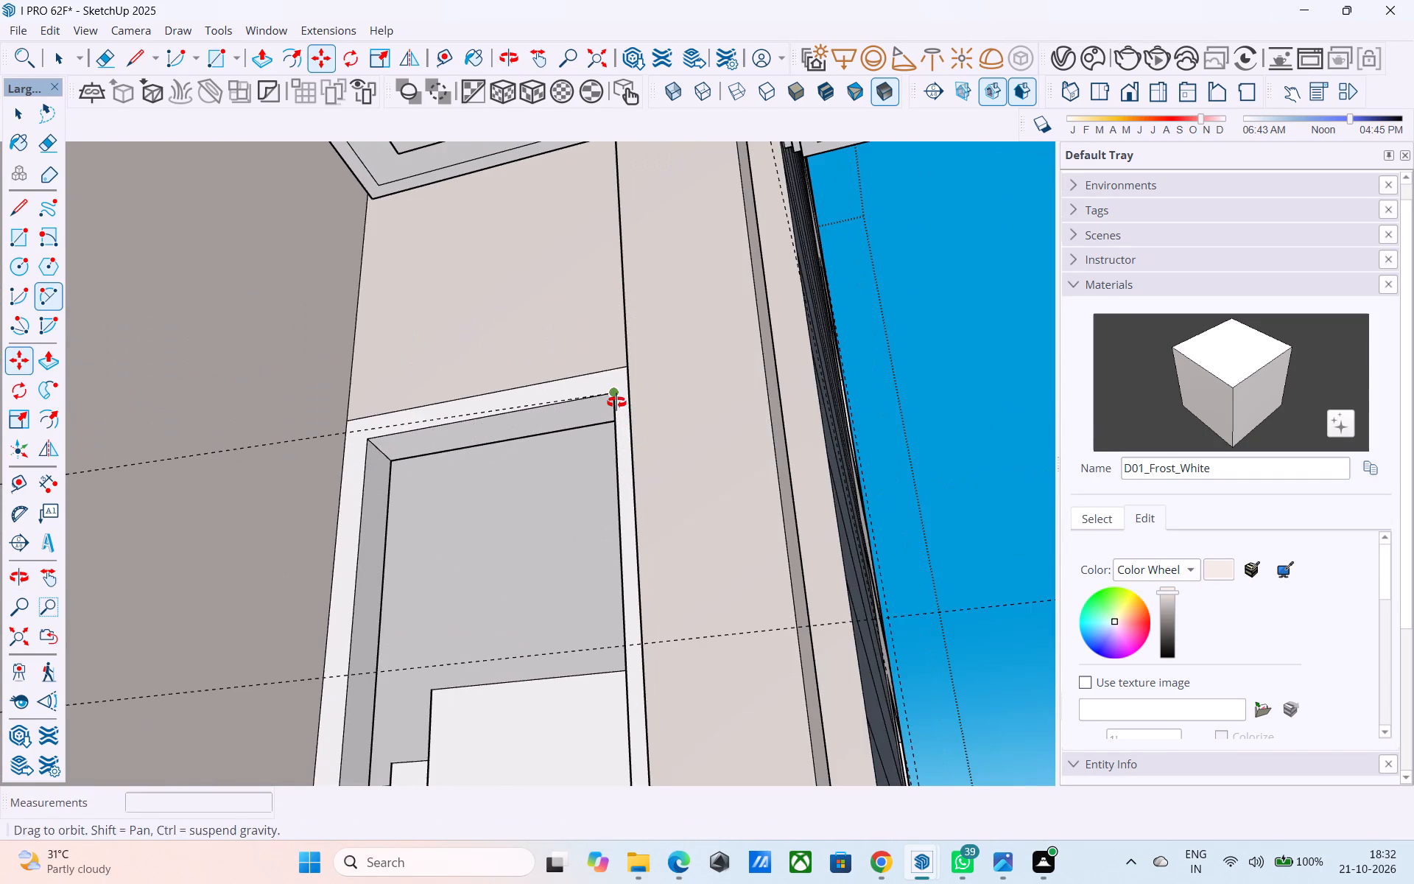
scroll(617, 404, "down", 4)
middle_click_drag(621, 438, 826, 456, "shift")
middle_click_drag(640, 513, 712, 495, "shift")
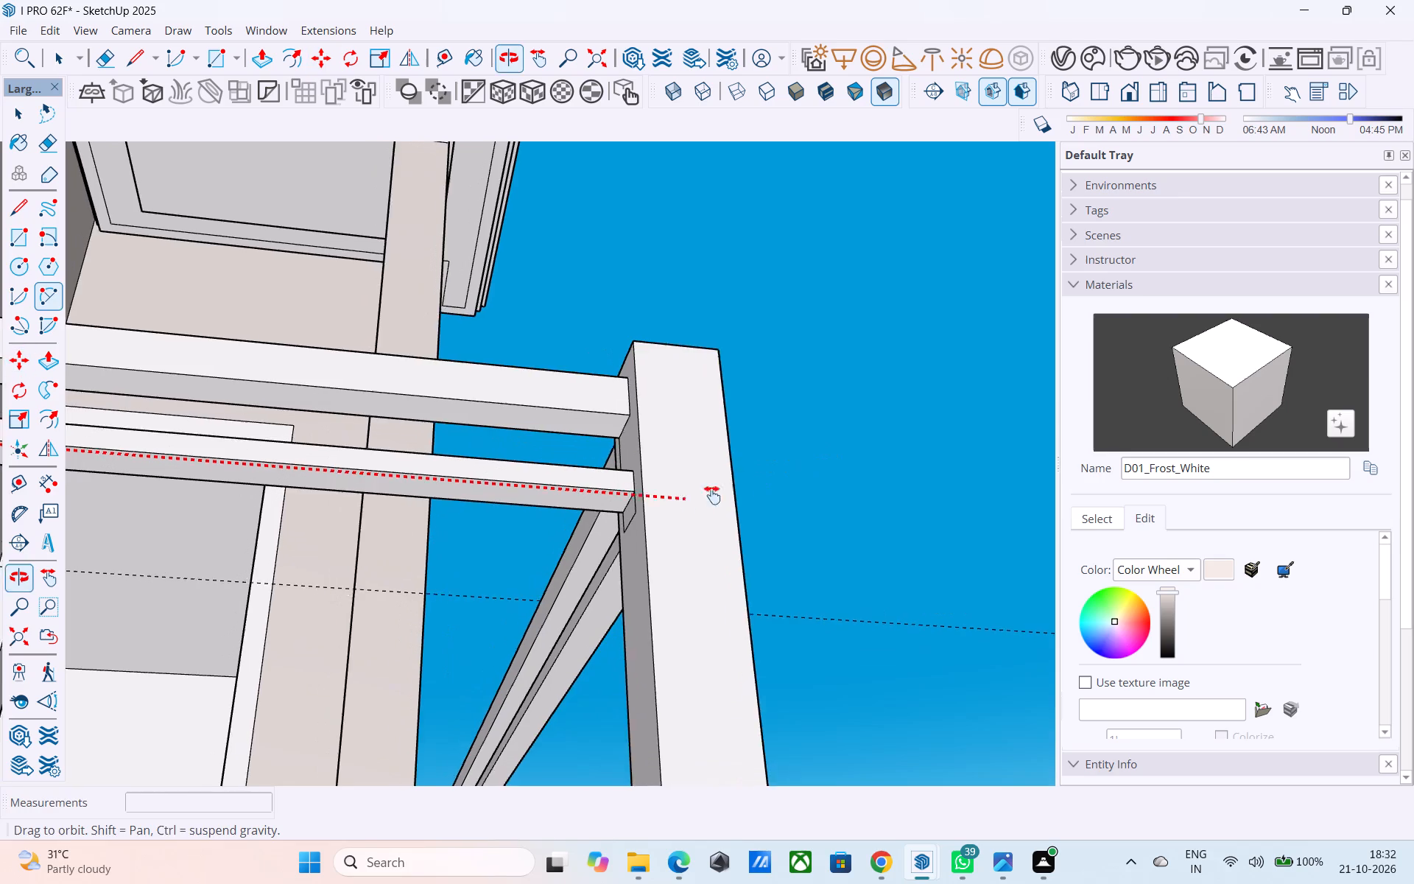
middle_click_drag(712, 495, 744, 488, "shift")
scroll(666, 532, "up", 4)
scroll(659, 449, "up", 5)
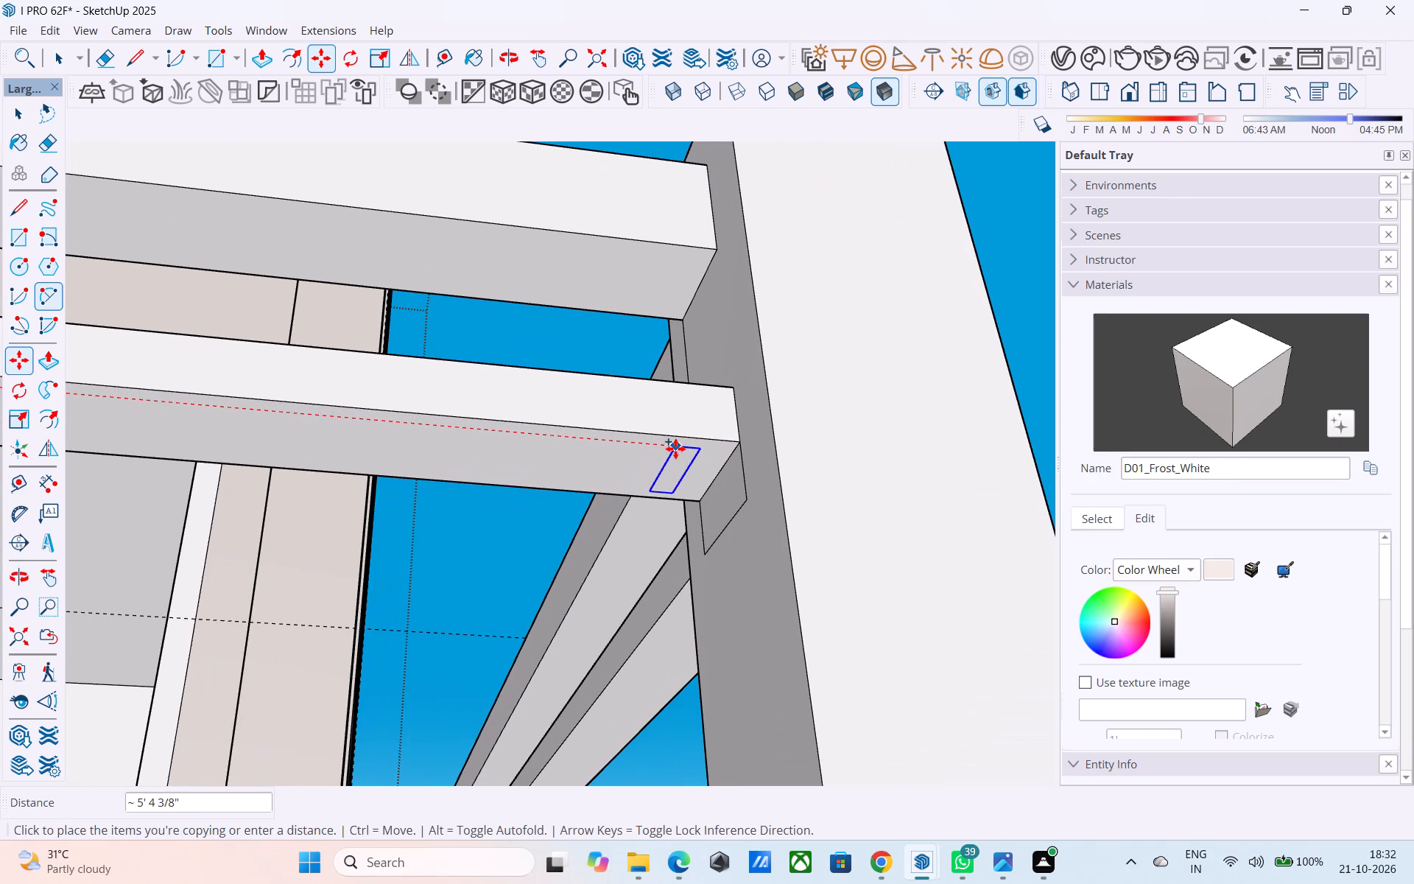
left_click(676, 449)
type("/30")
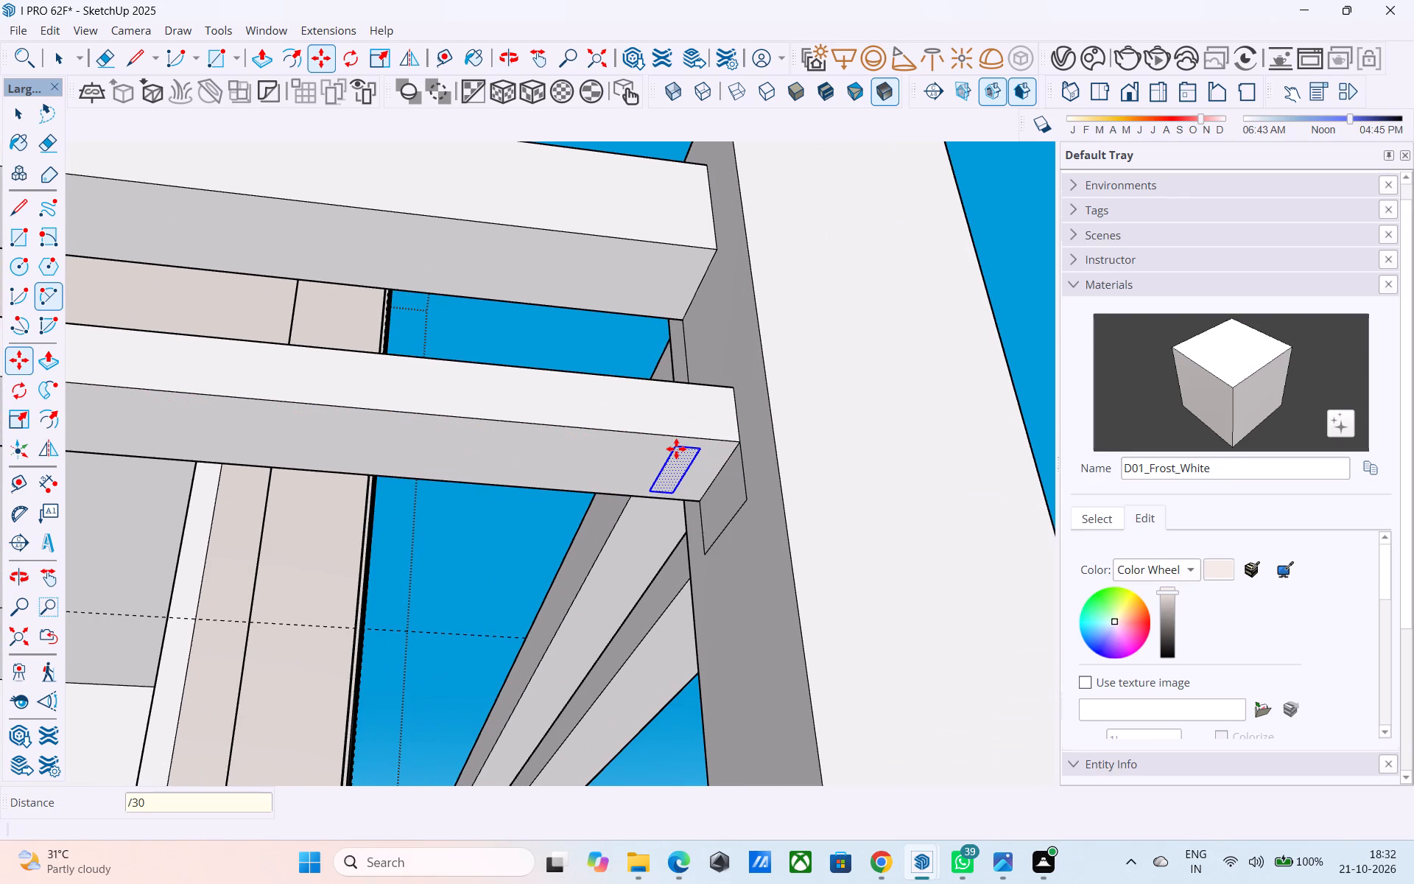
key("Return")
Copy the baluster profile nearest the corner post about 6 5/16" onto the underside of the longer side's lower rail.
scroll(676, 449, "down", 20)
scroll(676, 449, "down", 4)
middle_click_drag(661, 500, 245, 529)
scroll(604, 454, "up", 6)
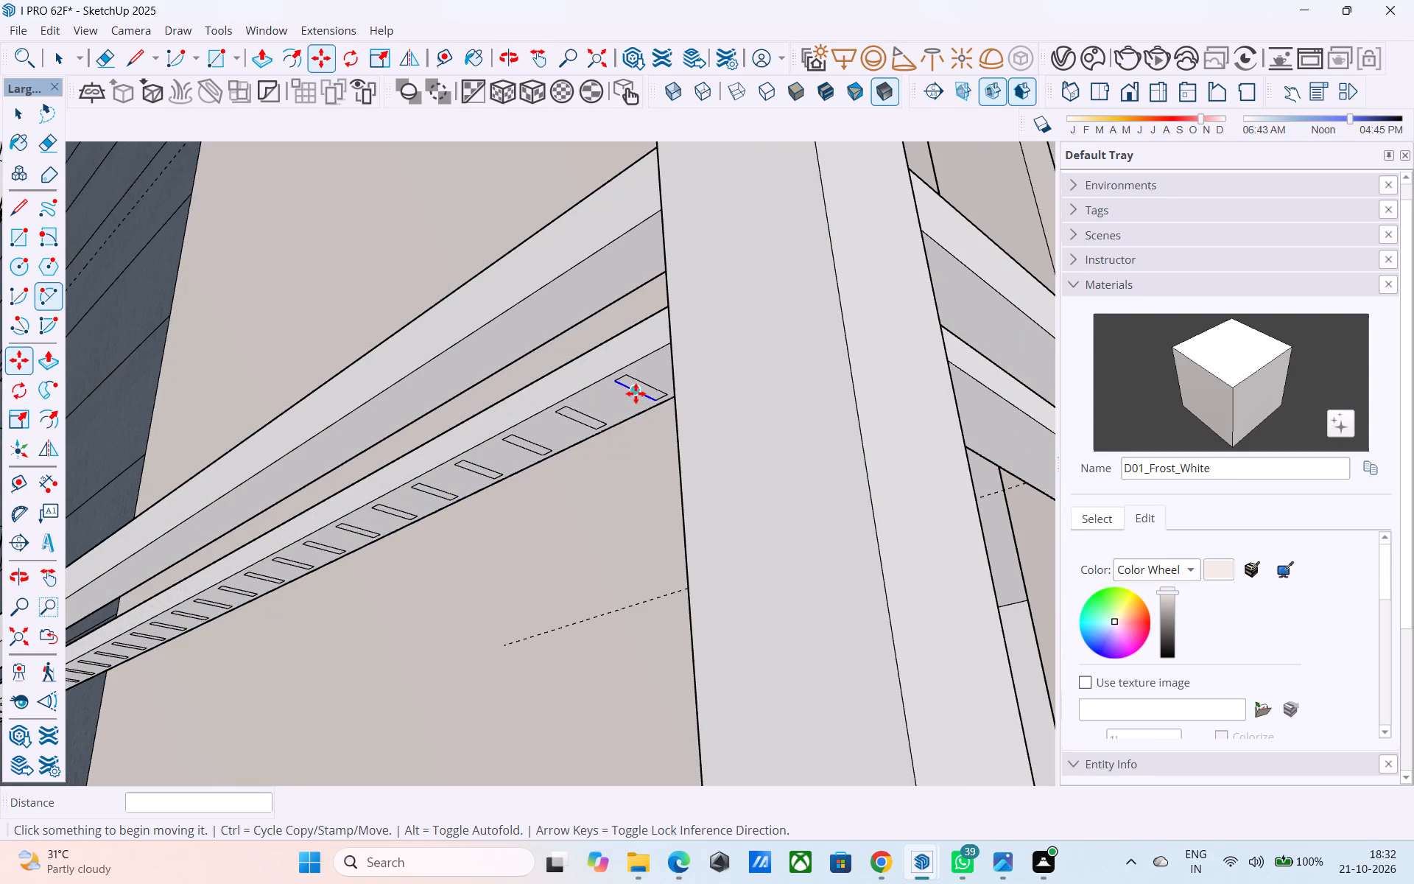
key("space")
left_click(636, 383)
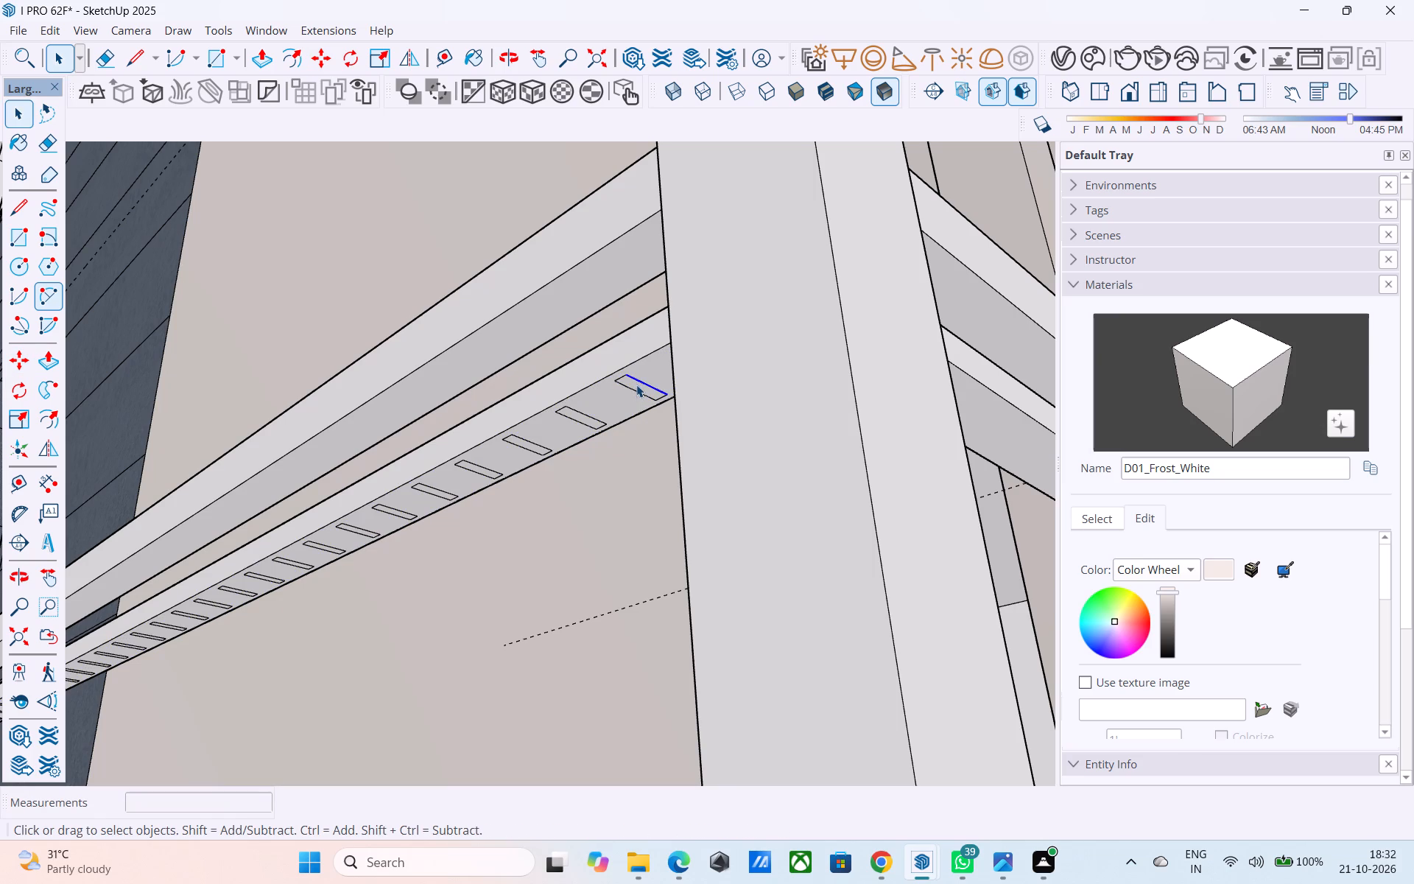
left_click(636, 385)
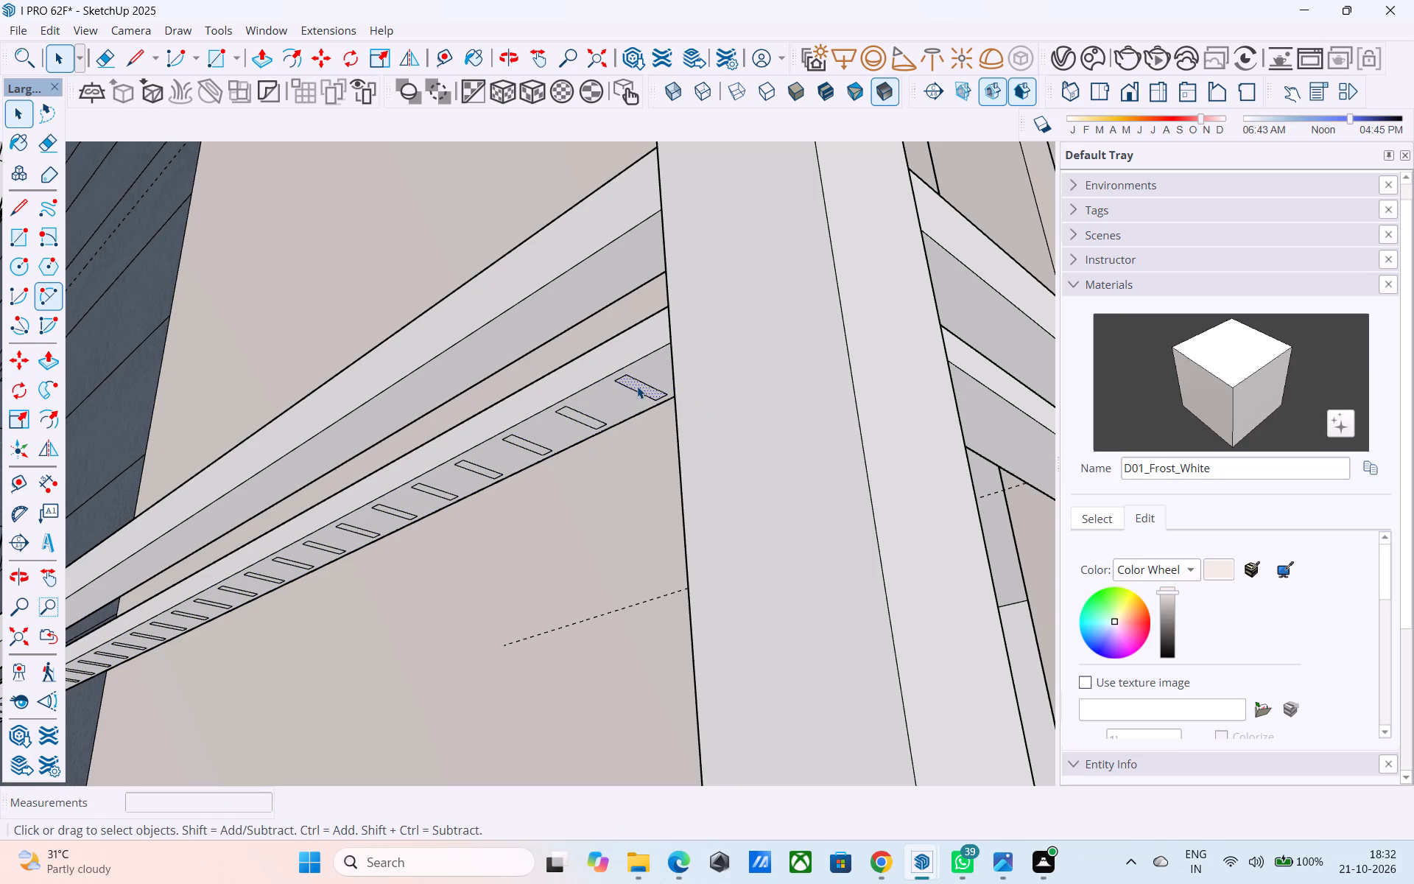
key("m")
left_click(629, 380)
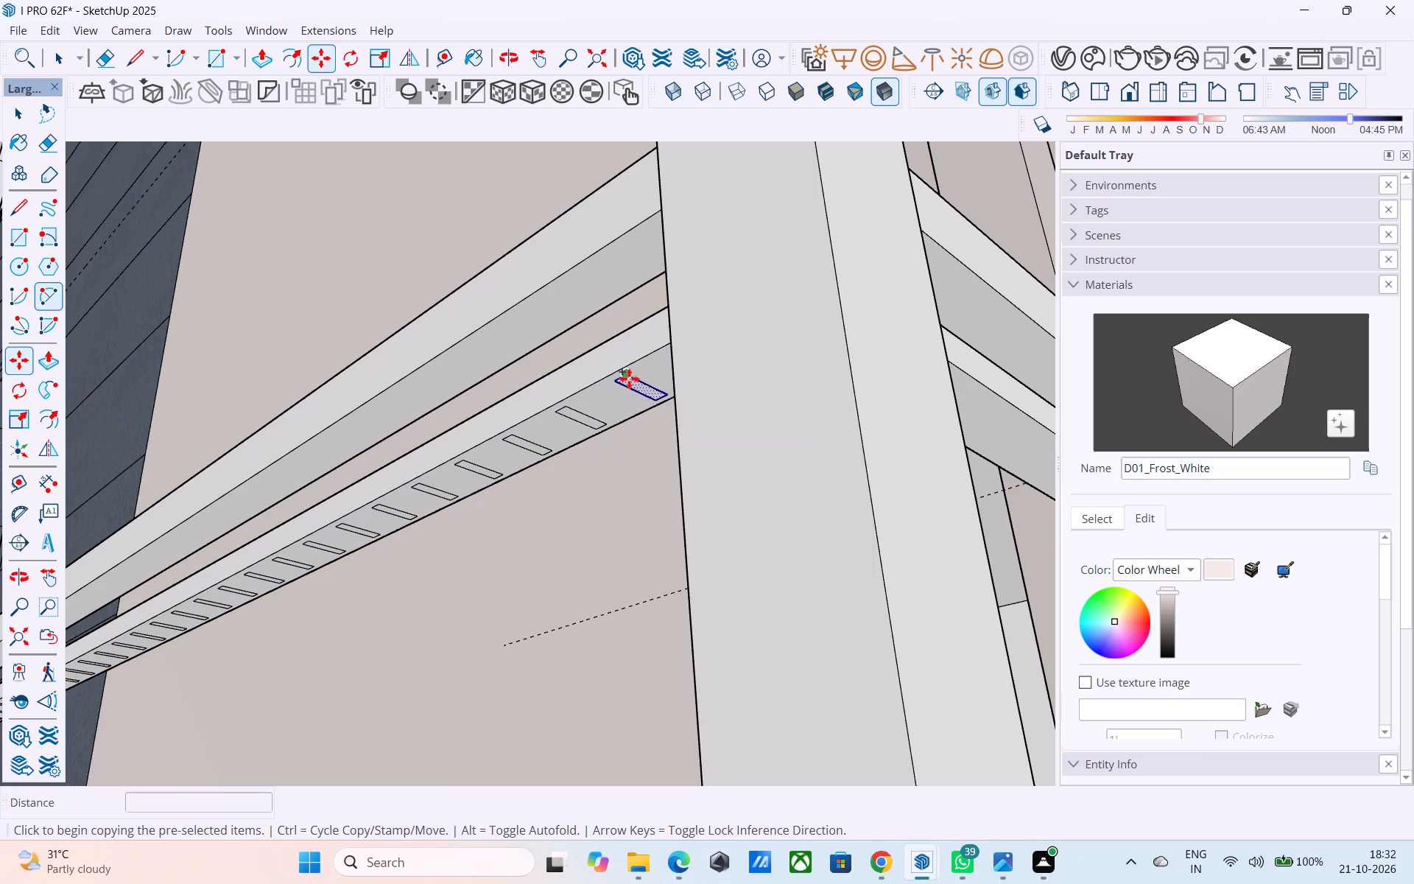
scroll(682, 343, "down", 5)
middle_click_drag(686, 341, 306, 387)
middle_click_drag(807, 240, 724, 257, "shift")
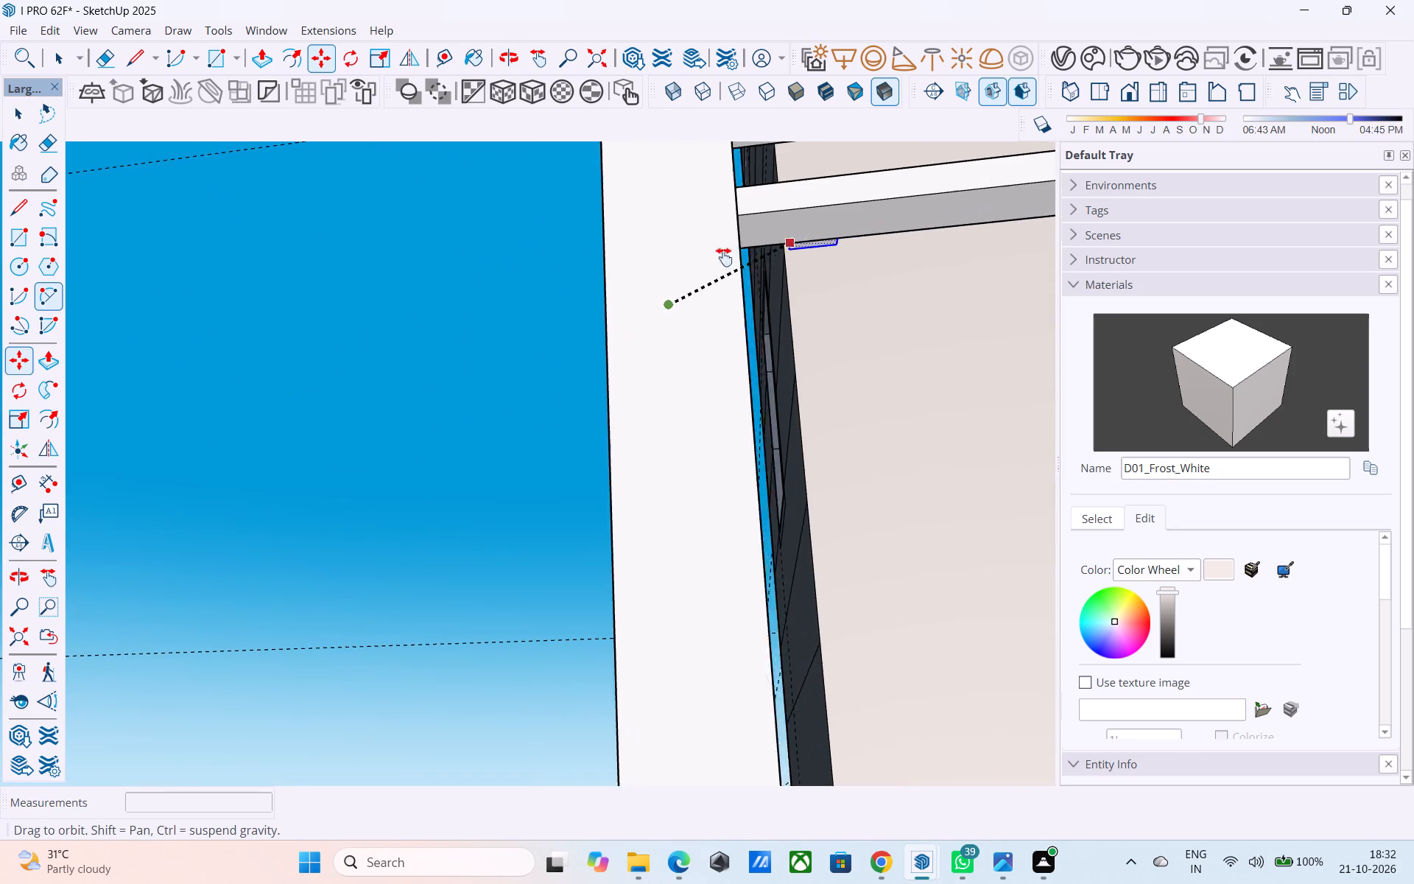
middle_click_drag(724, 257, 678, 251, "shift")
scroll(673, 243, "up", 14)
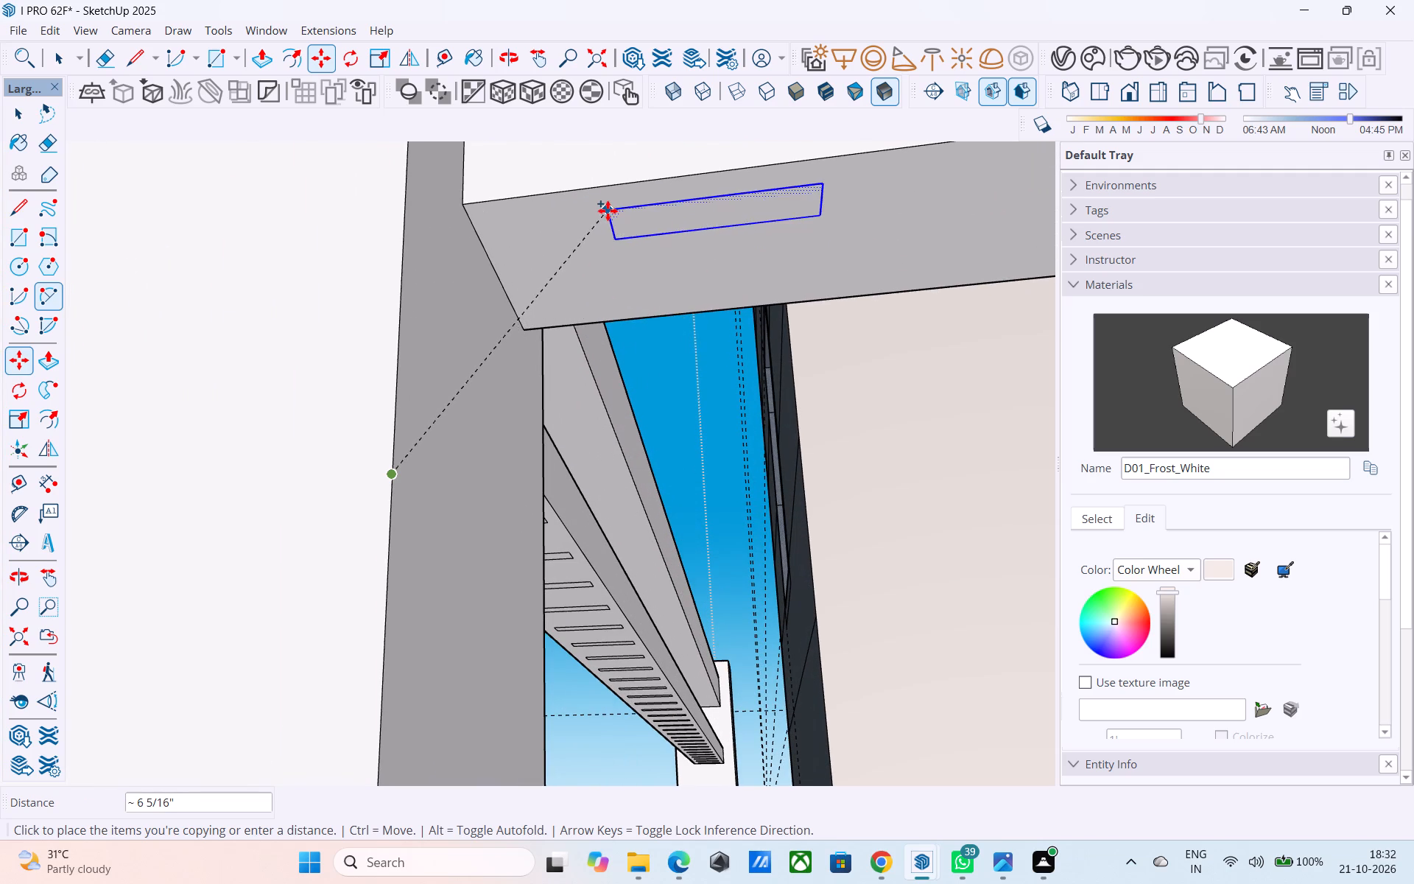
left_click(607, 209)
Rotate the copied baluster profile about its corner on the longer lower rail's underside, using its long edge as the reference direction.
key("q")
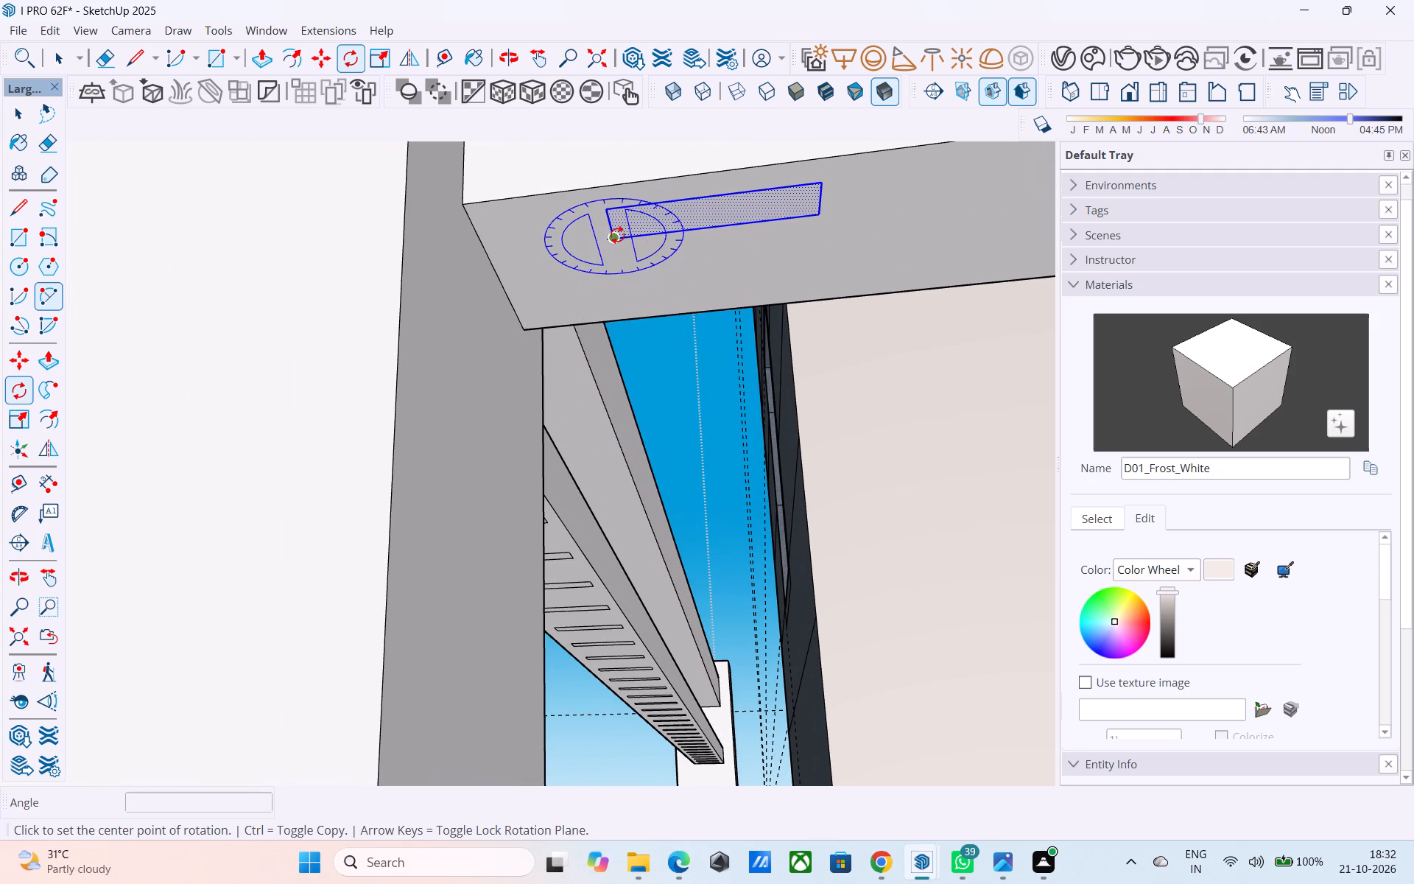
left_click(617, 235)
left_click(591, 239)
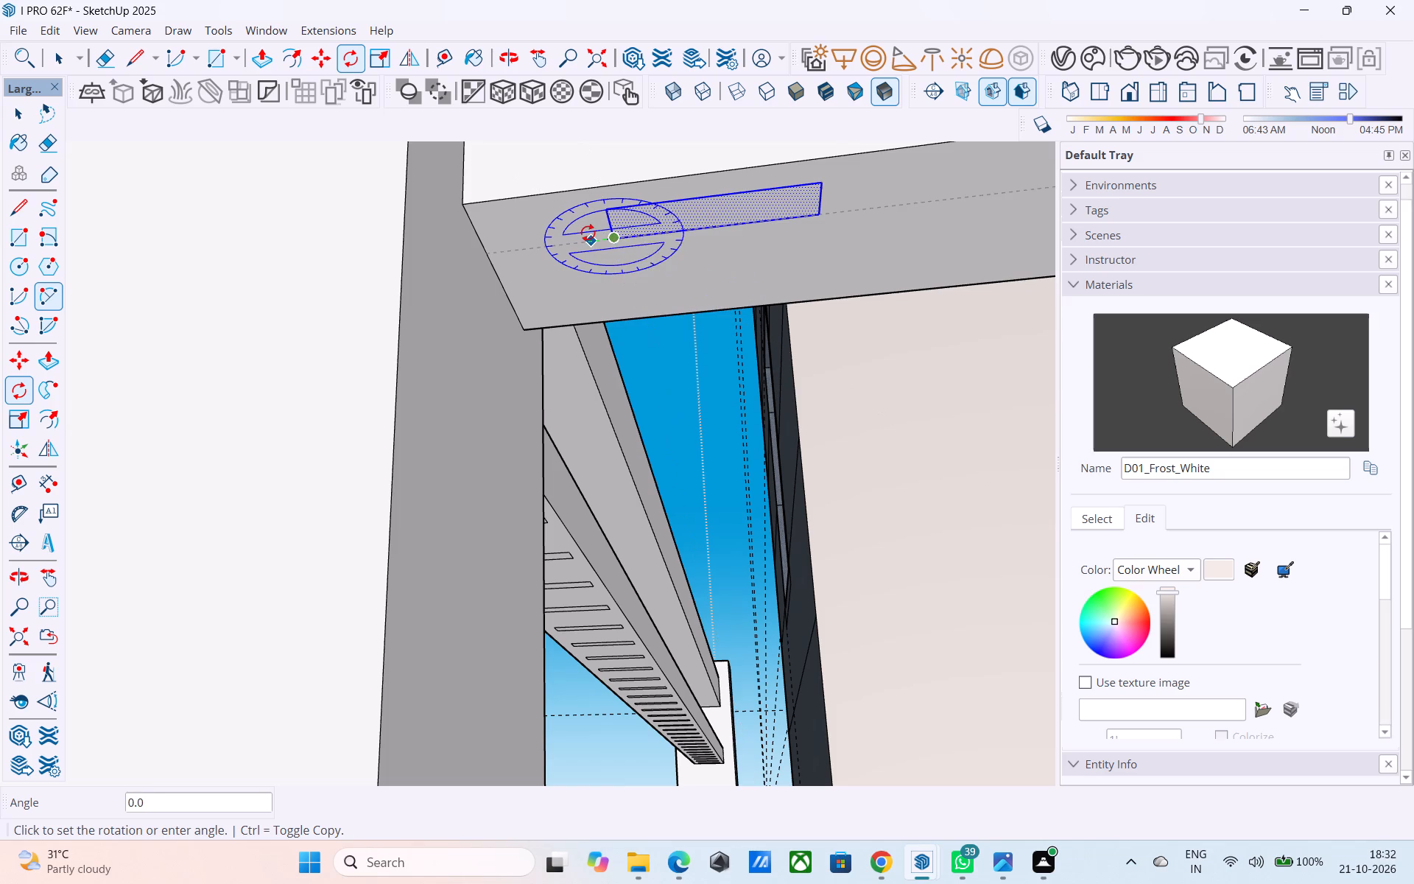
Rotate the copied baluster profile 90° about its corner so it sits crosswise on the longer lower rail's underside.
key("space")
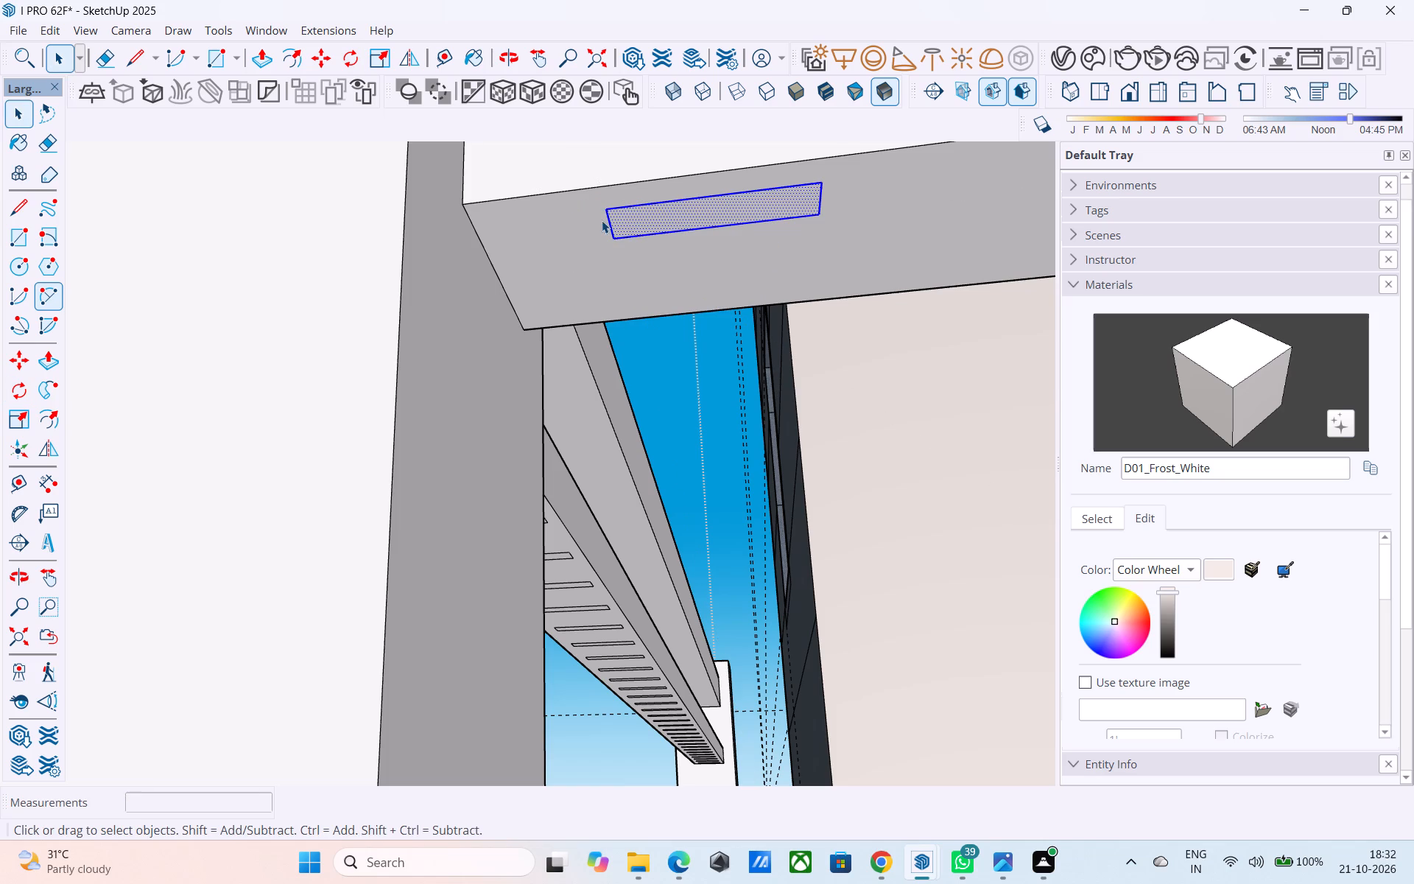
key("q")
left_click(607, 210)
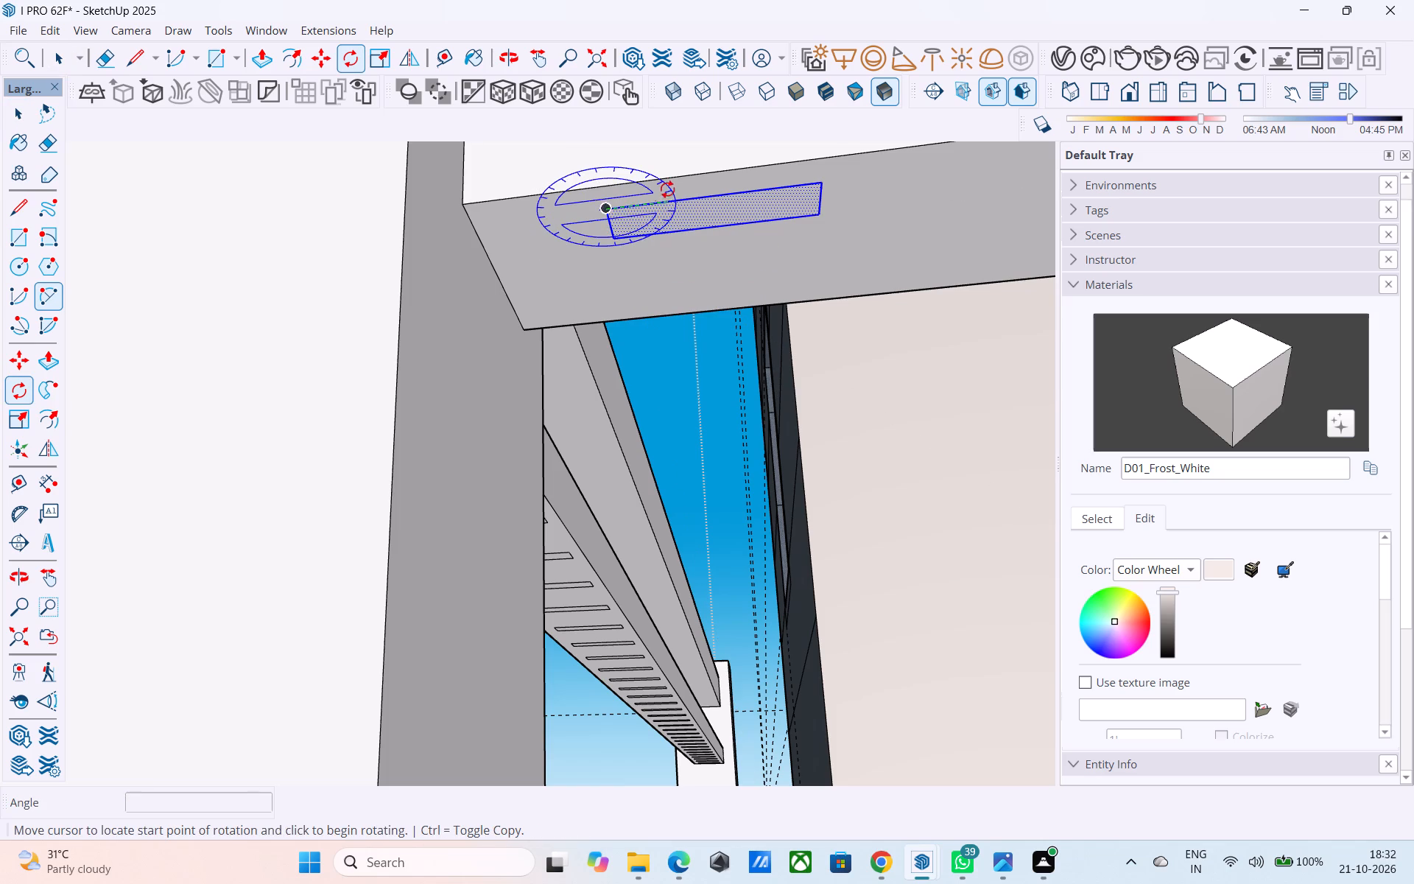
left_click(641, 212)
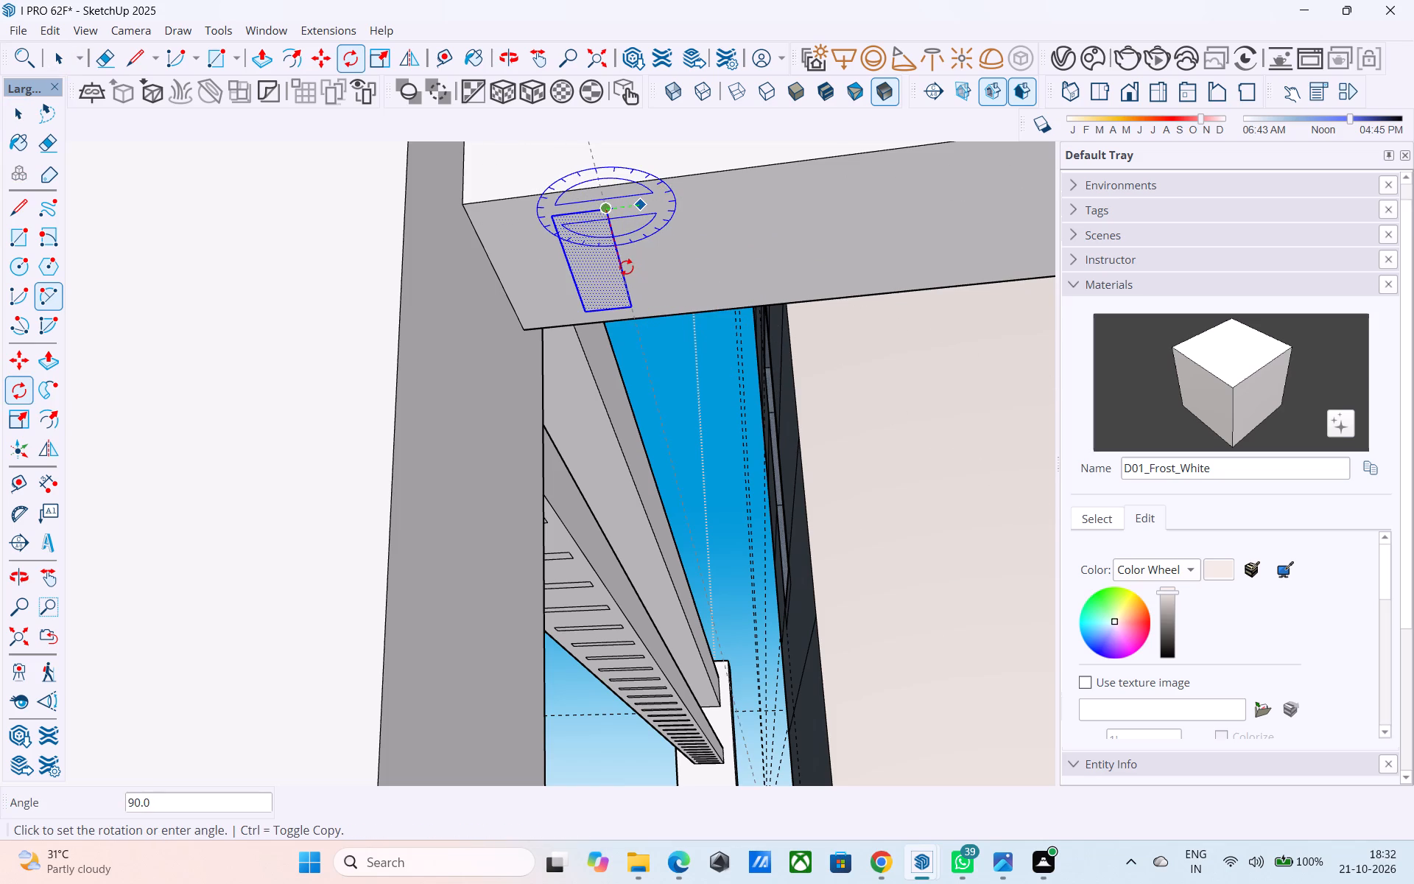
left_click(626, 267)
Copy the rotated baluster profile about 8' 4 1/8" along the longer lower rail to its far end, dividing the distance into 40 equal spaces.
key("space")
left_click(594, 257)
key("m")
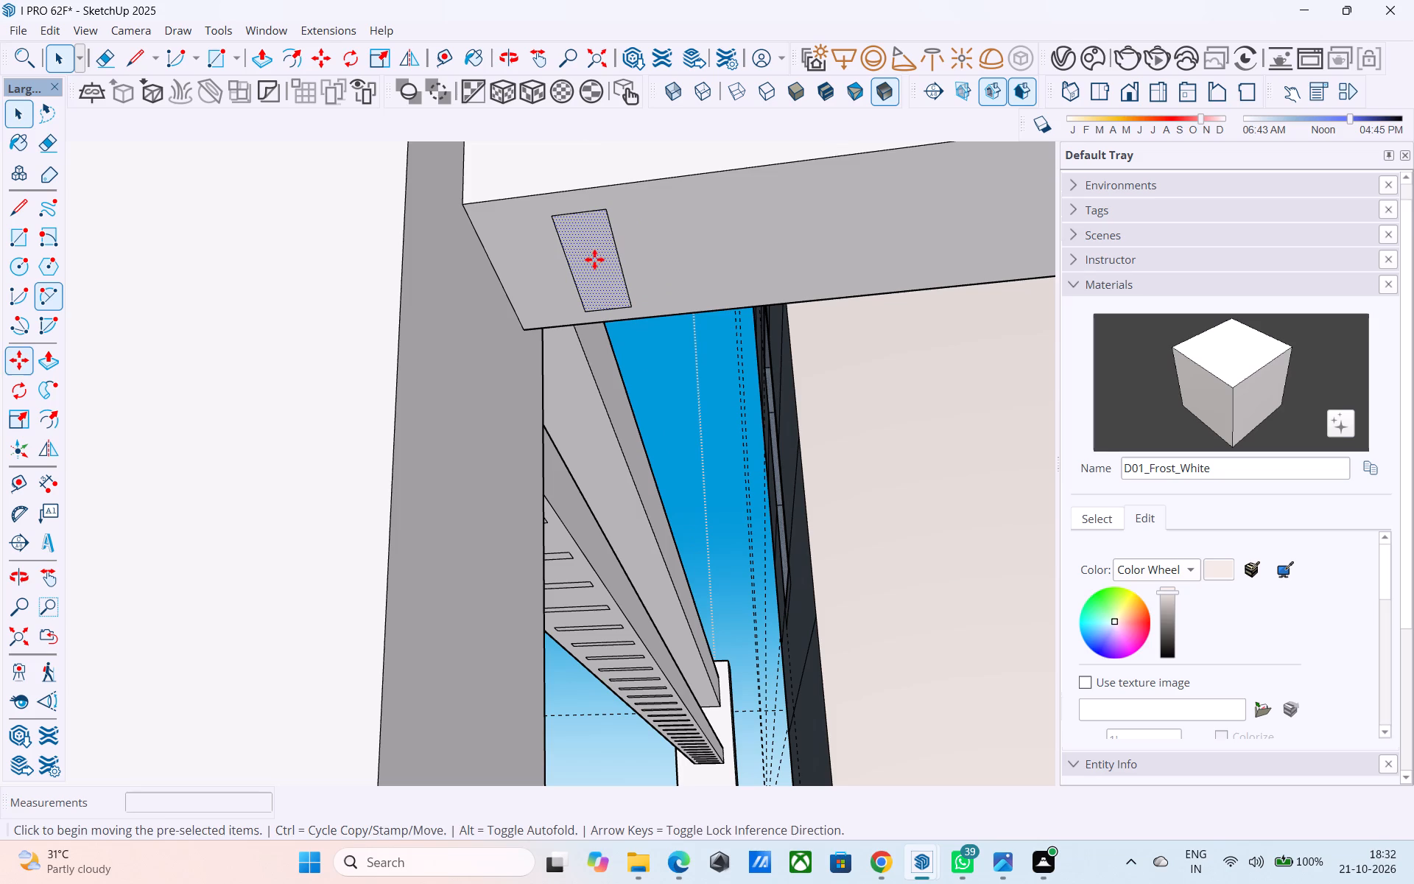
left_click(553, 222)
scroll(496, 280, "down", 14)
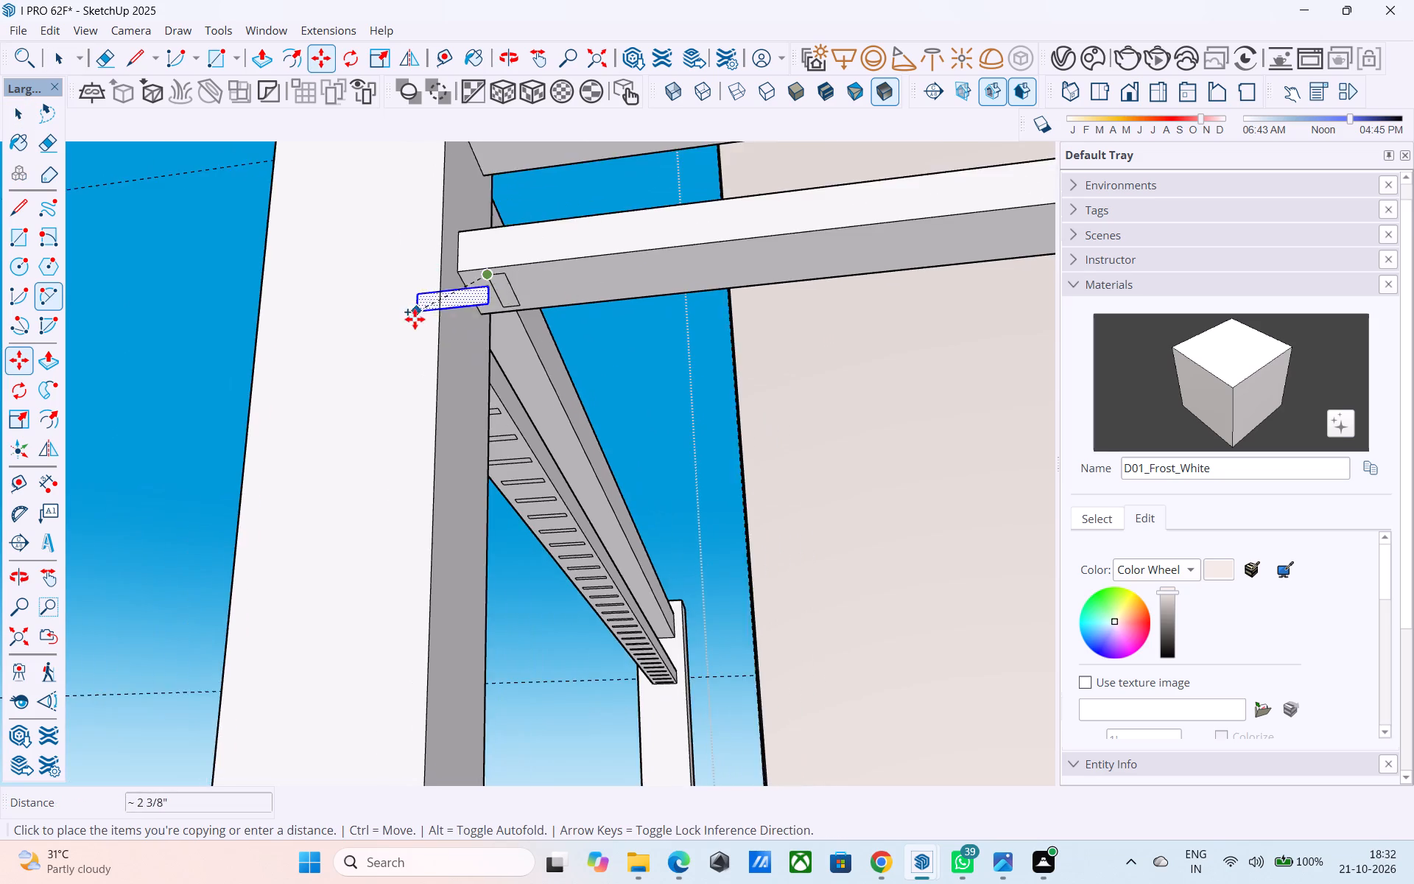
scroll(415, 319, "down", 8)
middle_click_drag(700, 329, 246, 421)
middle_click_drag(673, 429, 344, 394, "shift")
scroll(836, 180, "up", 4)
middle_click_drag(839, 180, 829, 225, "shift")
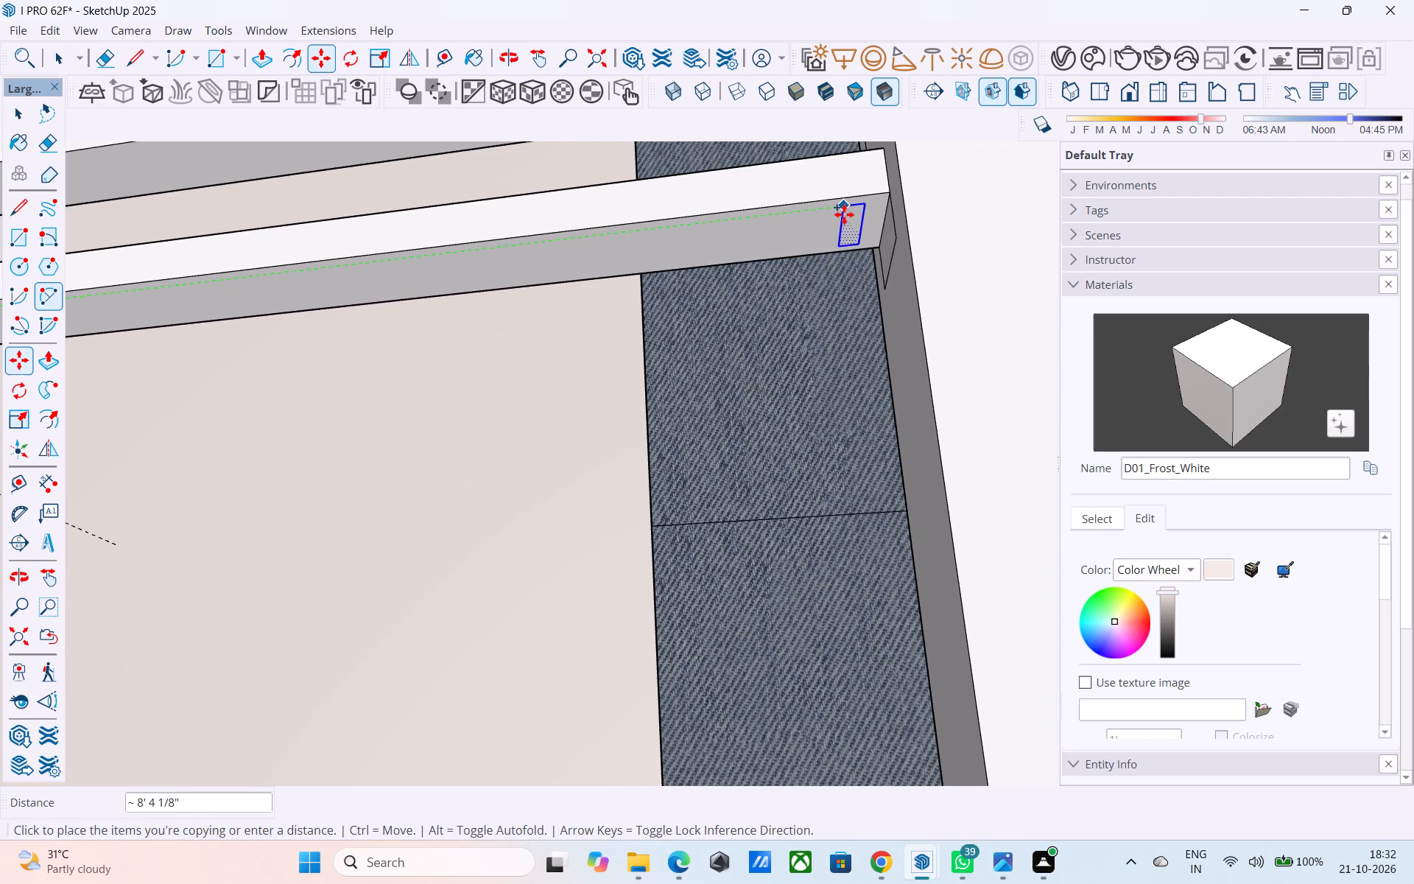
scroll(844, 213, "up", 3)
left_click(846, 211)
type("/40")
key("Return")
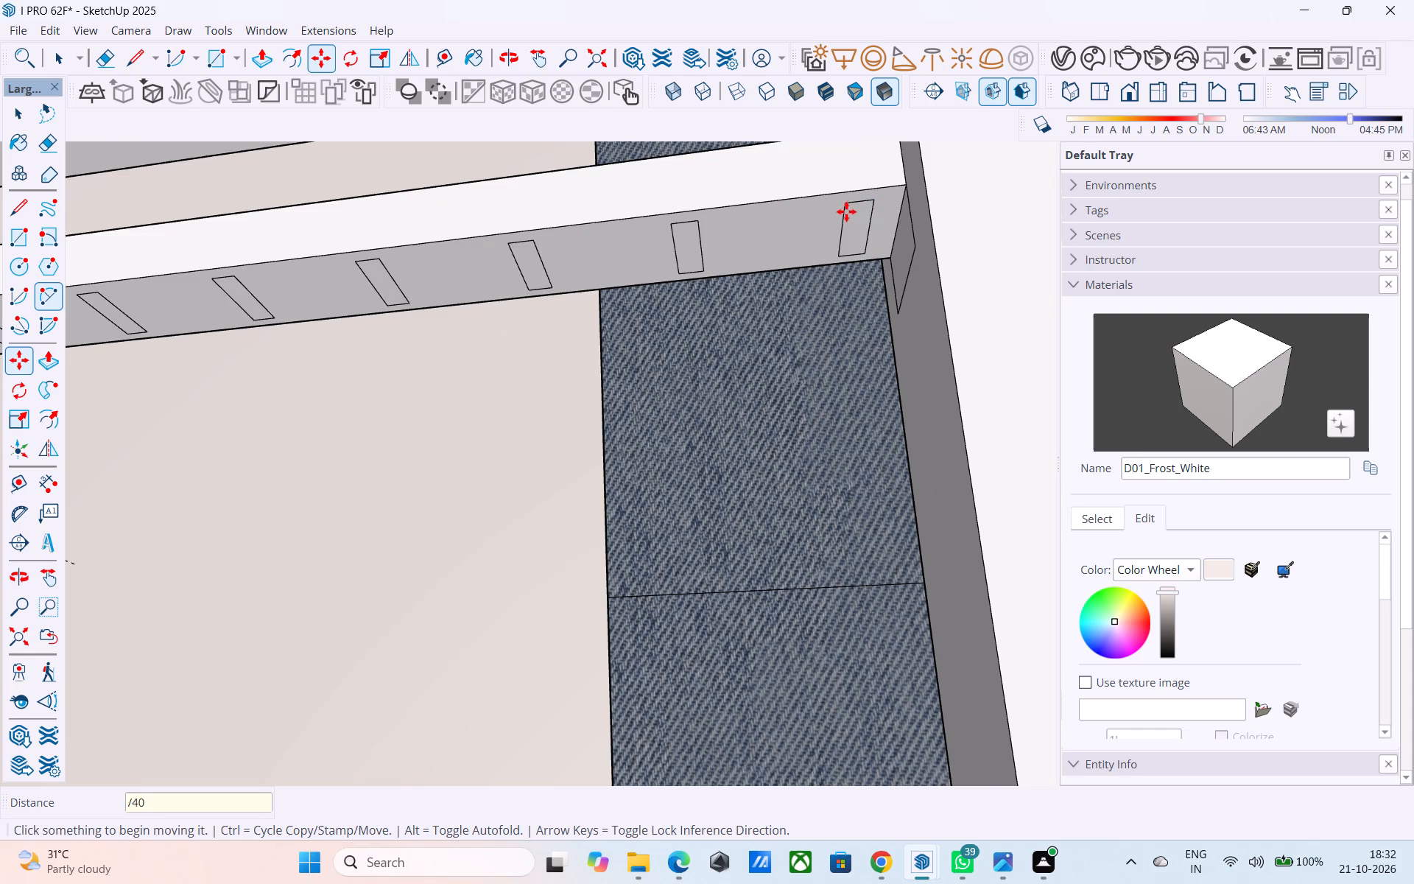
Examine the baluster profiles laid out under the lower and middle balcony railings' lower rails.
scroll(846, 214, "down", 20)
scroll(846, 214, "down", 17)
middle_click_drag(766, 202, 752, 390)
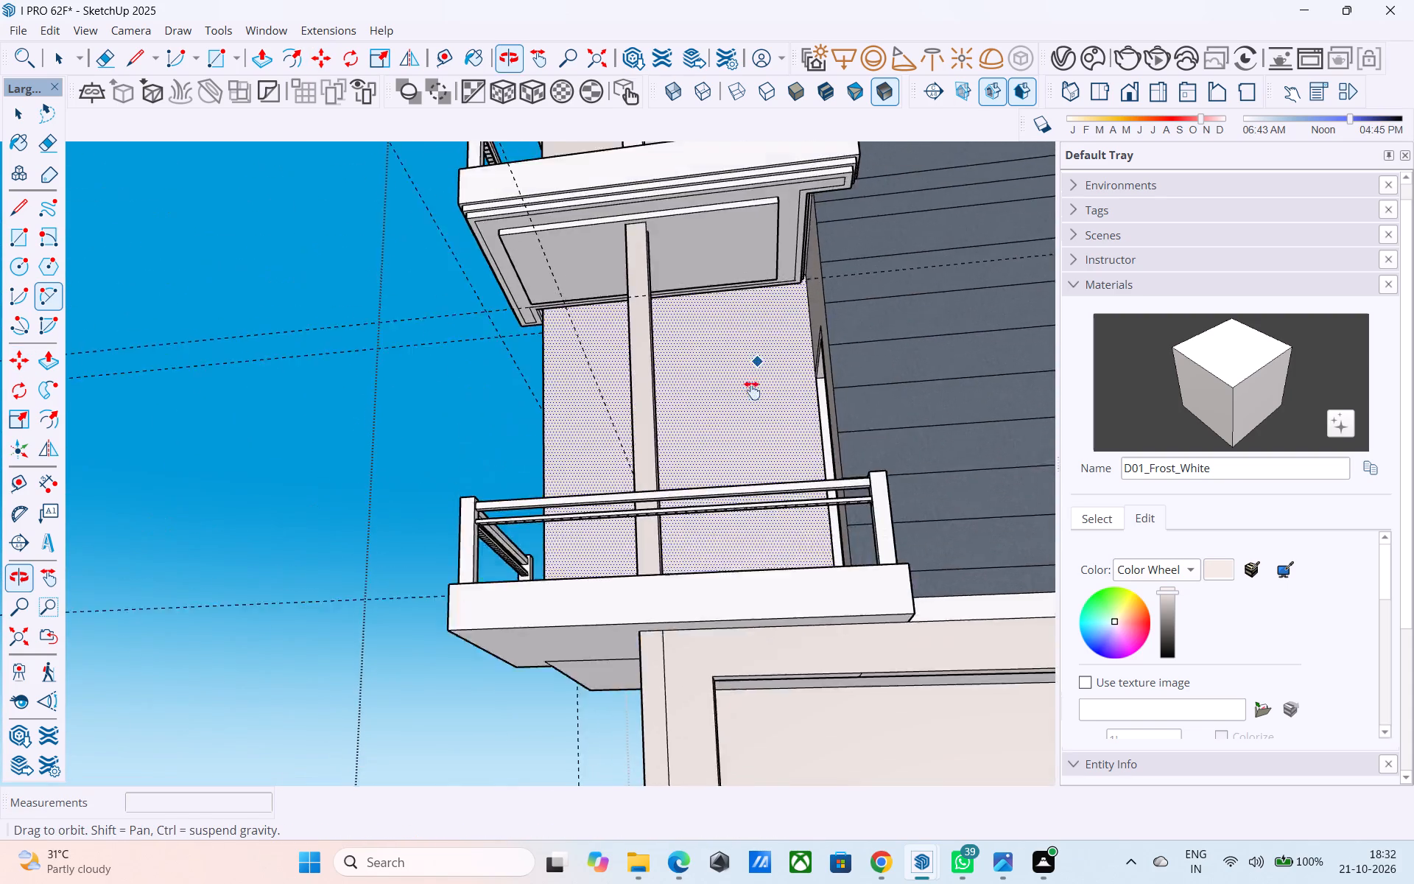
middle_click_drag(752, 390, 772, 641)
scroll(730, 421, "up", 11)
middle_click_drag(725, 441, 728, 343)
scroll(728, 401, "up", 1)
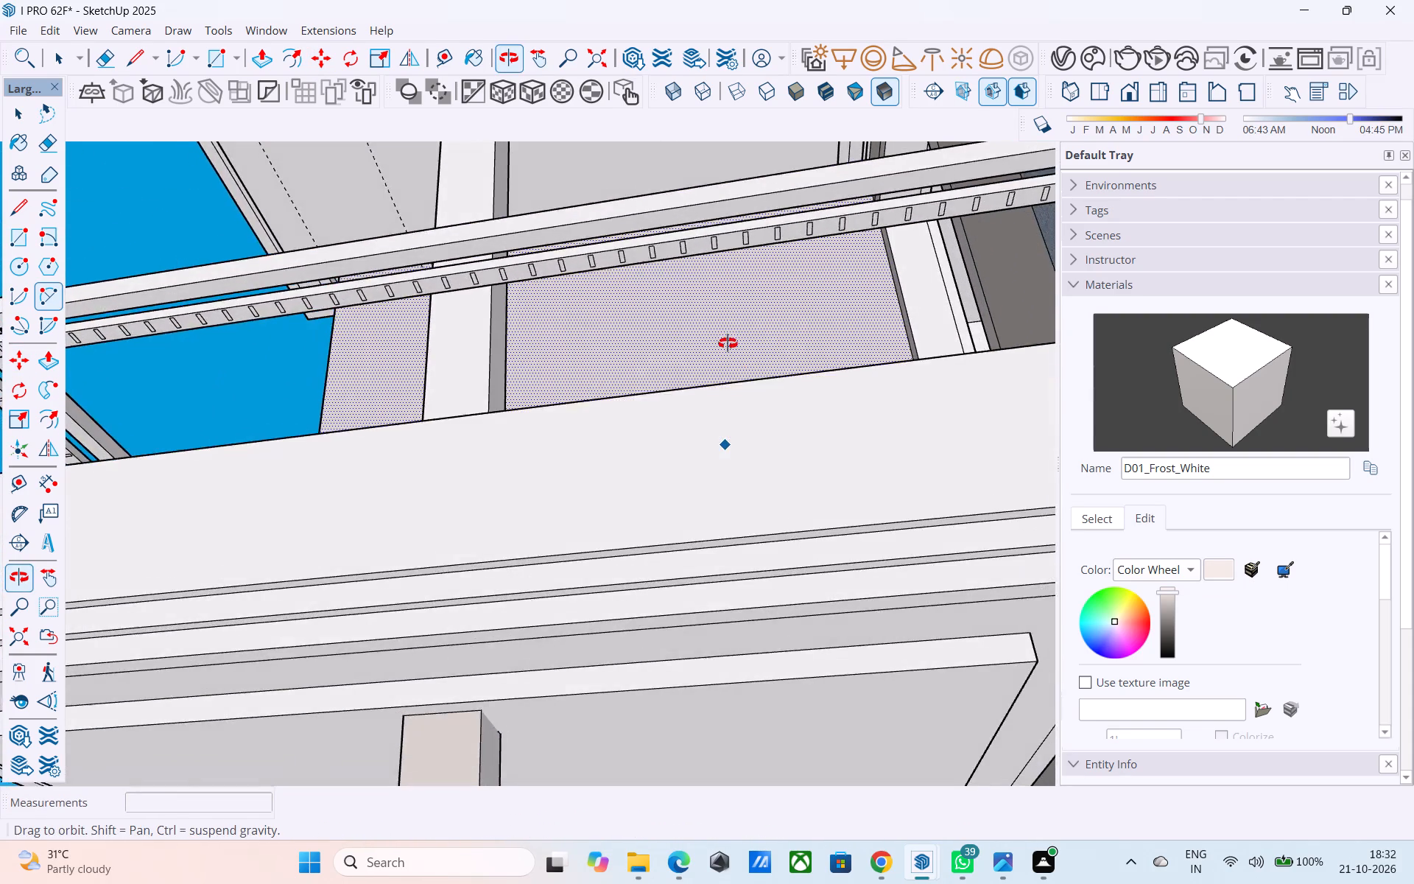
middle_click_drag(728, 343, 725, 326)
scroll(725, 302, "down", 9)
scroll(717, 313, "up", 5)
scroll(661, 290, "up", 3)
scroll(653, 292, "down", 5)
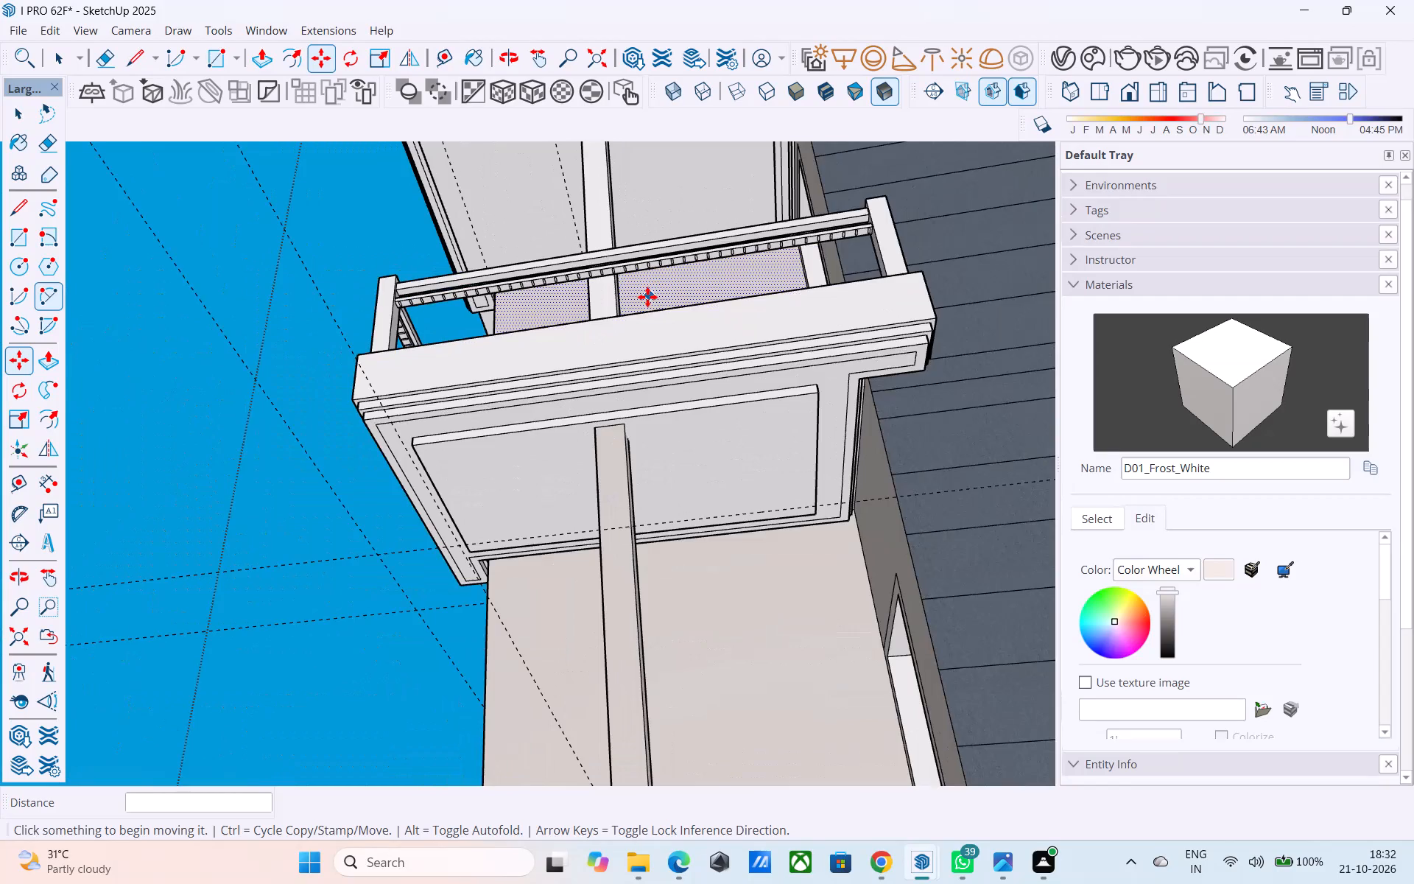
scroll(647, 290, "down", 8)
scroll(657, 367, "up", 2)
middle_click_drag(655, 365, 663, 319)
scroll(663, 319, "up", 5)
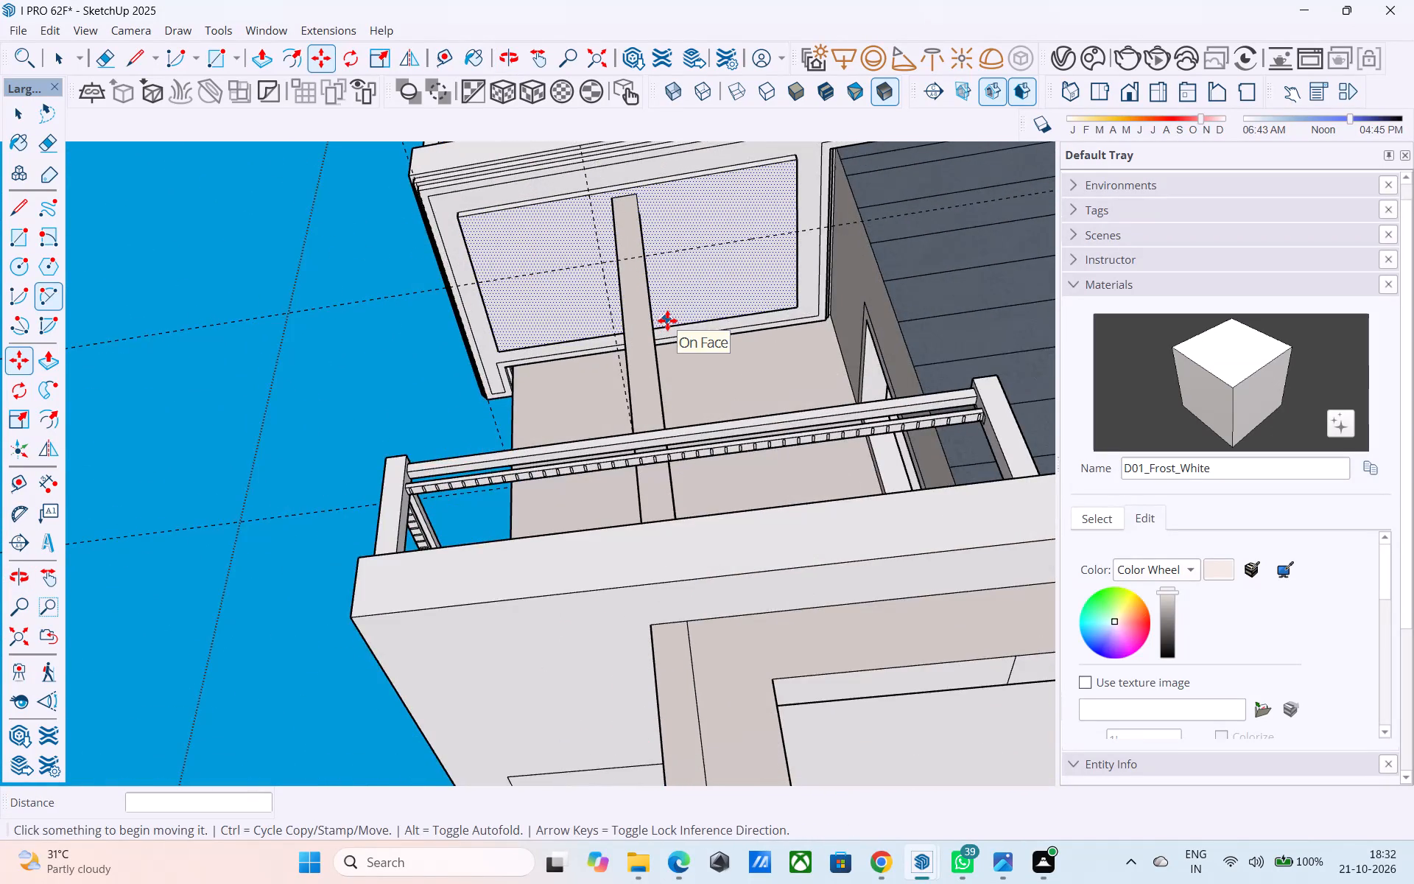
scroll(667, 320, "down", 7)
Extrude the end baluster profile beside the middle balcony's right post about 1' 4 11/16" down to the balcony ledge.
middle_click_drag(666, 312, 759, 645, "shift")
middle_click_drag(840, 635, 748, 413)
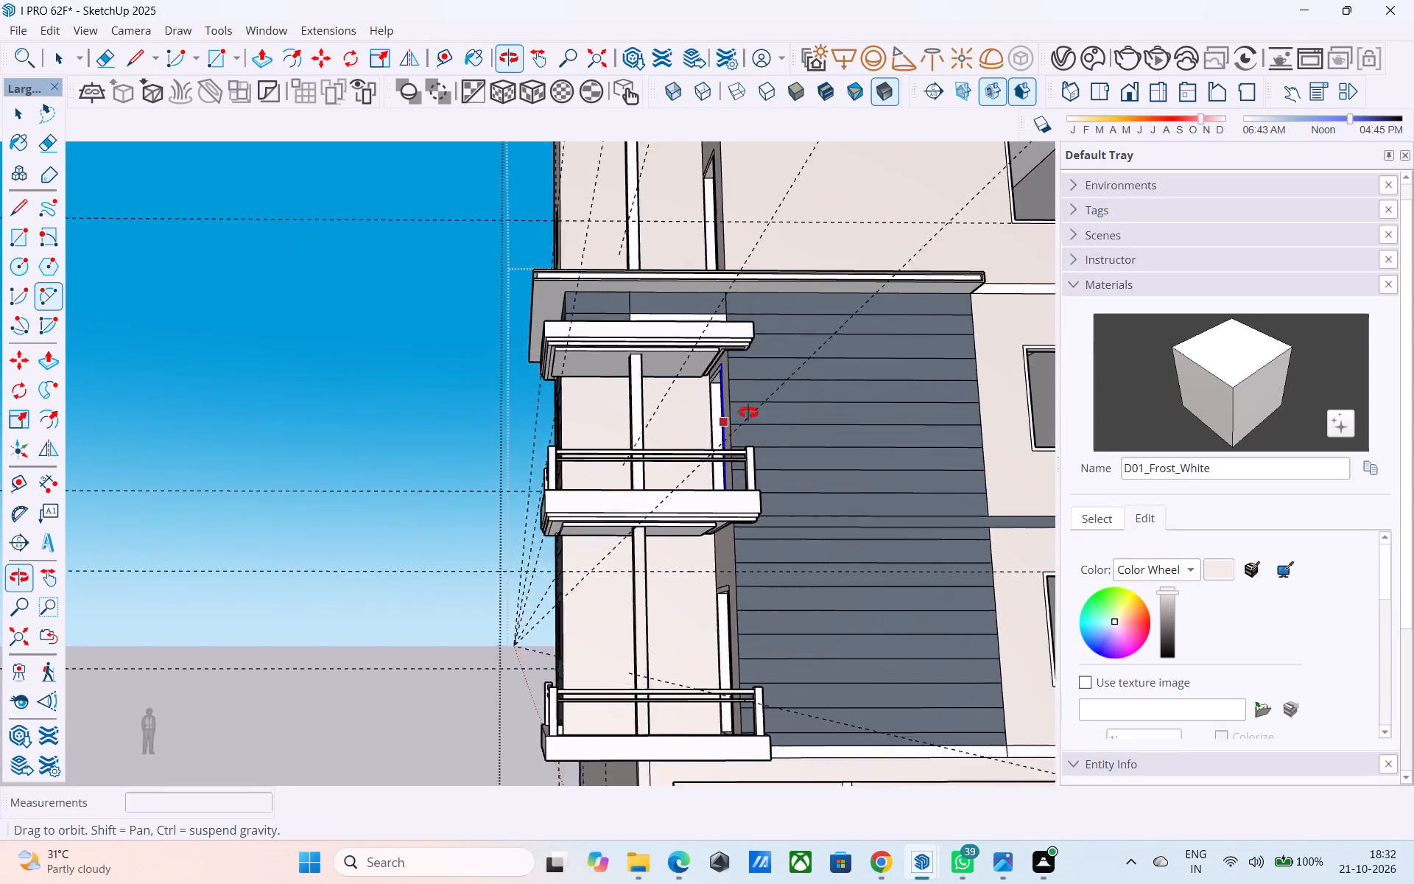
middle_click_drag(748, 413, 788, 401)
scroll(806, 423, "up", 10)
key("space")
middle_click_drag(824, 454, 803, 394)
scroll(840, 394, "up", 9)
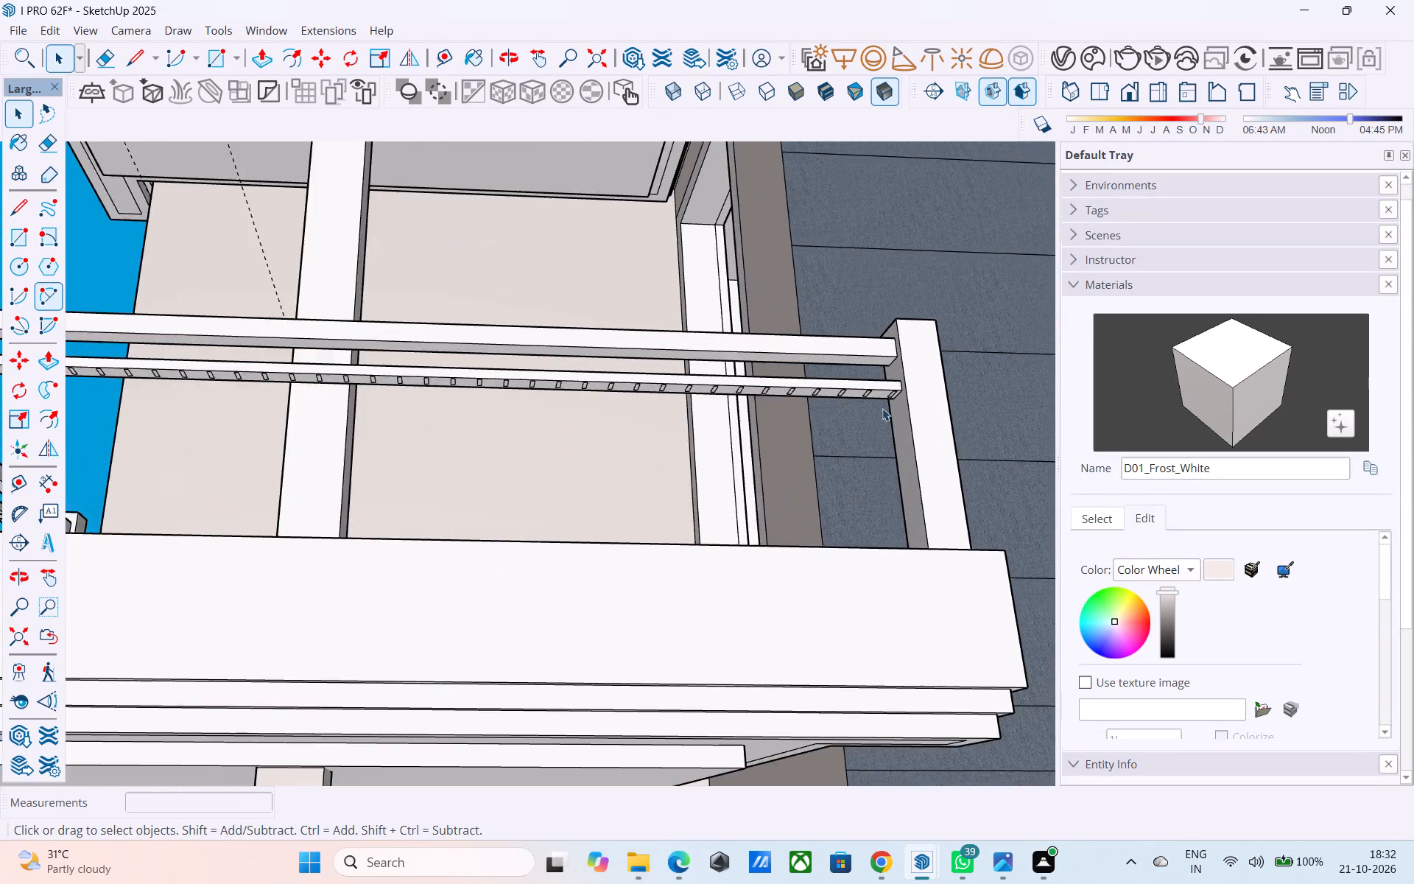
scroll(882, 408, "up", 8)
middle_click_drag(884, 405, 882, 395)
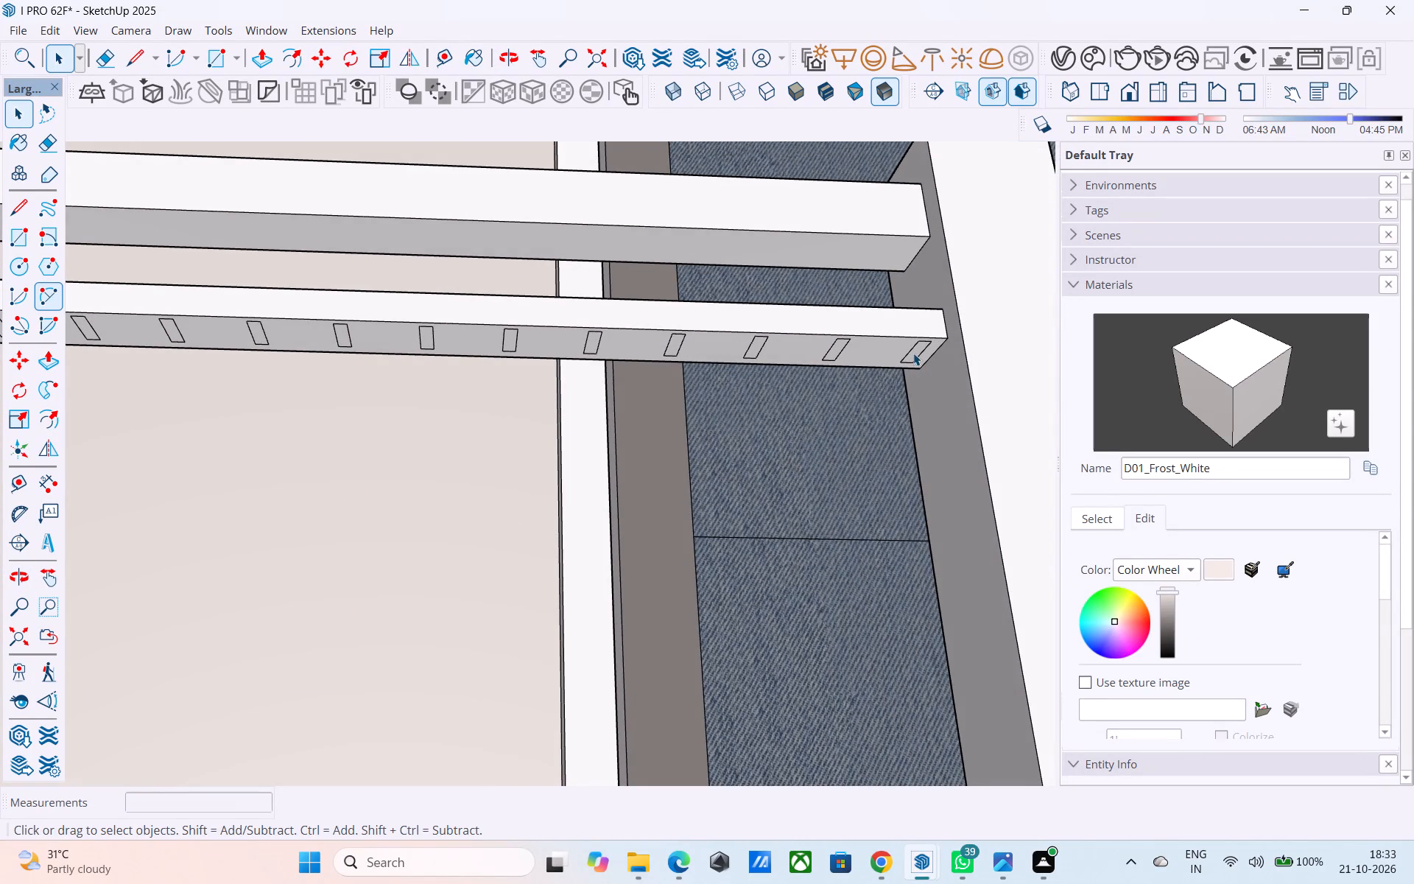
left_click(913, 352)
left_click(913, 351)
scroll(913, 352, "up", 3)
key("p")
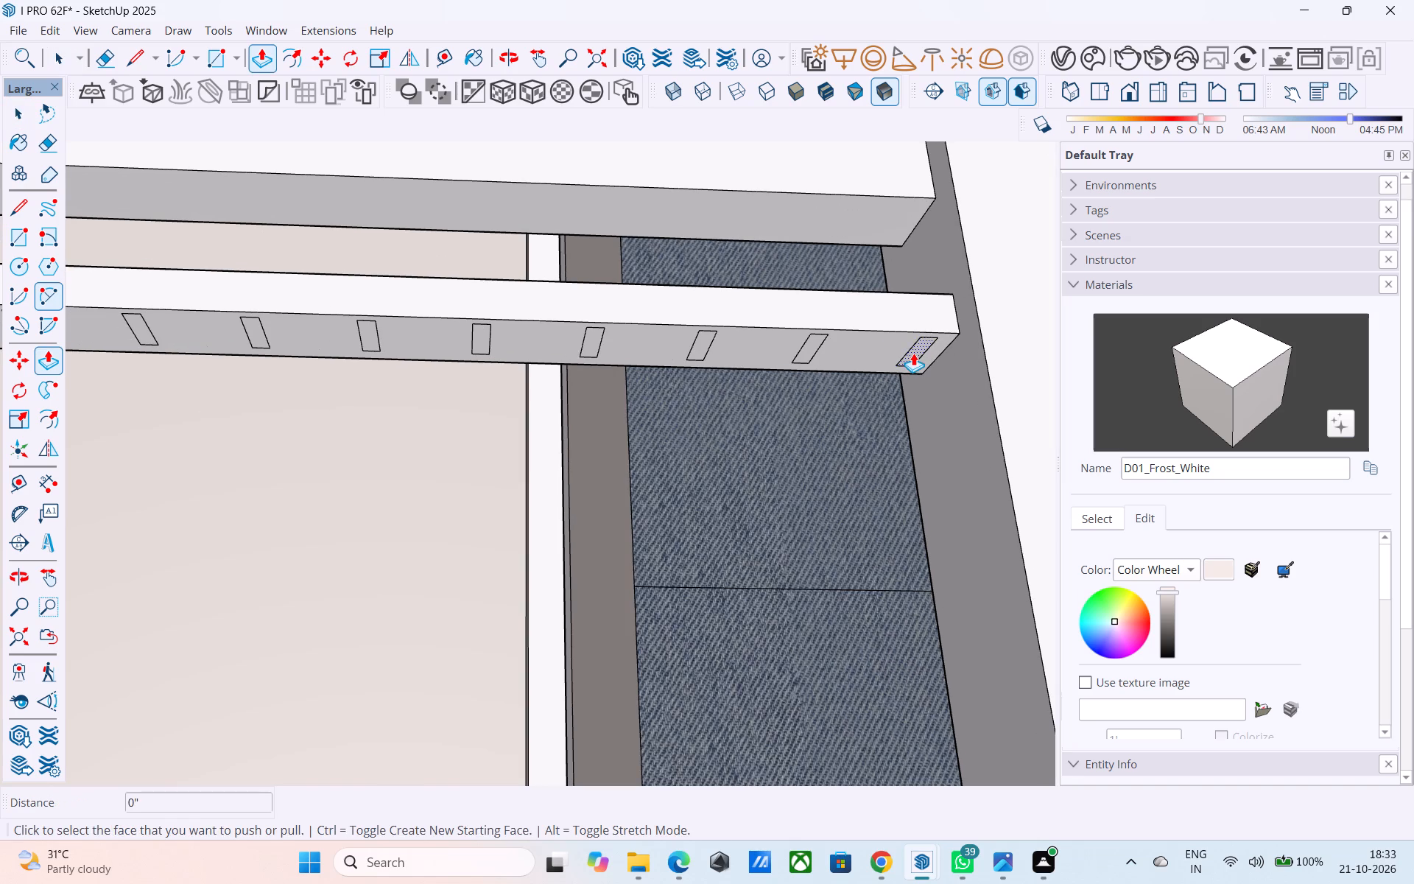
left_click(913, 353)
scroll(912, 394, "down", 18)
middle_click_drag(925, 502, 955, 771)
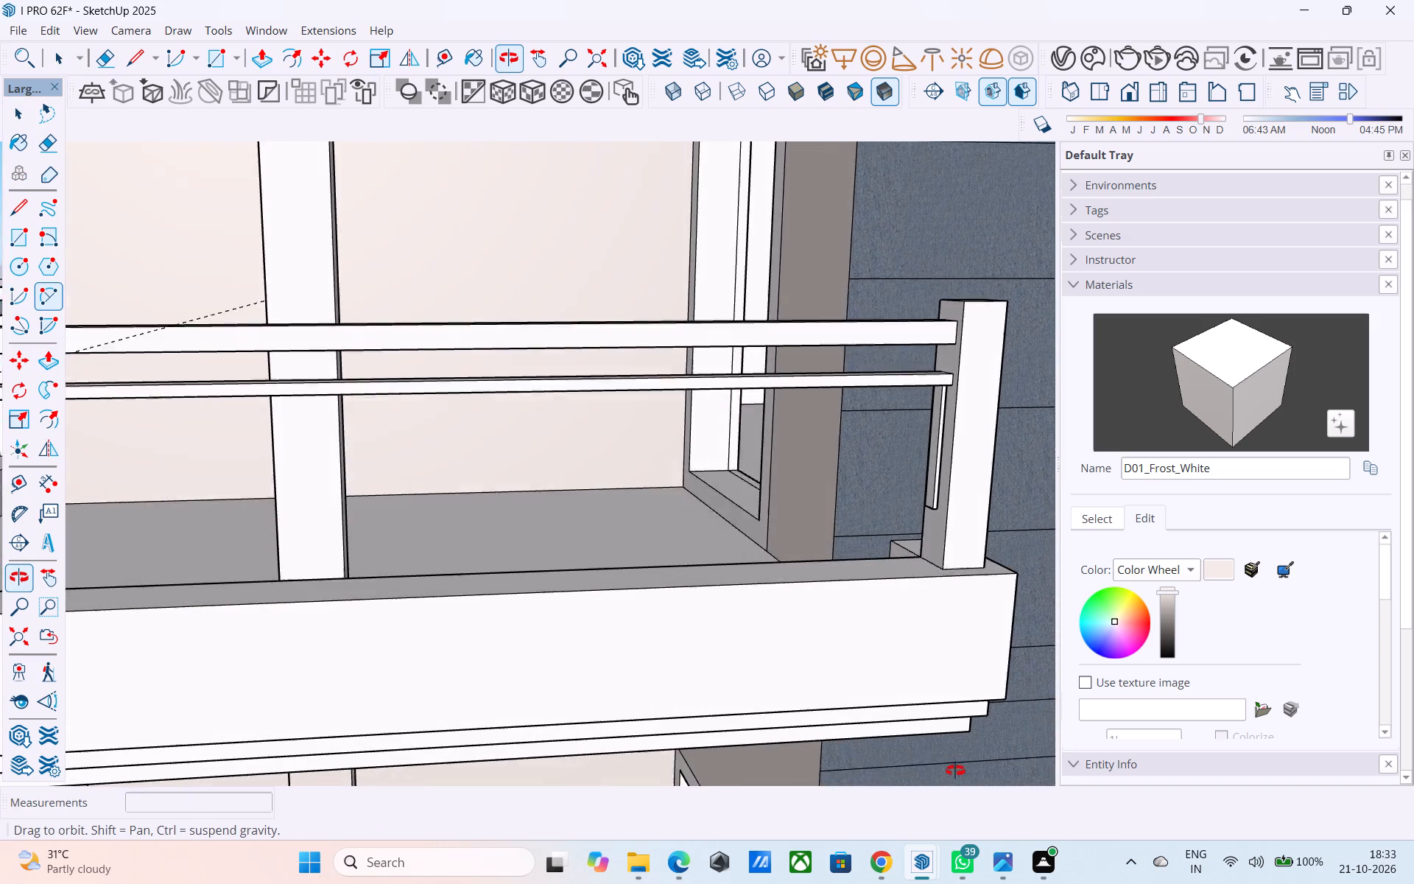
middle_click_drag(955, 771, 955, 777)
left_click(877, 561)
Extrude the next five baluster profiles from the right post on the middle balcony's longer side by the same distance.
middle_click_drag(871, 552, 848, 282)
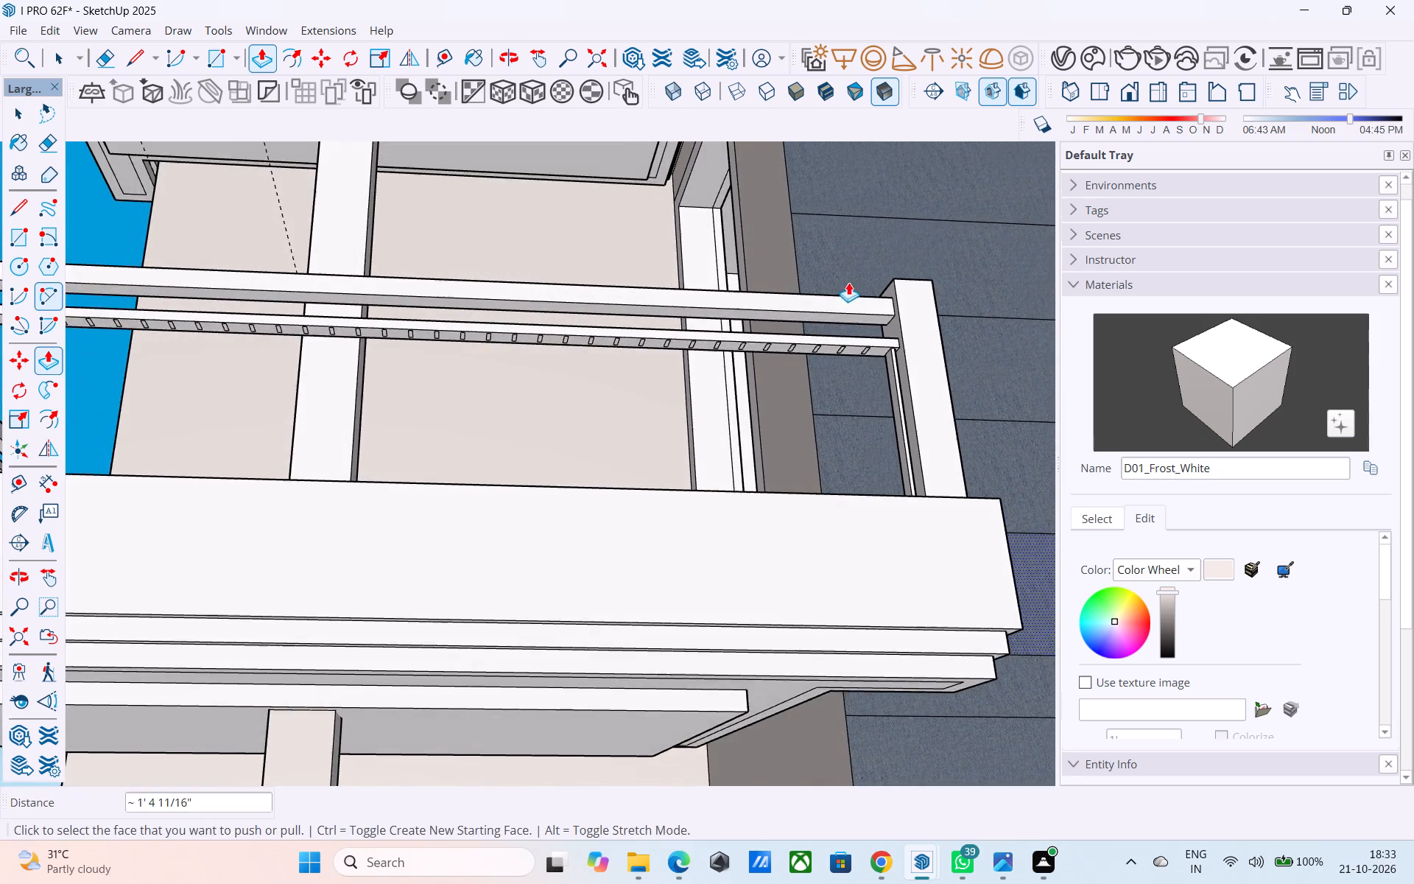
scroll(840, 326, "up", 3)
middle_click_drag(851, 362, 922, 292)
scroll(919, 294, "up", 12)
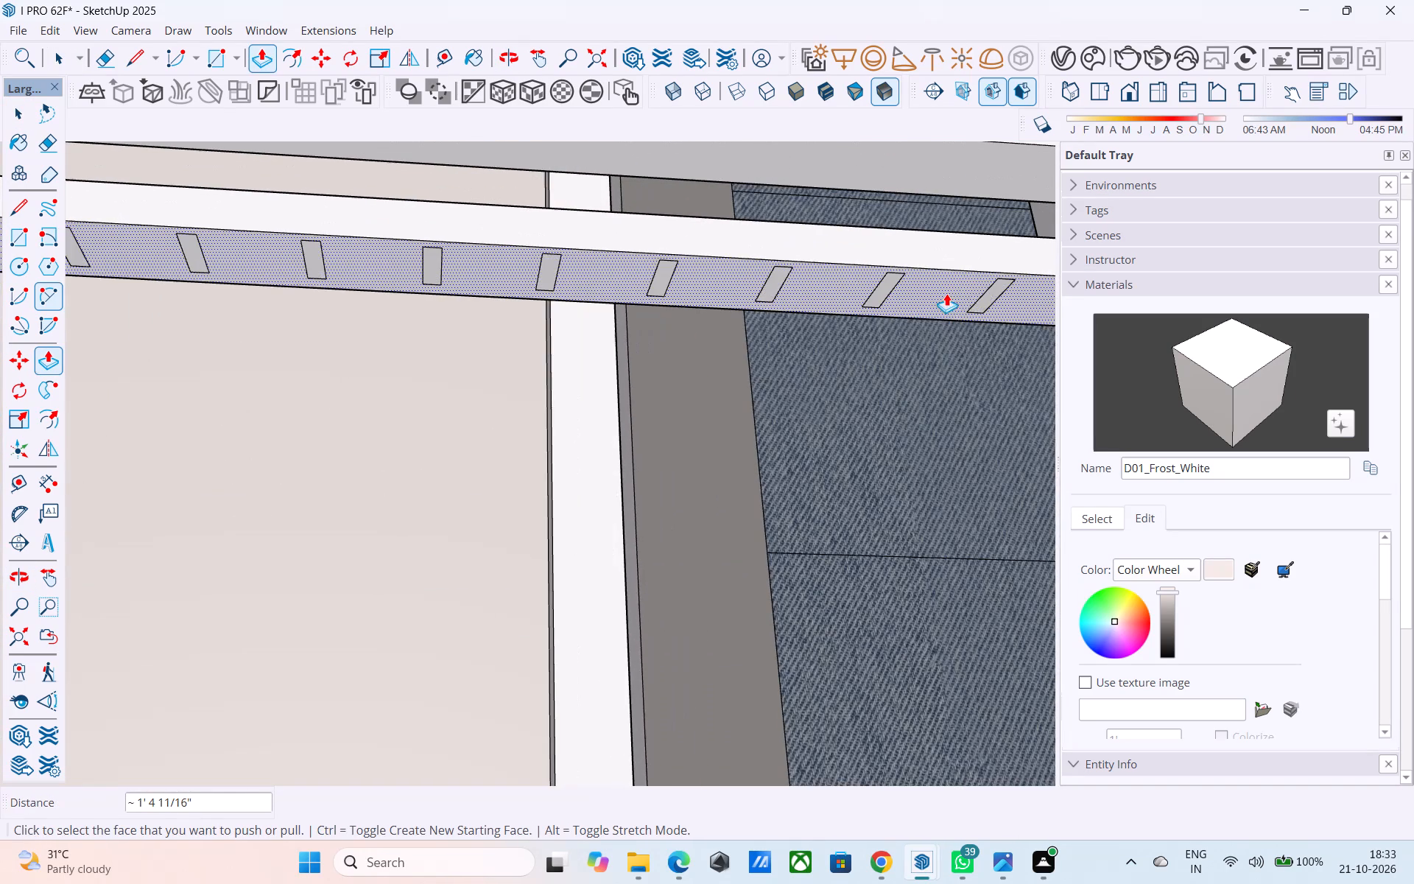
scroll(974, 301, "up", 6)
double_click(985, 303)
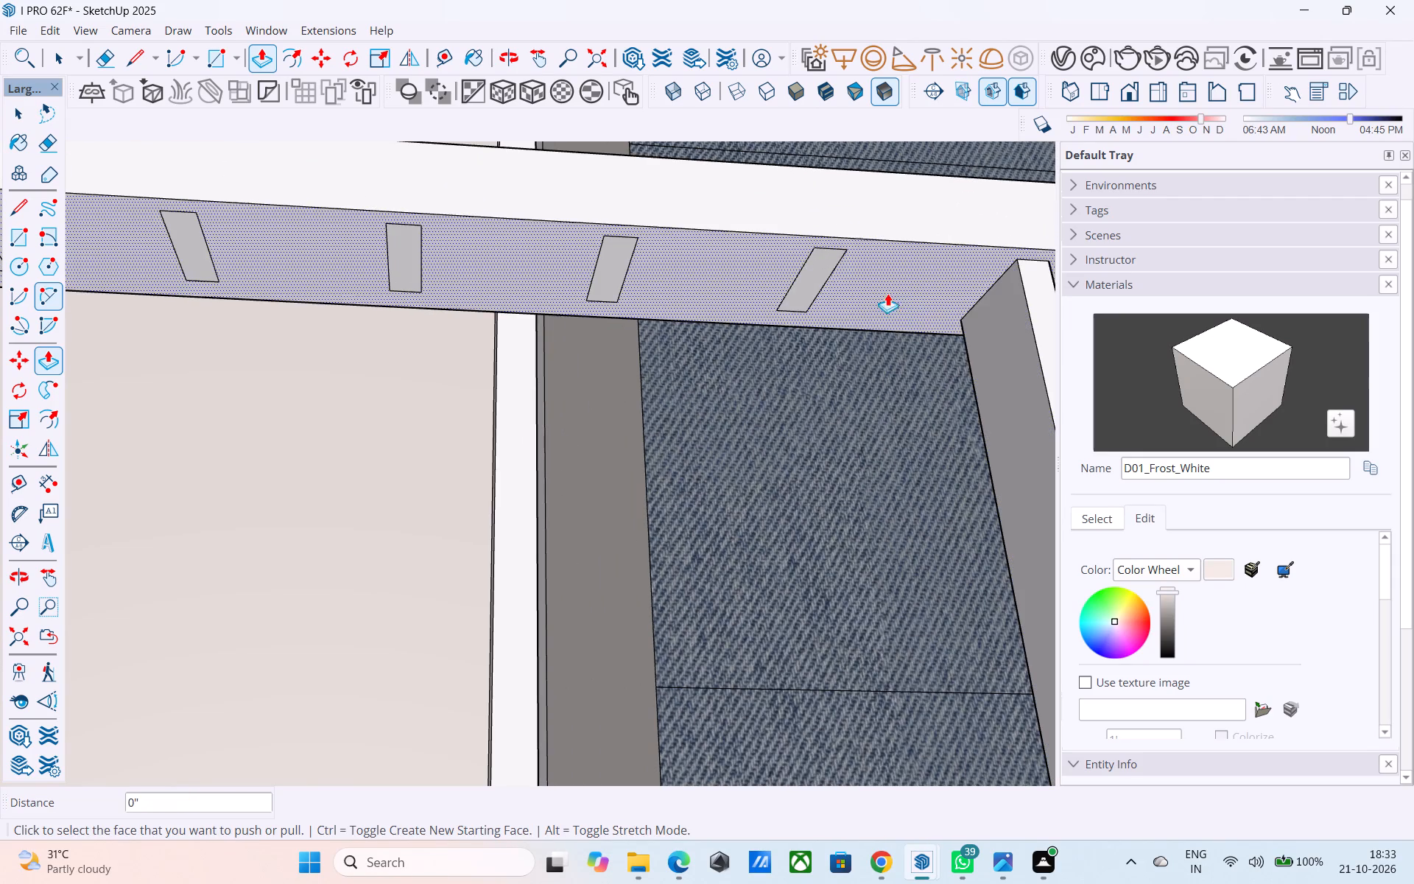
double_click(805, 289)
double_click(617, 267)
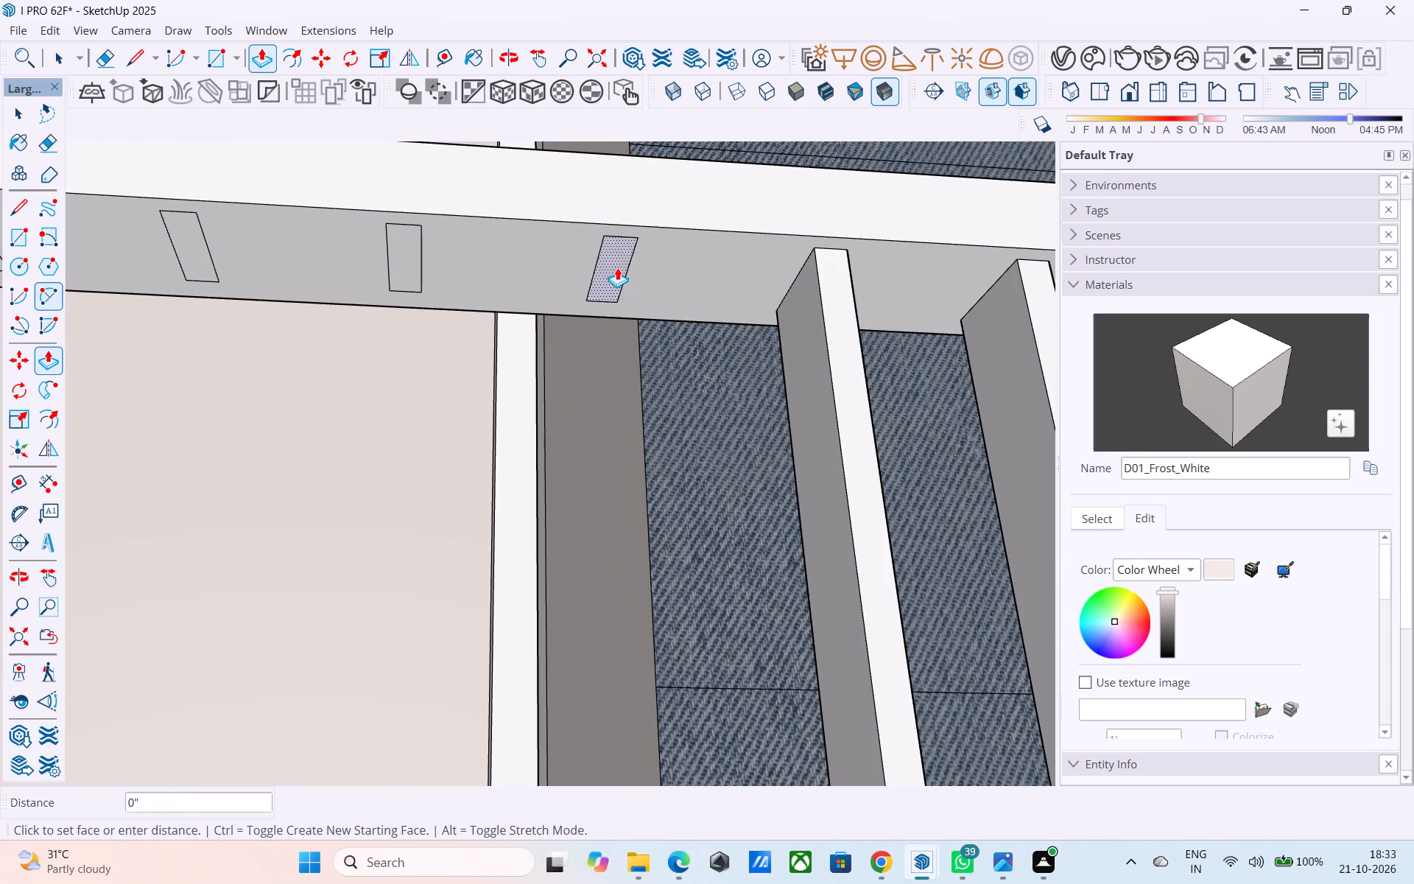
scroll(824, 234, "down", 11)
scroll(625, 255, "up", 8)
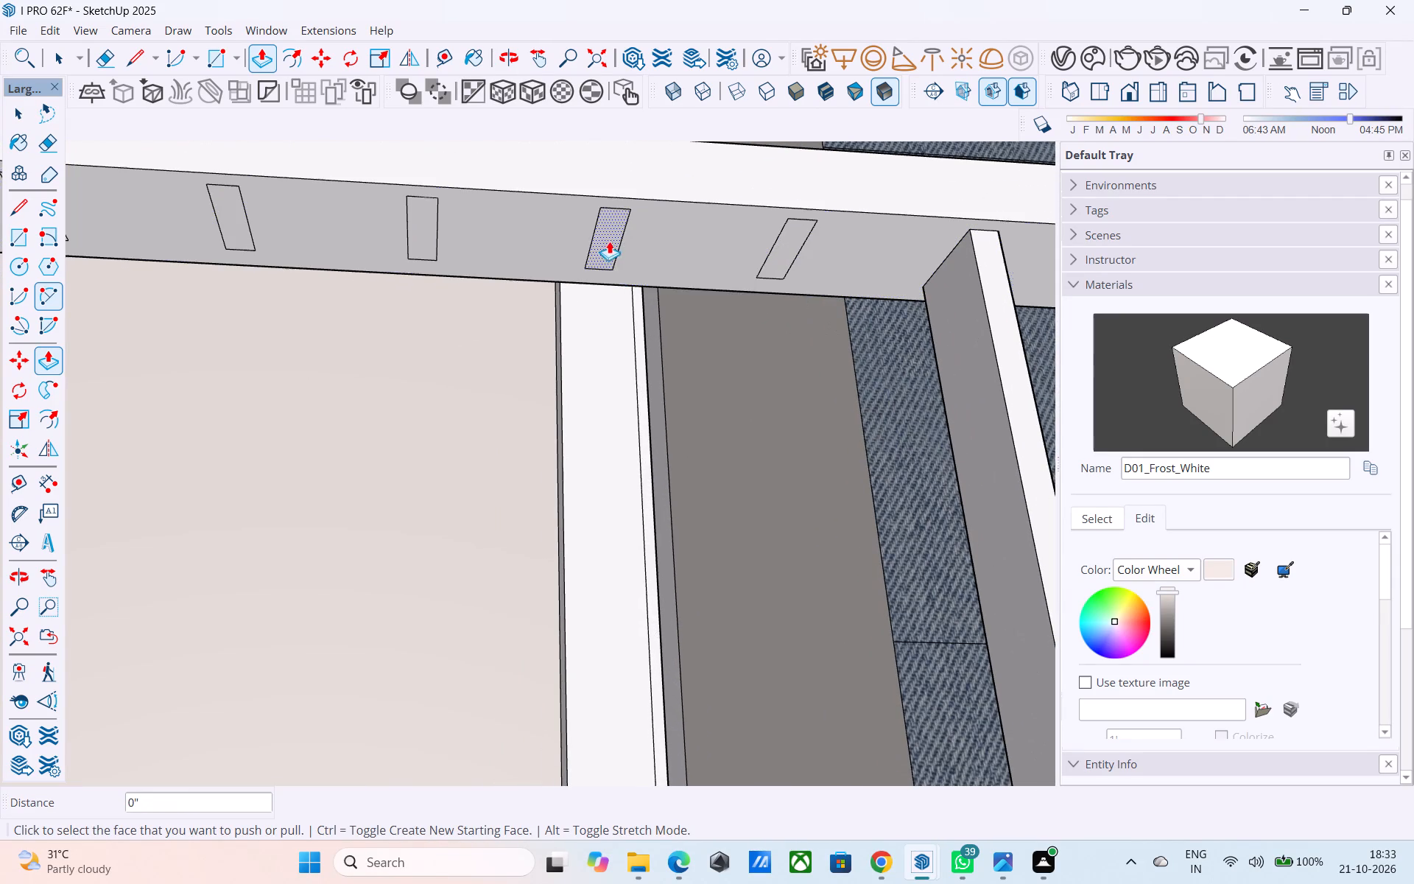
double_click(607, 239)
double_click(773, 256)
scroll(920, 245, "down", 5)
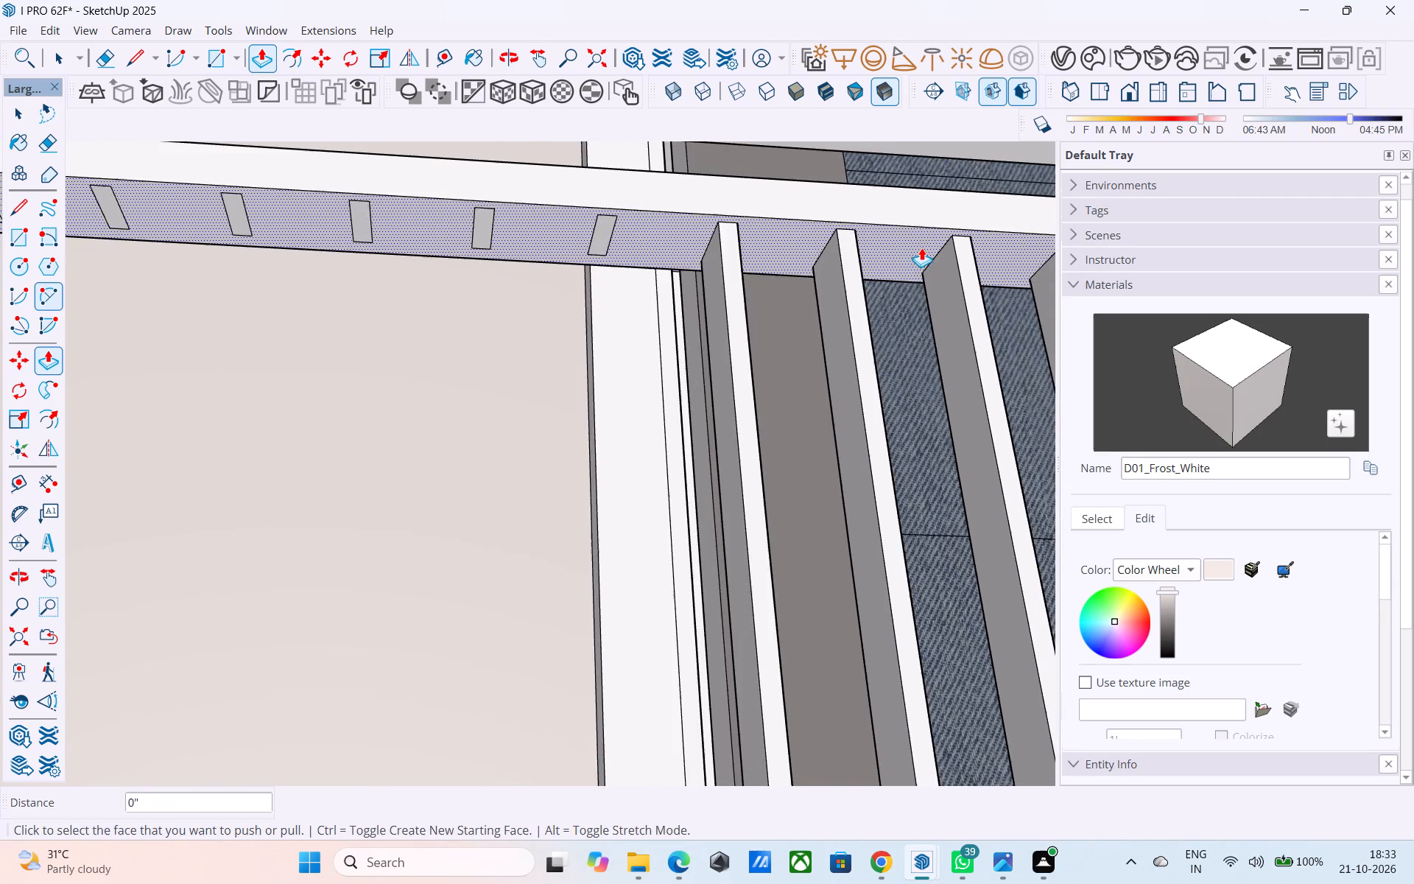
scroll(923, 248, "down", 5)
scroll(717, 252, "up", 5)
Extrude the seventh baluster profile from the right post about 1' 4 5/8" down to the middle balcony's ledge.
double_click(714, 232)
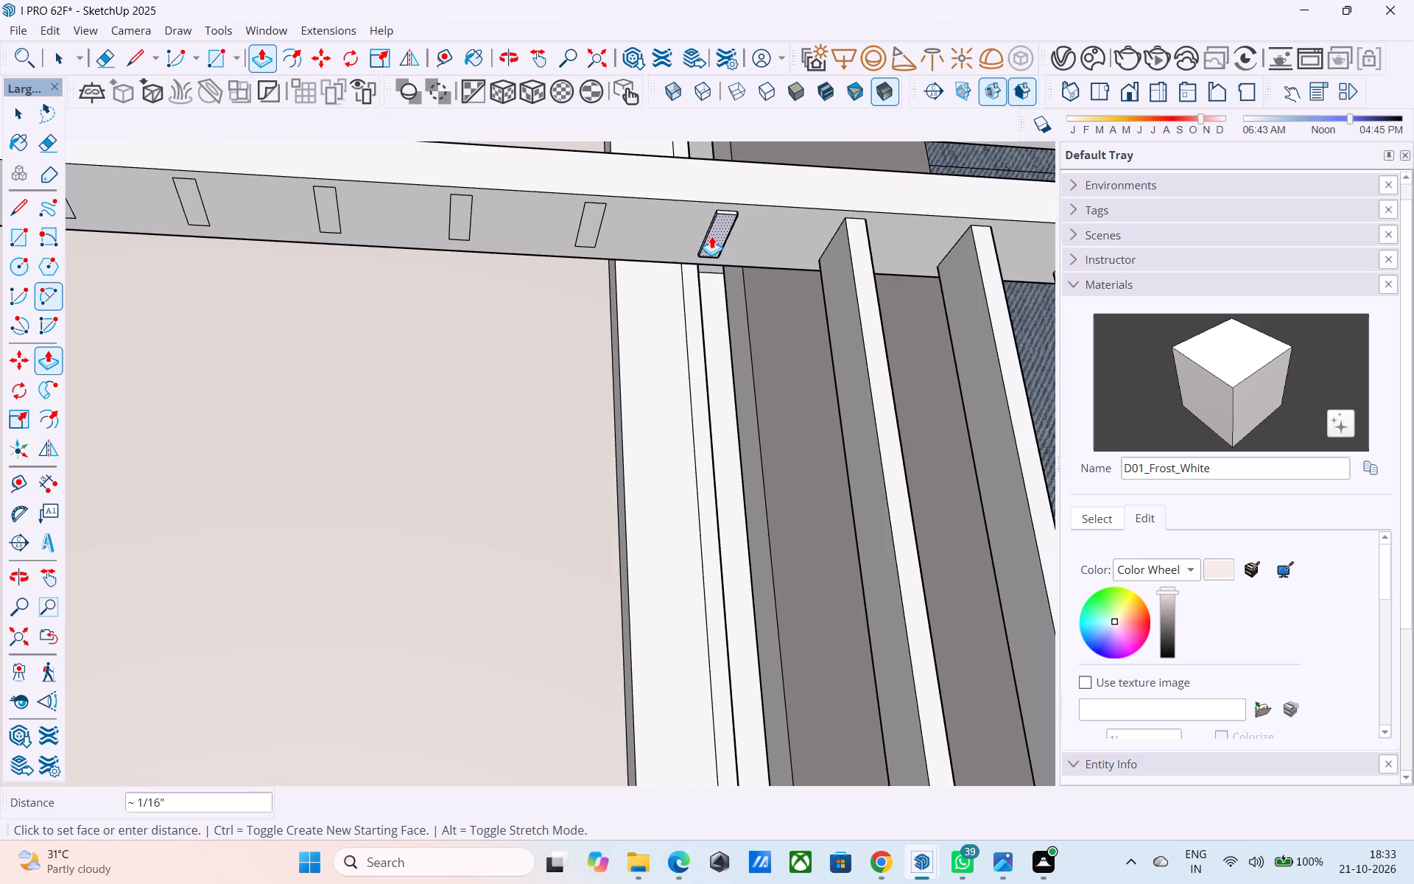
scroll(714, 234, "down", 12)
middle_click_drag(731, 340, 728, 598)
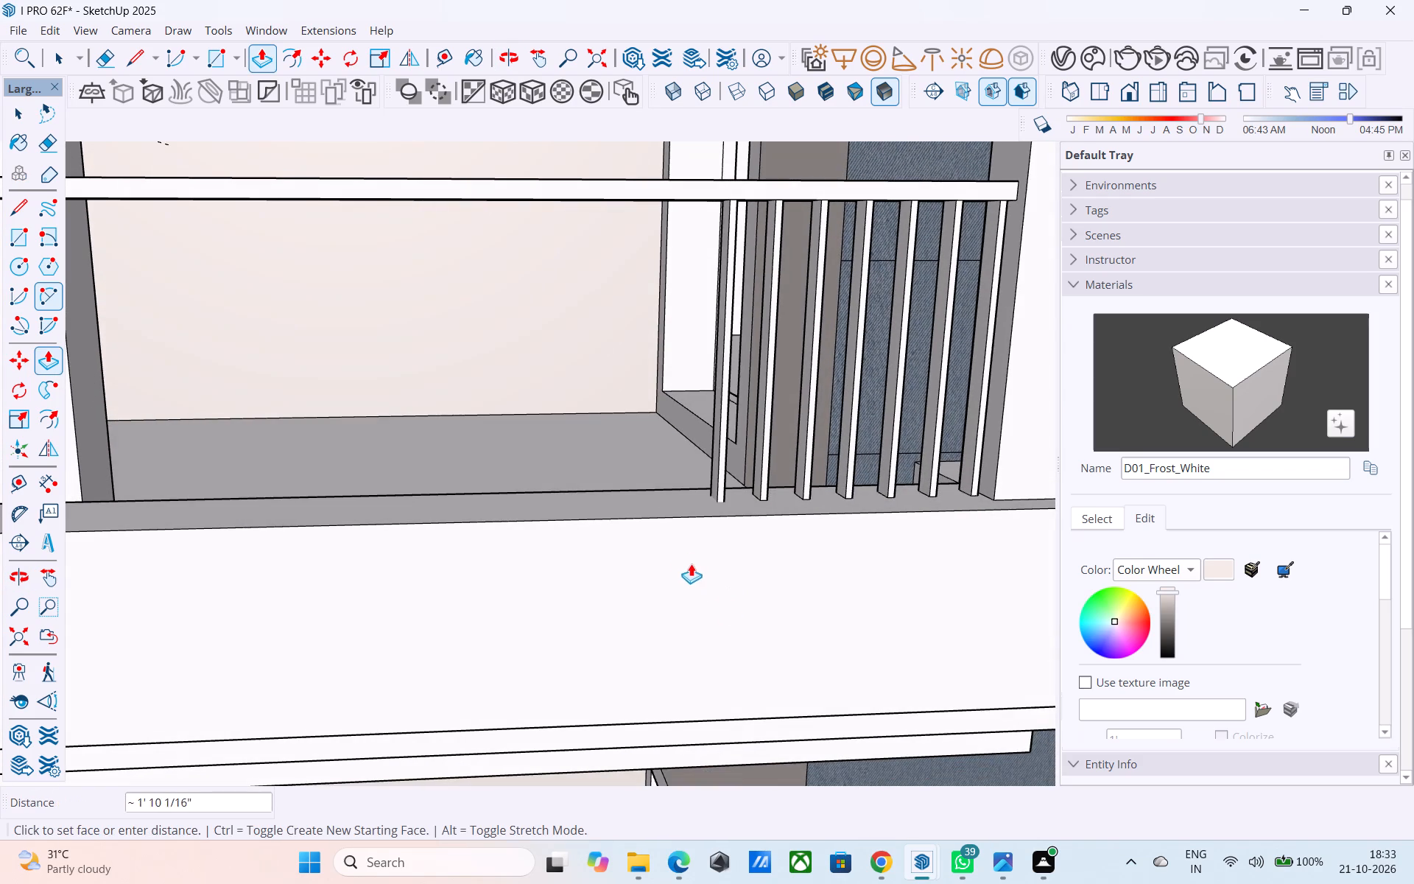
left_click(675, 508)
Extrude the next three baluster profiles along the middle balcony's longer lower rail by the same distance, continuing away from the right post.
scroll(688, 586, "down", 2)
scroll(699, 615, "up", 1)
scroll(699, 616, "down", 3)
middle_click_drag(656, 294, 656, 262)
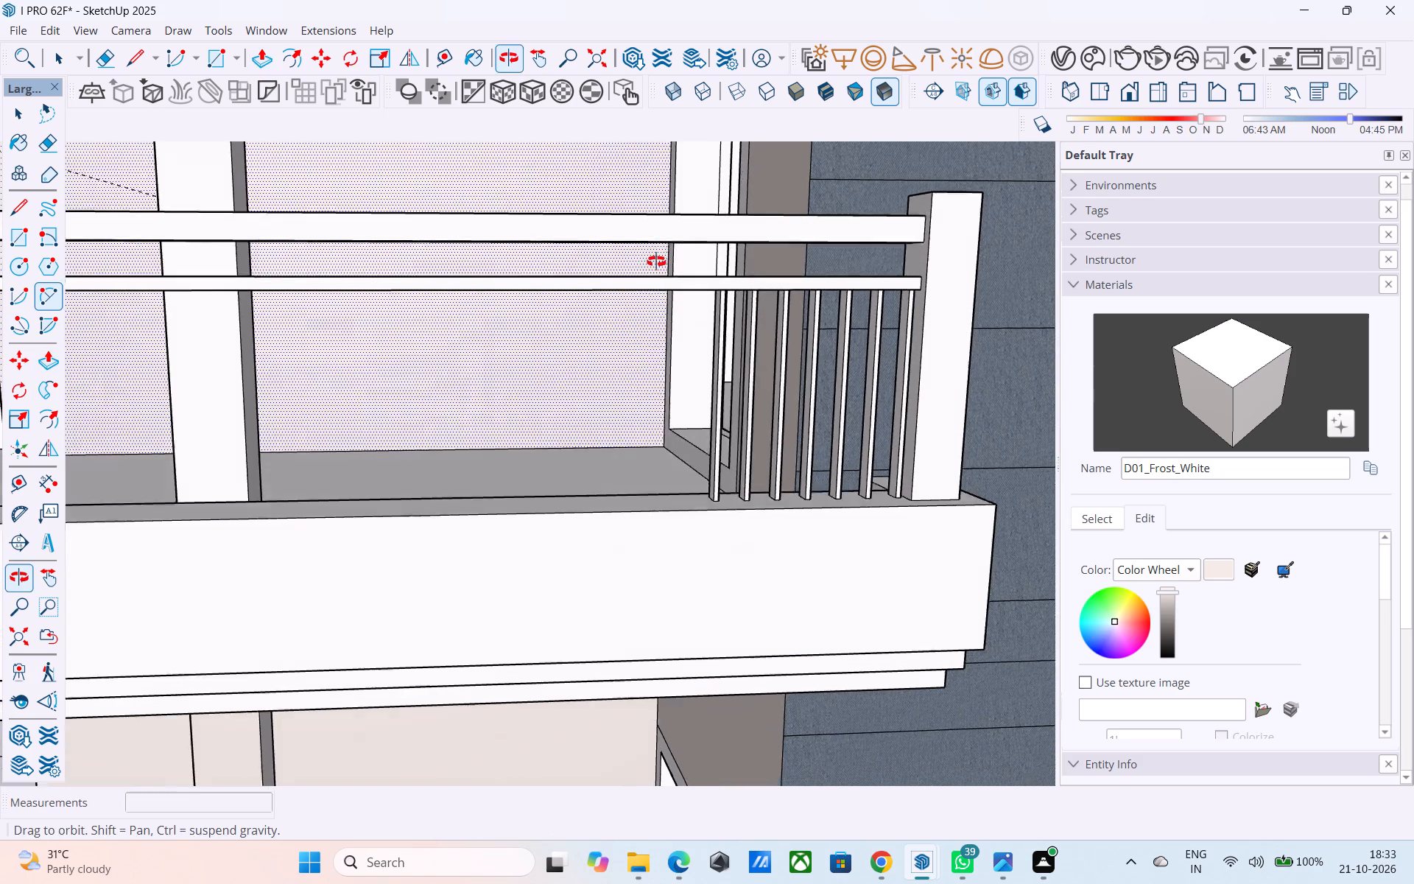
middle_click_drag(656, 262, 665, 234)
scroll(666, 225, "up", 4)
scroll(639, 426, "down", 7)
middle_click_drag(624, 506, 627, 387)
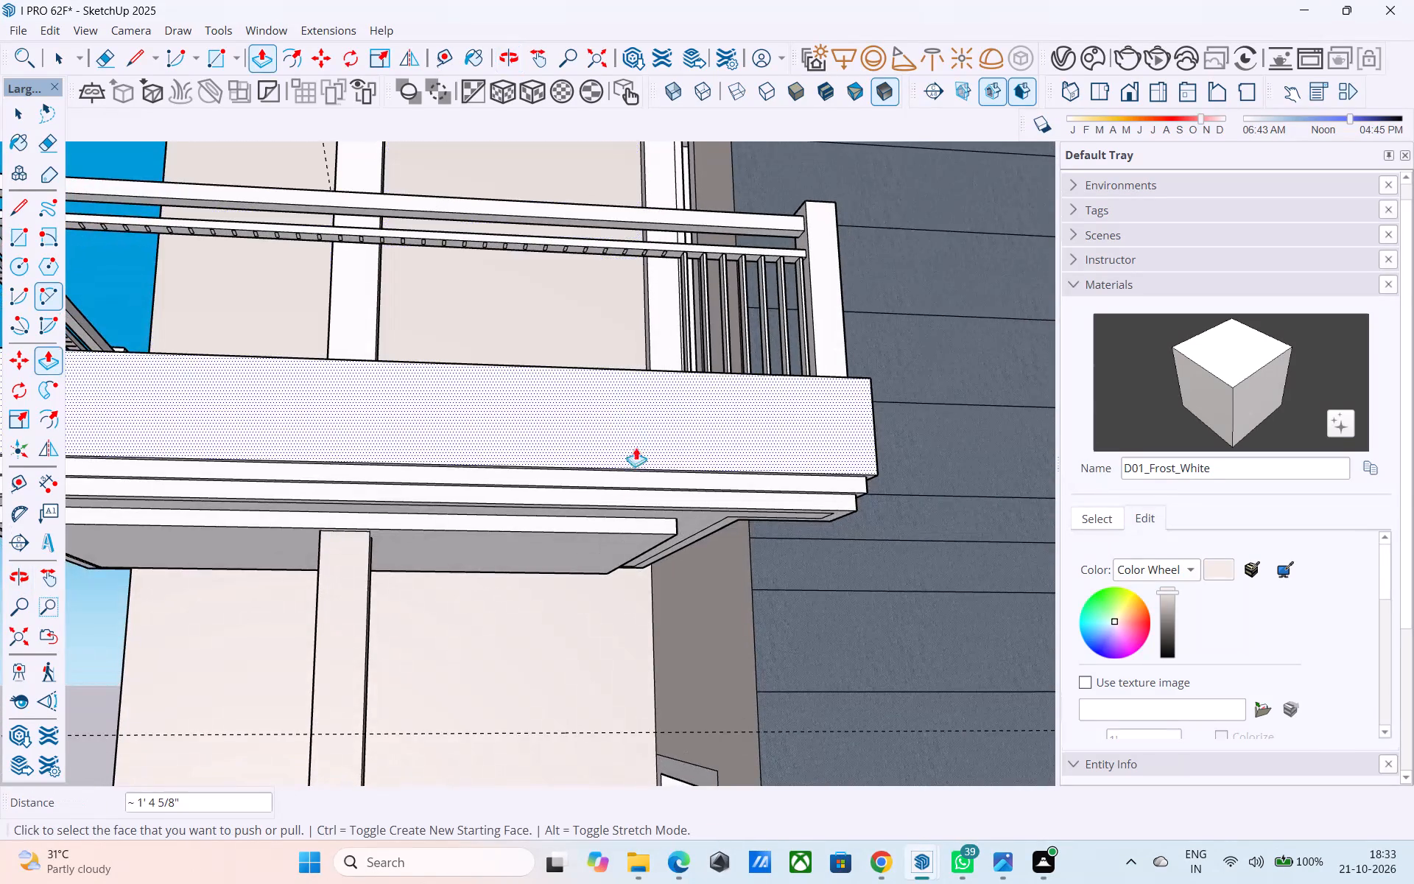
scroll(631, 513, "down", 7)
middle_click_drag(618, 720, 612, 670)
scroll(524, 254, "up", 5)
middle_click_drag(535, 320, 538, 304)
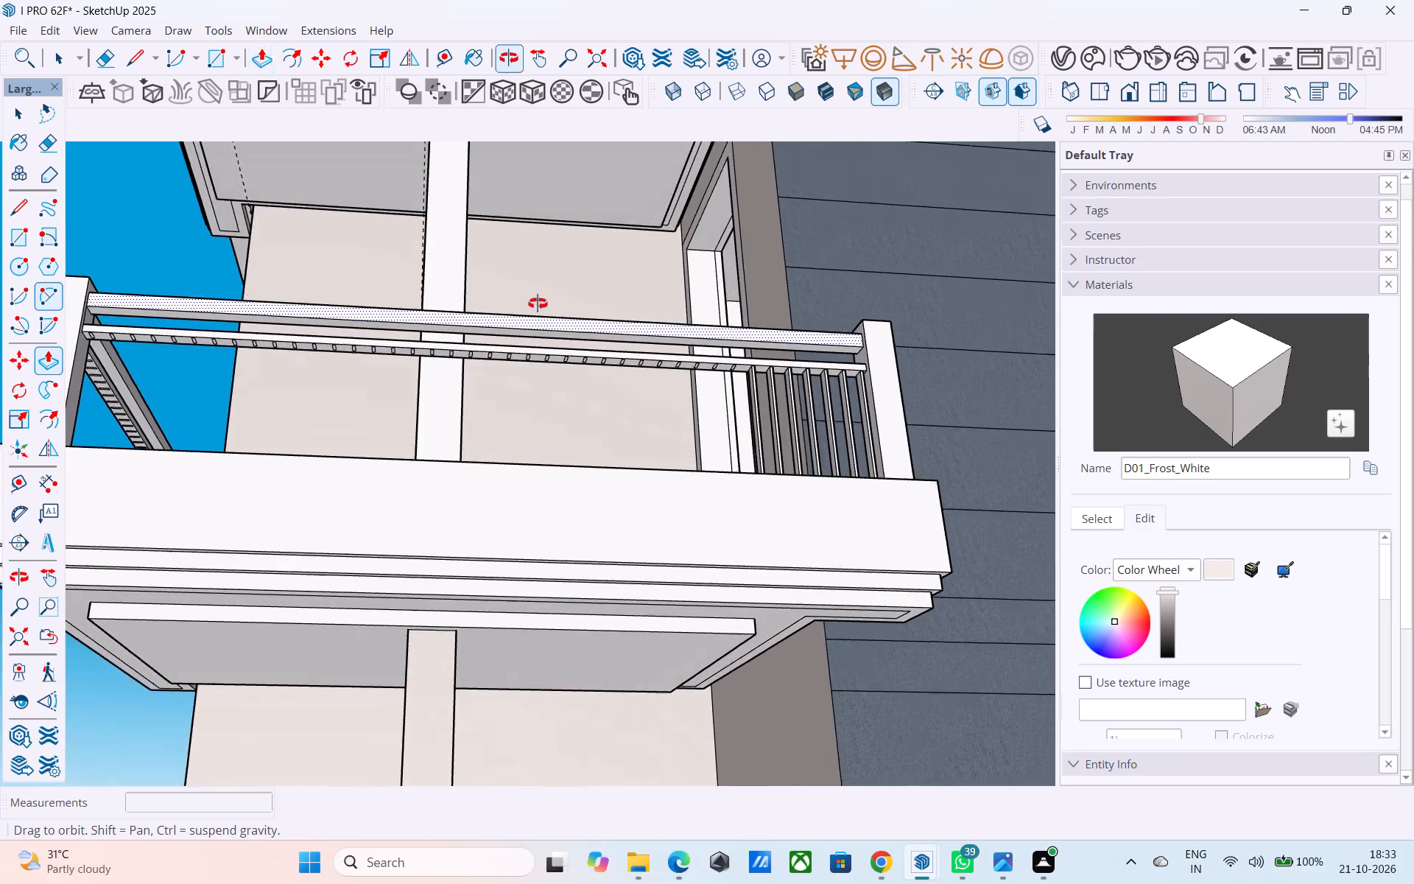
middle_click_drag(538, 304, 540, 301)
middle_click_drag(625, 282, 561, 254)
scroll(619, 303, "up", 9)
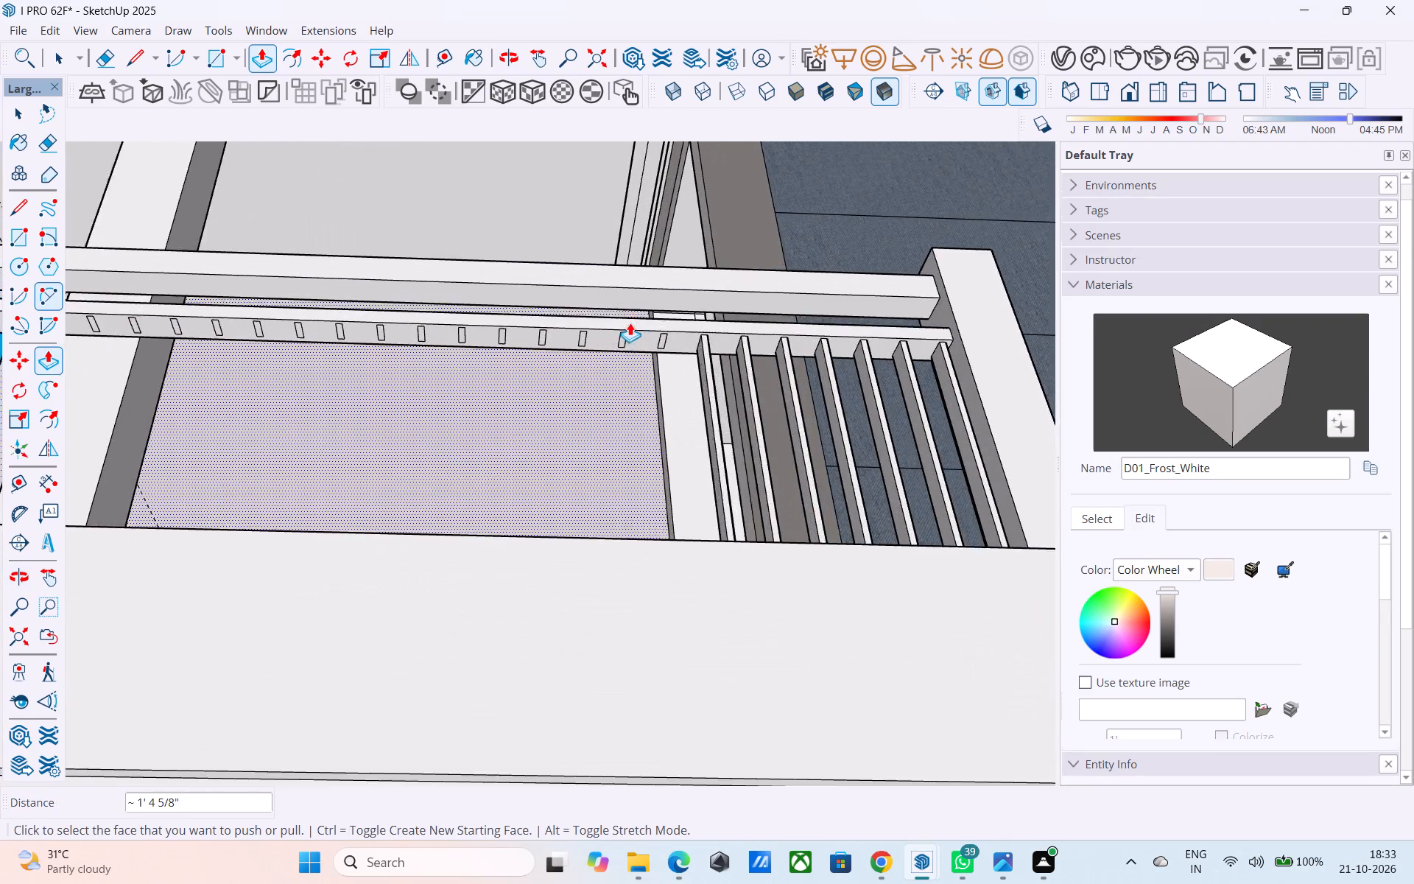
scroll(630, 323, "up", 10)
double_click(708, 359)
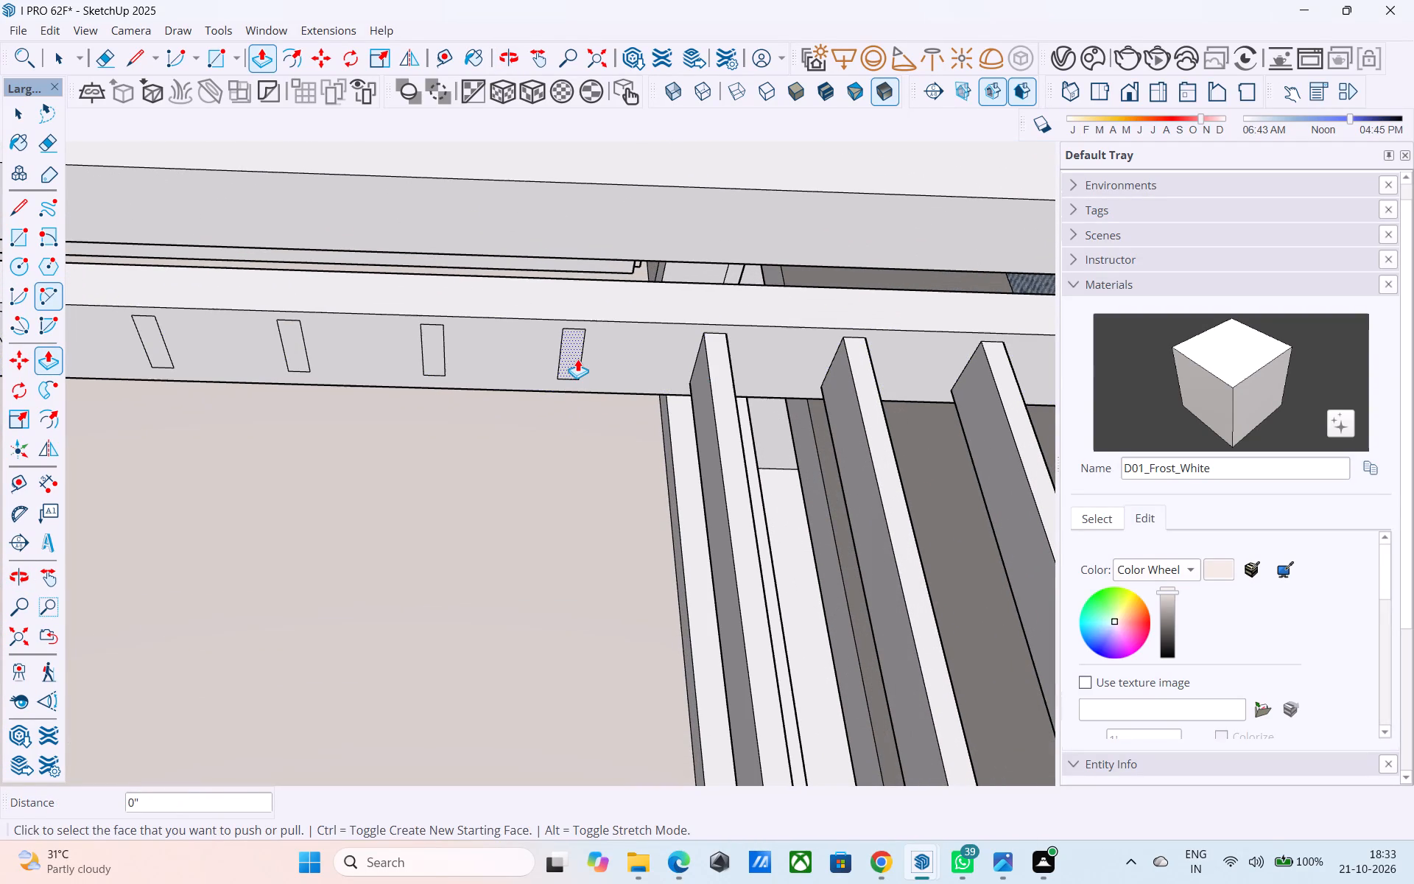
double_click(577, 358)
double_click(435, 359)
Extrude the following four baluster profiles under the middle balcony's longer lower rail by the same distance.
scroll(482, 340, "down", 3)
middle_click_drag(481, 348, 880, 326, "shift")
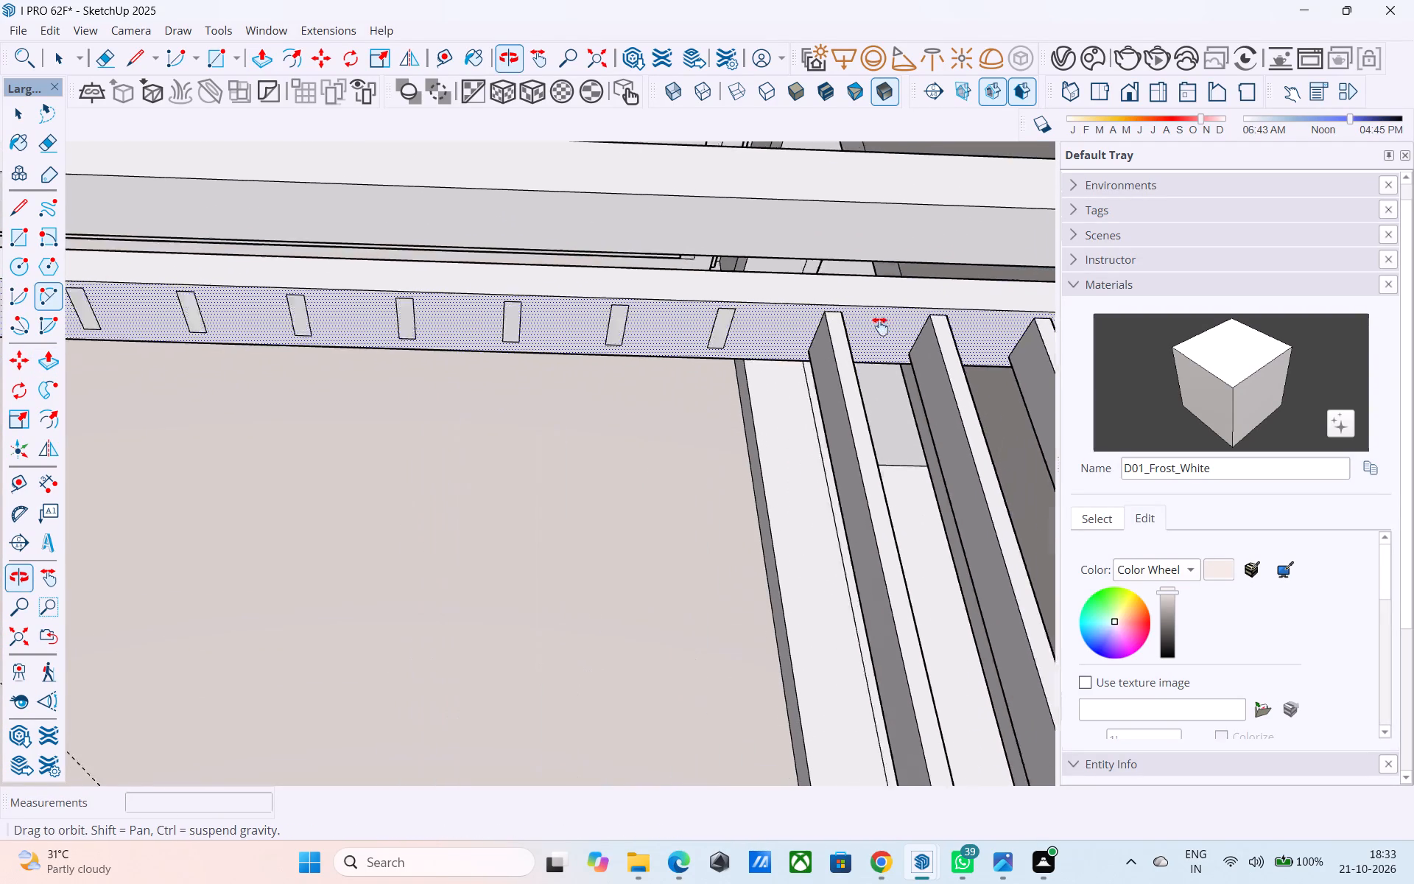
middle_click_drag(880, 326, 898, 323, "shift")
double_click(756, 315)
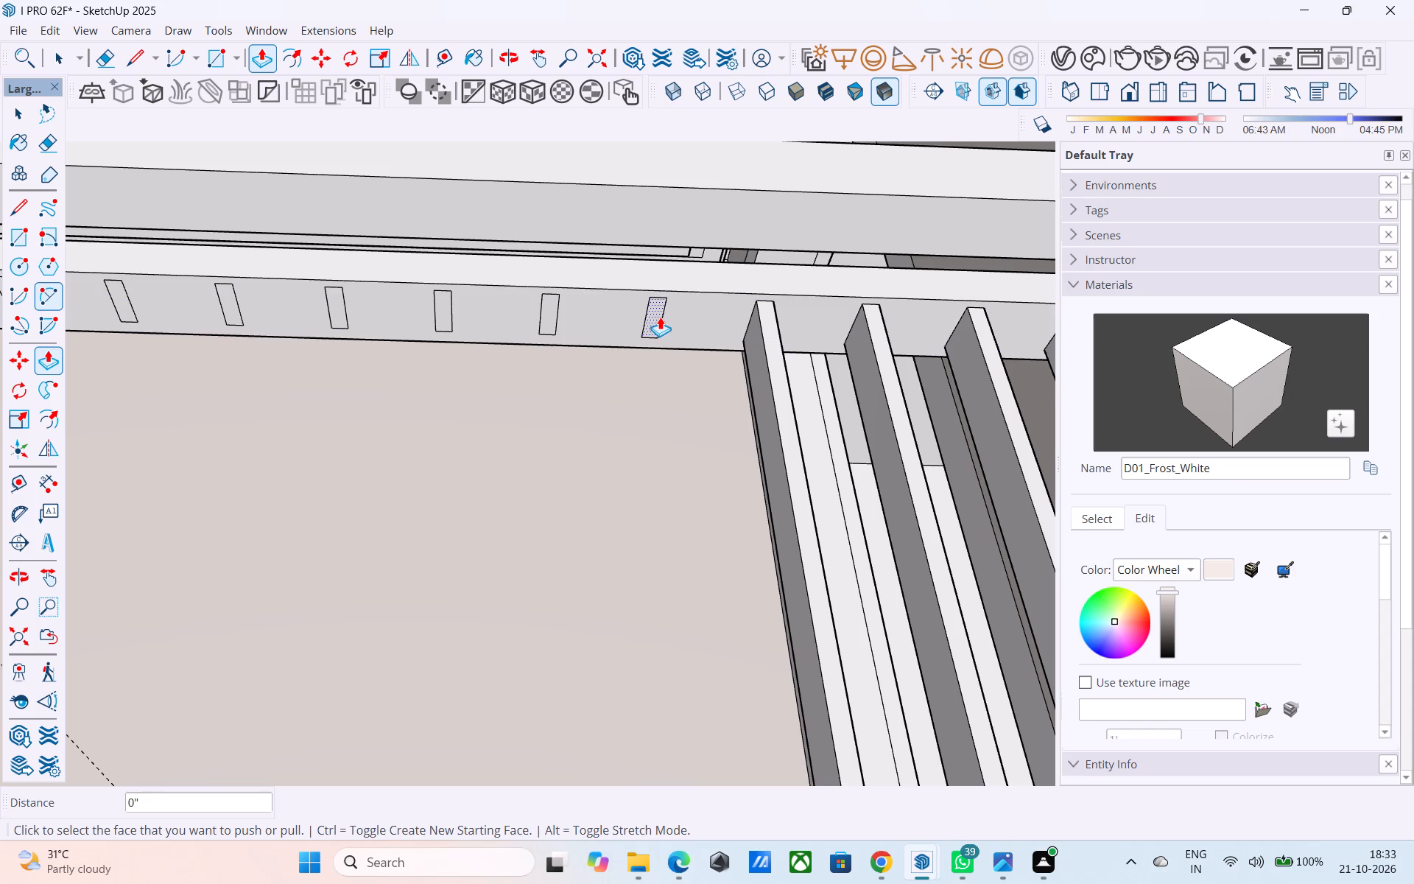
double_click(660, 317)
double_click(555, 319)
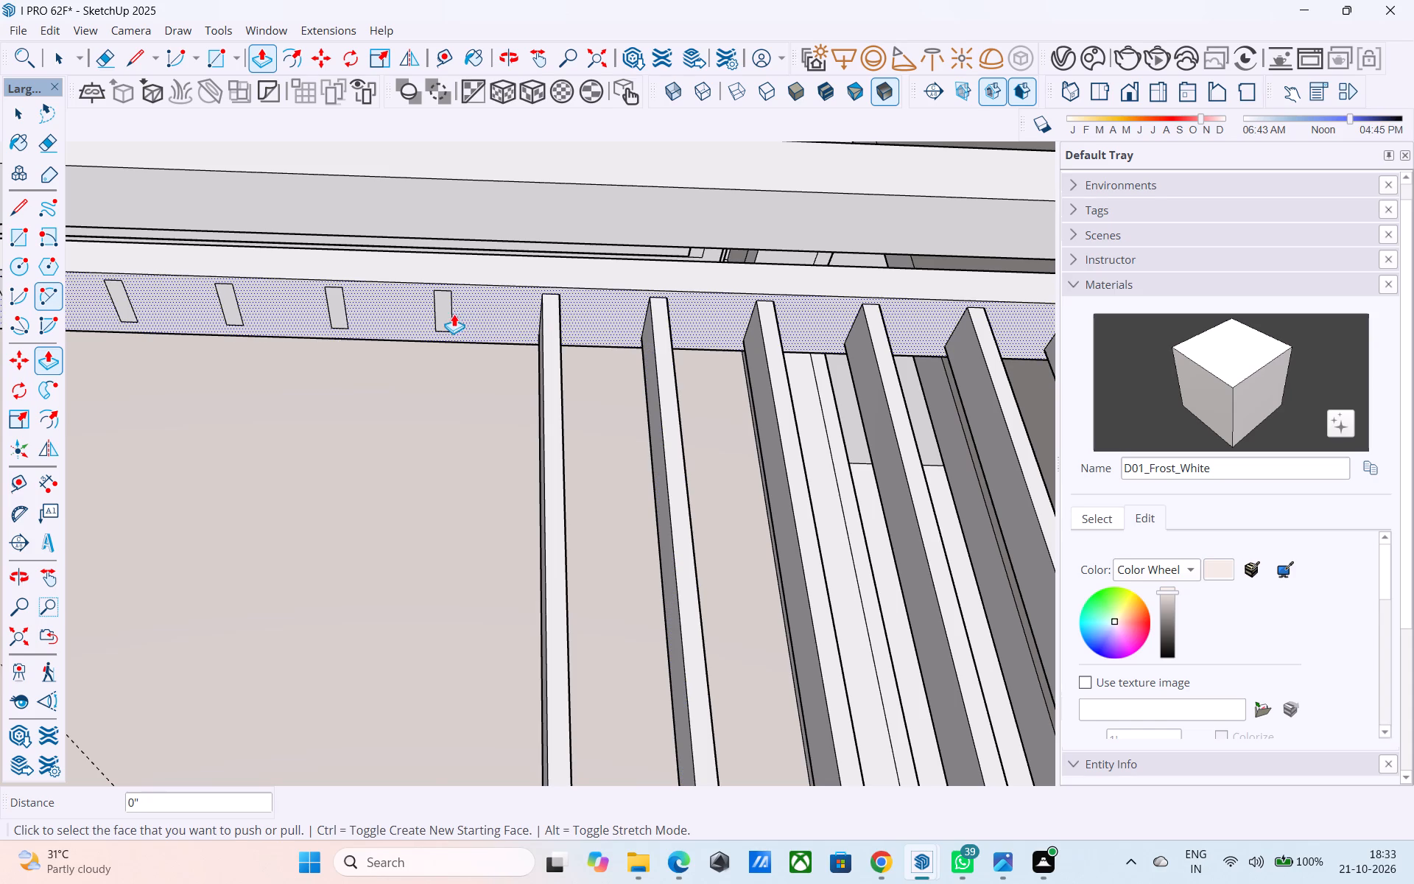
double_click(450, 311)
Extrude the next five baluster profiles along the middle balcony's longer lower rail by the same distance, continuing away from the right post.
middle_click_drag(449, 311, 804, 321, "shift")
scroll(653, 320, "up", 4)
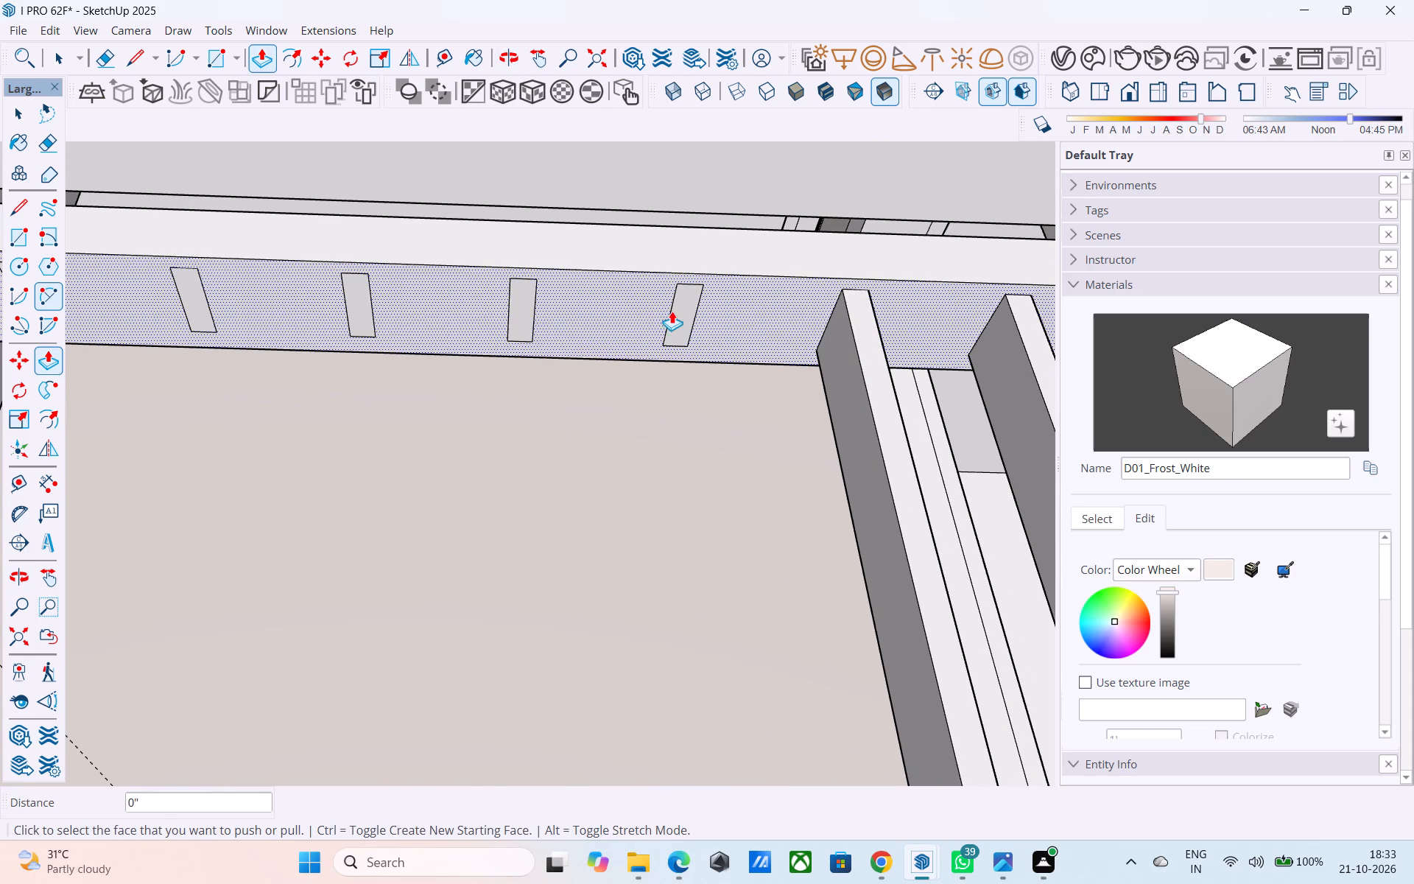
double_click(675, 311)
double_click(521, 315)
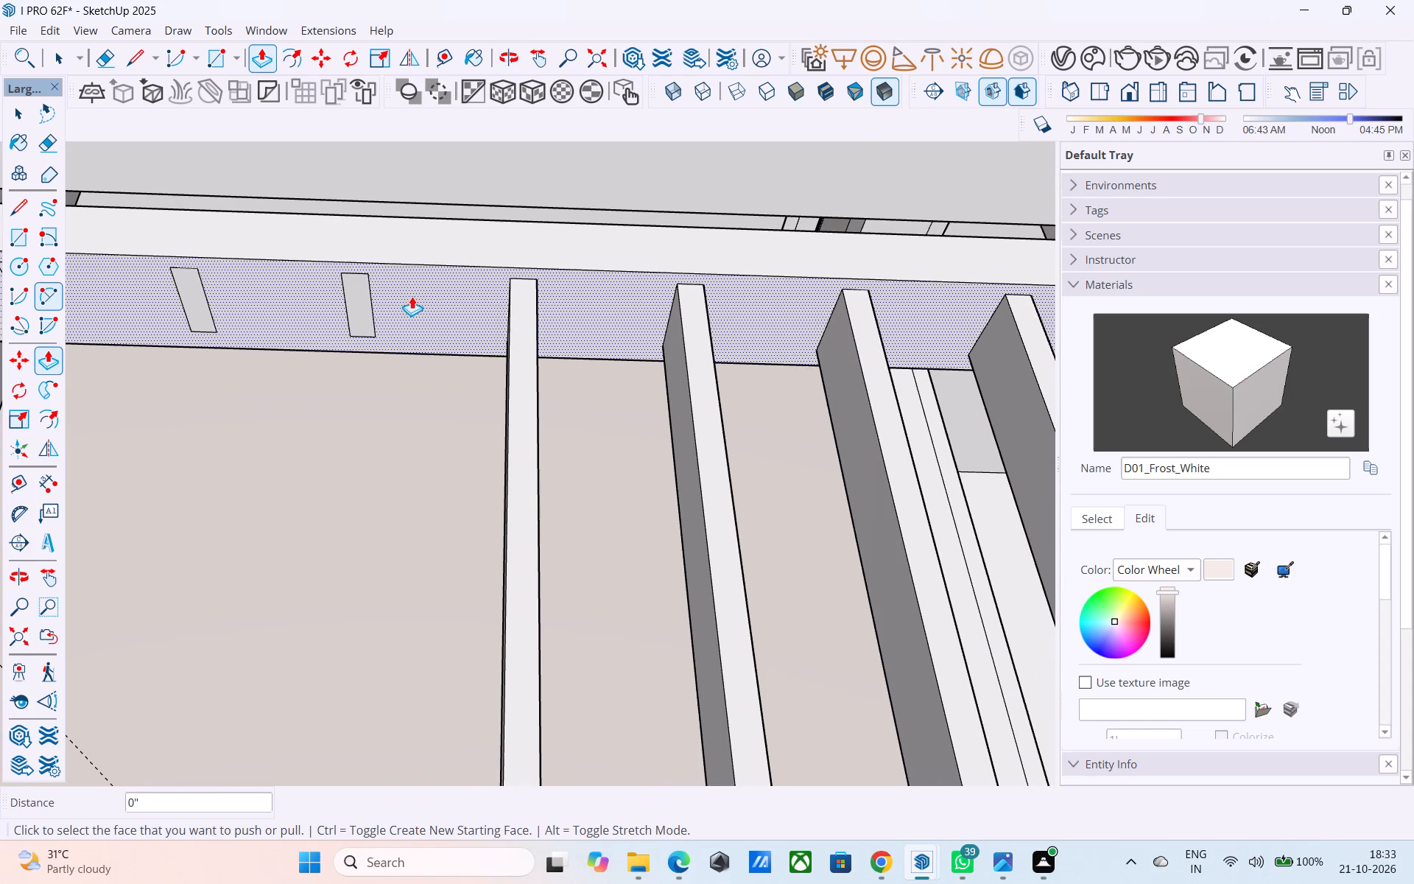
double_click(360, 300)
middle_click_drag(358, 298, 810, 311, "shift")
scroll(358, 298, "up", 1, "shift")
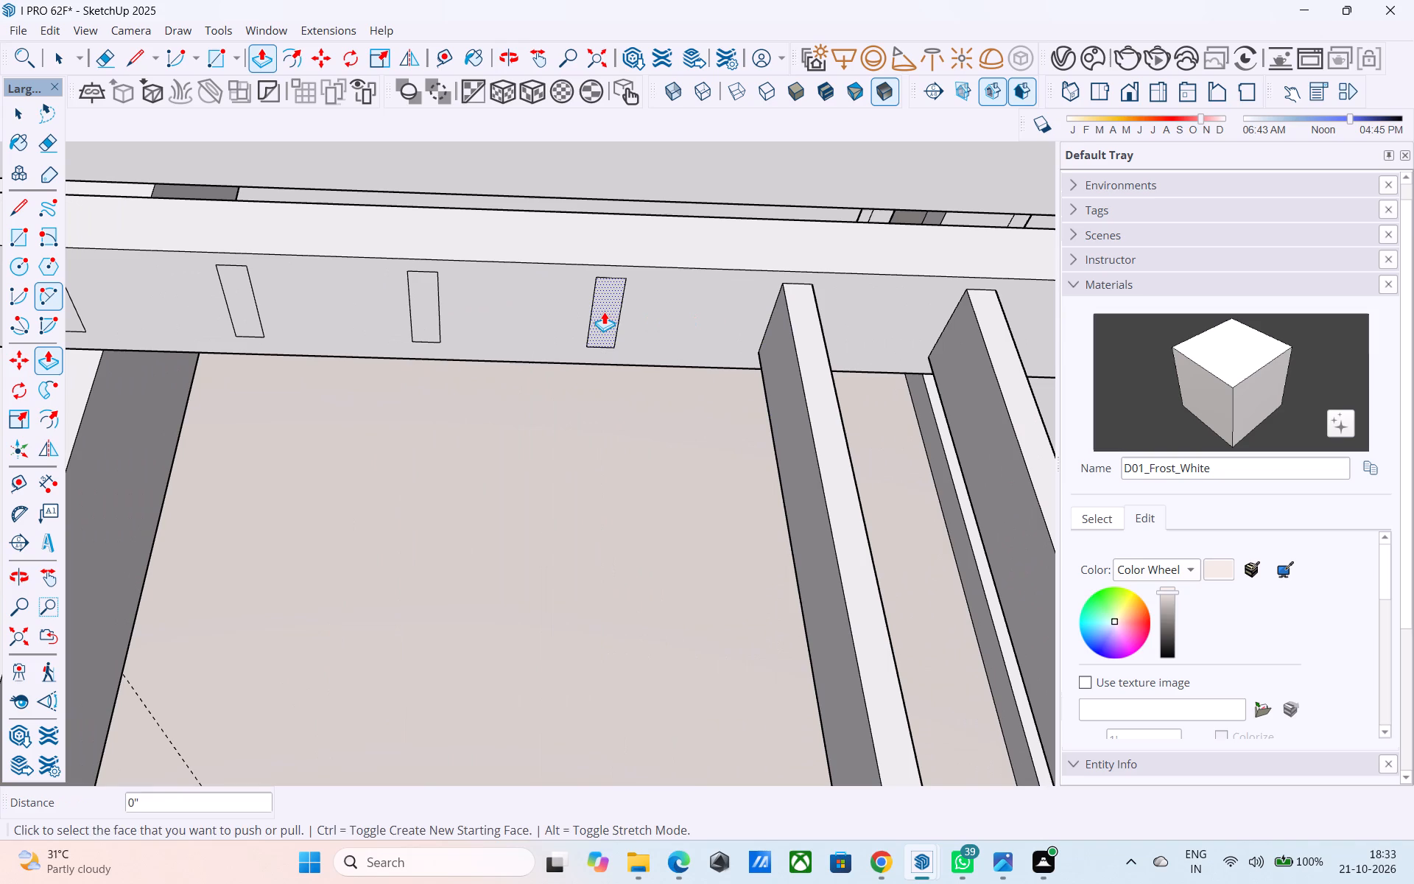
double_click(604, 311)
double_click(428, 313)
Extrude the following six baluster profiles under the middle balcony's longer lower rail by the same distance.
middle_click_drag(423, 311, 790, 318, "shift")
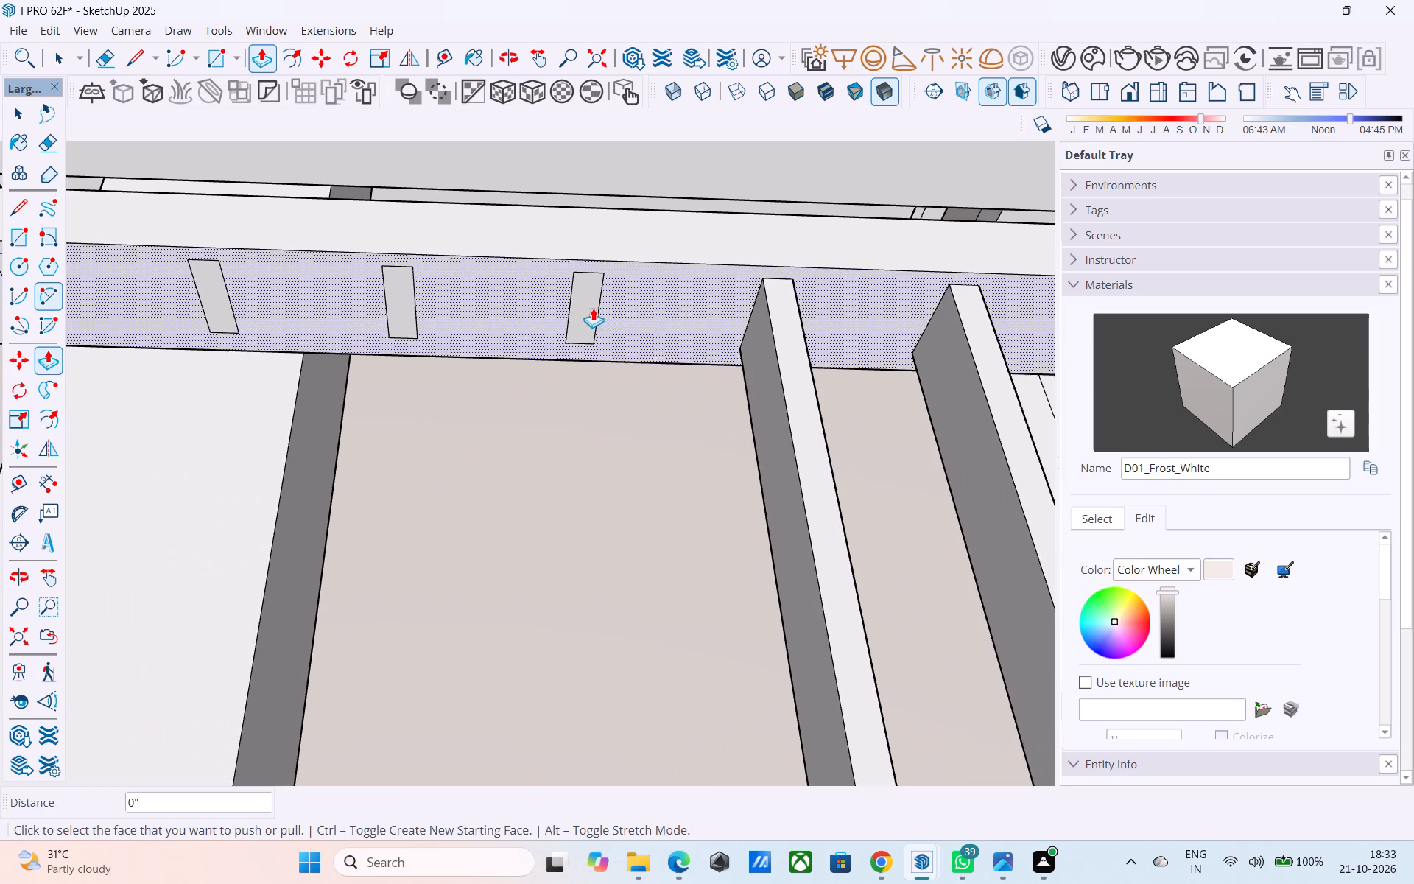
double_click(592, 306)
double_click(387, 322)
middle_click_drag(387, 322, 791, 323, "shift")
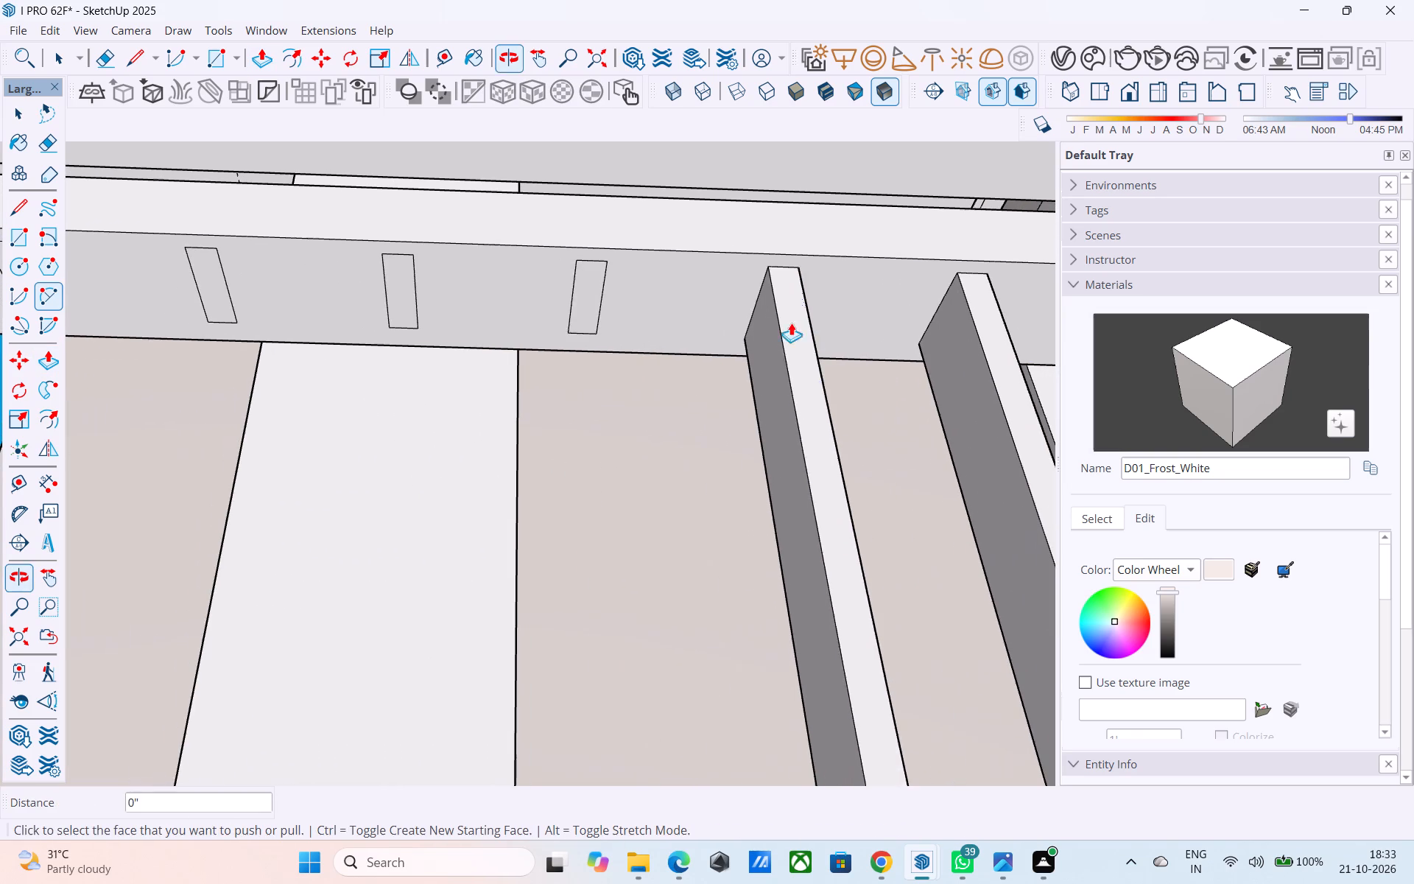
double_click(583, 300)
double_click(394, 298)
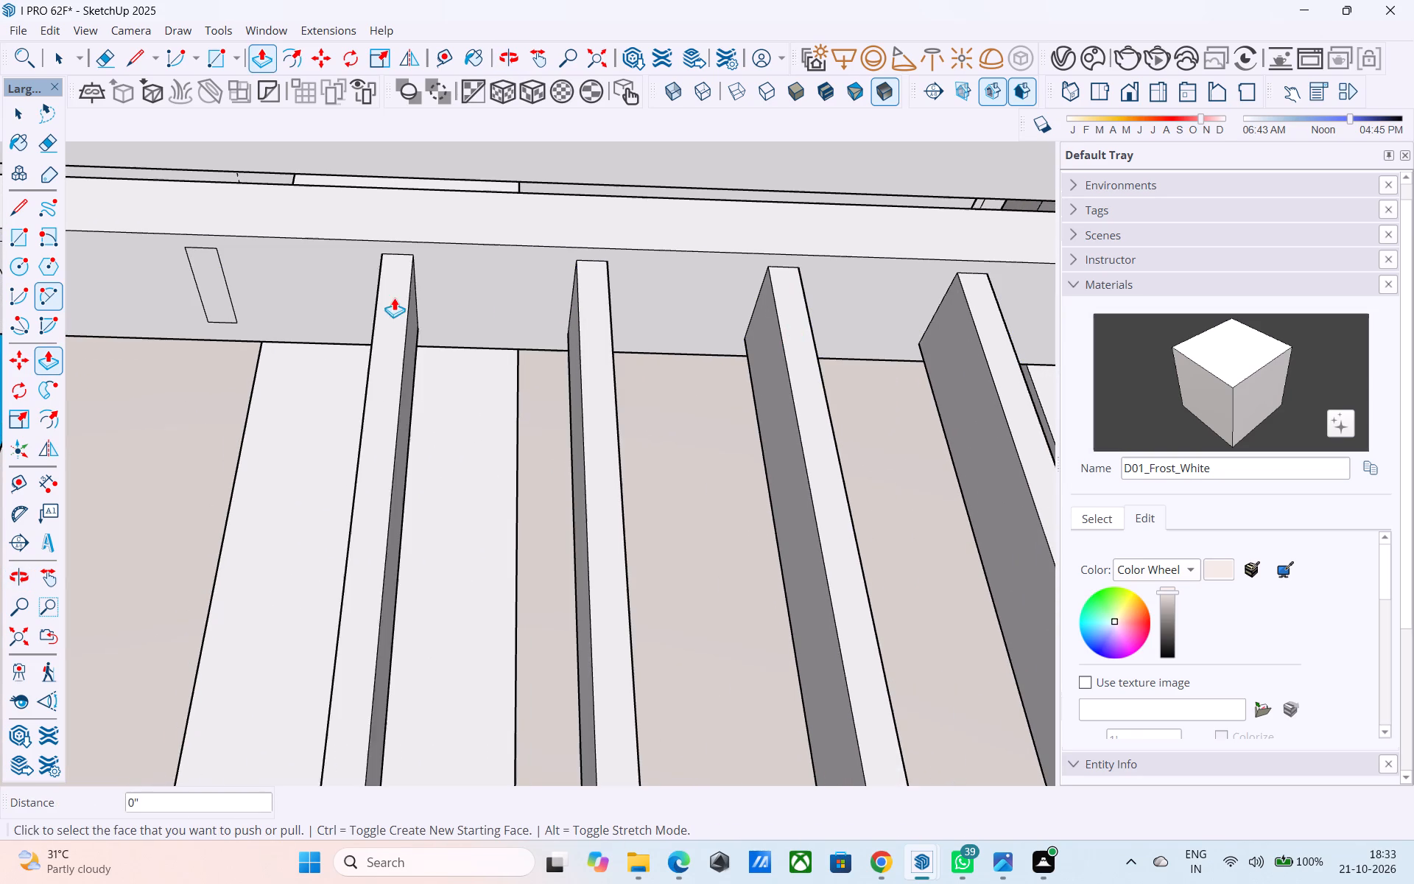
middle_click_drag(394, 298, 882, 312, "shift")
double_click(672, 292)
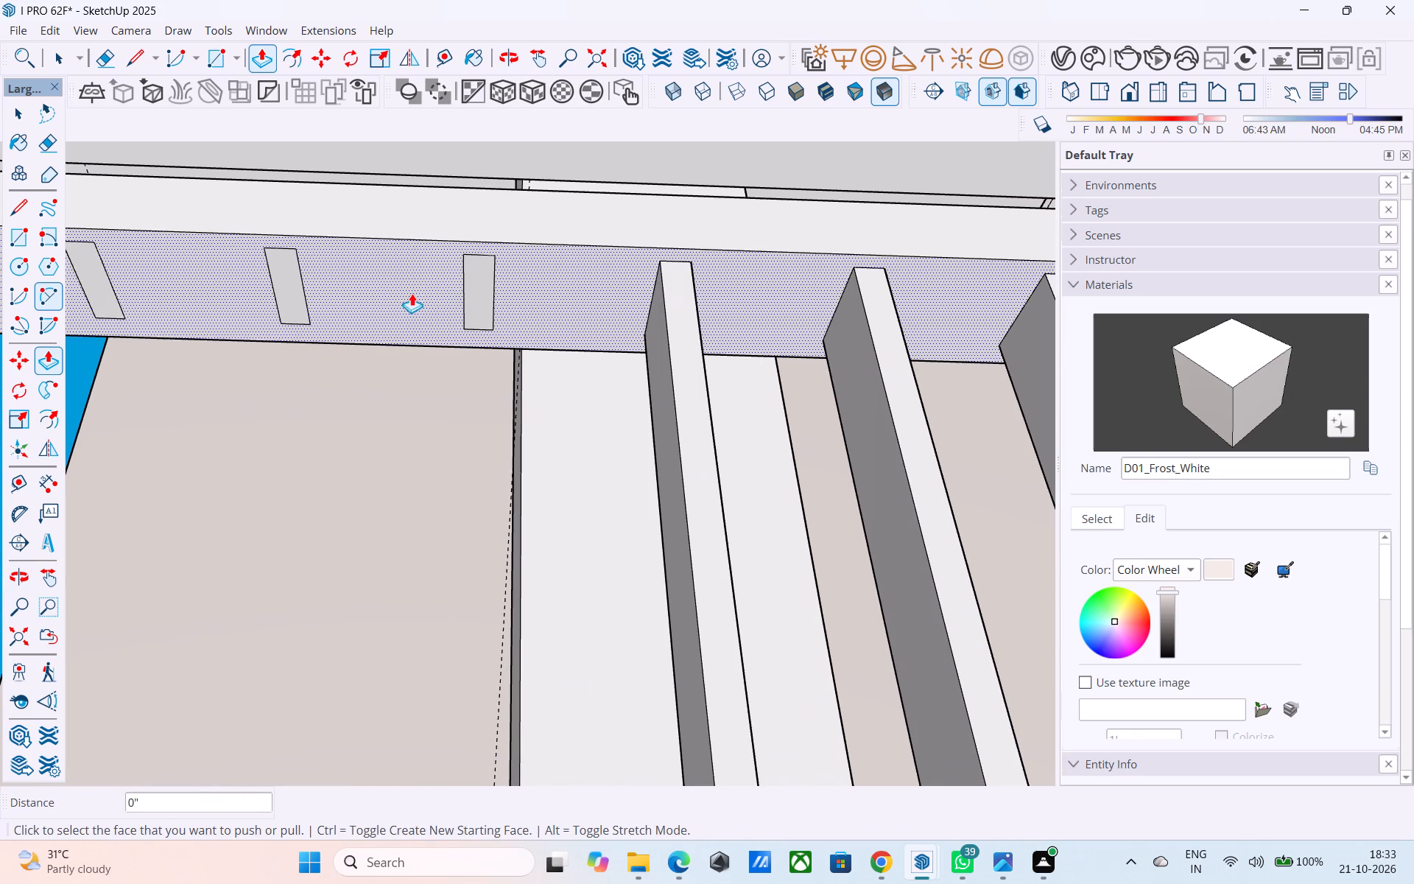
double_click(474, 278)
Extrude six more baluster profiles along the middle balcony's longer lower rail by the same distance, continuing toward the shared corner post.
middle_click_drag(364, 274, 702, 287)
double_click(626, 283)
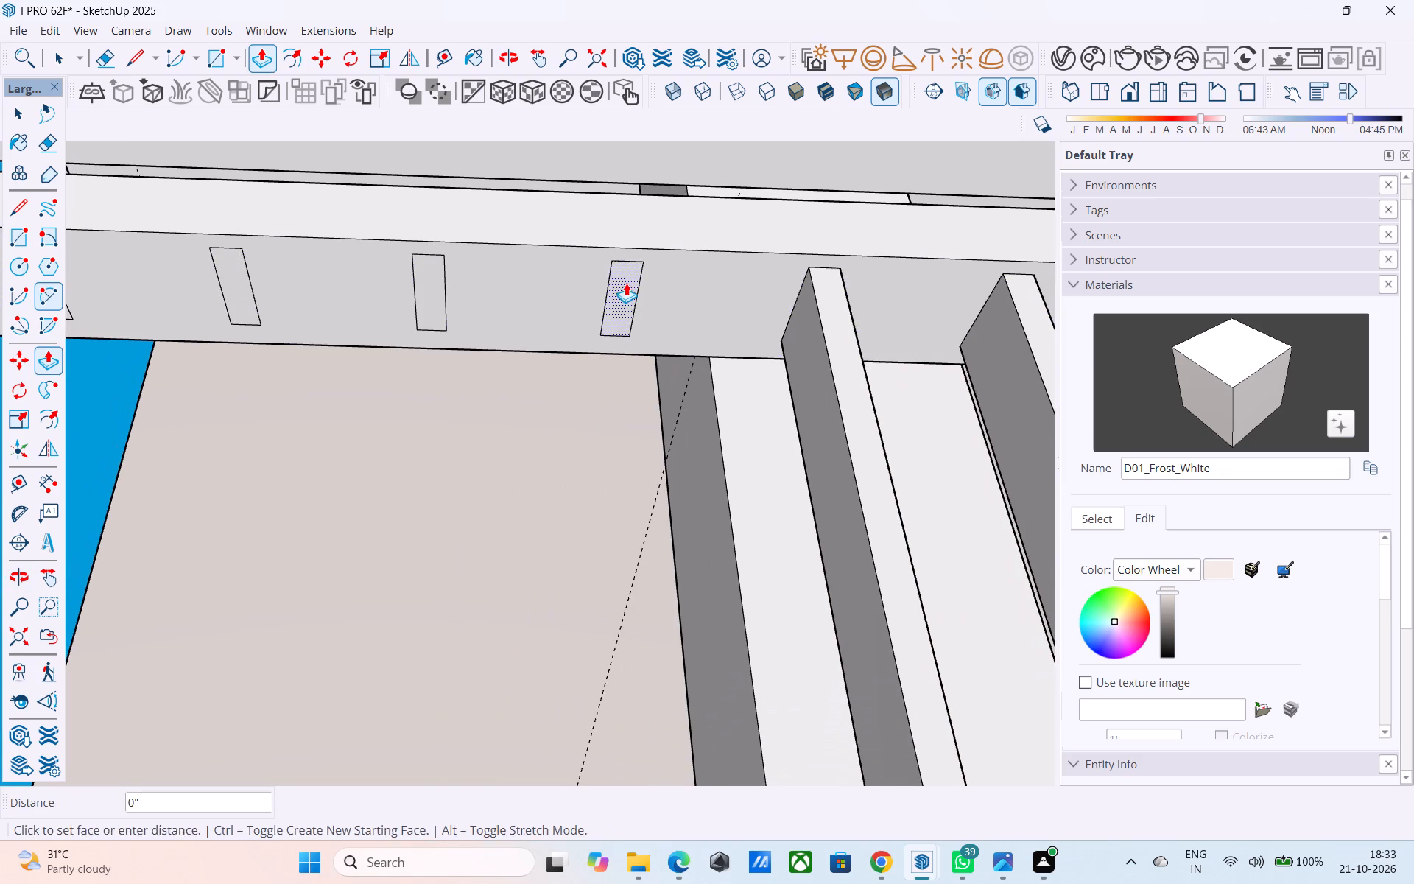
double_click(429, 290)
middle_click_drag(422, 289, 862, 304)
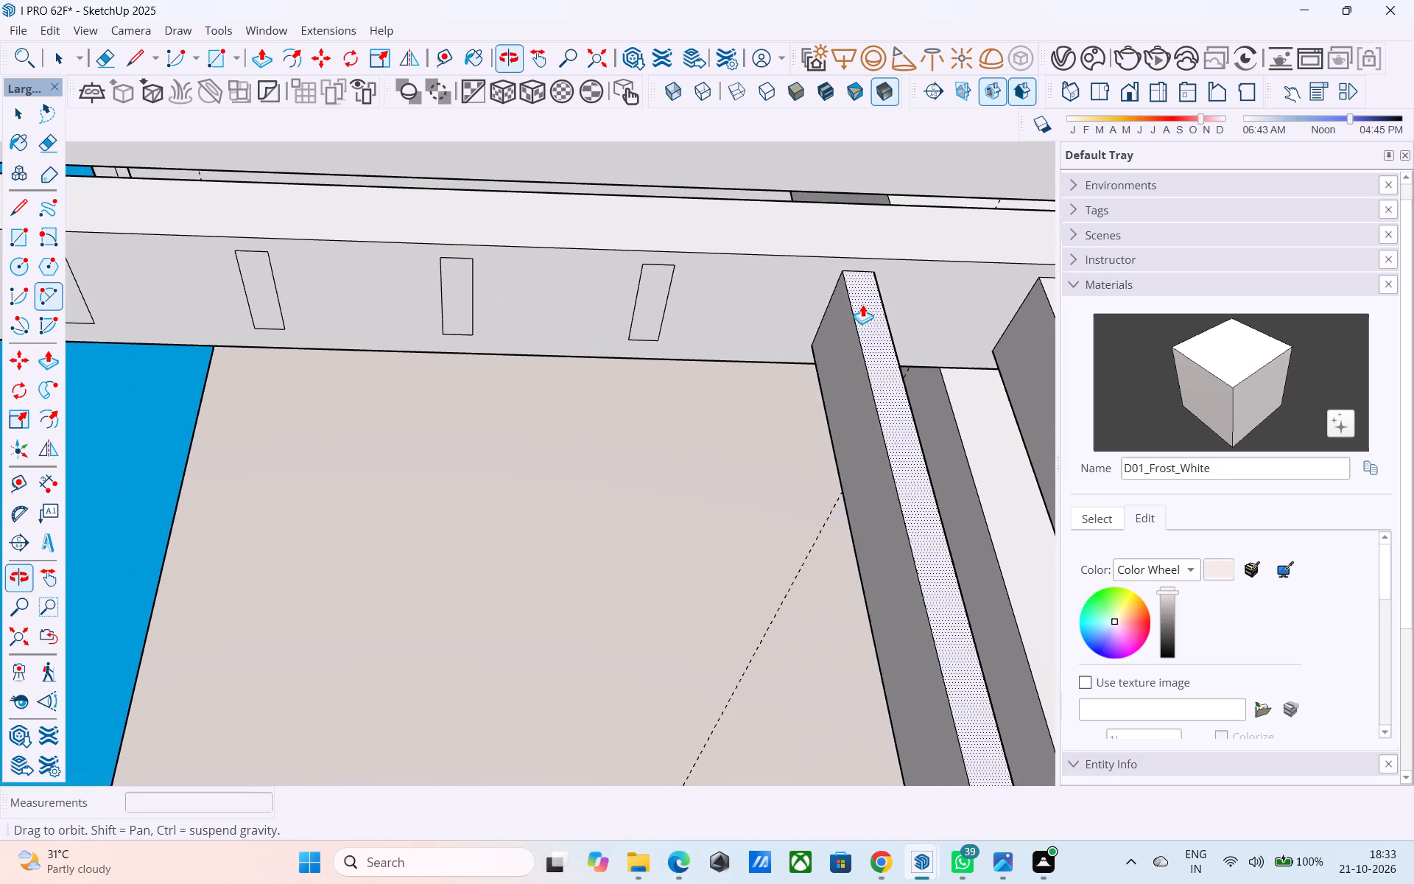
double_click(647, 284)
double_click(462, 285)
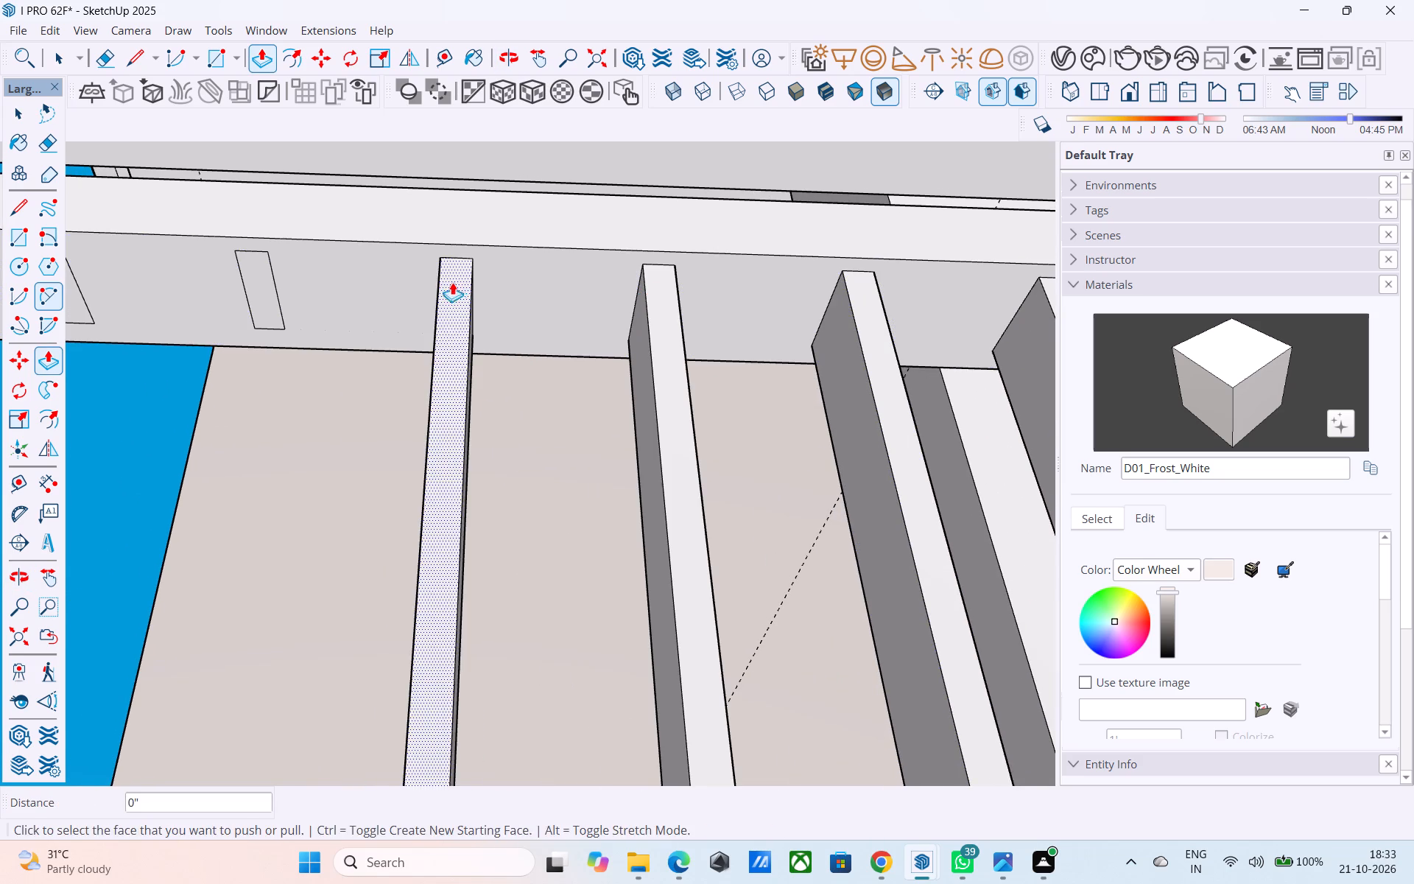
middle_click_drag(452, 282, 987, 297)
scroll(983, 297, "up", 1)
double_click(749, 289)
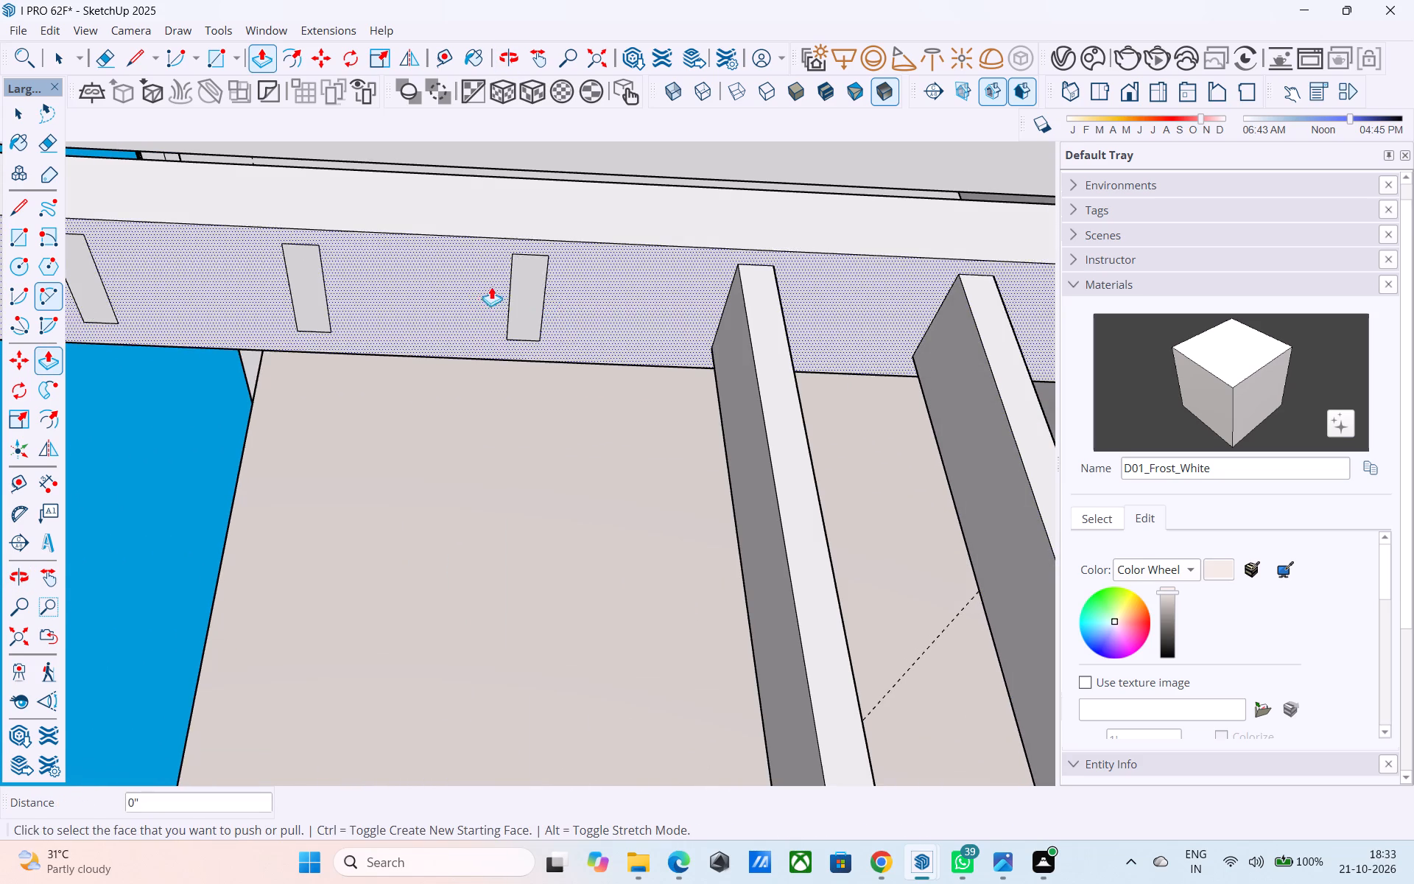
double_click(519, 276)
Extrude the next six baluster profiles on the middle balcony's longer side by the same distance, approaching the shared corner post.
middle_click_drag(361, 284, 931, 293)
double_click(886, 287)
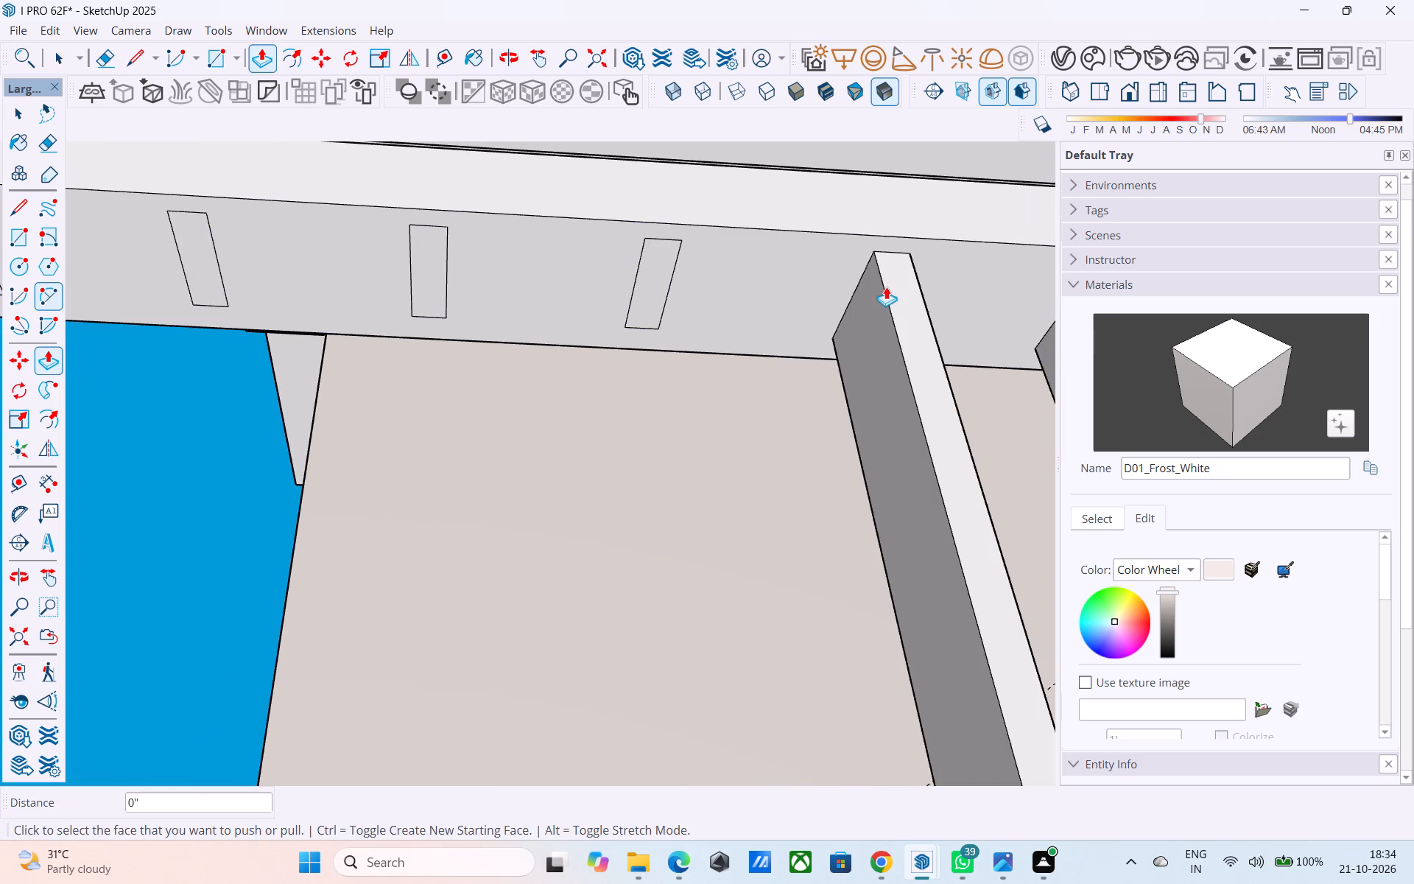
double_click(647, 281)
double_click(438, 278)
middle_click_drag(437, 278, 529, 297, "shift")
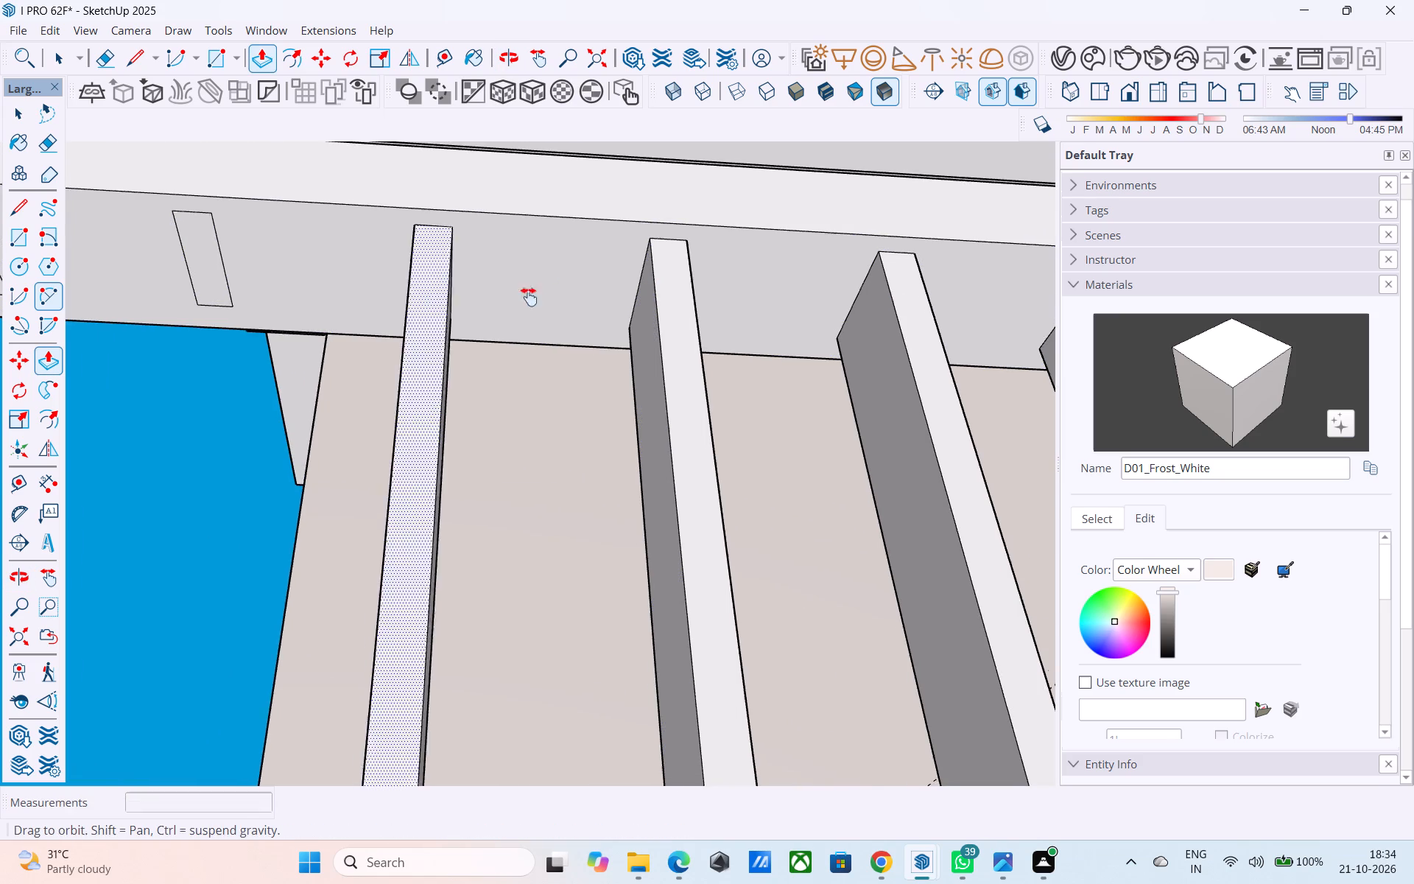
middle_click_drag(529, 297, 1104, 314, "shift")
double_click(834, 290)
double_click(594, 292)
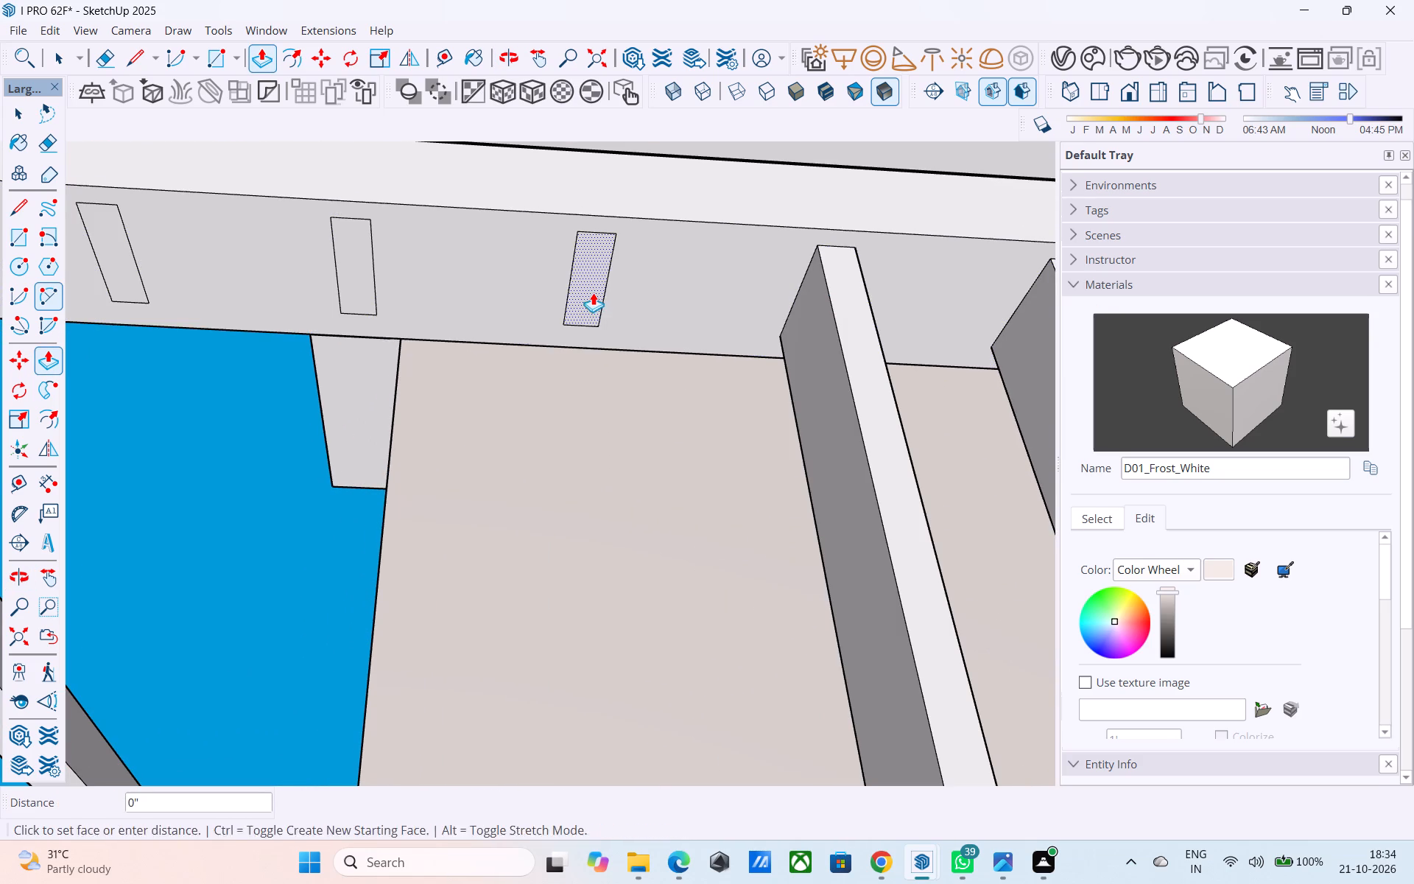
middle_click_drag(589, 292, 741, 294)
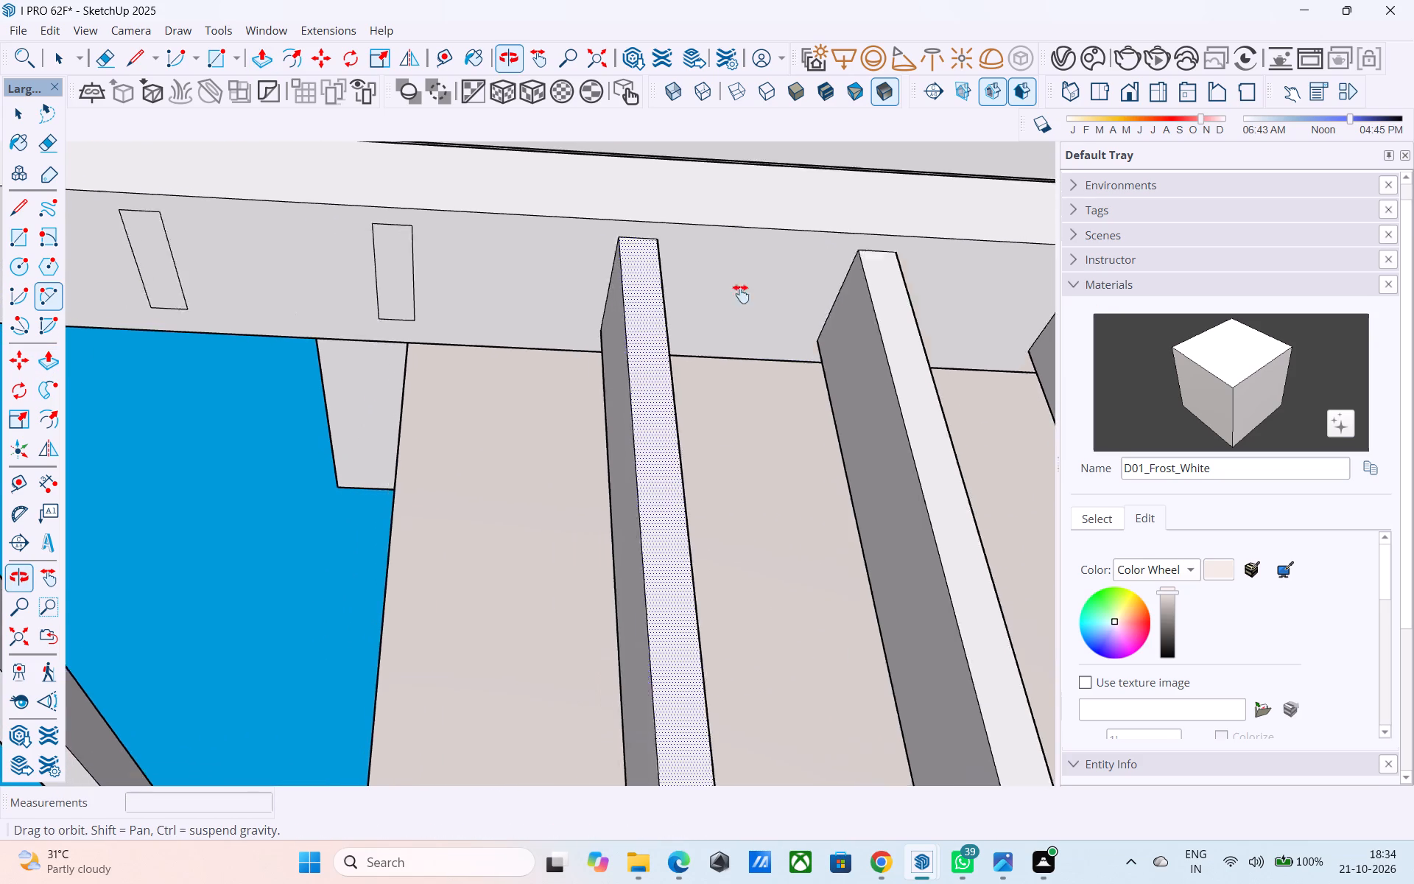
middle_click_drag(741, 294, 877, 290)
scroll(874, 289, "up", 1)
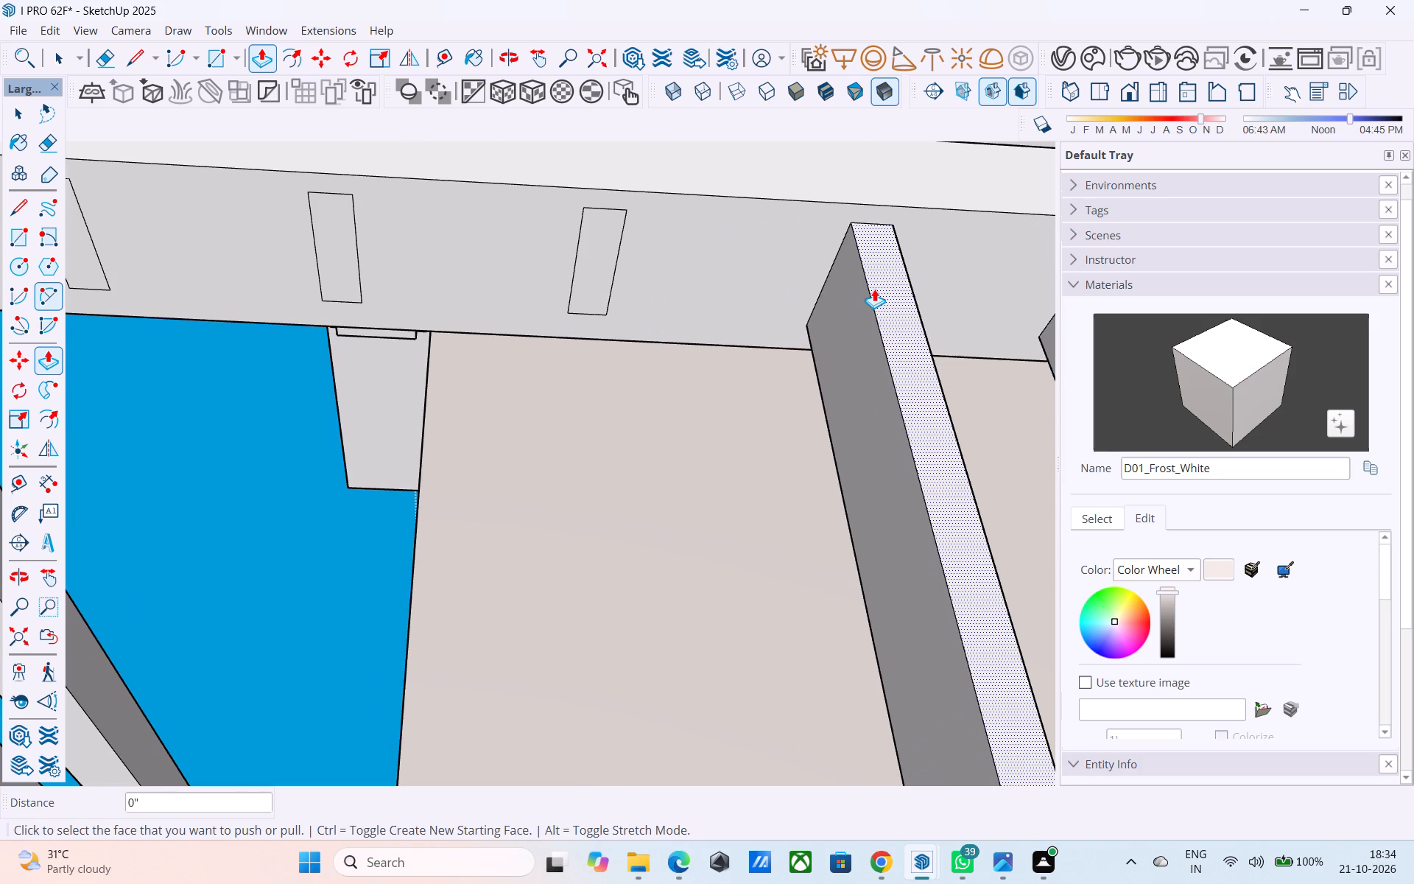
double_click(603, 267)
Extrude the last four baluster profiles on the middle balcony's longer side by the same distance, ending beside the shared corner post.
middle_click_drag(315, 289, 653, 284)
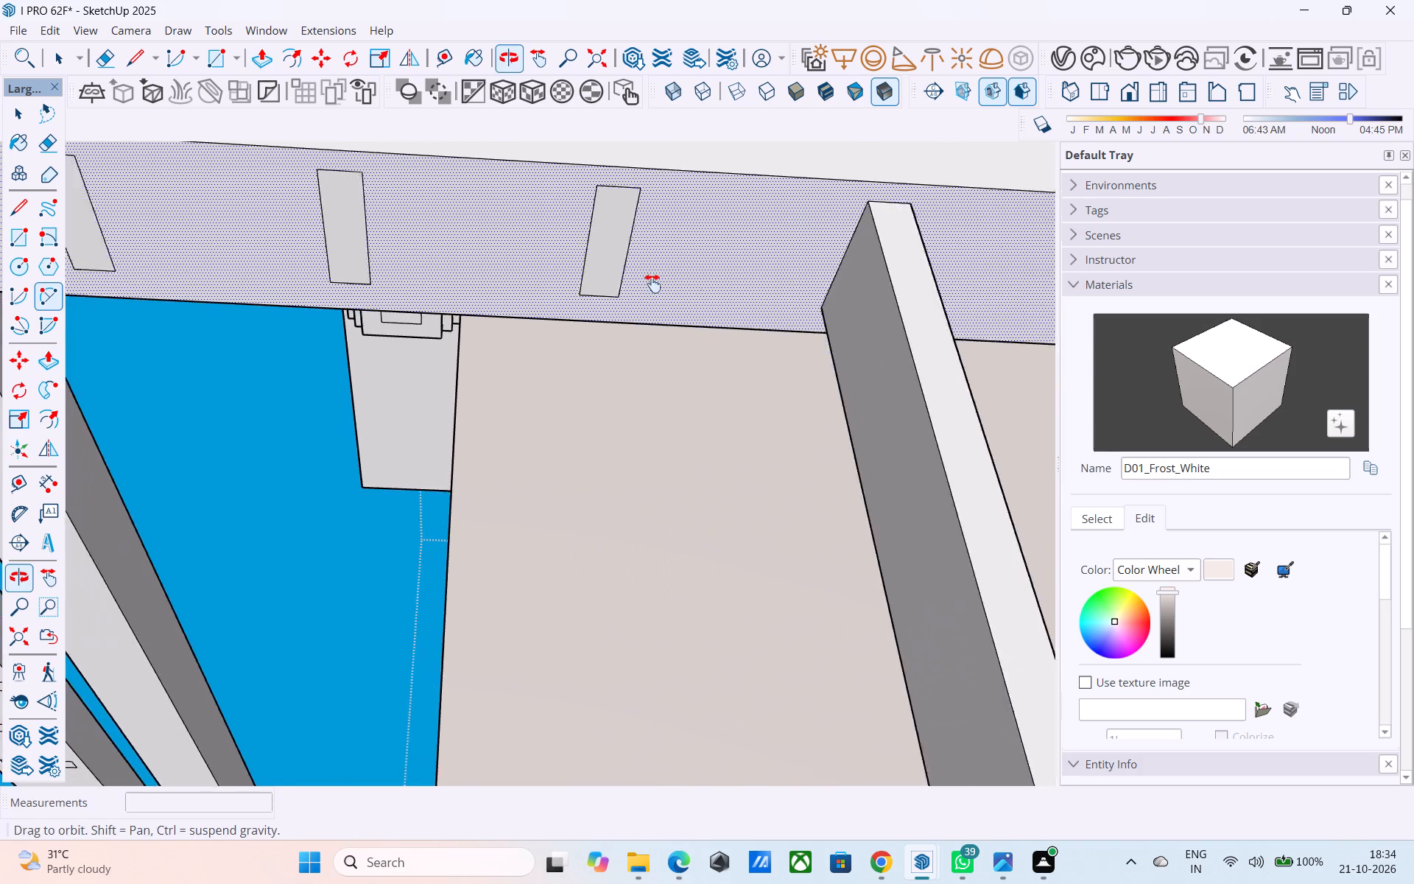
middle_click_drag(653, 284, 703, 284)
double_click(731, 263)
double_click(482, 259)
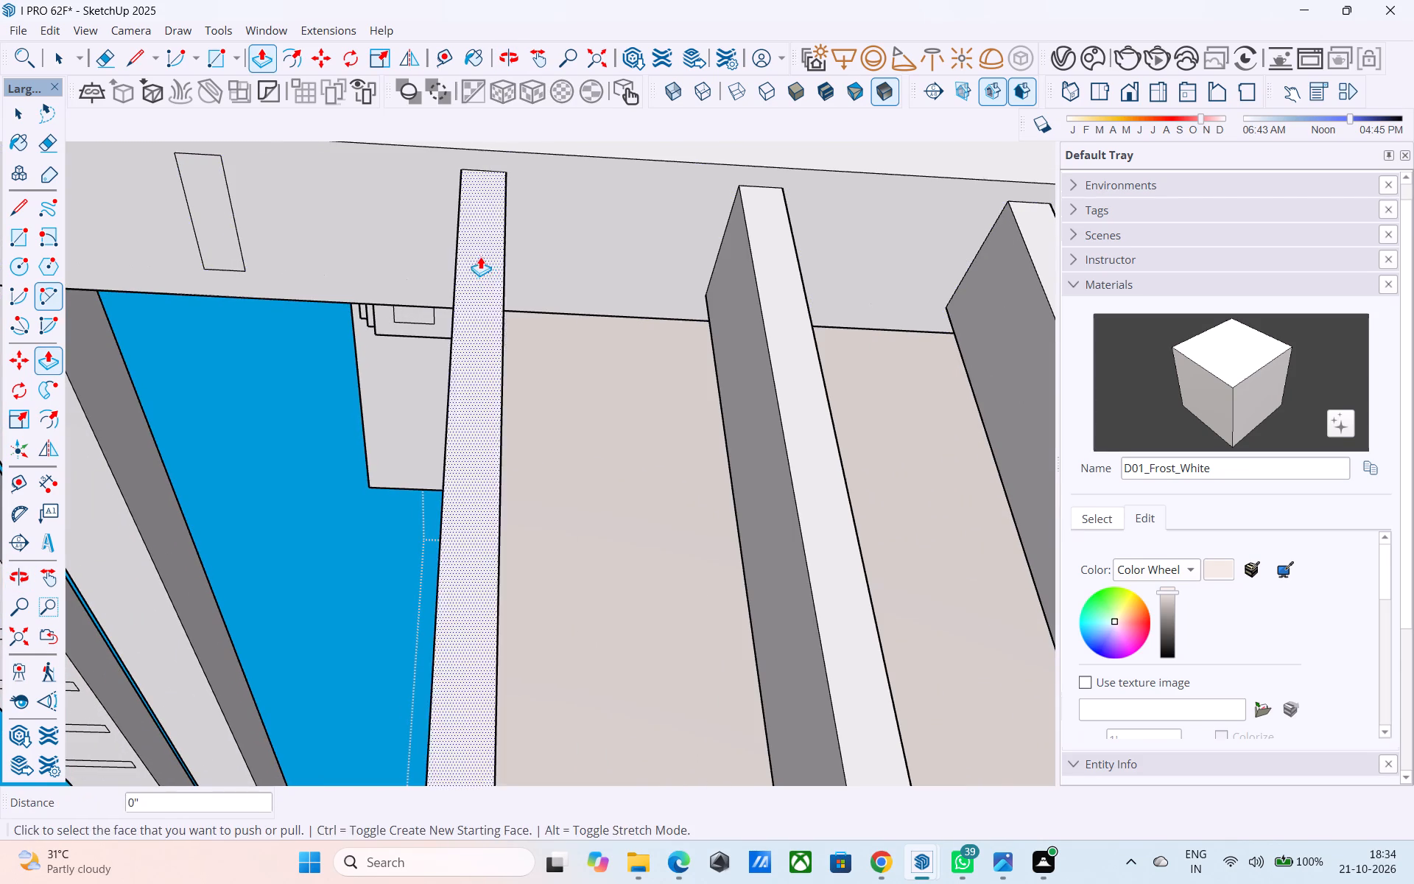
middle_click_drag(480, 256, 1087, 344, "shift")
double_click(752, 290)
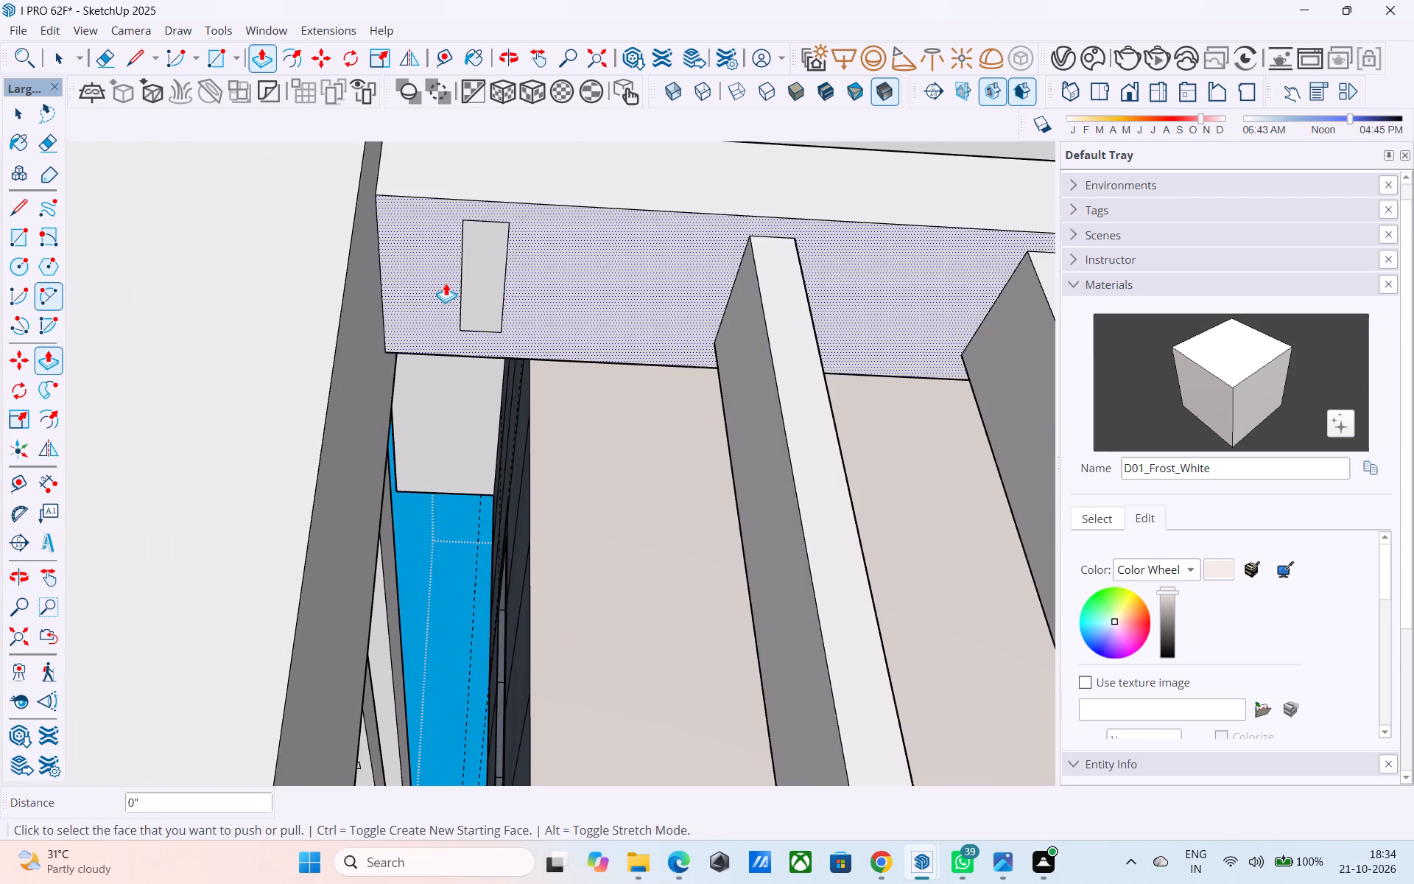
double_click(477, 268)
Extrude the baluster profile nearest the shared corner post on the middle balcony's shorter side by the same distance.
scroll(477, 264, "down", 20)
scroll(477, 264, "down", 4)
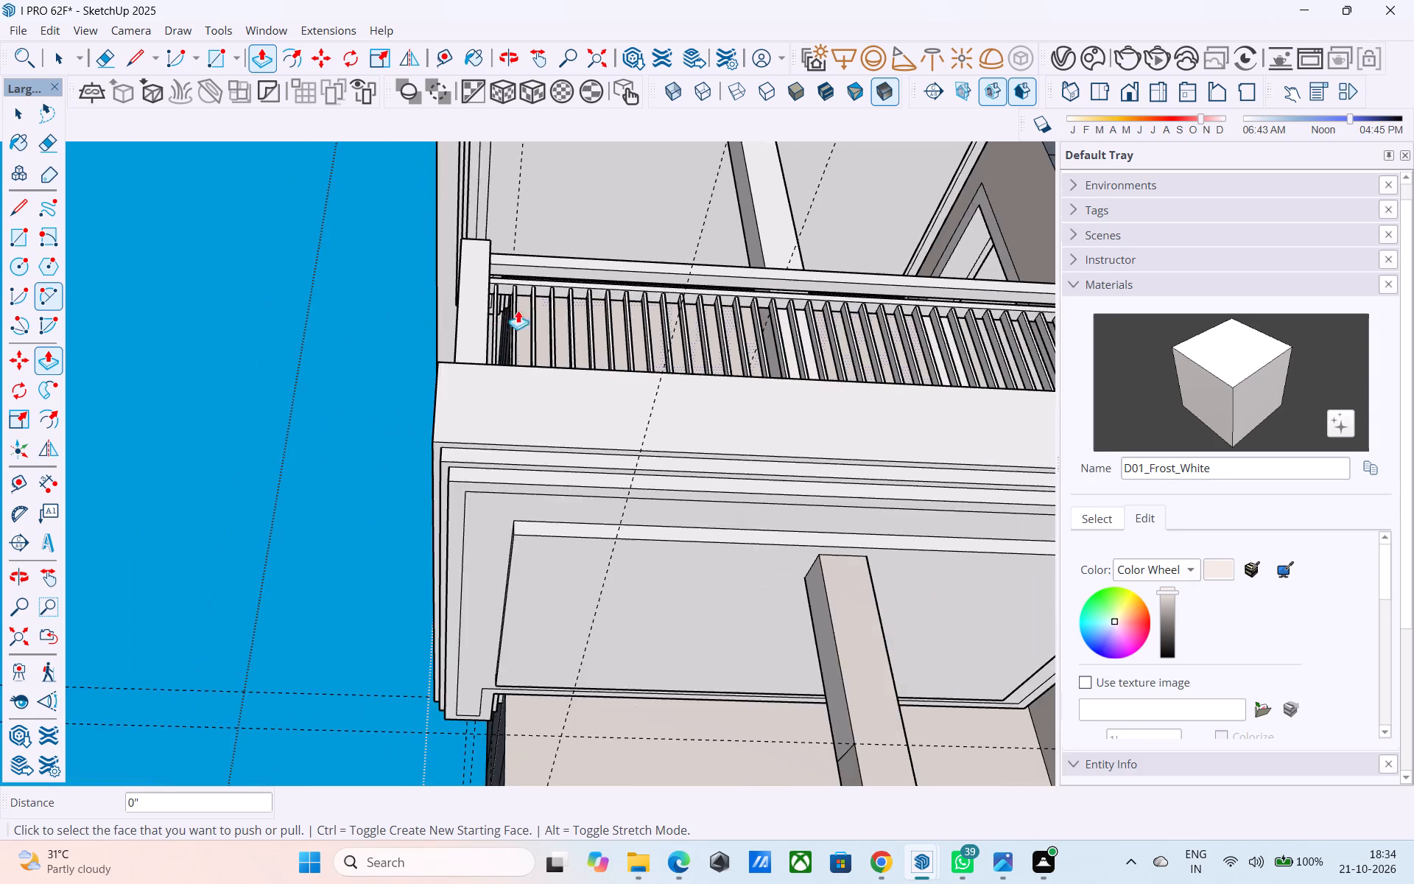
scroll(531, 304, "down", 4)
middle_click_drag(538, 315, 1133, 493)
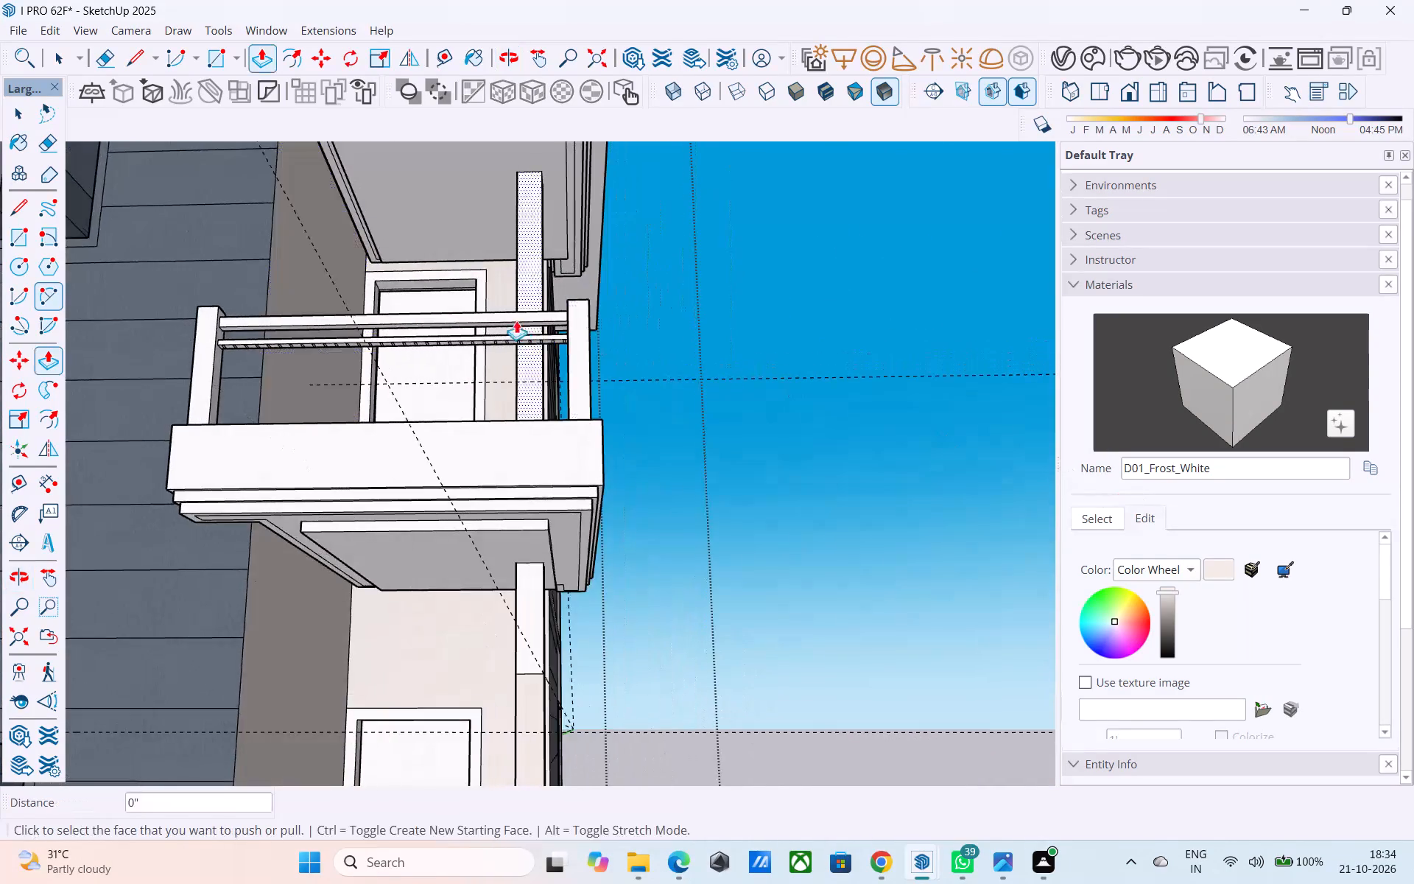
scroll(516, 320, "up", 15)
middle_click_drag(601, 376, 649, 183, "shift")
scroll(660, 208, "up", 4)
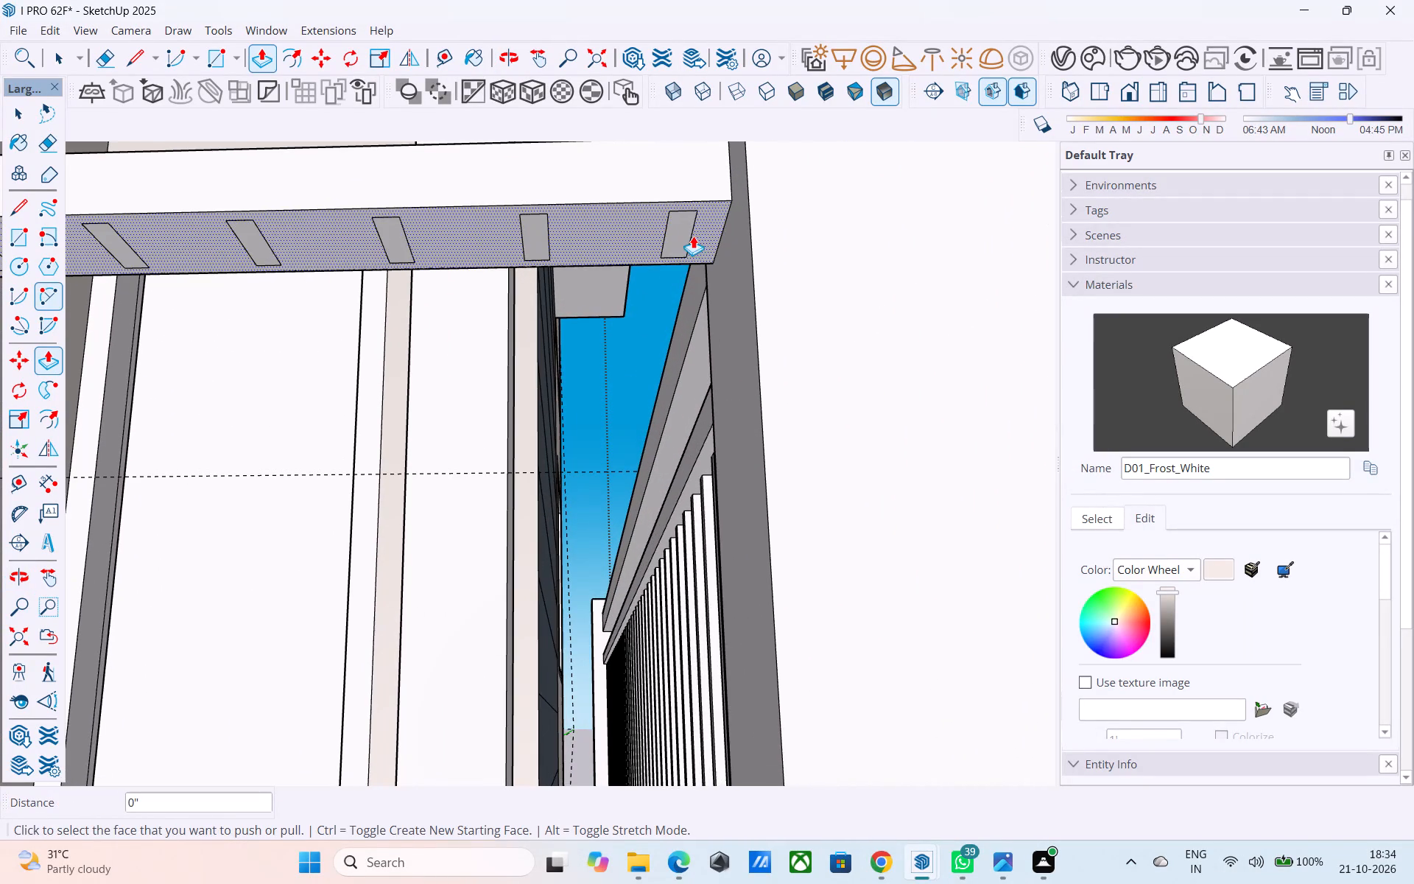
double_click(683, 230)
Extrude the next four baluster profiles under the shorter lower rail by the same distance, continuing away from the corner post.
scroll(682, 199, "down", 12)
middle_click_drag(685, 239, 690, 288)
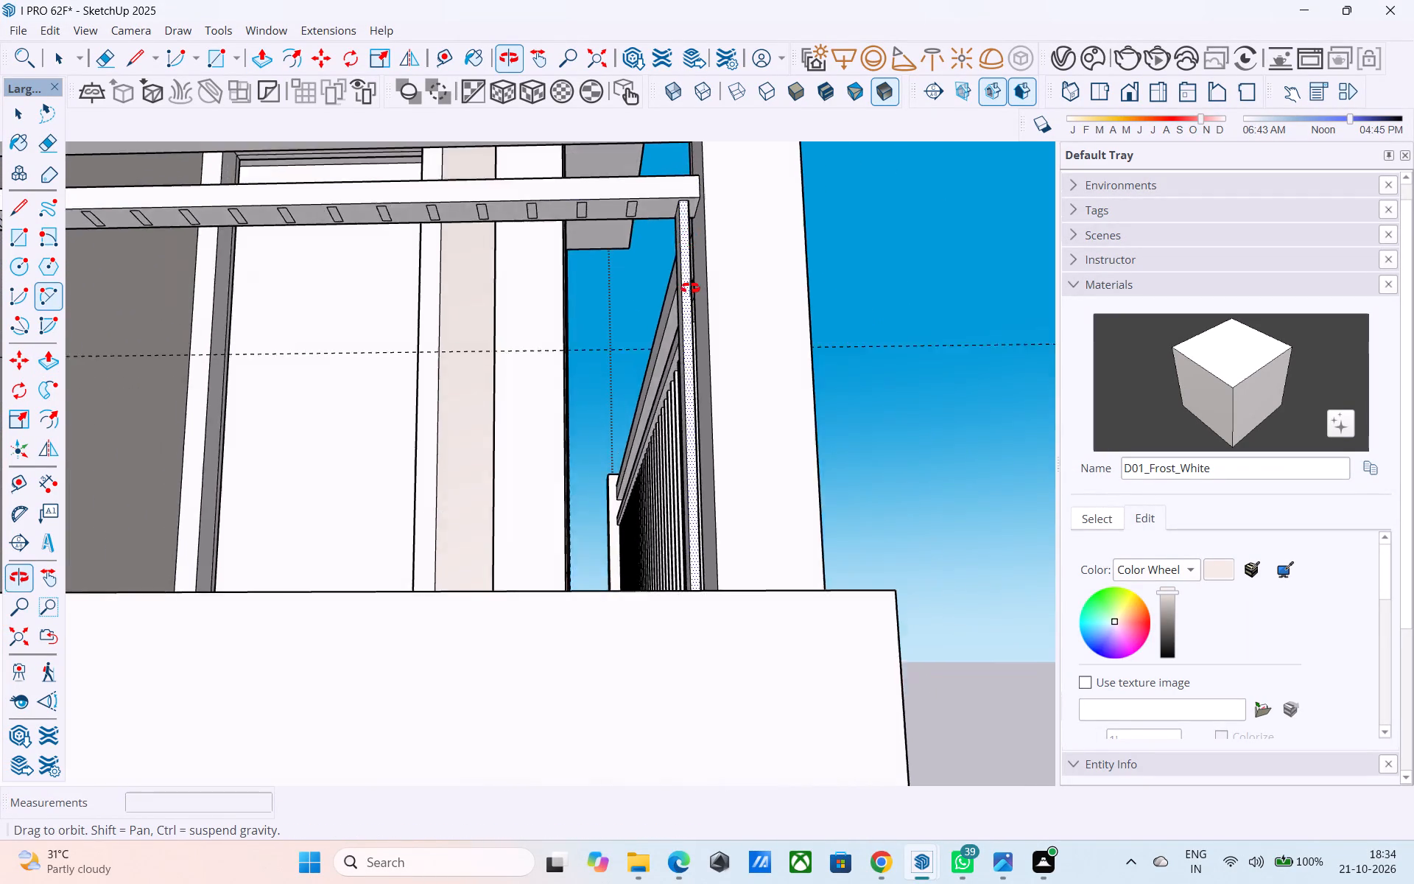
middle_click_drag(690, 288, 708, 254)
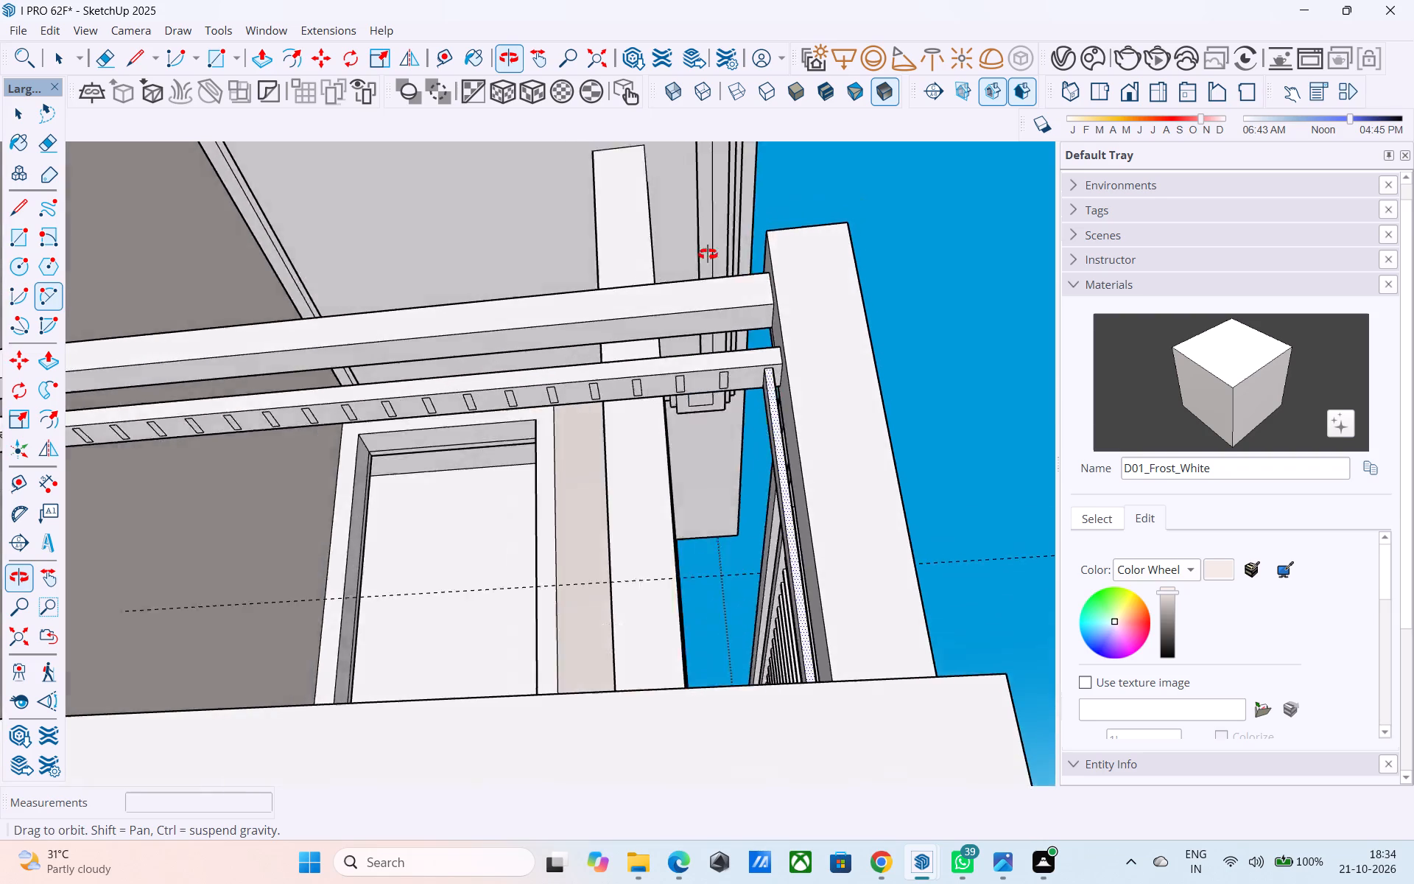
middle_click_drag(708, 254, 697, 249)
scroll(717, 357, "up", 5)
middle_click_drag(713, 362, 749, 281, "shift")
scroll(756, 290, "up", 3)
double_click(782, 305)
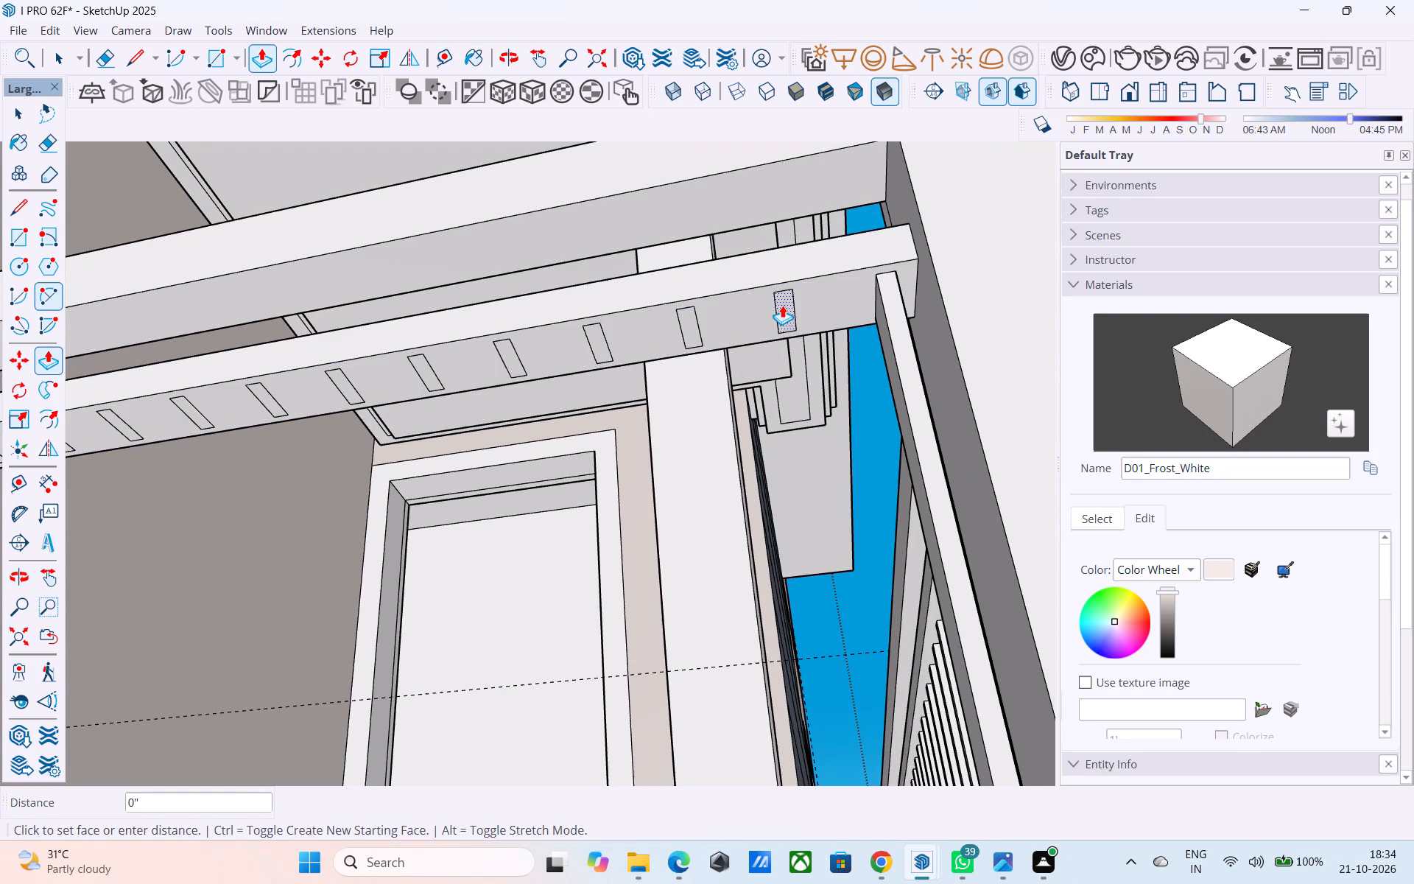
double_click(692, 326)
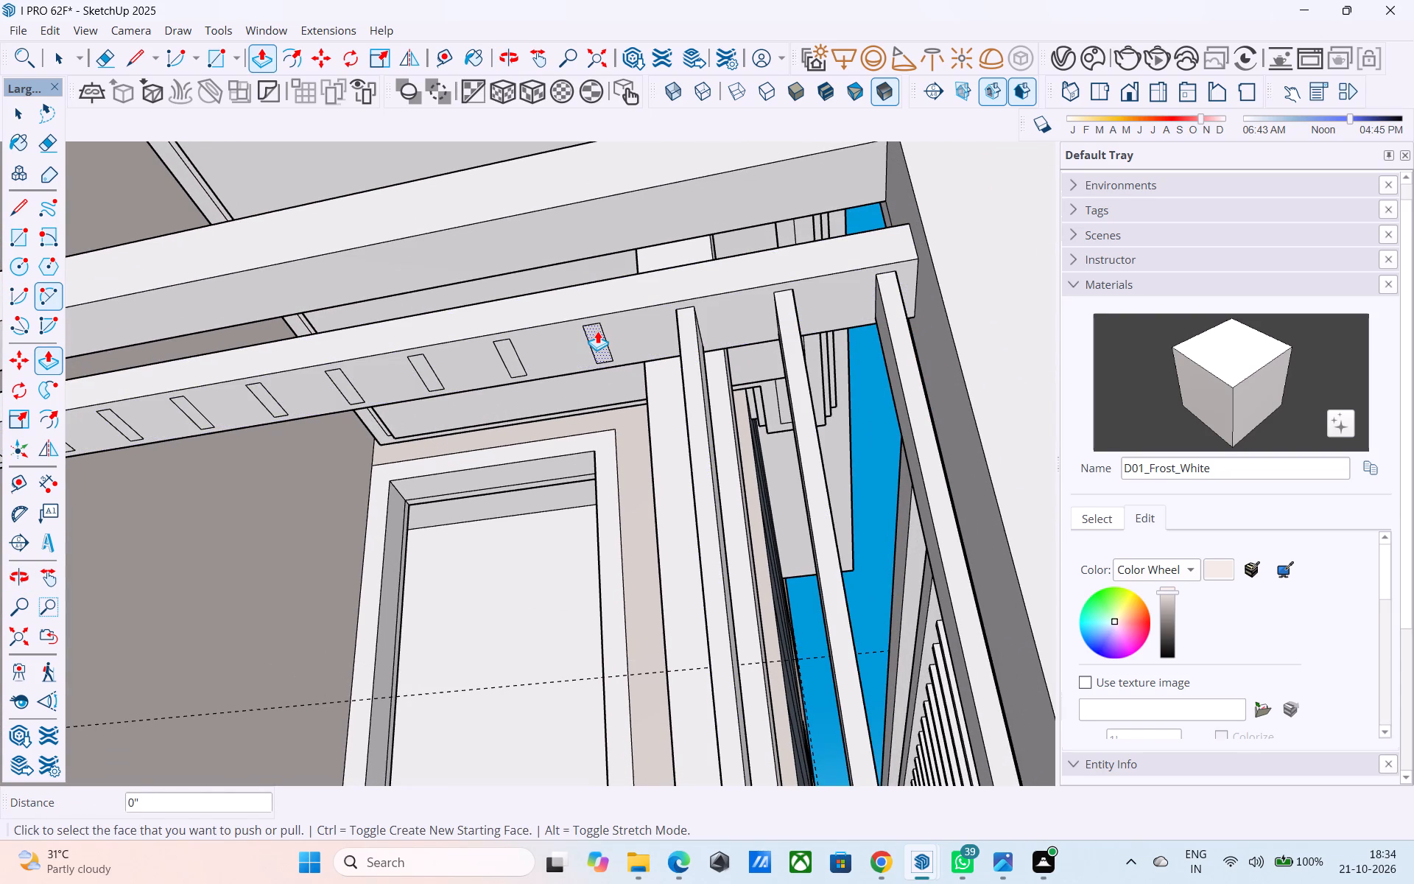
double_click(597, 331)
double_click(516, 355)
Extrude the following four baluster profiles along the middle balcony's shorter lower rail by the same distance.
middle_click_drag(446, 318, 697, 256, "shift")
scroll(680, 299, "up", 4)
double_click(664, 313)
double_click(543, 332)
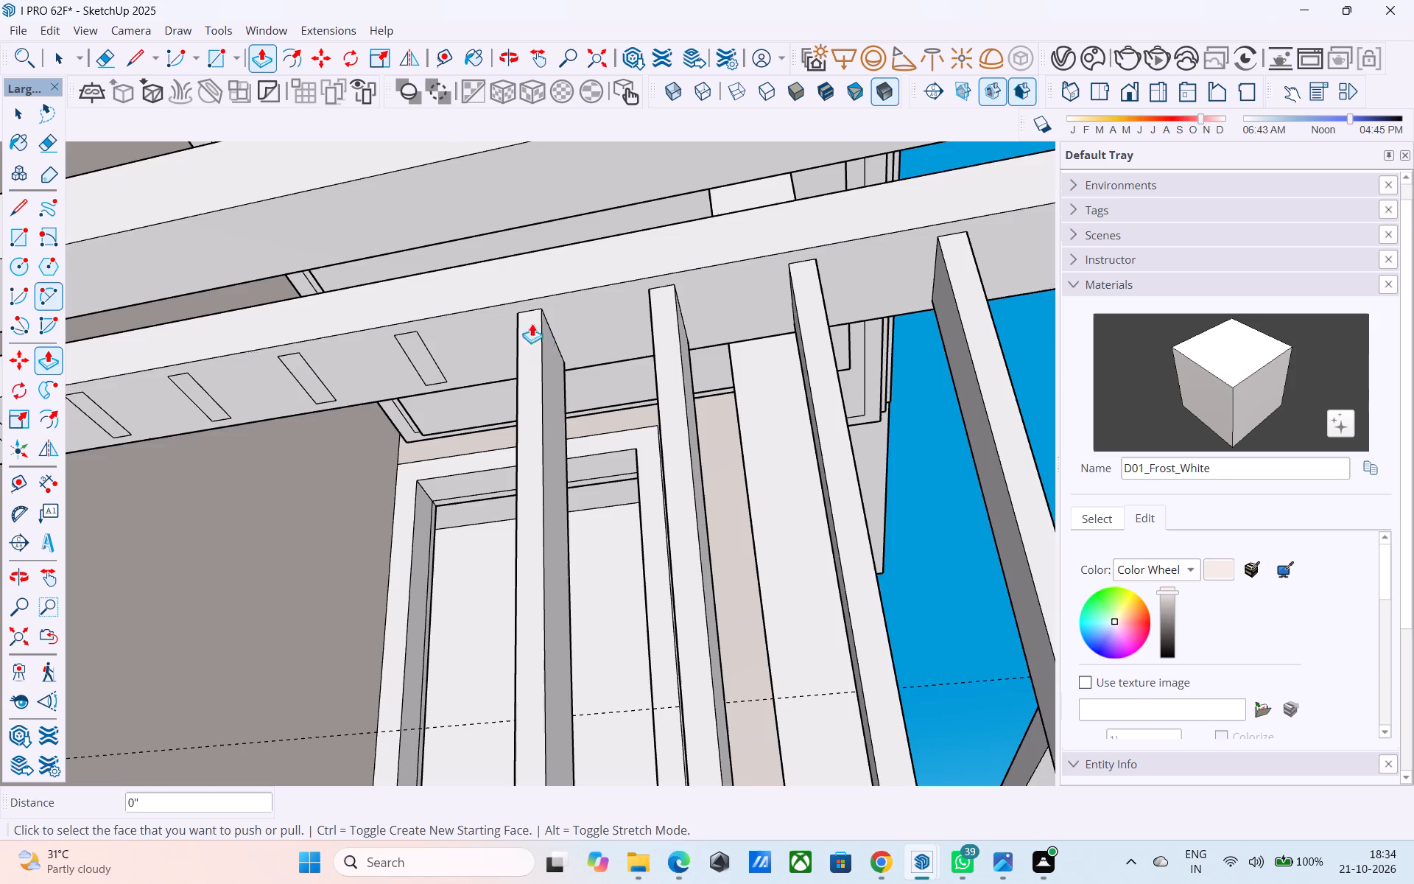
middle_click_drag(476, 310, 806, 217)
scroll(749, 266, "up", 3)
double_click(717, 264)
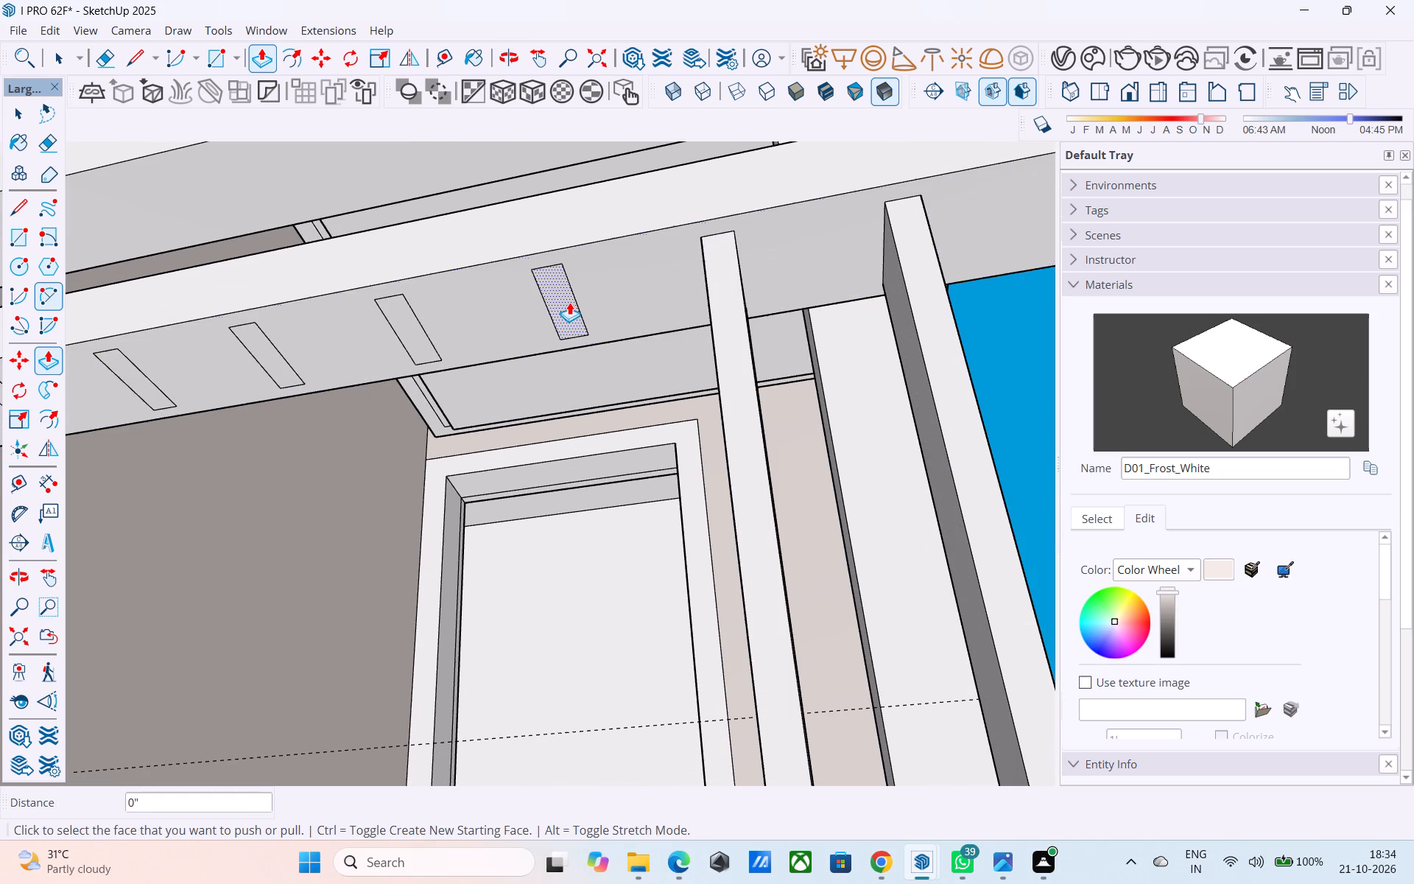
double_click(567, 302)
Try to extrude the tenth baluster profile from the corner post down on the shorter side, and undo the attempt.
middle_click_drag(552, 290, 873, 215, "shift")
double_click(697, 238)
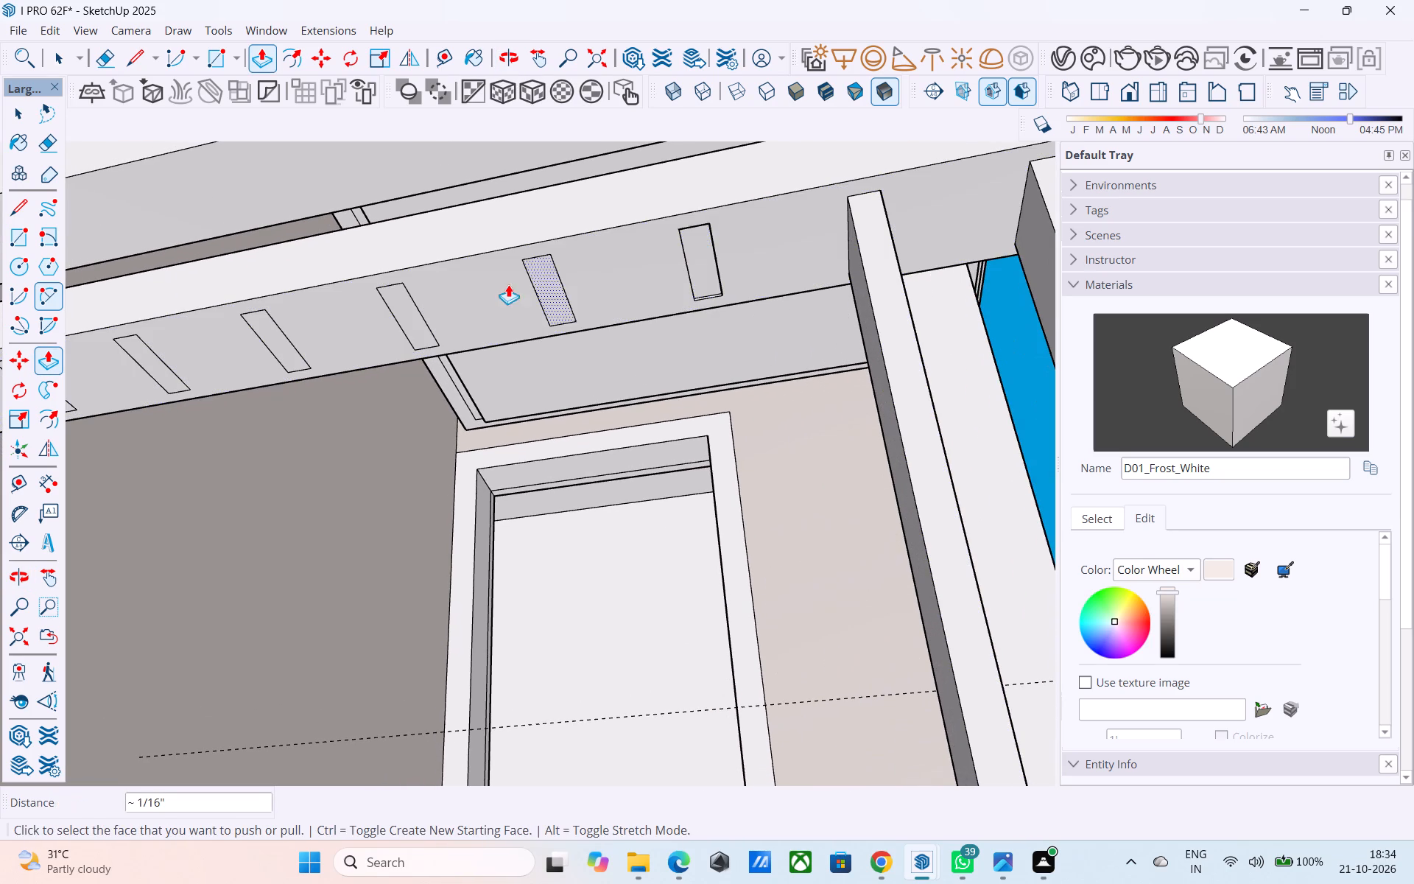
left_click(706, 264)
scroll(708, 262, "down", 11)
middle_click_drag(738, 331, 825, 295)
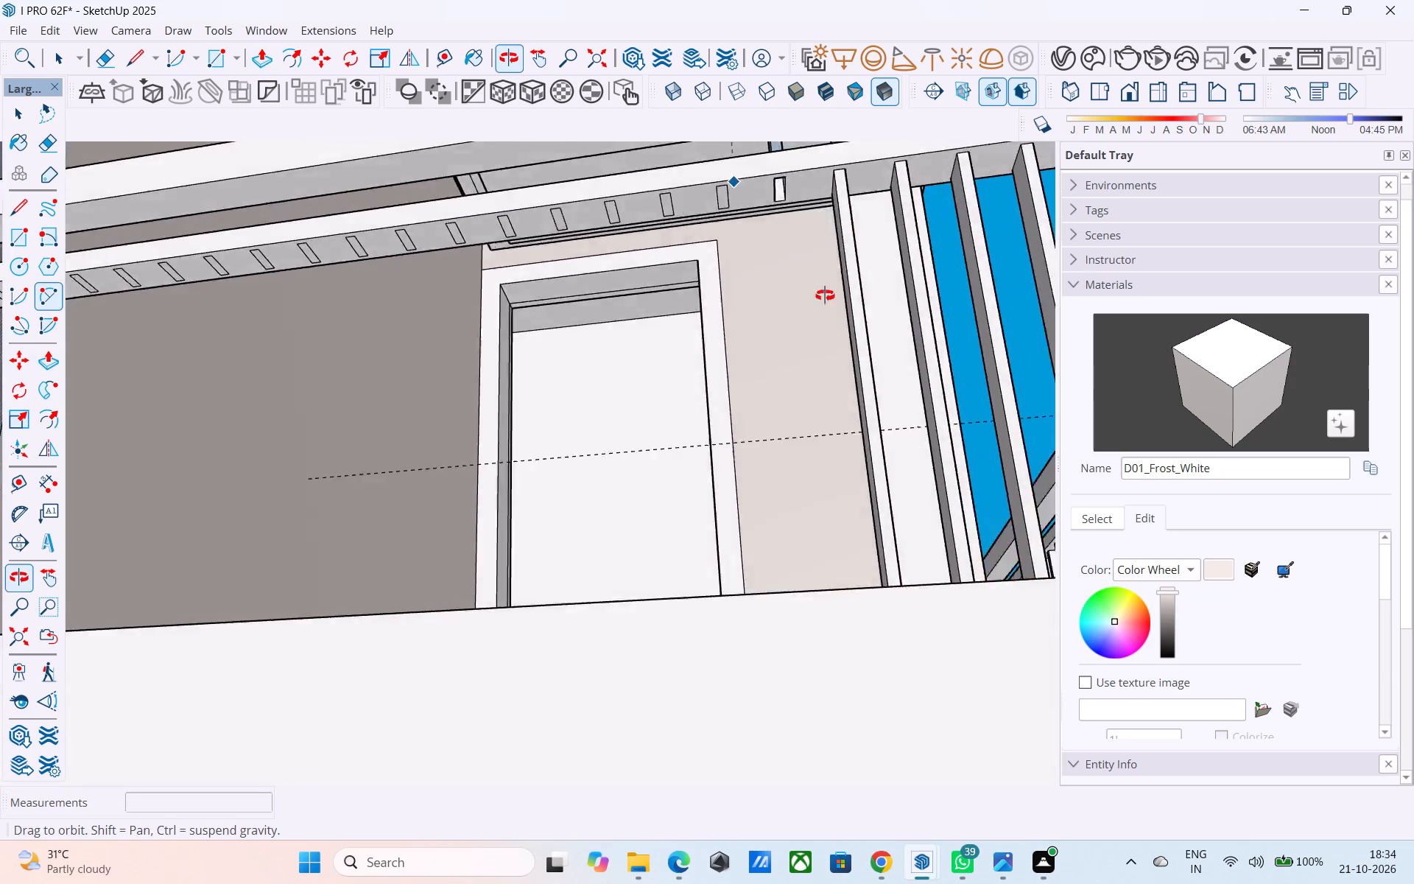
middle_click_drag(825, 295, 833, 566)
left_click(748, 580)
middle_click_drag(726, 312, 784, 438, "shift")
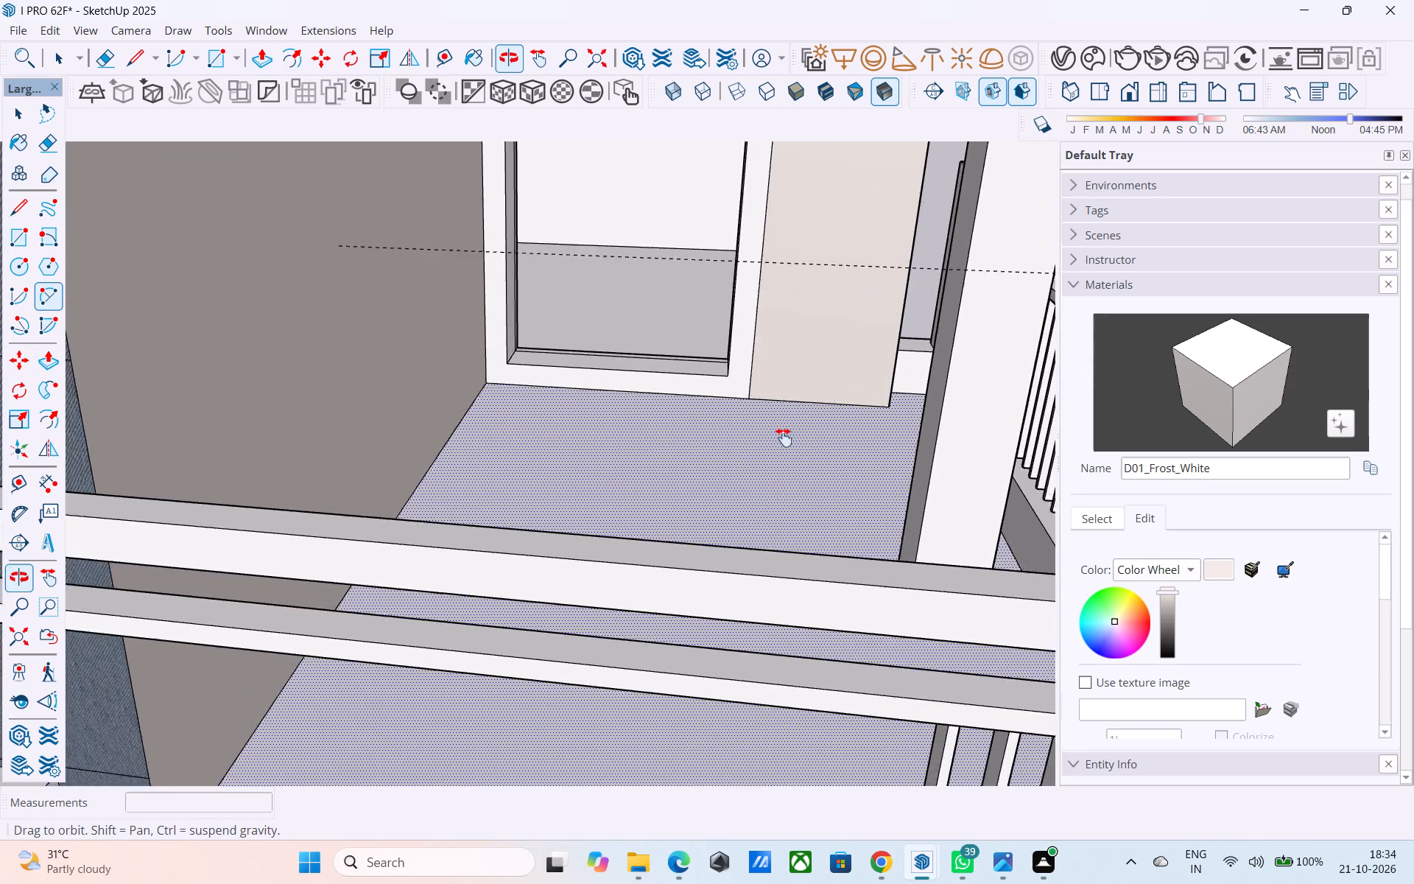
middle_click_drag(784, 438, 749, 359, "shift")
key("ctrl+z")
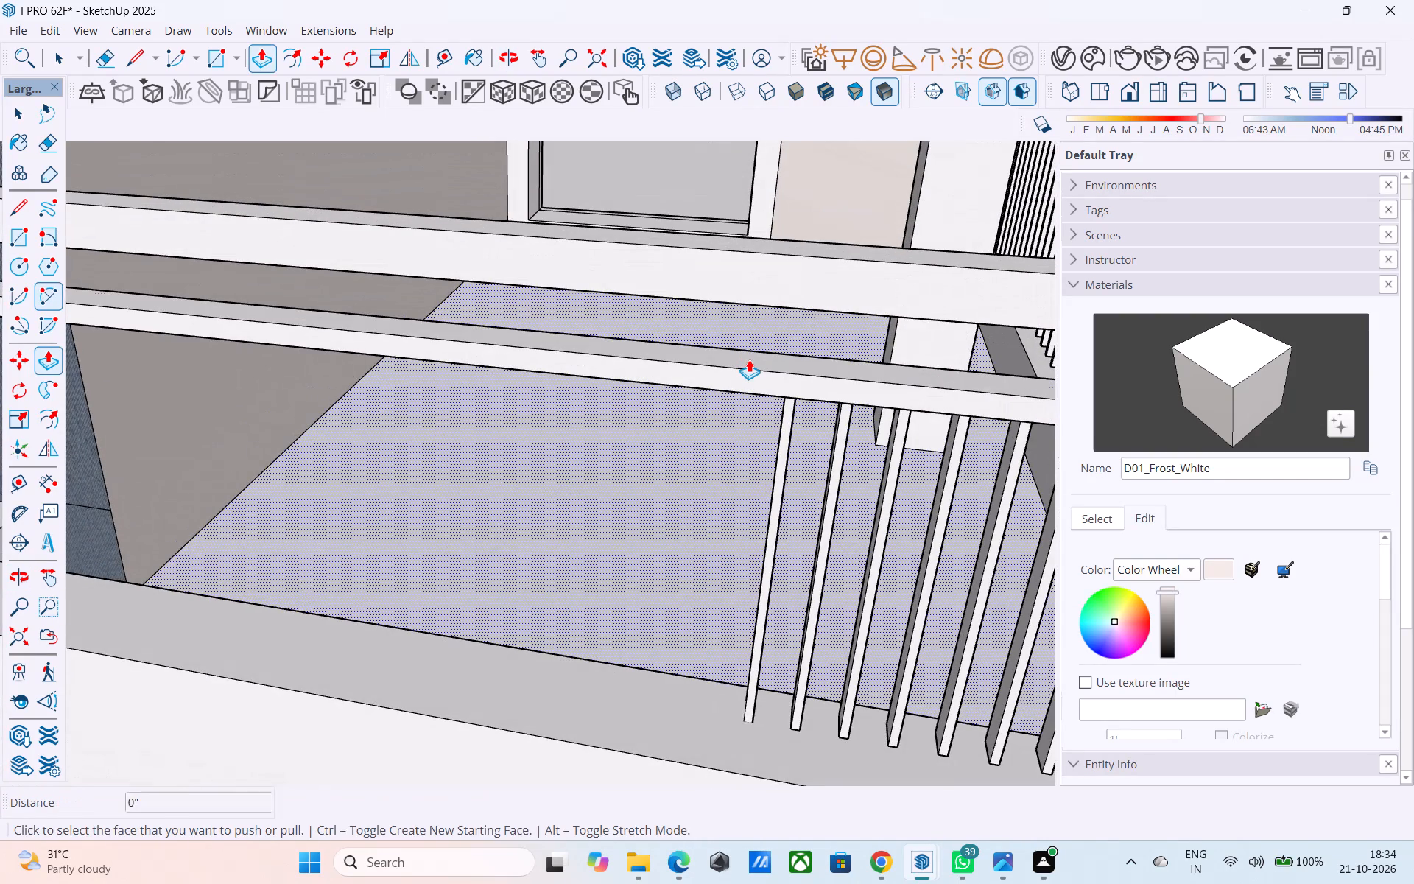
Extrude the tenth baluster profile from the corner post on the middle balcony's shorter side by about 1' 8 1/8".
middle_click_drag(800, 480, 801, 636, "shift")
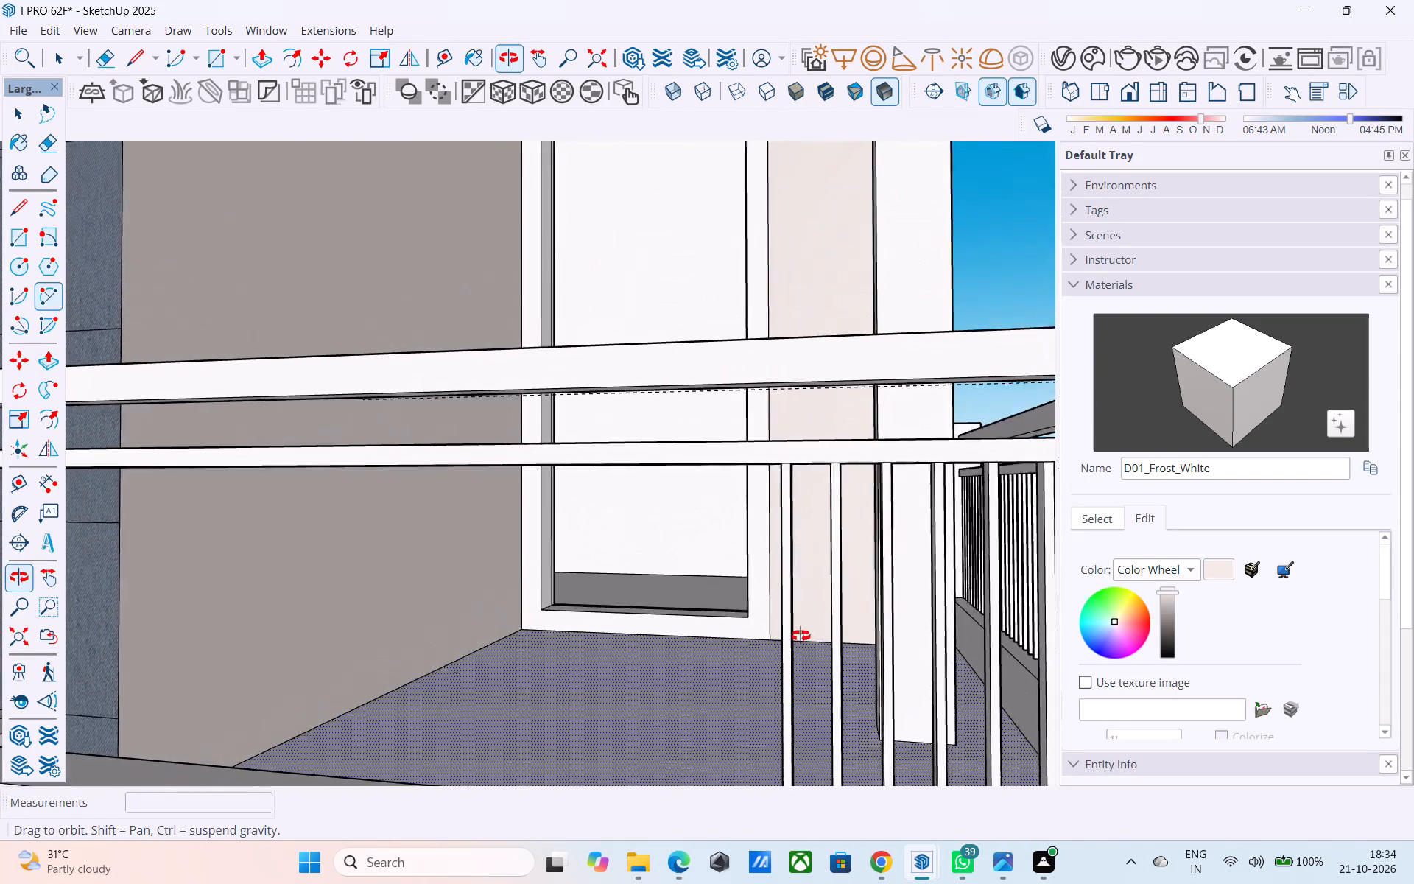
middle_click_drag(801, 636, 820, 437, "shift")
scroll(778, 499, "up", 14)
left_click(683, 523)
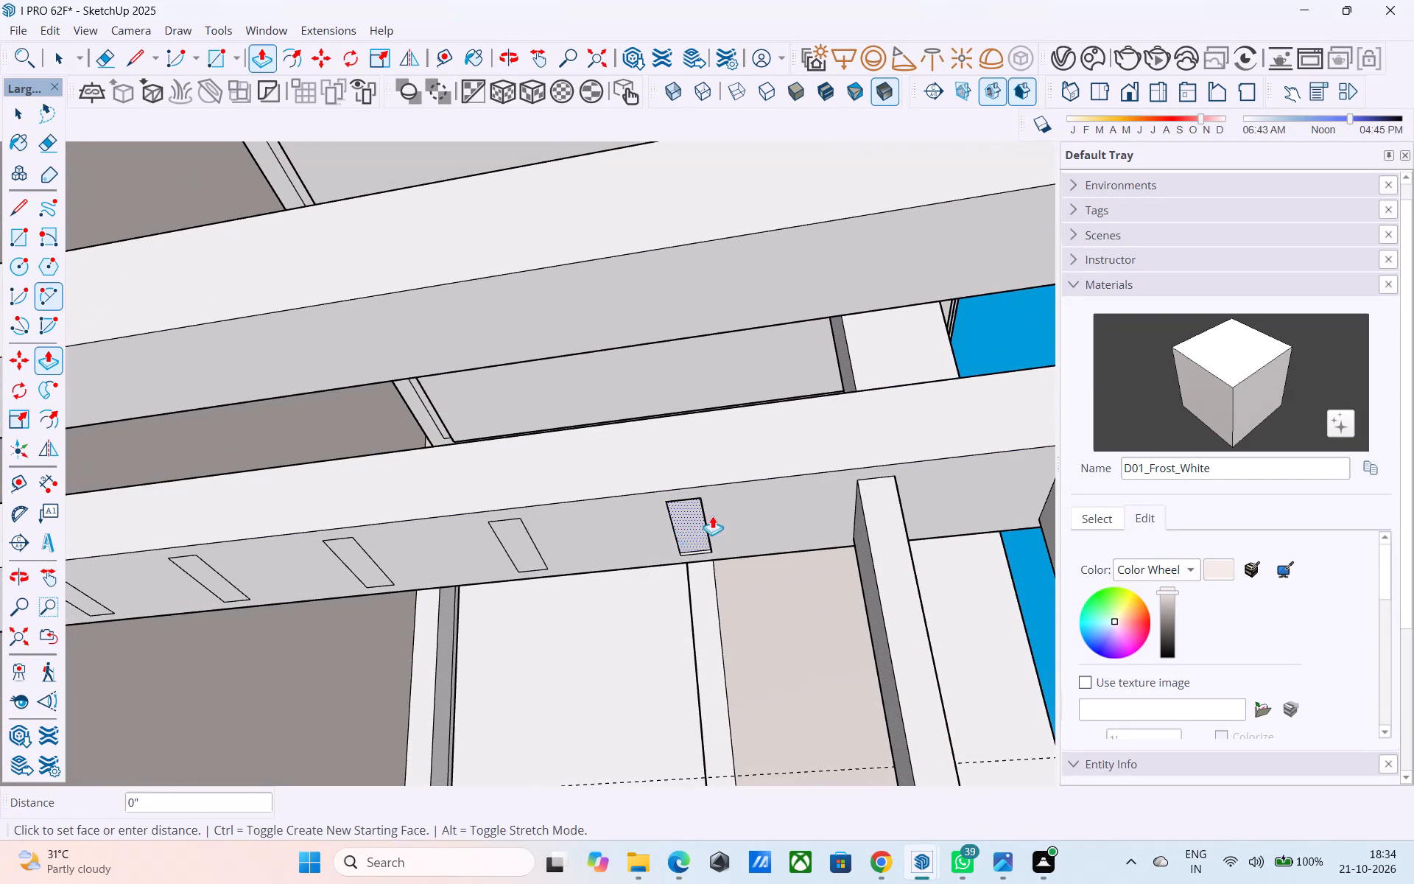
left_click(756, 505)
left_click(692, 510)
scroll(722, 392, "down", 12)
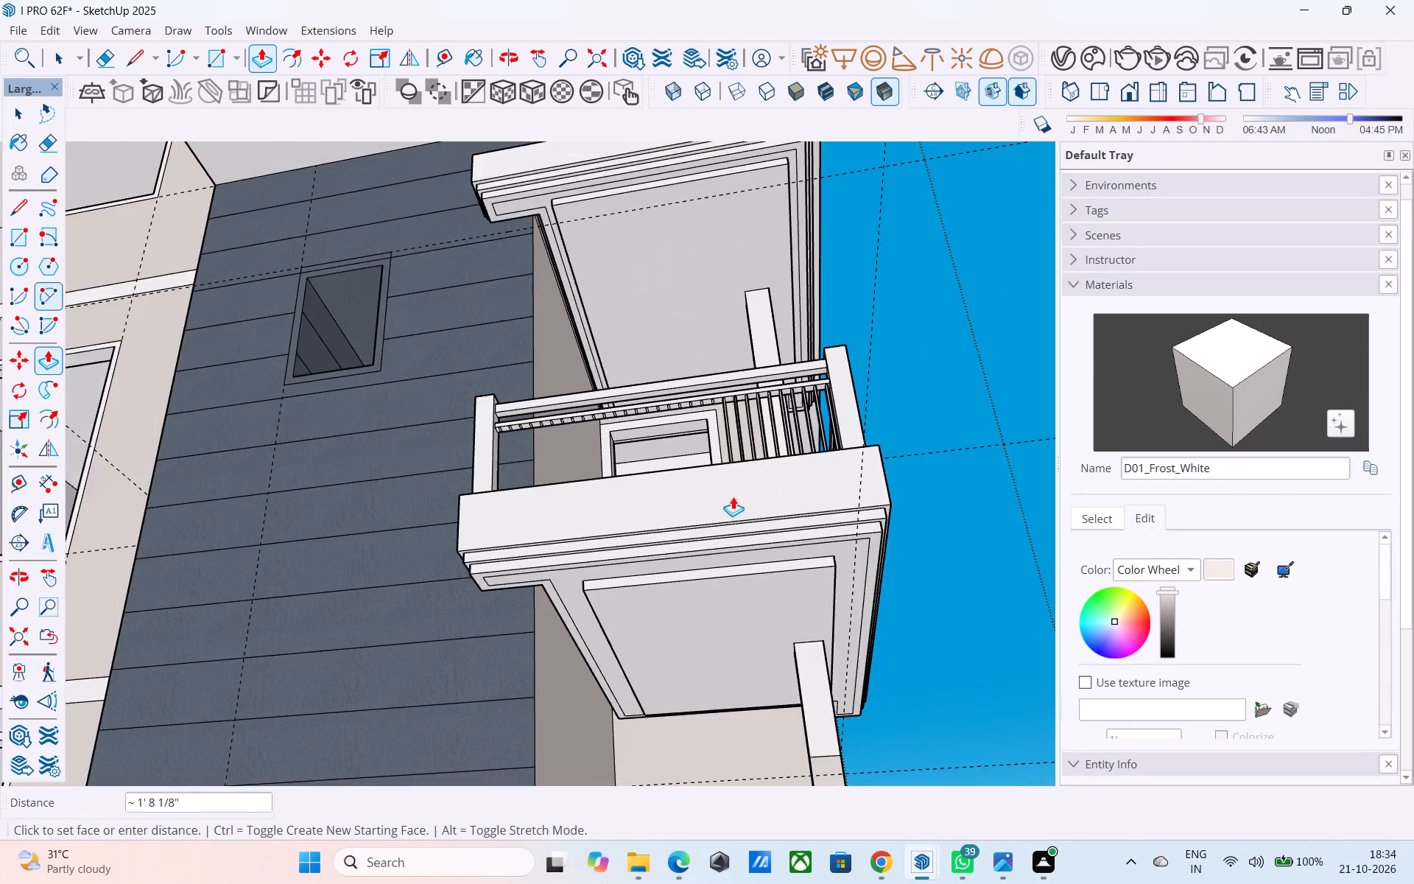
Finish extruding the tenth baluster profile on the middle balcony's shorter side down to the ledge, about 1' 4 11/16".
middle_click_drag(733, 497, 705, 771)
middle_click_drag(743, 469, 719, 592)
scroll(720, 545, "up", 8)
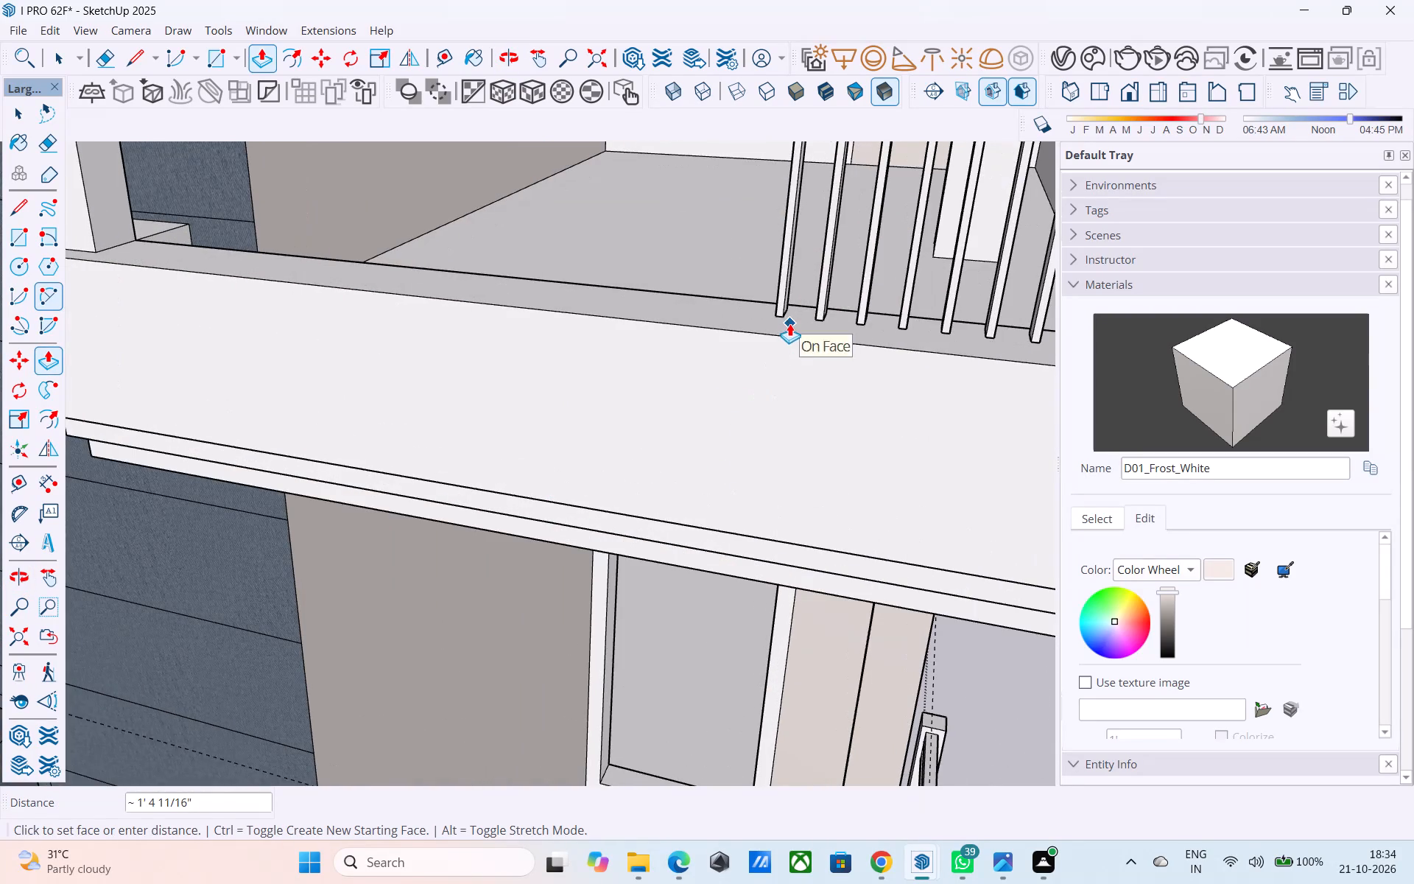
left_click(789, 323)
Extrude the next two baluster profiles under the middle balcony's shorter lower rail down by the same distance.
scroll(791, 313, "up", 1, "shift")
middle_click_drag(787, 330, 767, 287, "shift")
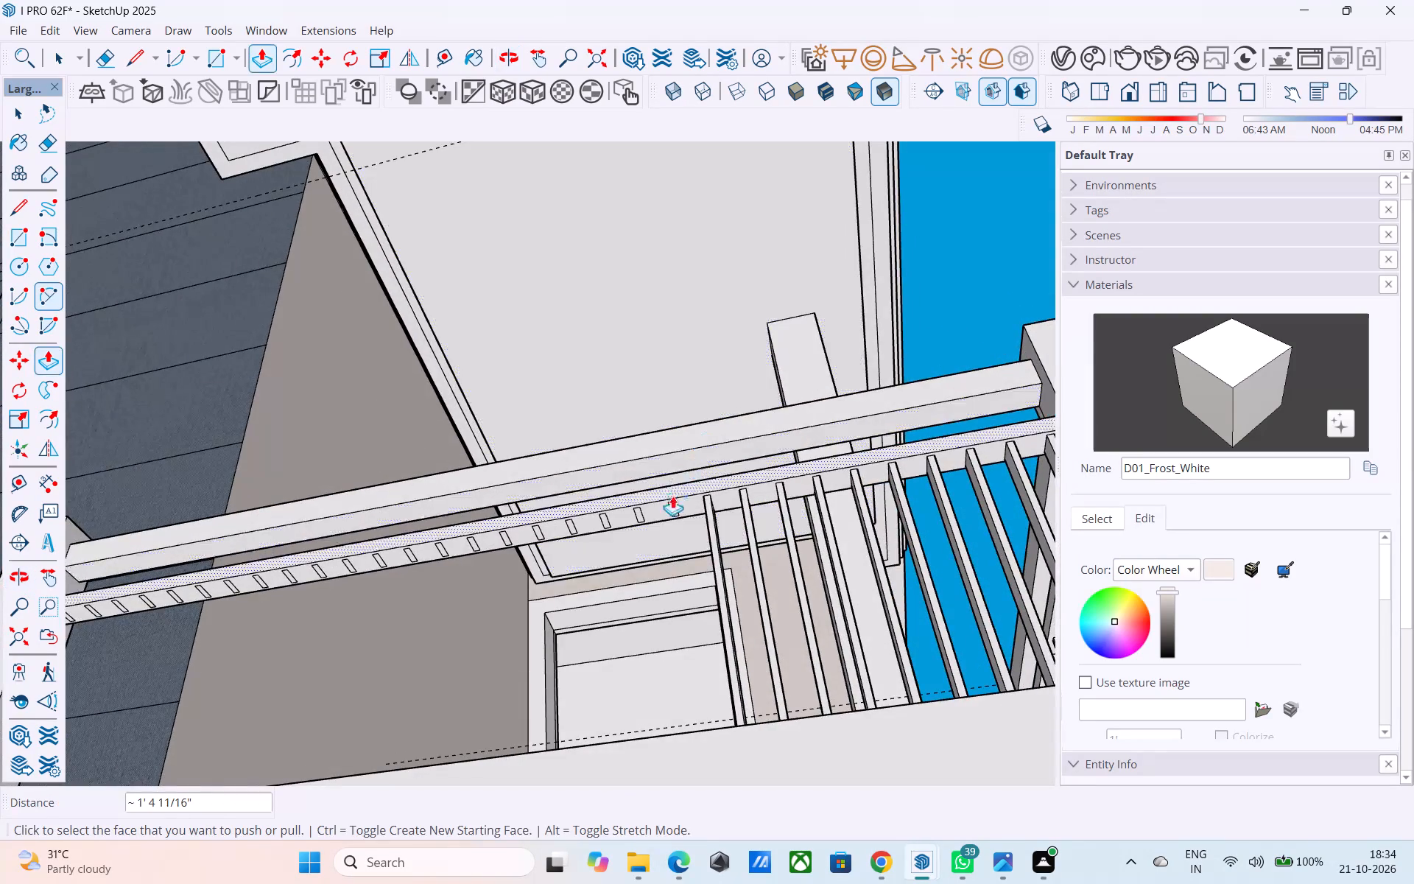
middle_click_drag(666, 500, 824, 413)
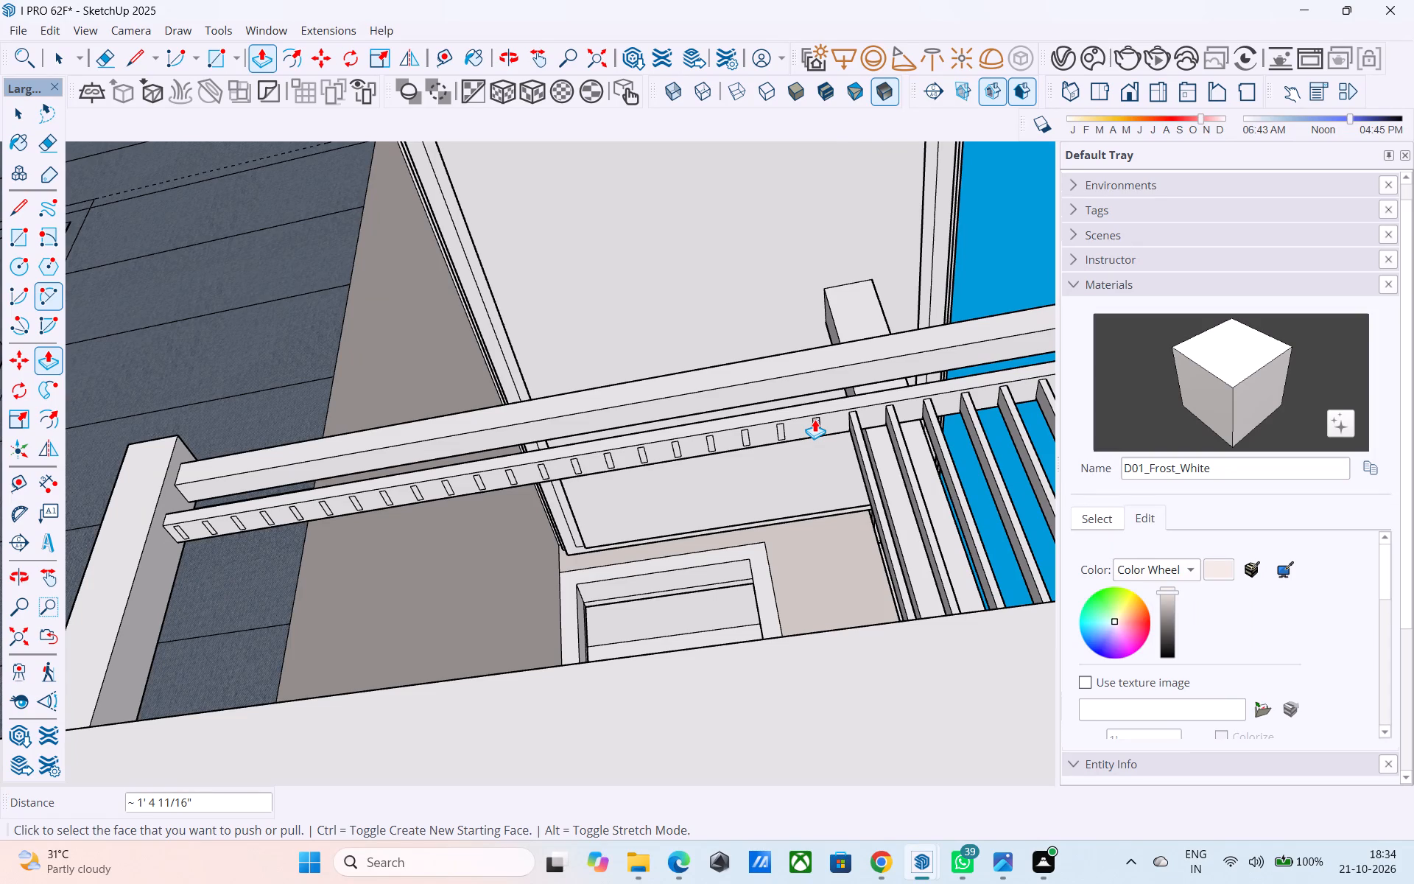
middle_click_drag(751, 450, 907, 554)
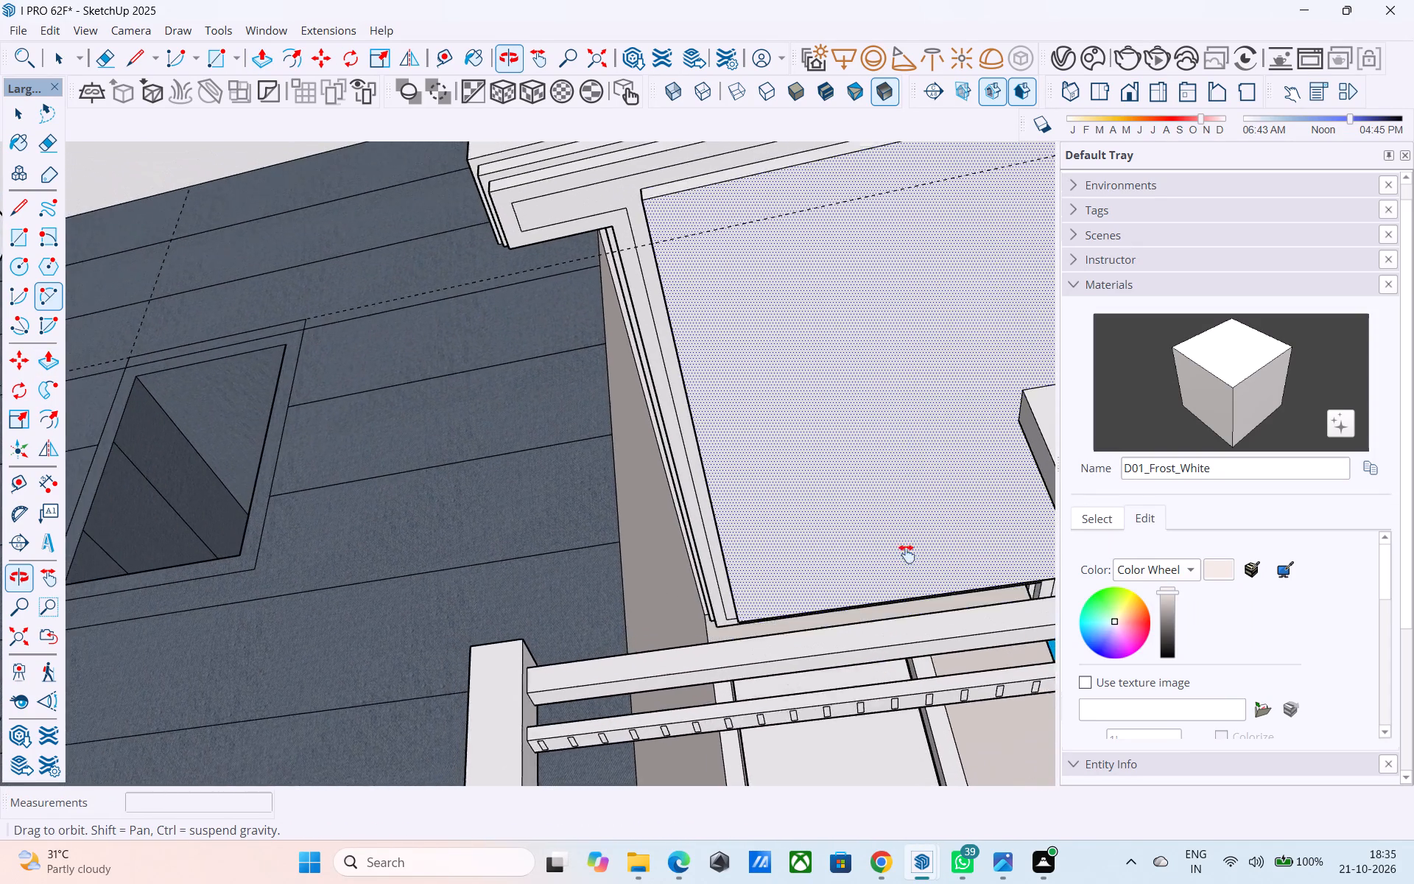
middle_click_drag(907, 554, 831, 523)
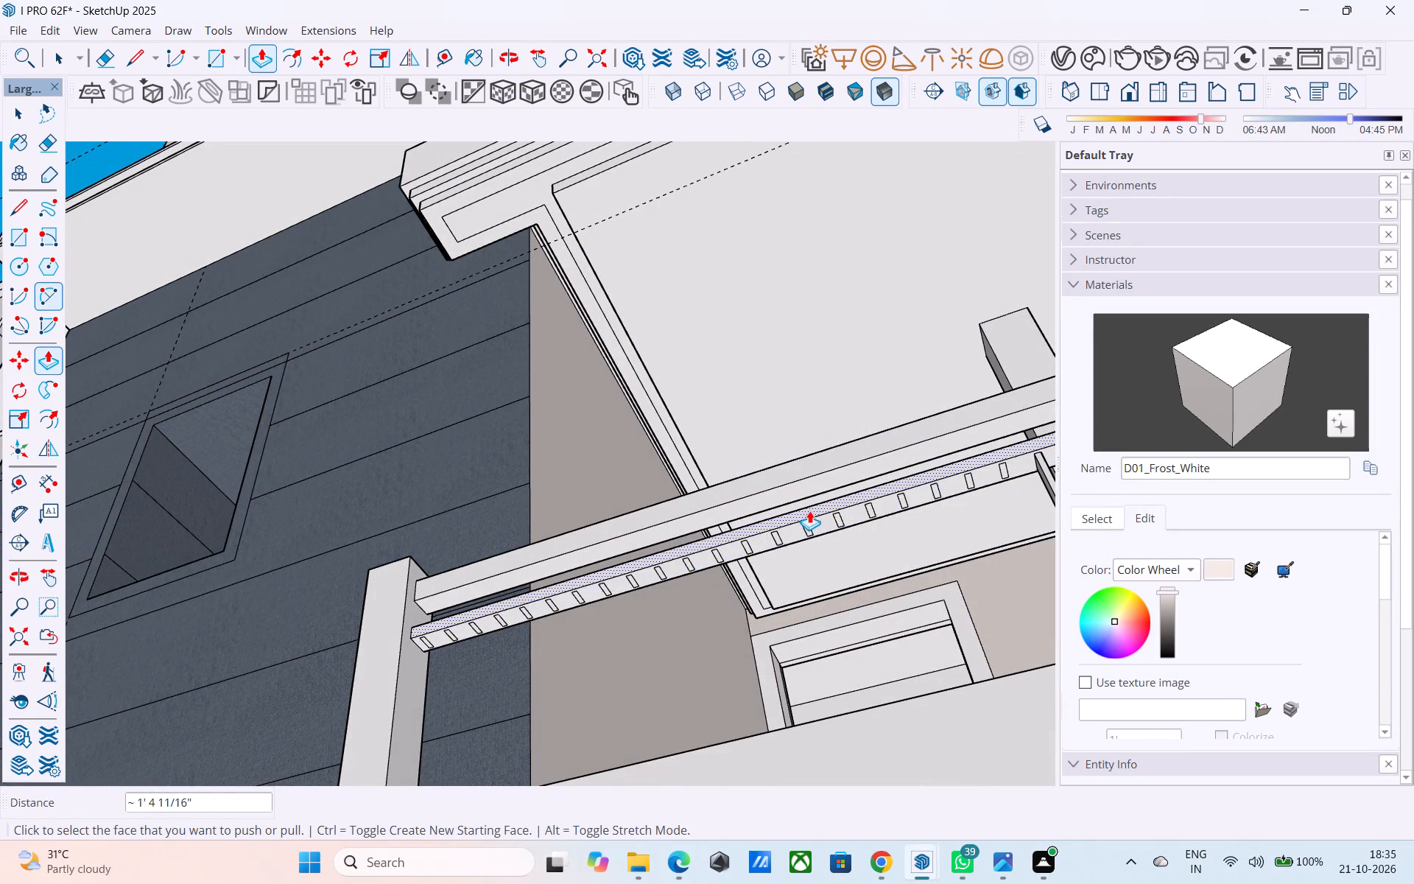
middle_click_drag(862, 495, 700, 497)
scroll(837, 481, "up", 3)
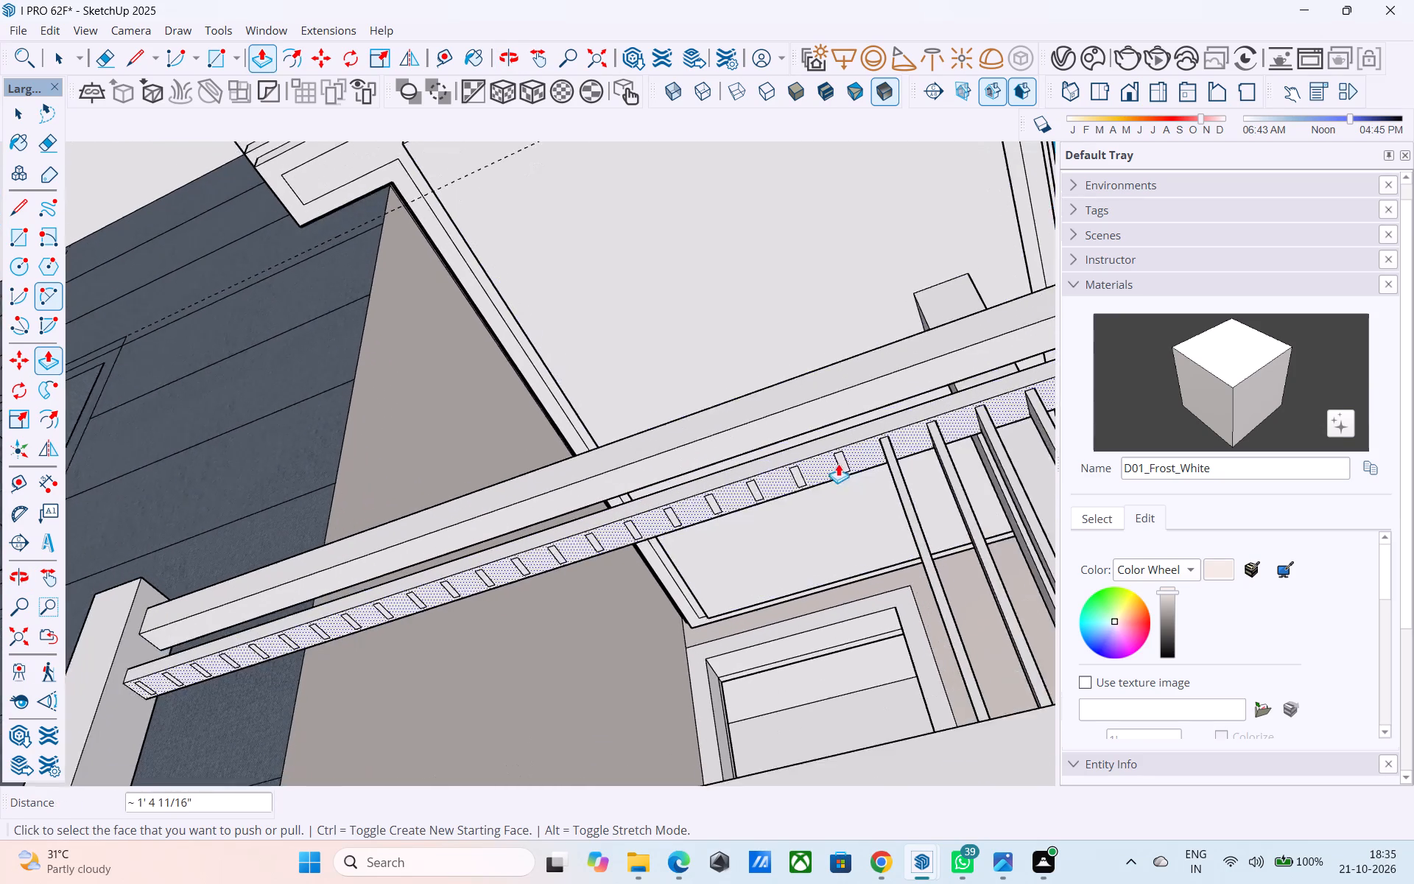
scroll(838, 463, "up", 13)
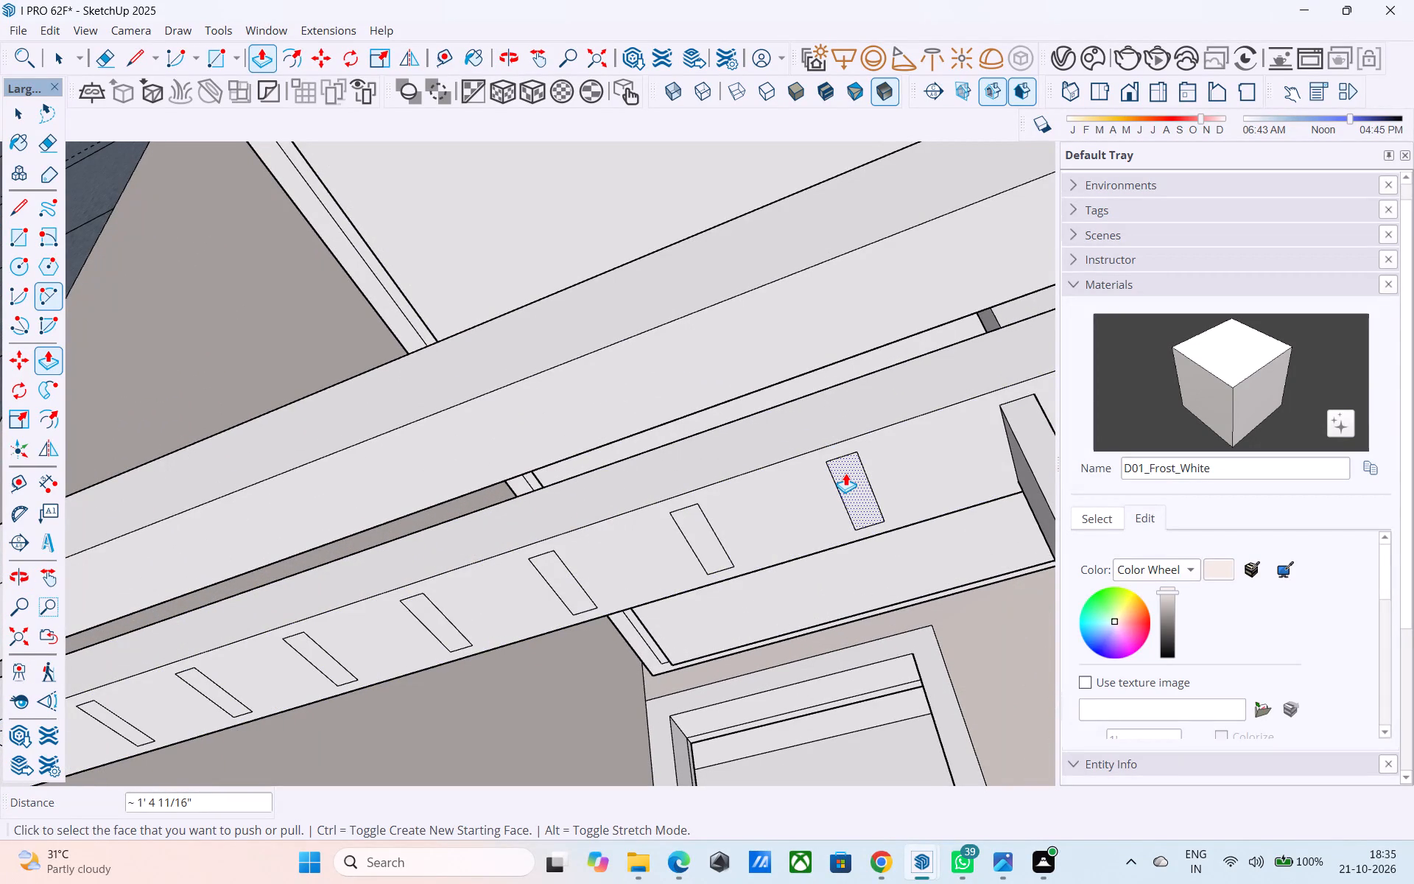
scroll(845, 473, "up", 3)
double_click(845, 473)
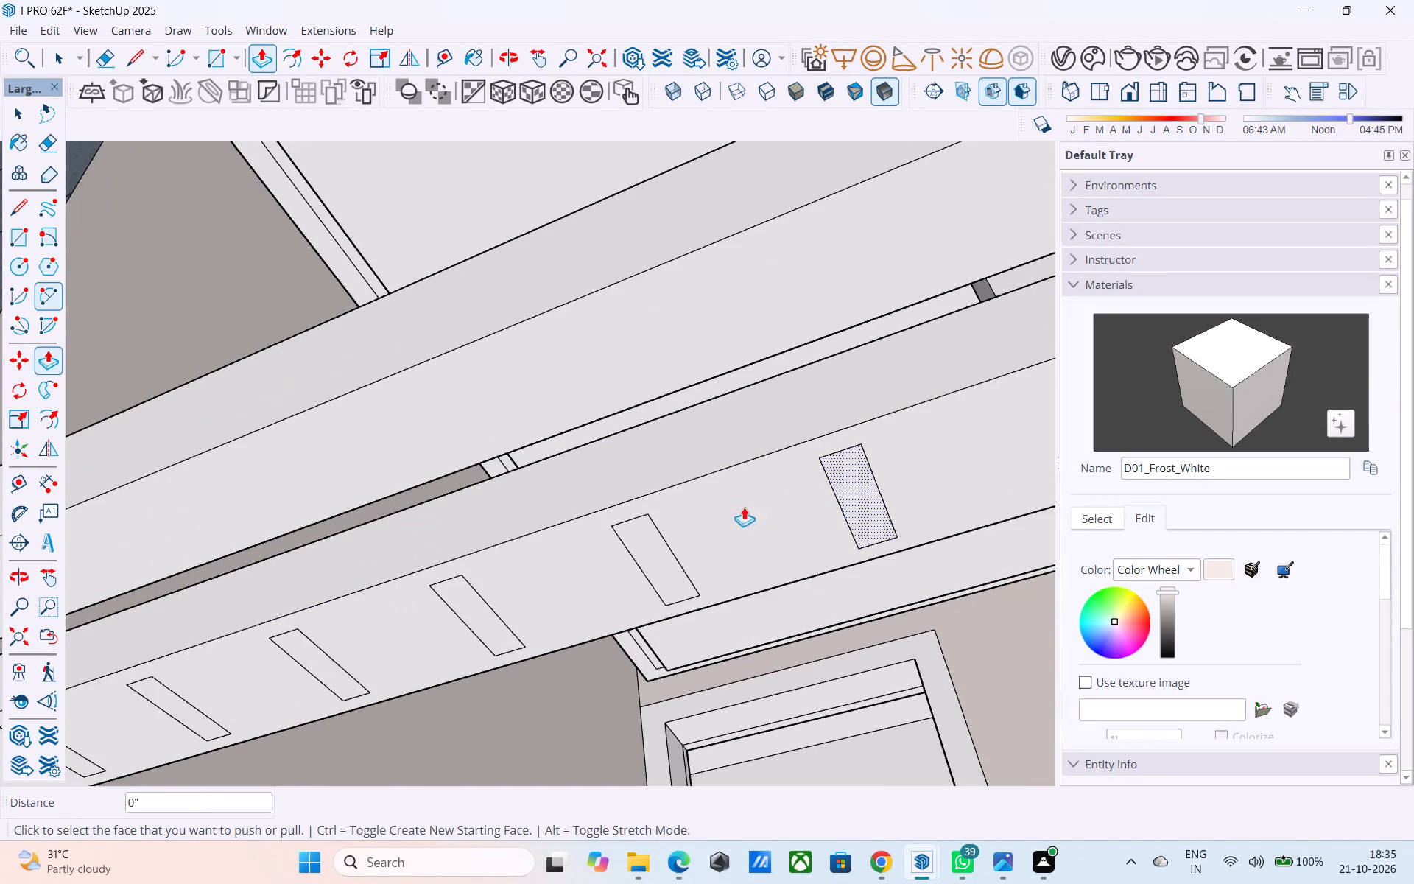
double_click(667, 551)
Extrude the following three baluster profiles on the shorter side by the same distance, continuing toward the wall-side post.
scroll(817, 394, "down", 14)
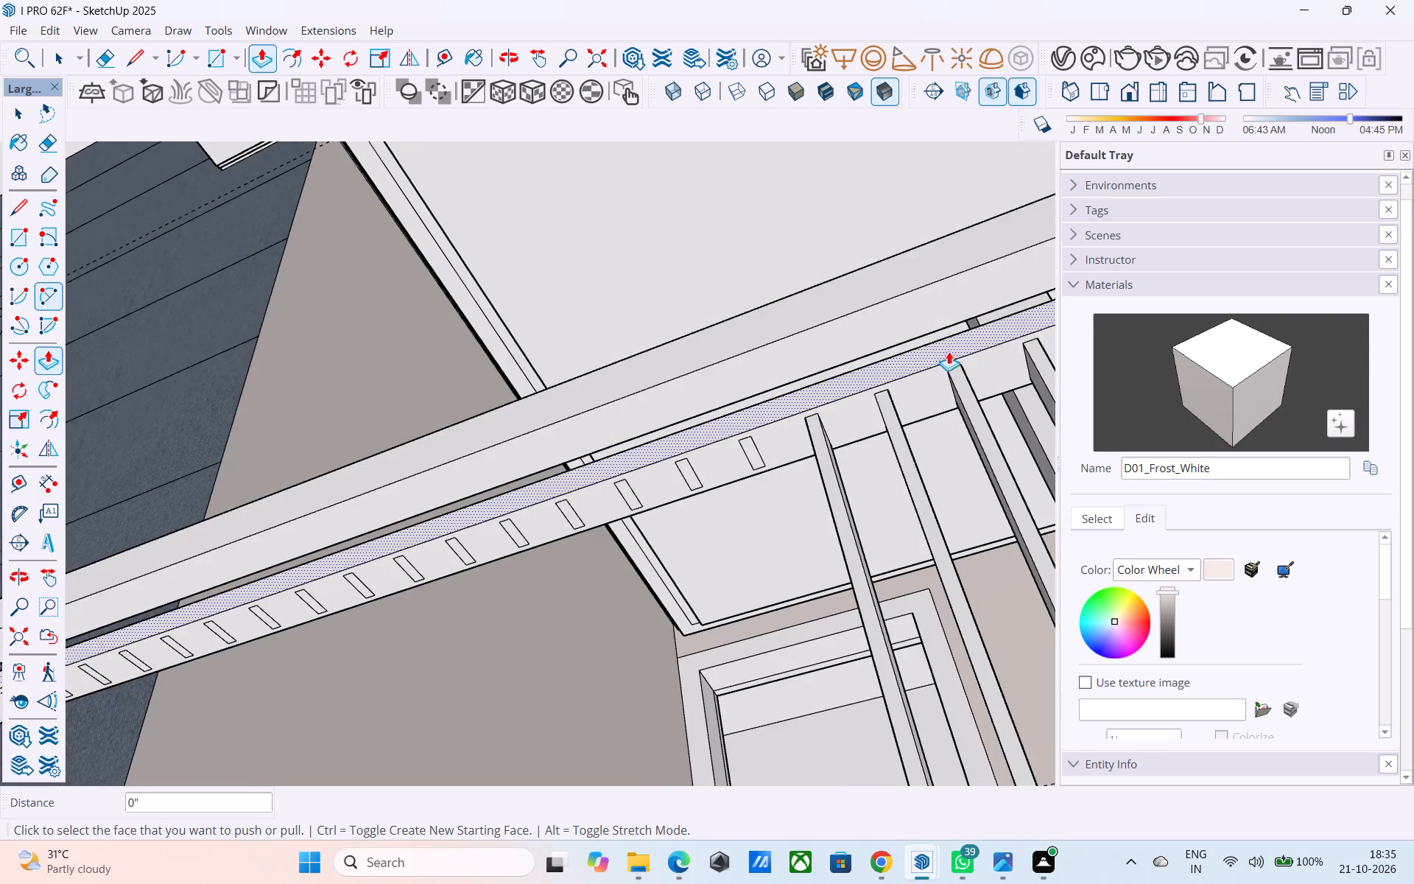
scroll(949, 351, "down", 2)
scroll(797, 424, "up", 10)
double_click(793, 424)
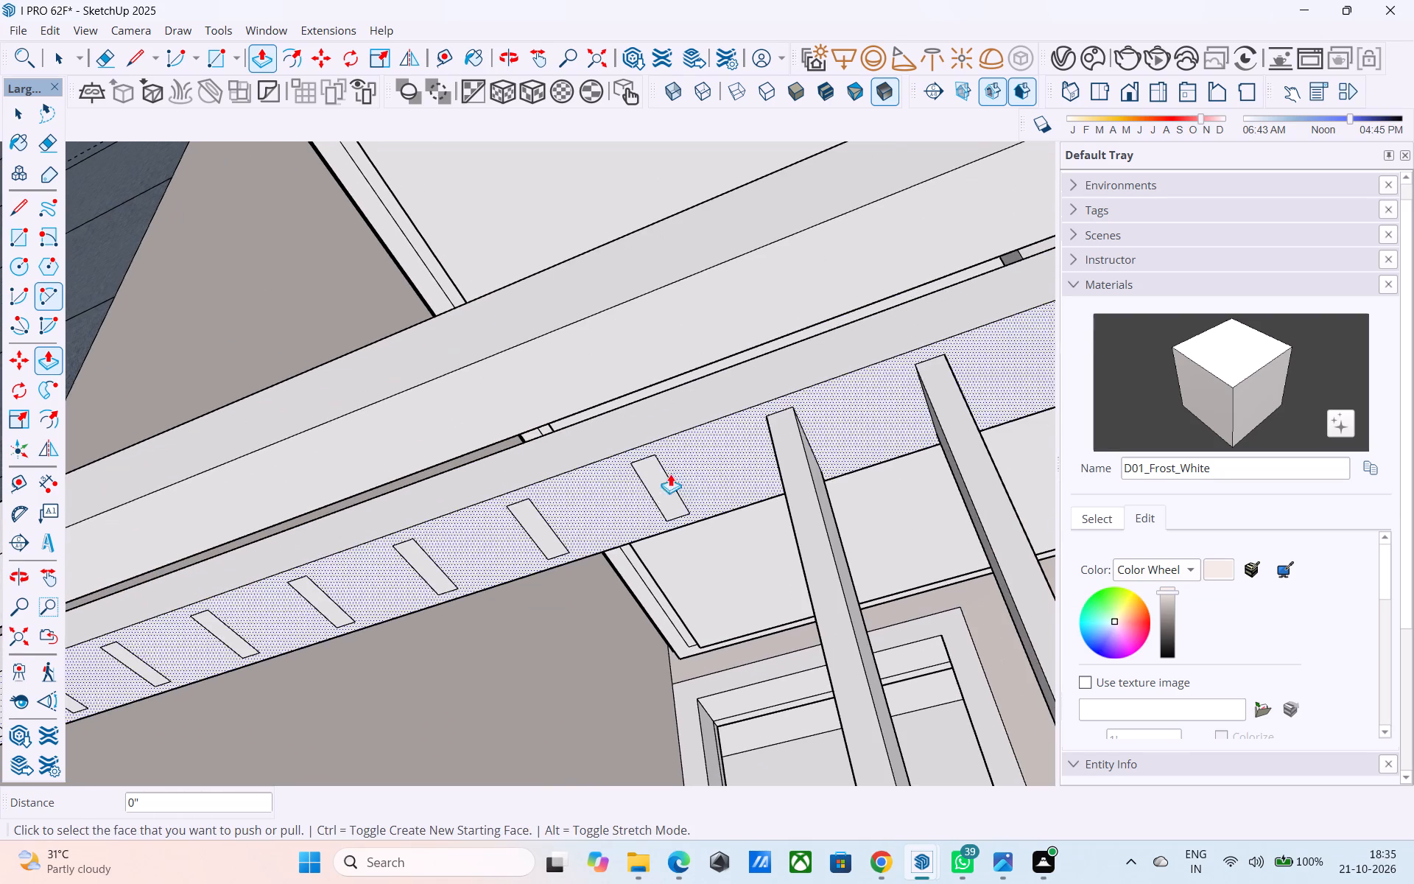
double_click(650, 487)
double_click(541, 536)
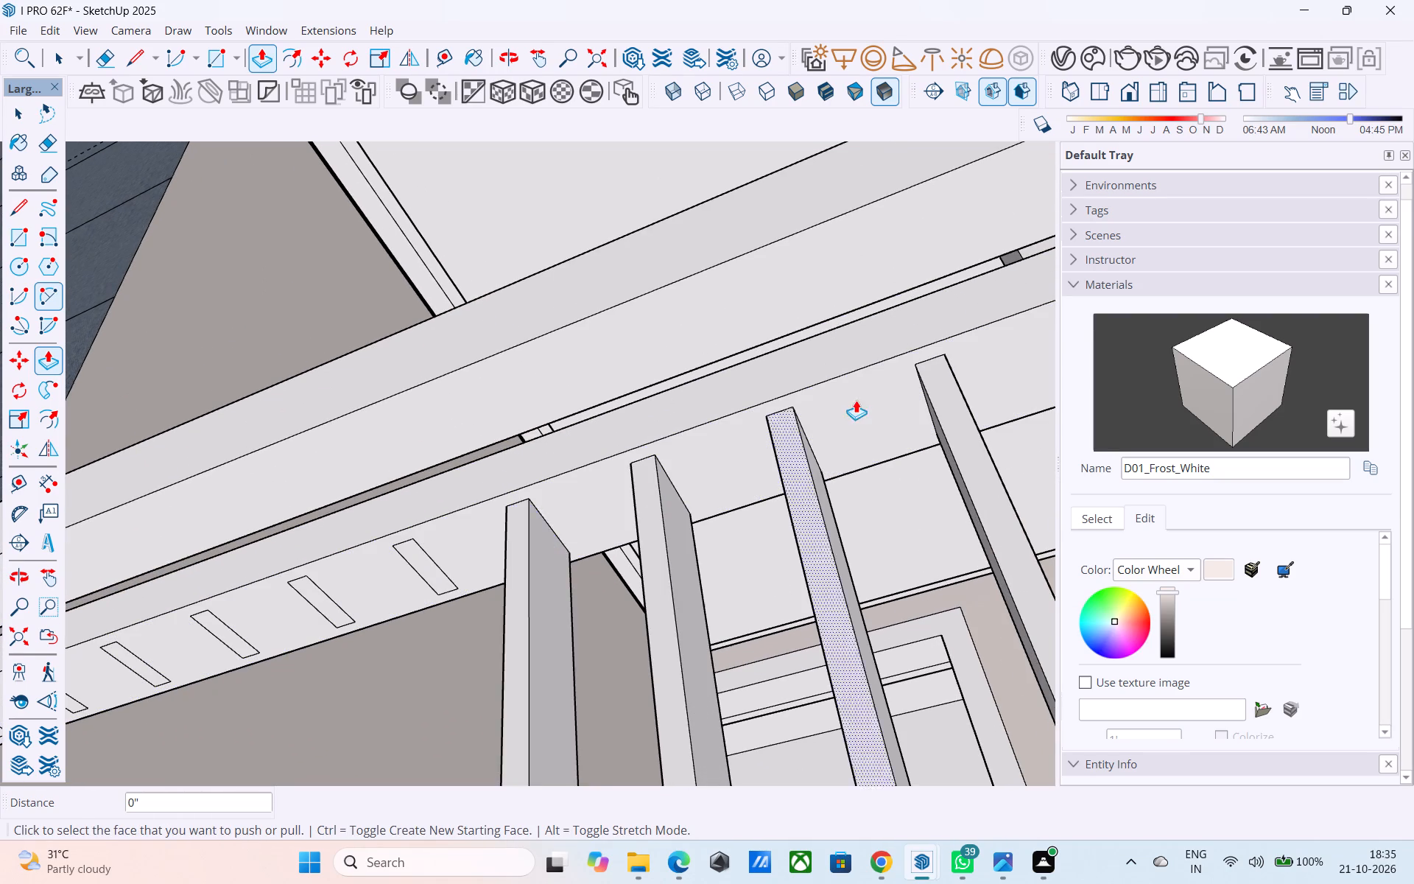
Extrude four more baluster profiles under the shorter lower rail by the same distance, moving toward the wall-side post.
scroll(856, 400, "down", 7)
scroll(920, 368, "down", 4)
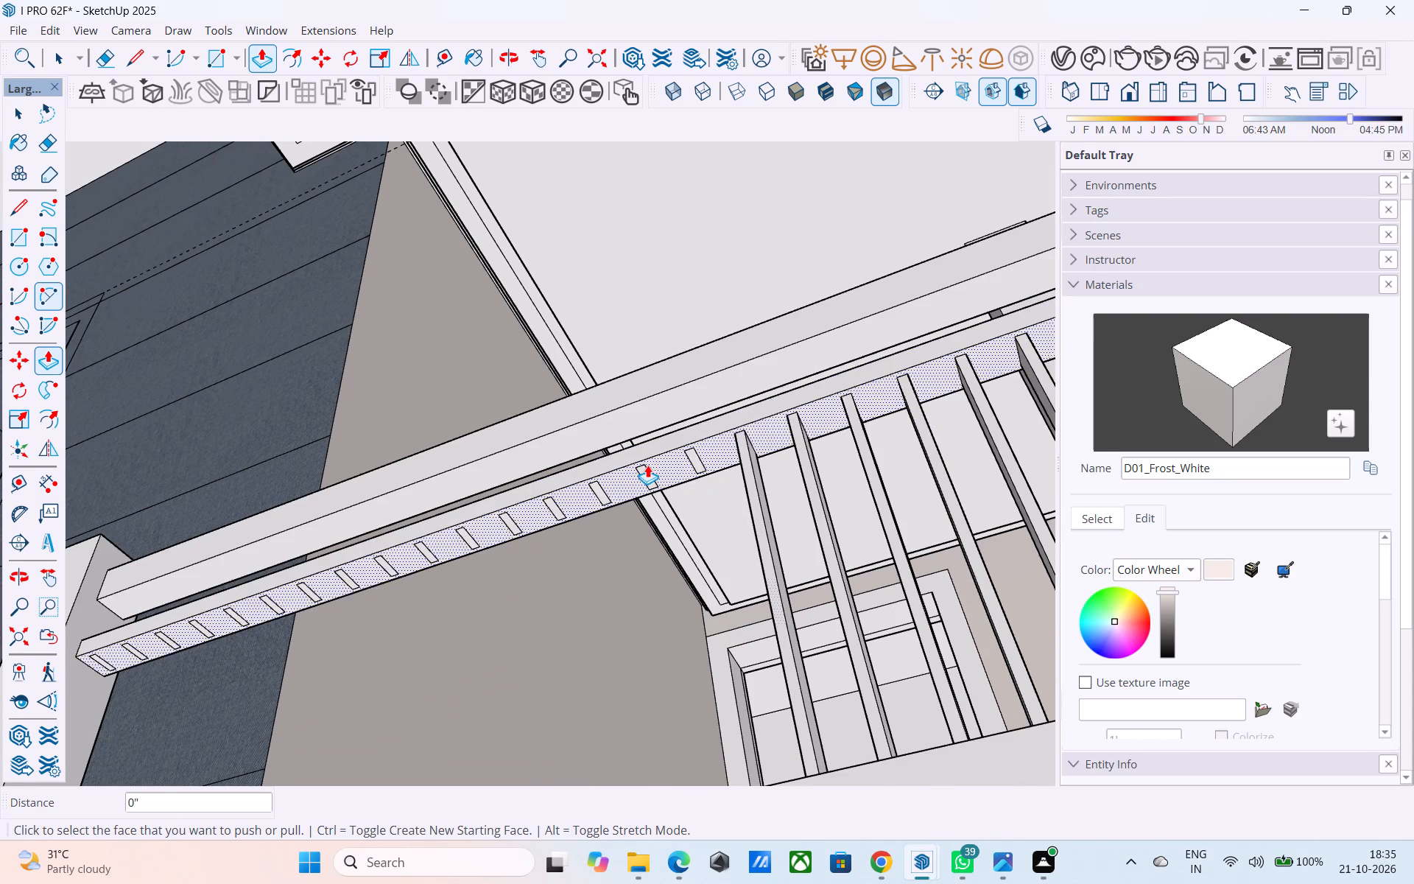
scroll(647, 465, "up", 16)
double_click(746, 460)
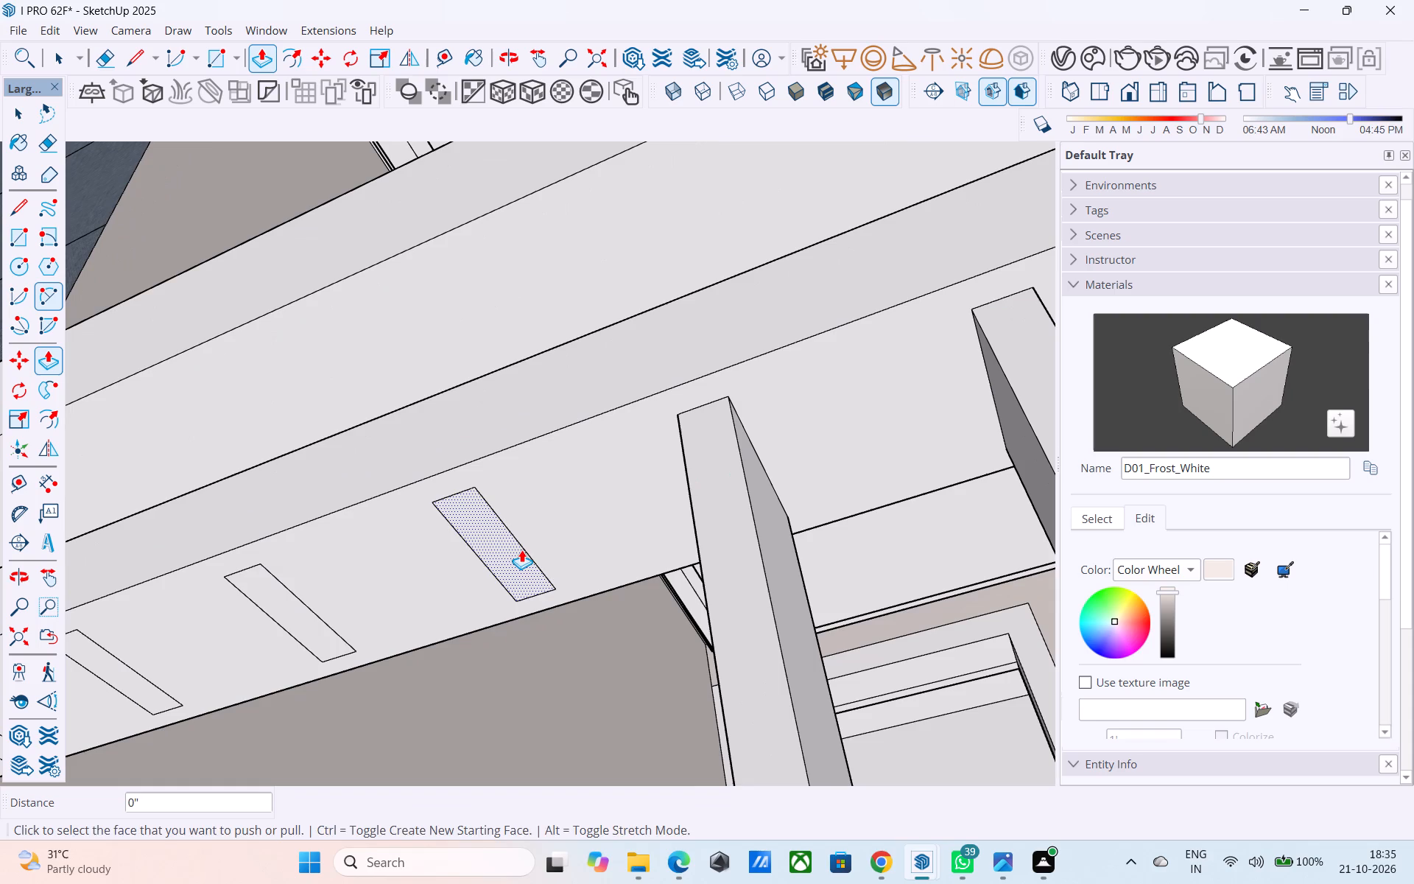
double_click(518, 550)
scroll(912, 402, "down", 13)
scroll(720, 471, "up", 9)
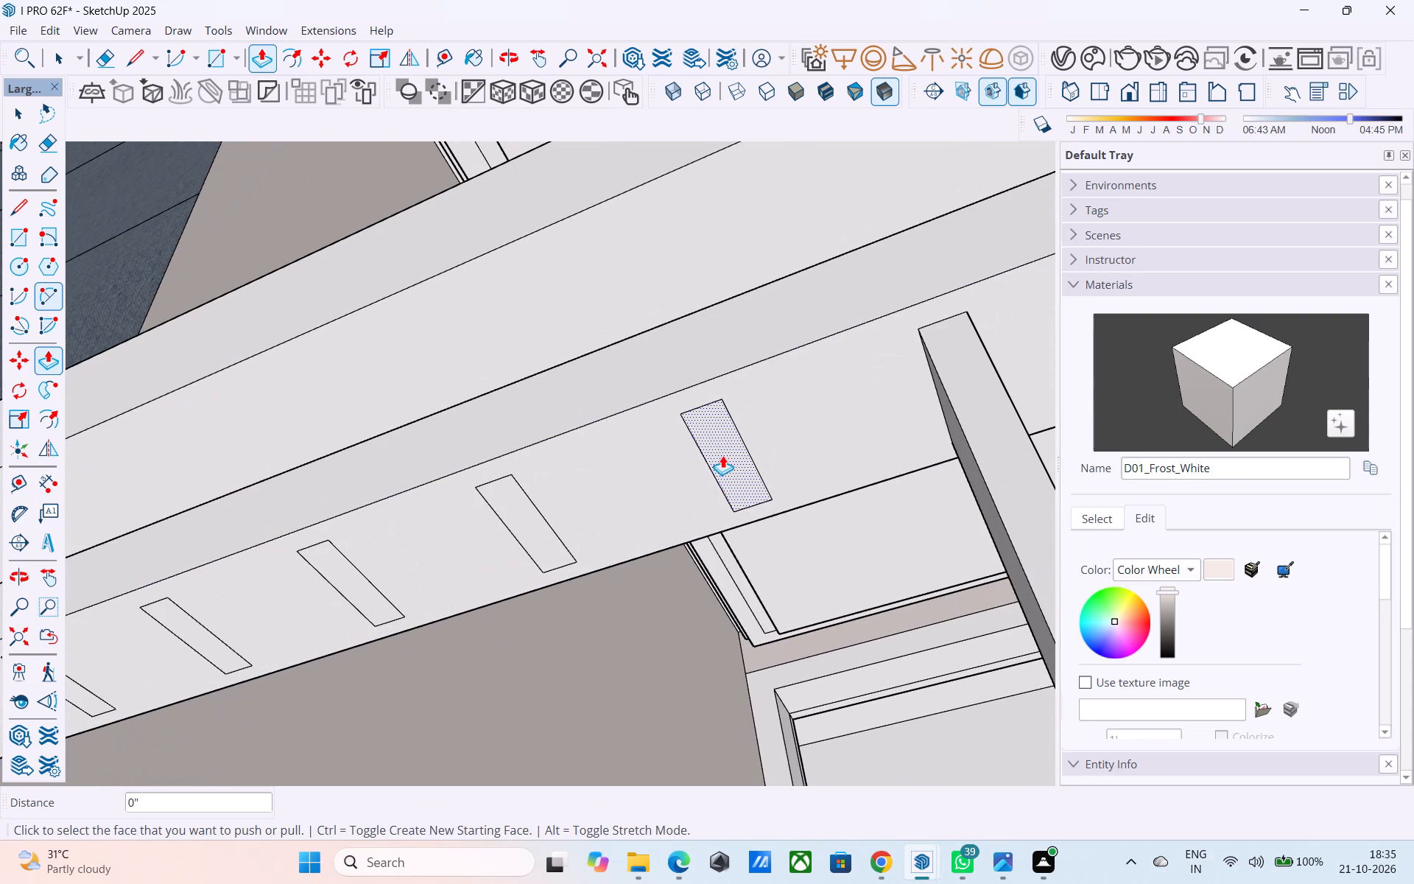
double_click(722, 455)
double_click(525, 523)
Extrude the next two baluster profiles along the middle balcony's shorter lower rail by the same distance.
scroll(973, 374, "down", 7)
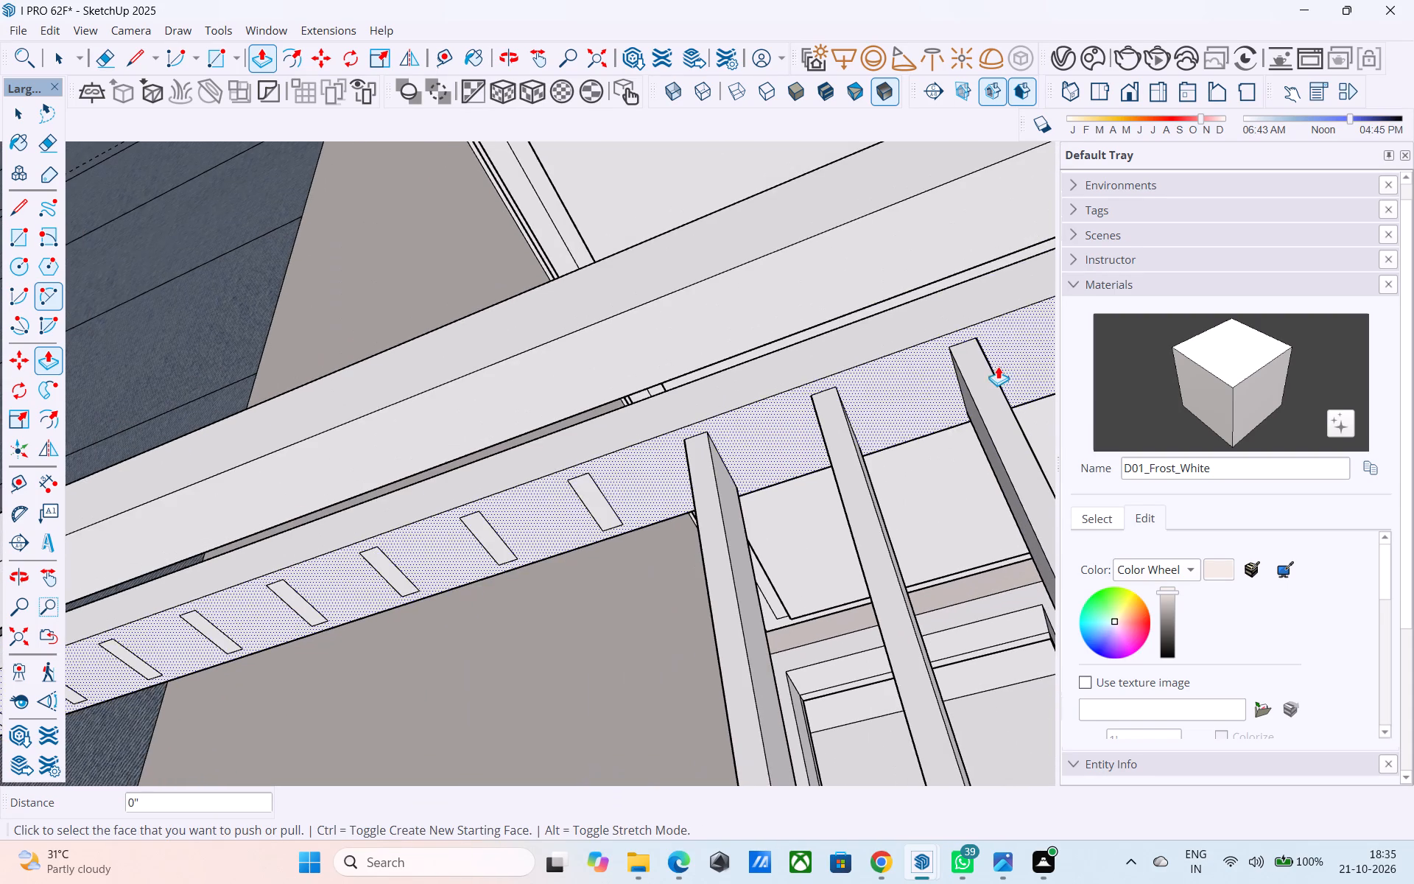
scroll(1001, 314, "down", 6)
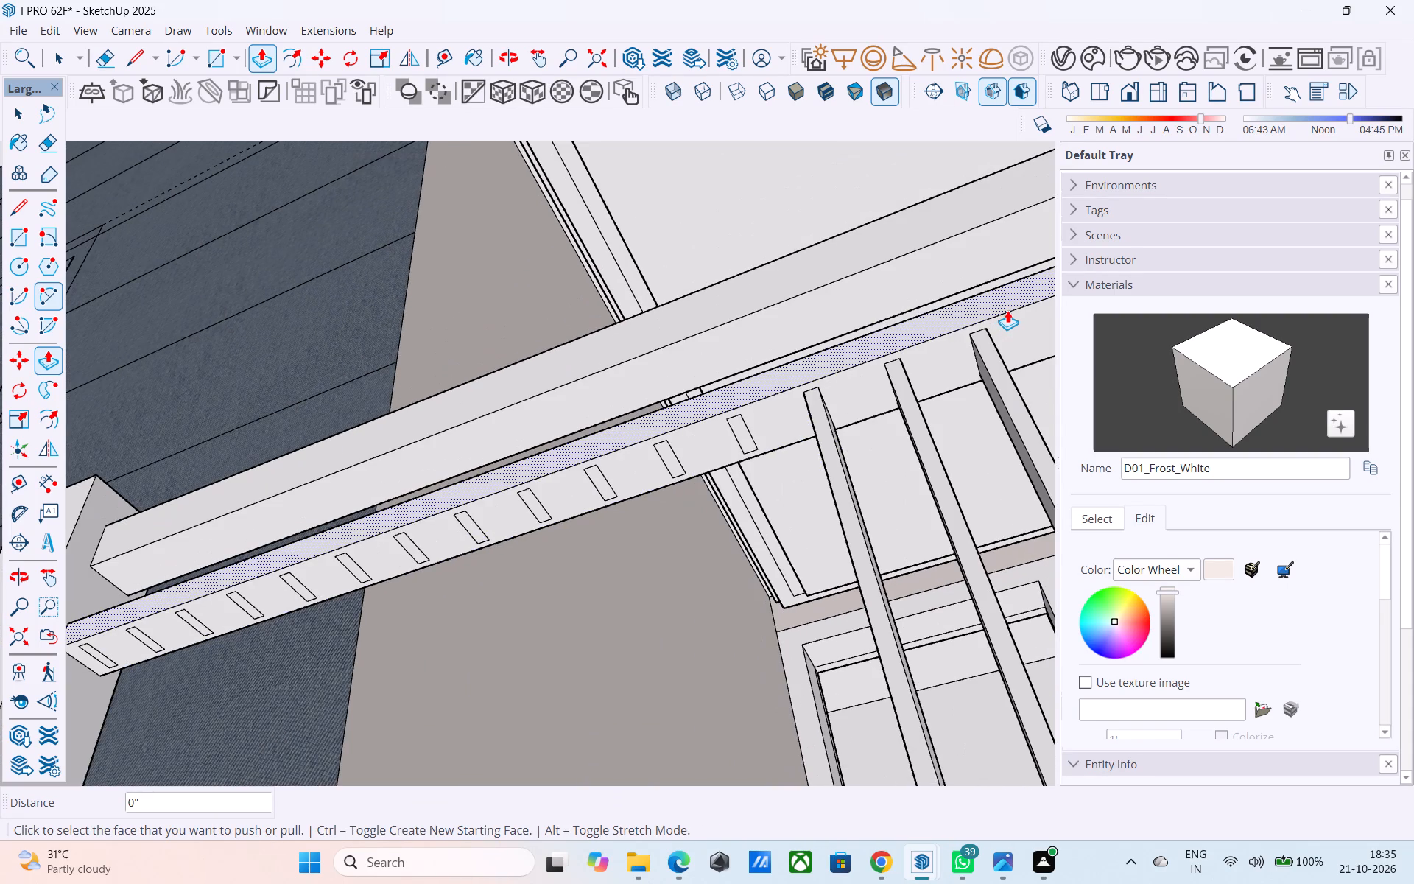
scroll(1007, 310, "down", 4)
scroll(843, 408, "up", 4)
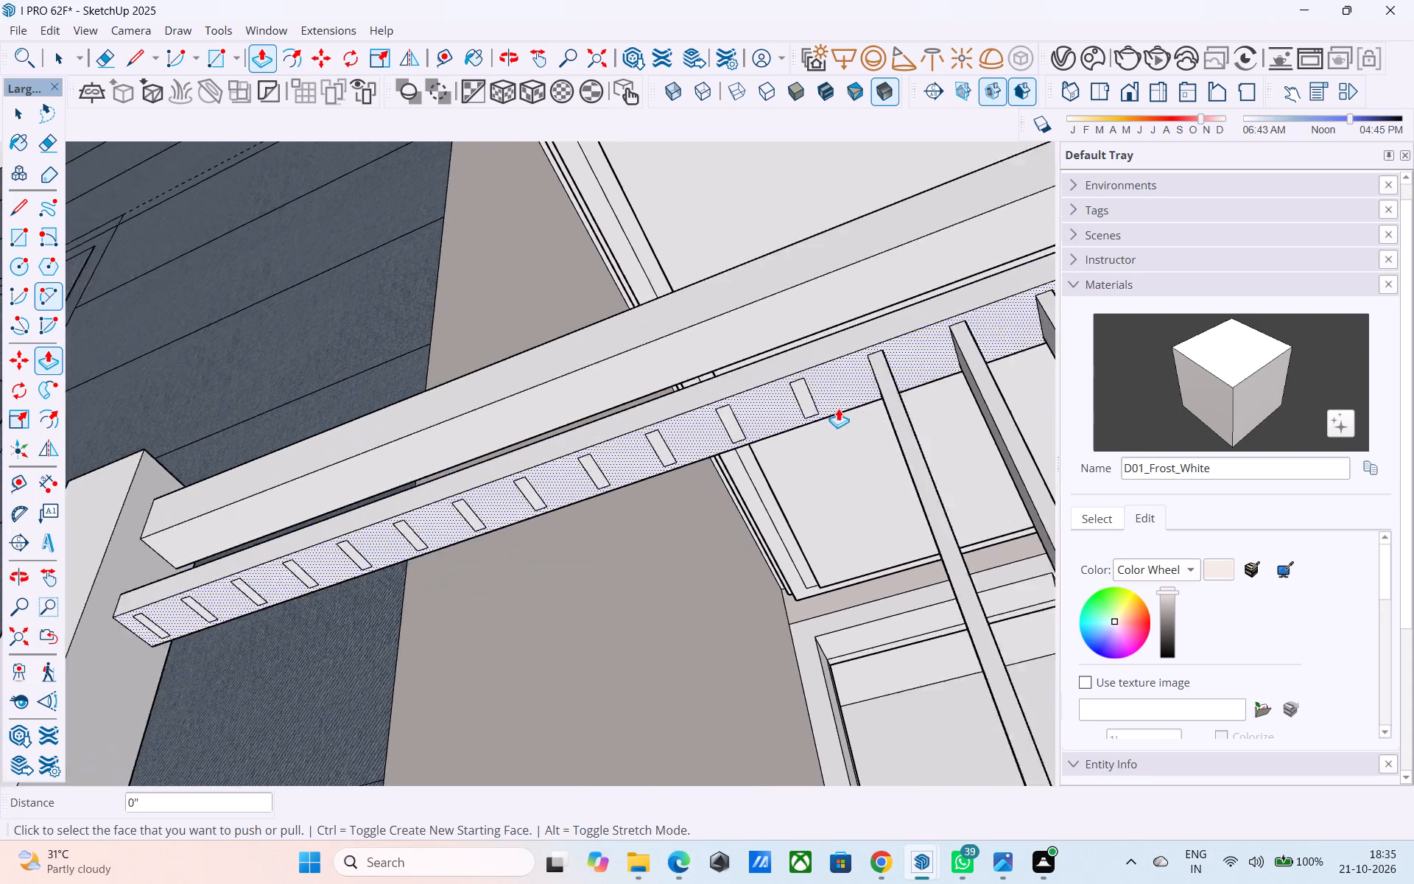
scroll(838, 408, "up", 9)
double_click(795, 382)
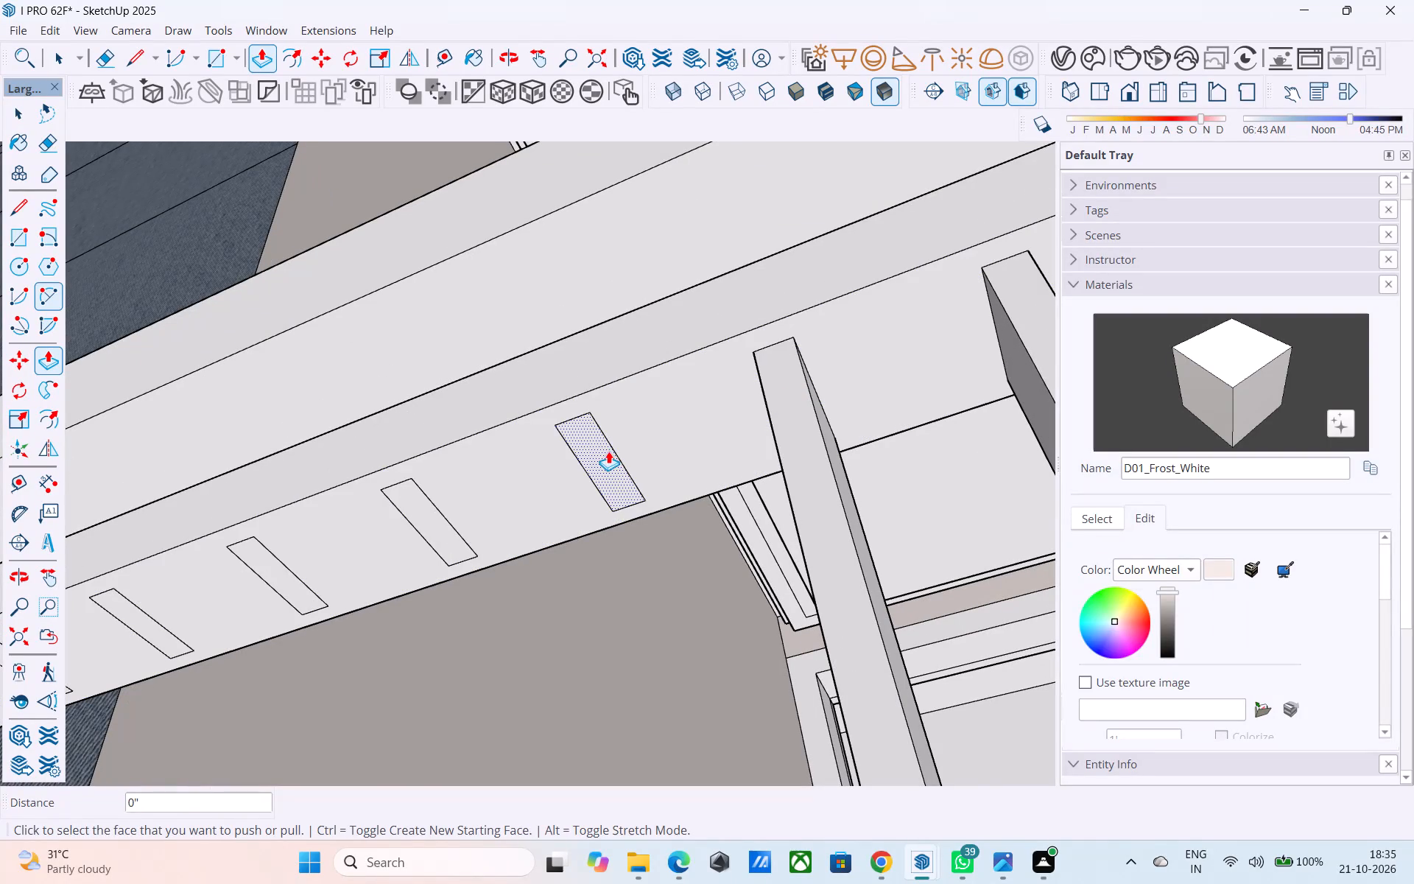
double_click(599, 438)
Extrude the following four baluster profiles on the shorter side by the same distance, leaving the six nearest the wall-side post.
scroll(943, 289, "down", 14)
scroll(714, 367, "up", 7)
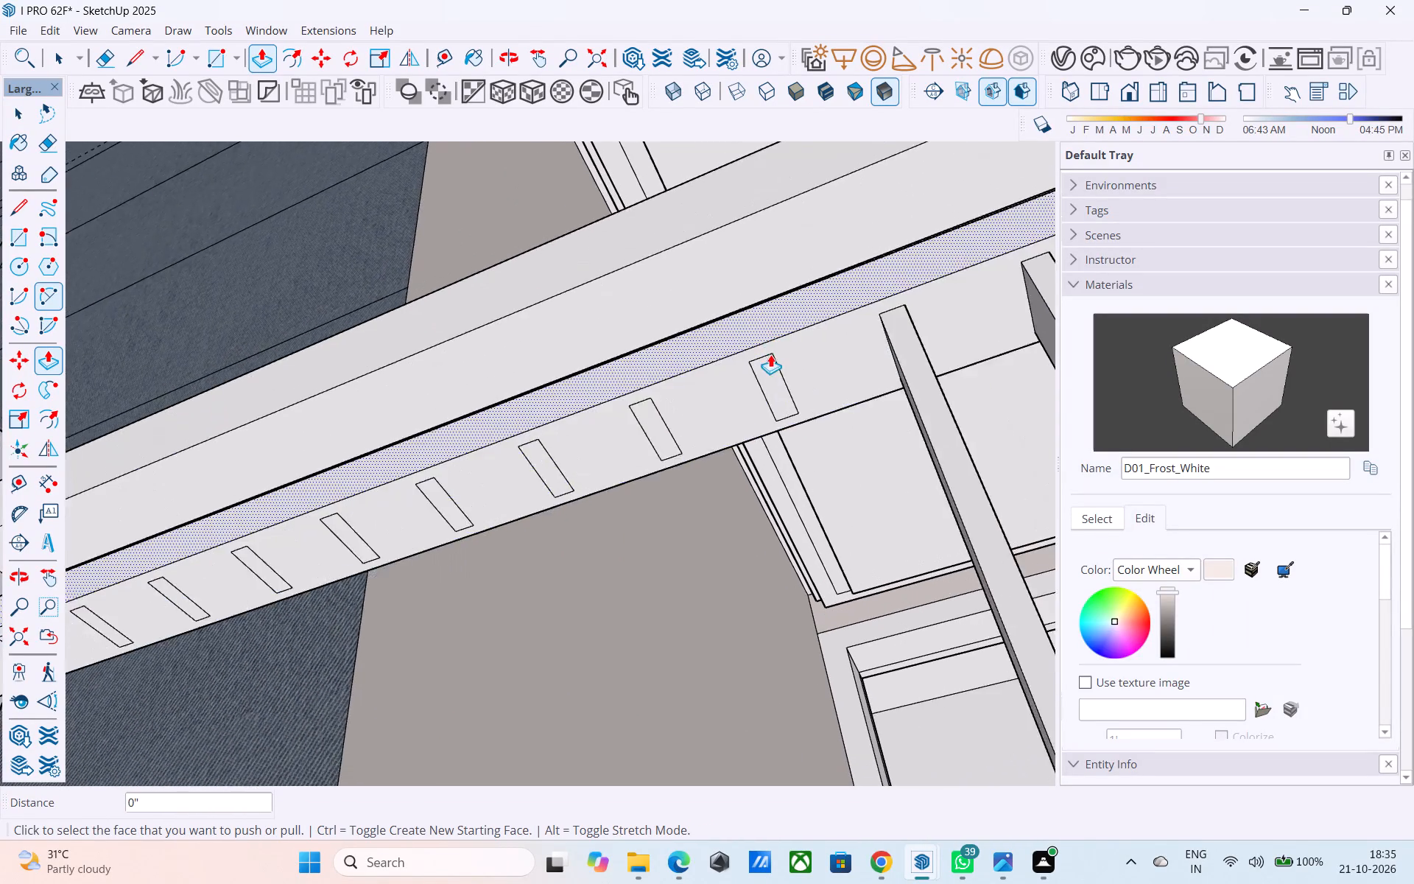
scroll(770, 354, "up", 5)
double_click(753, 379)
double_click(537, 468)
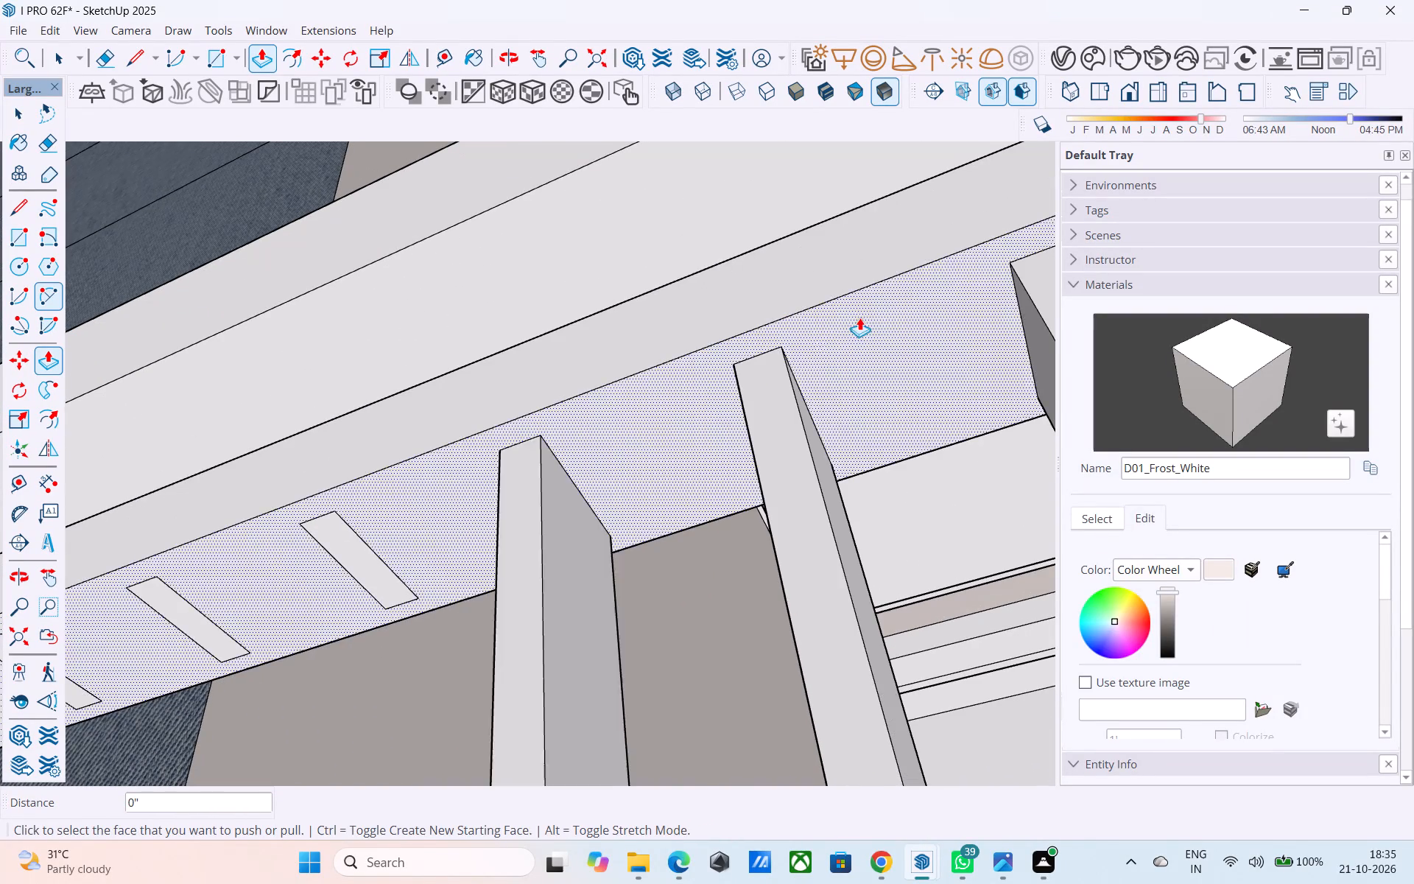
scroll(859, 318, "down", 19)
scroll(732, 304, "up", 13)
double_click(718, 316)
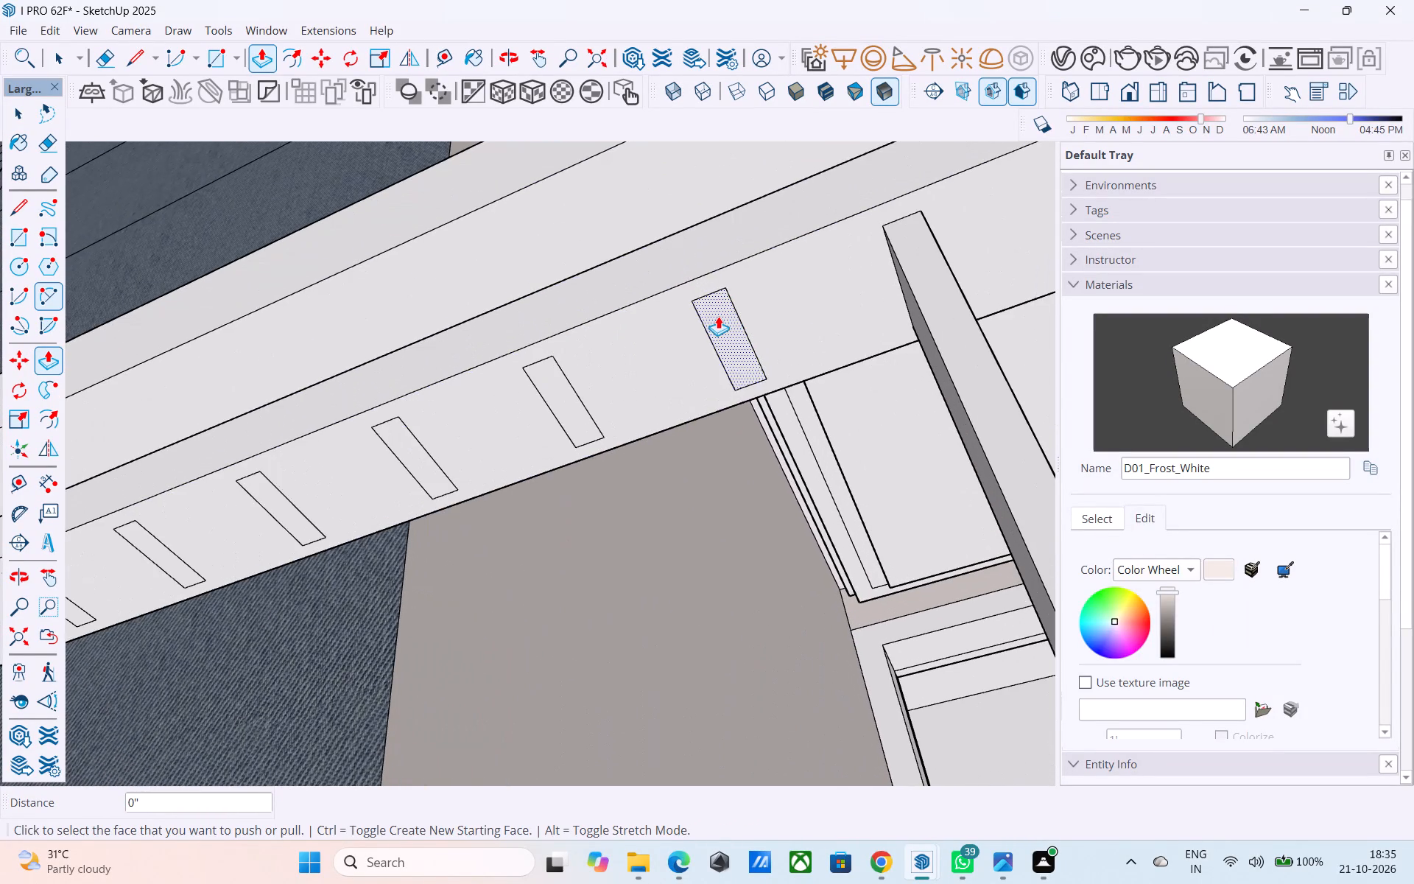
double_click(547, 374)
Extrude the first three of the six remaining baluster profiles on the shorter side by the same distance.
scroll(768, 258, "down", 2)
scroll(769, 258, "up", 1)
scroll(769, 258, "down", 7)
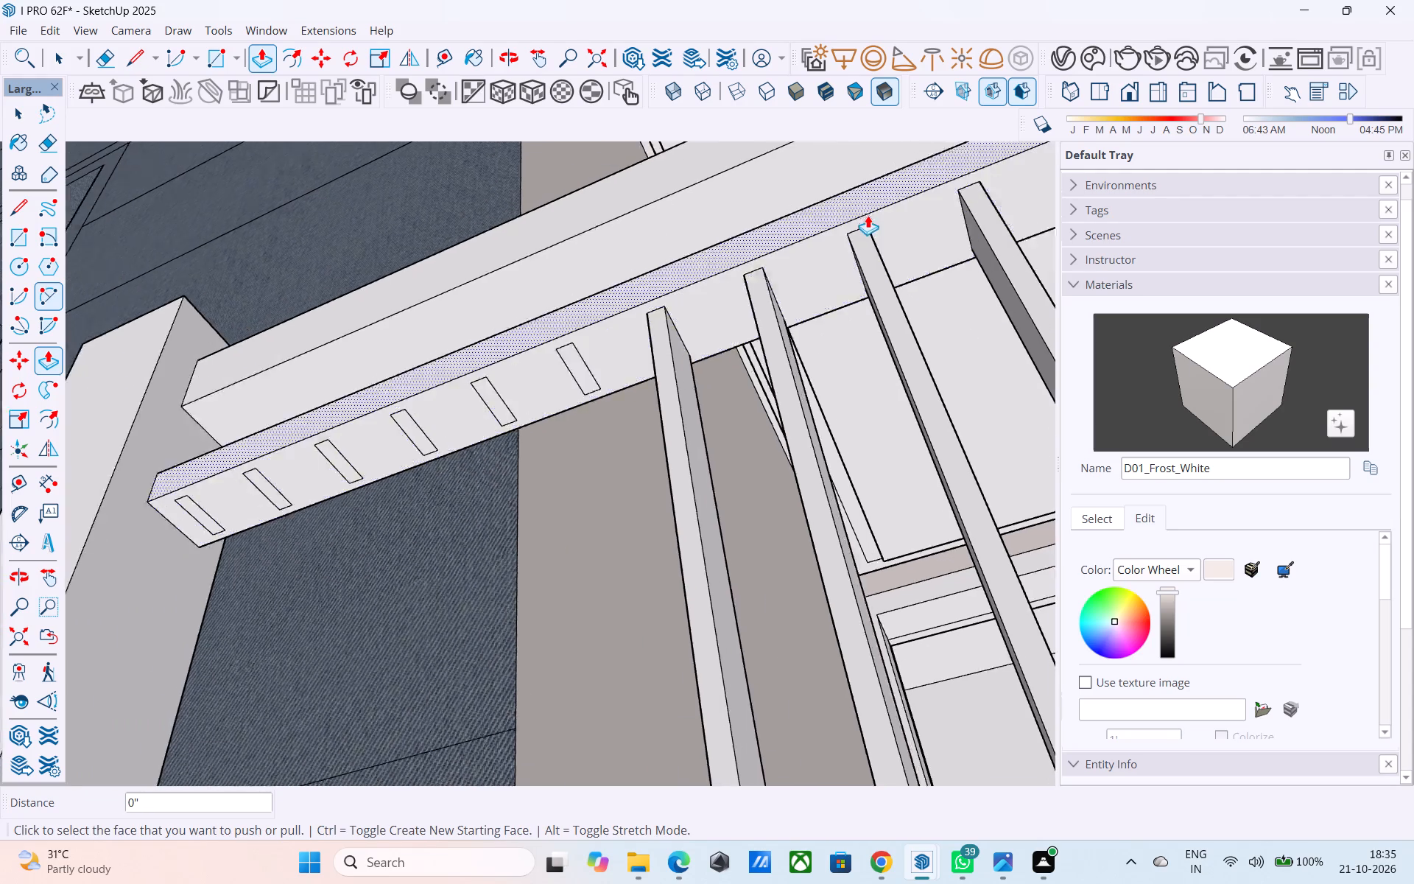
scroll(868, 215, "down", 2)
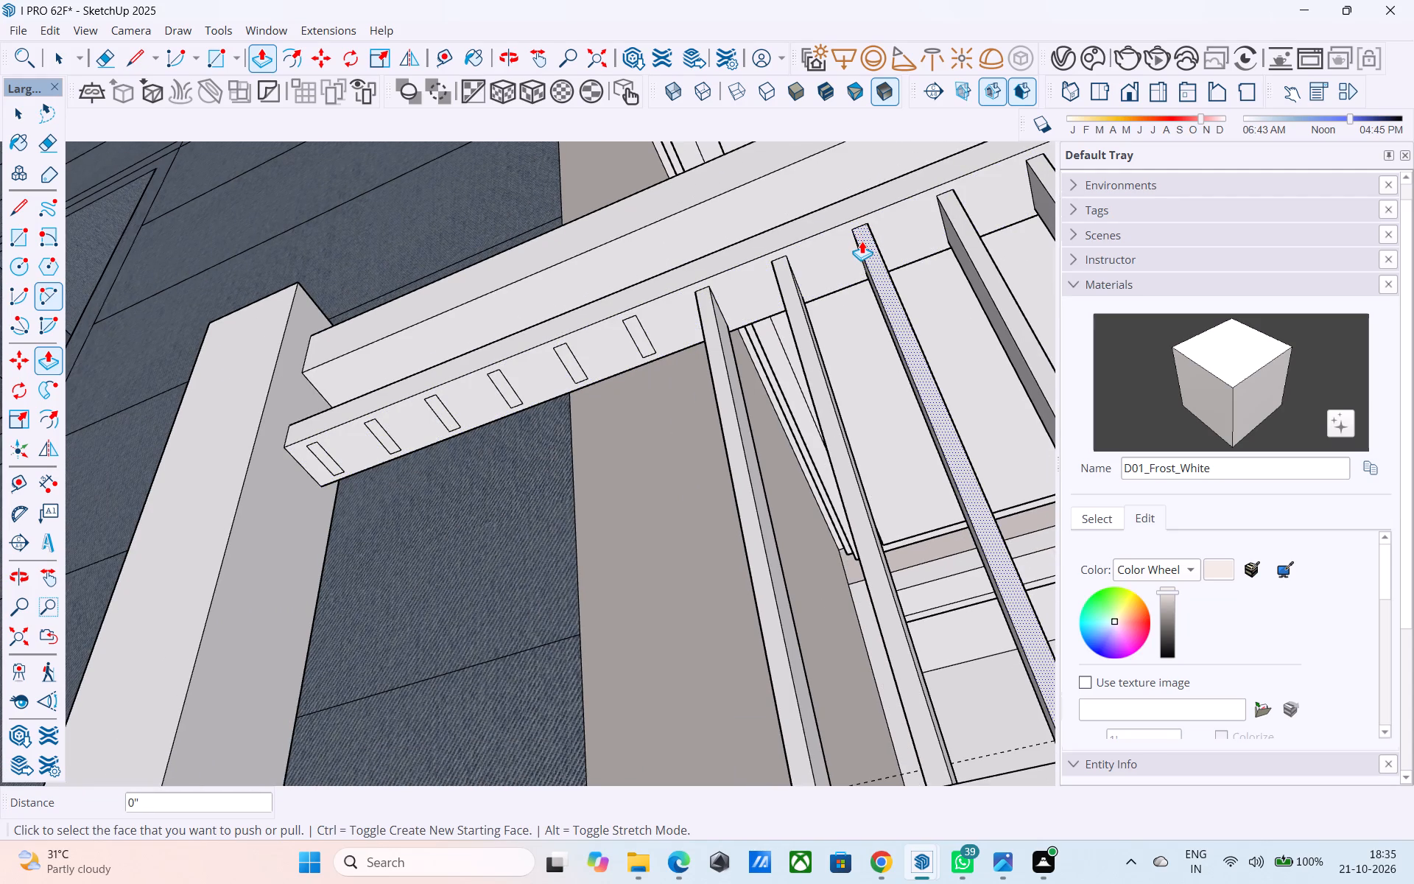
scroll(862, 241, "down", 4)
middle_click(868, 252)
scroll(868, 252, "down", 1)
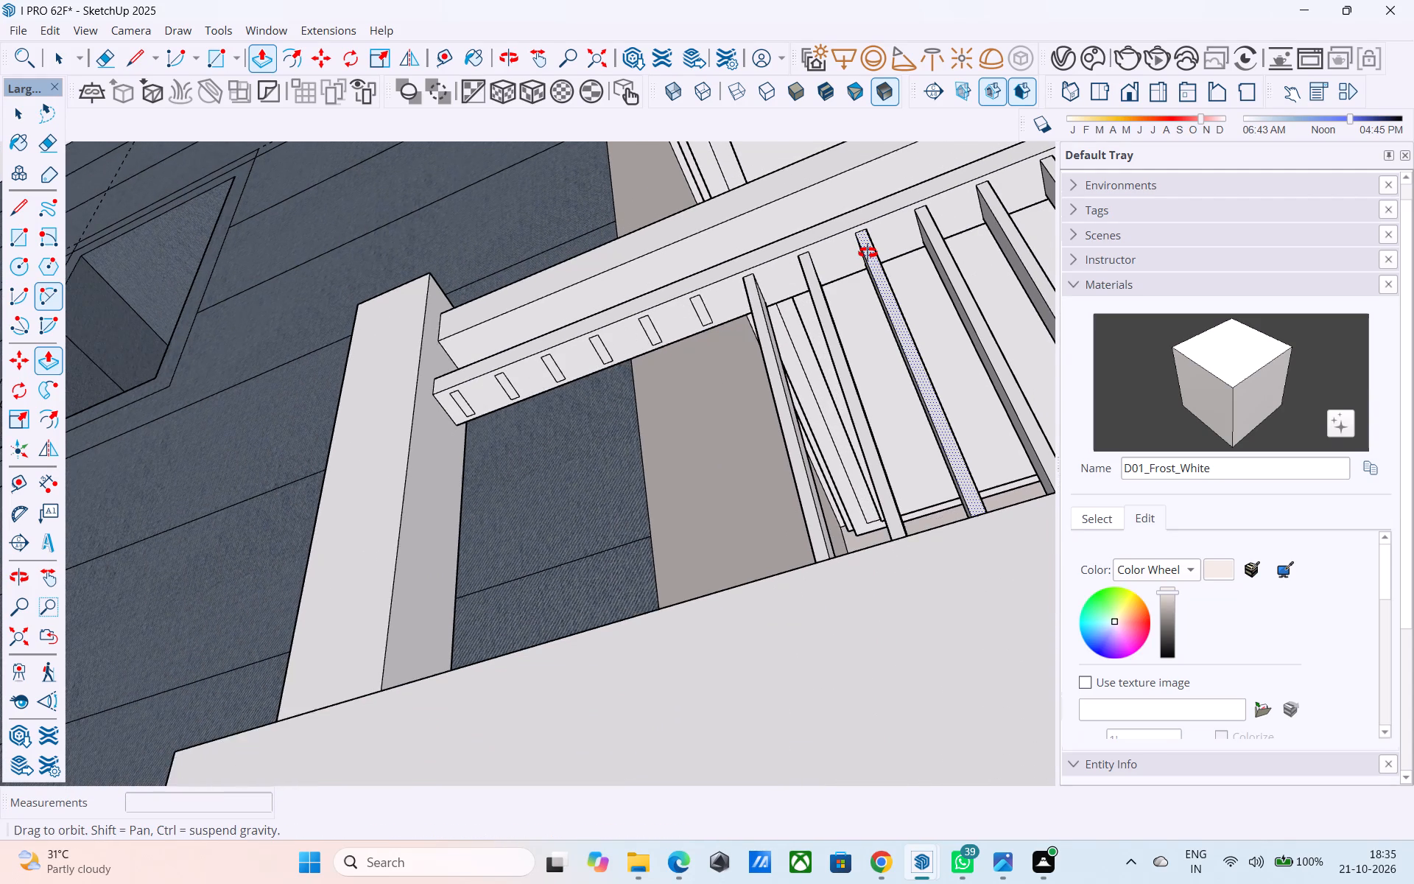
scroll(756, 292, "up", 6)
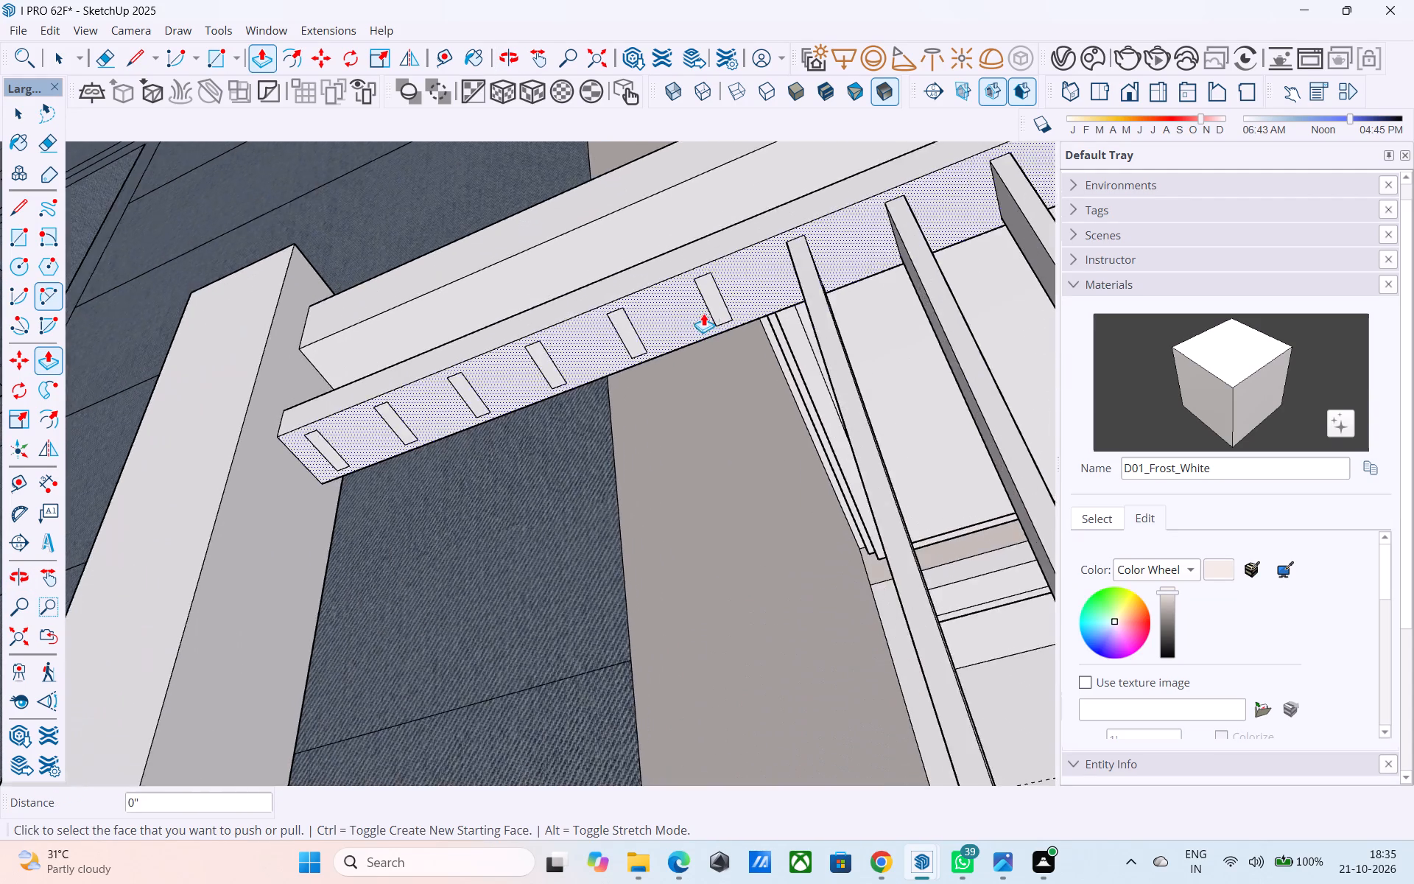
scroll(703, 313, "up", 6)
double_click(712, 290)
double_click(553, 332)
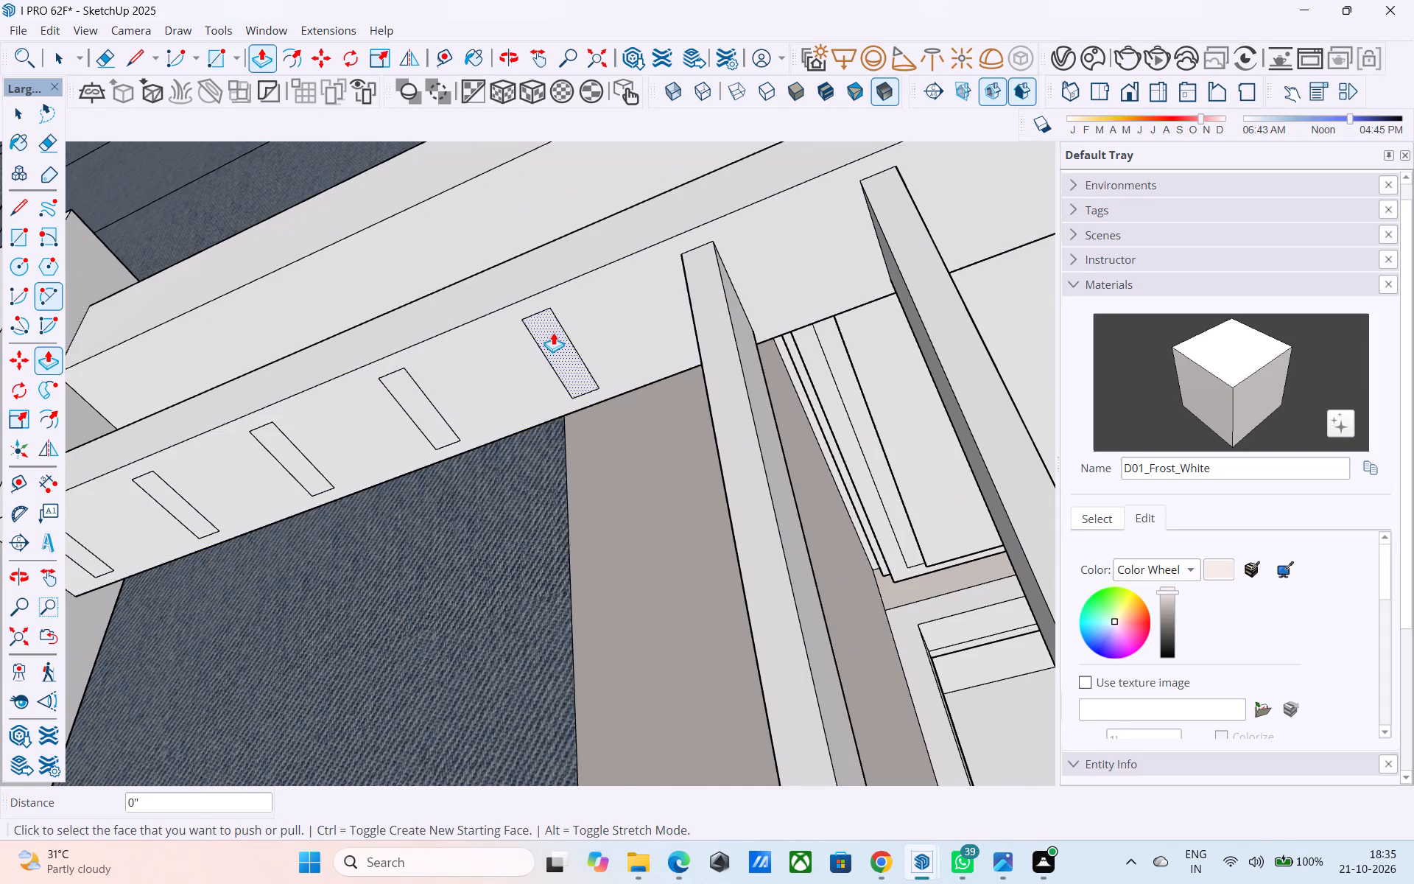
double_click(415, 409)
Extrude the last three baluster profiles beside the wall-side post by the same distance to complete the shorter side's railing.
scroll(702, 297, "down", 9)
scroll(893, 214, "up", 1)
scroll(896, 217, "down", 2)
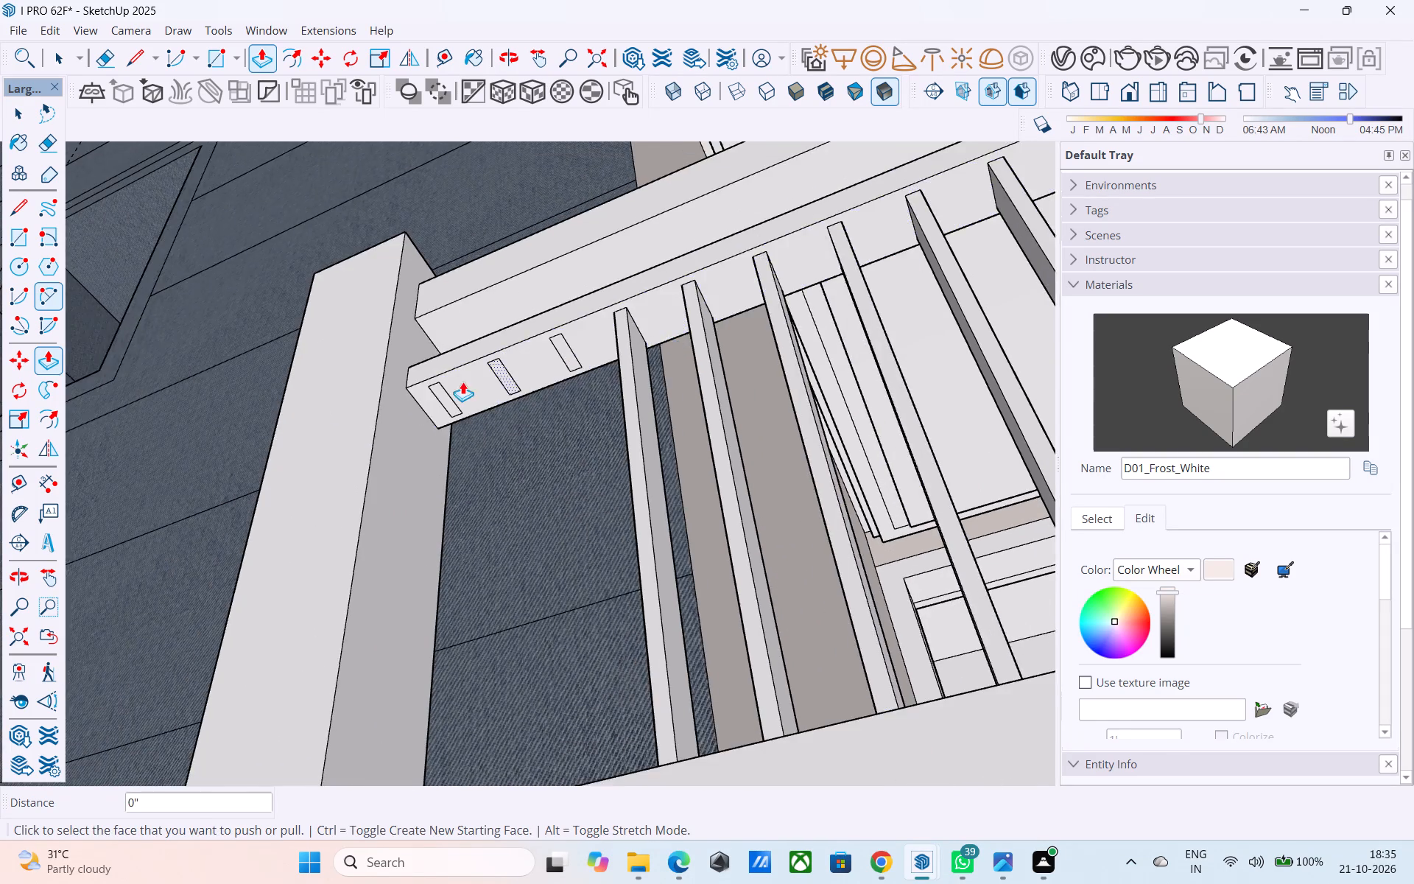
scroll(458, 382, "up", 9)
double_click(433, 404)
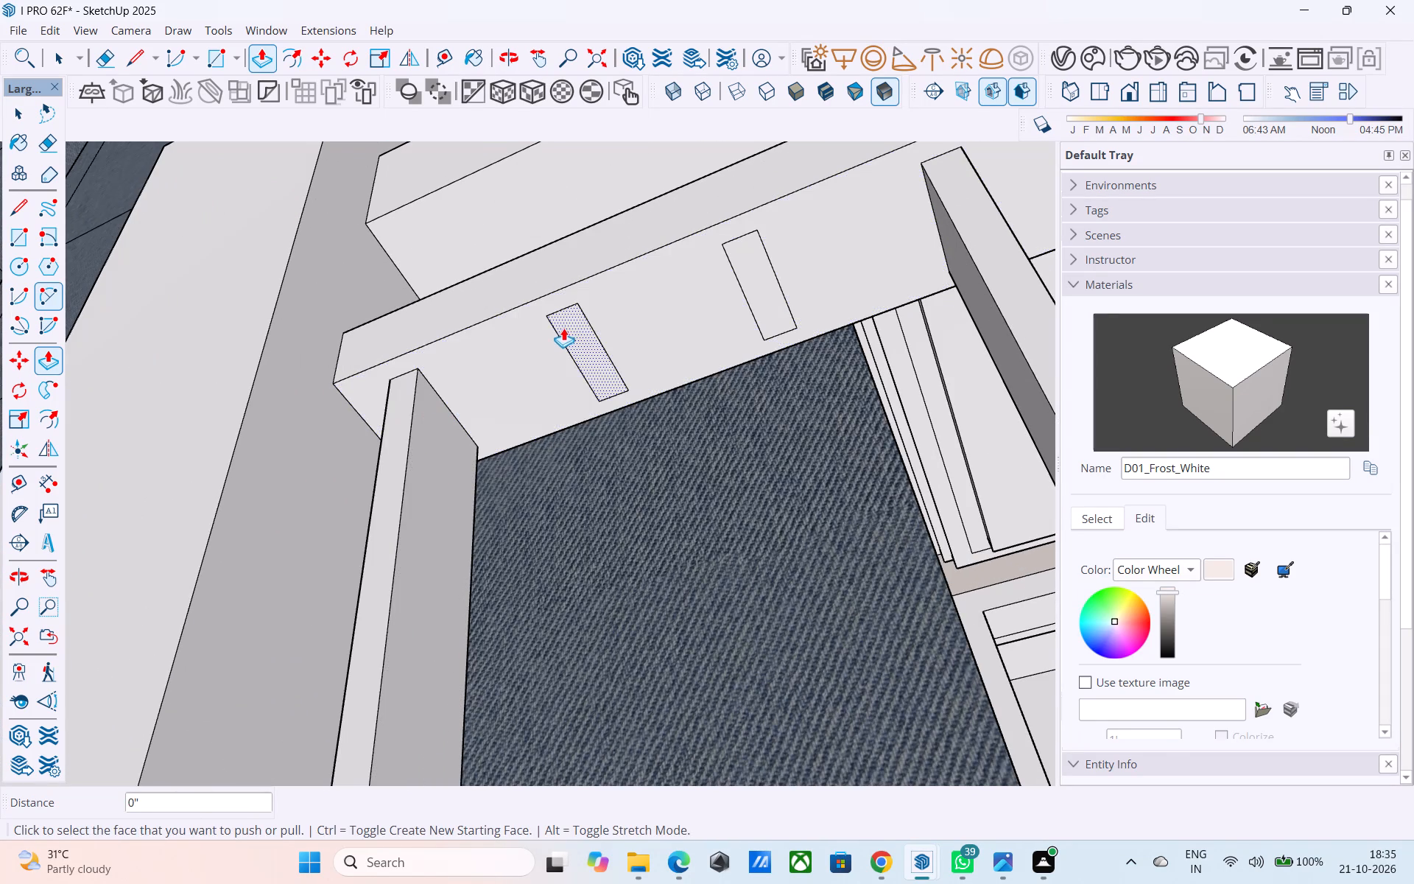
double_click(563, 327)
double_click(753, 272)
Examine the middle balcony's railing on both sides, from the whole building and close up.
scroll(672, 275, "down", 2)
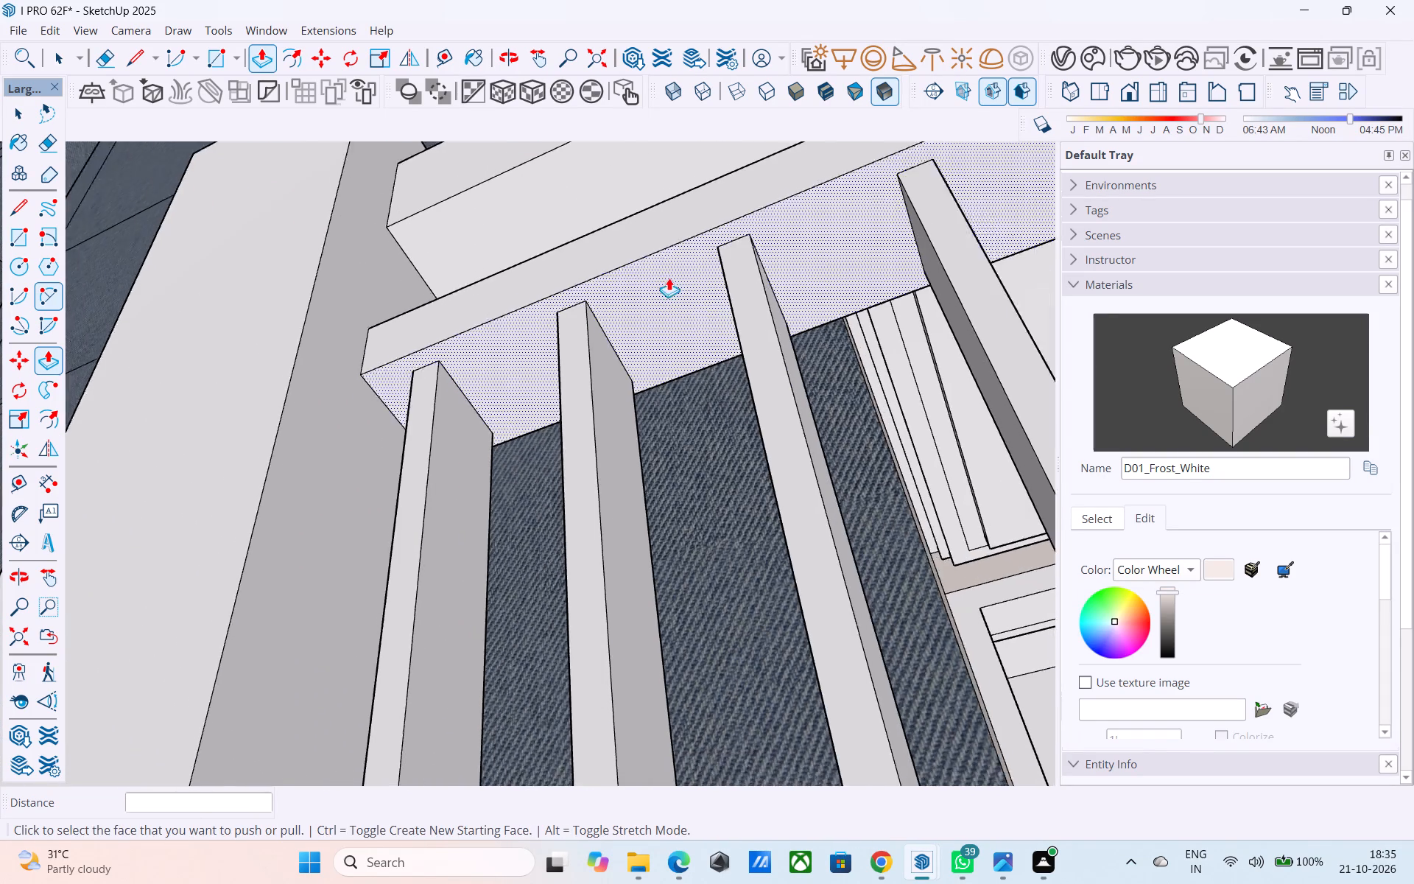
scroll(669, 278, "down", 20)
scroll(669, 278, "down", 9)
middle_click_drag(503, 323, 447, 443)
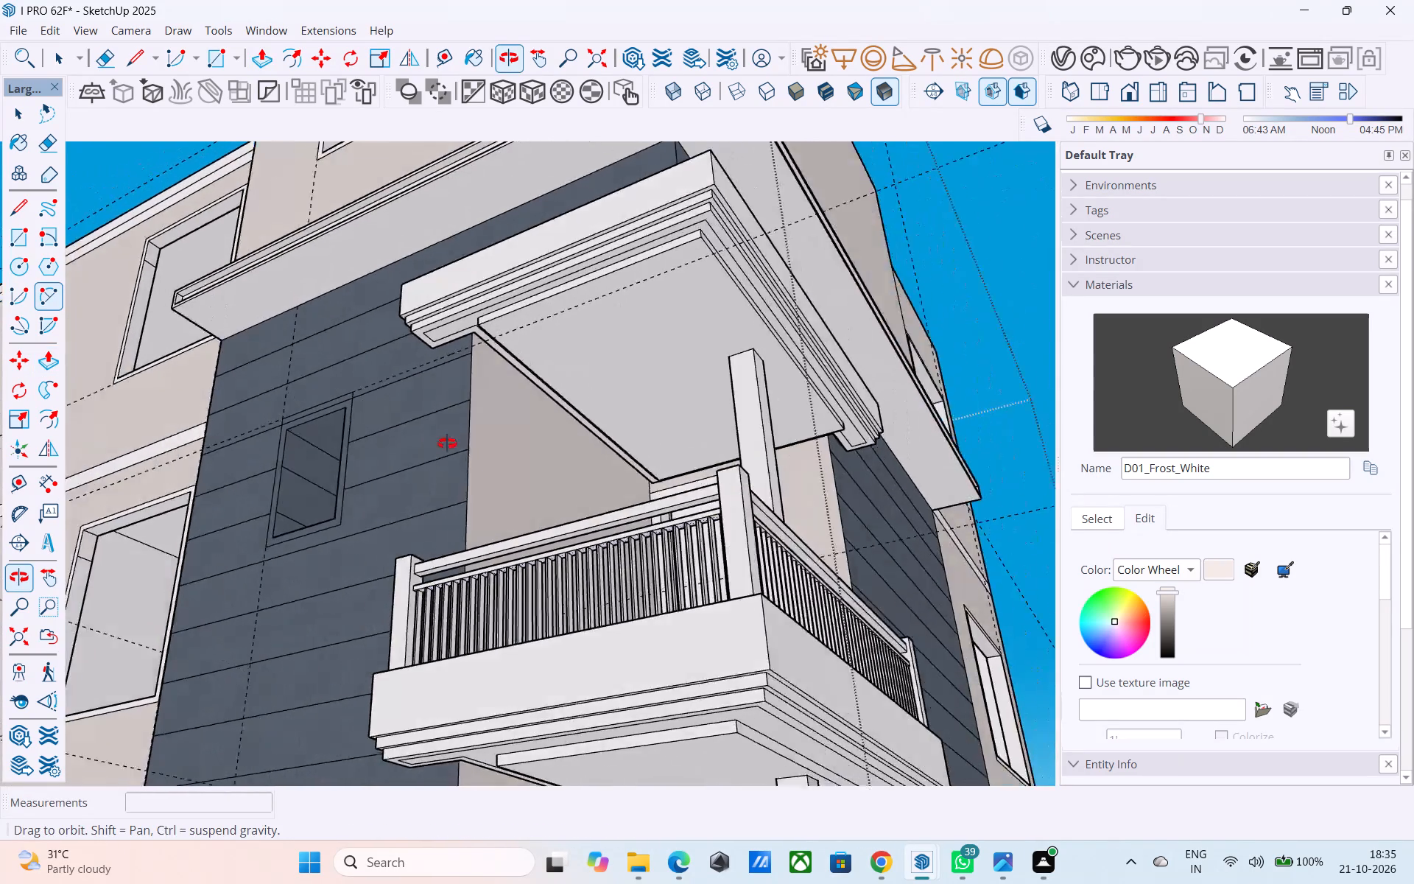
middle_click_drag(447, 443, 401, 463)
scroll(497, 348, "down", 6)
middle_click_drag(641, 283, 619, 407)
scroll(601, 314, "down", 7)
scroll(601, 320, "up", 1)
scroll(599, 311, "down", 6)
middle_click_drag(588, 432, 578, 471)
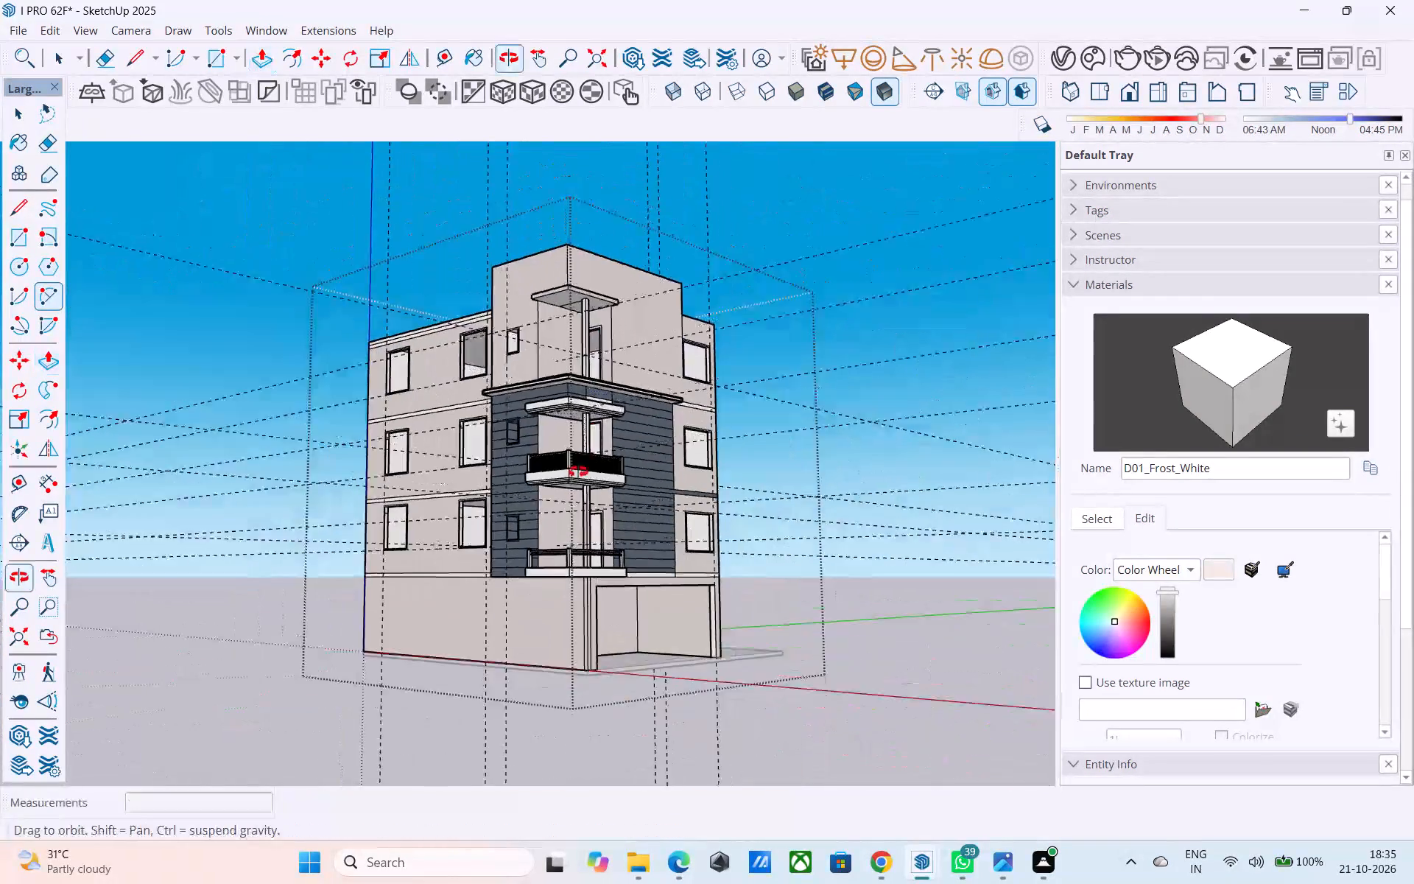
middle_click_drag(578, 471, 572, 530)
scroll(572, 530, "up", 19)
middle_click_drag(546, 518, 515, 483)
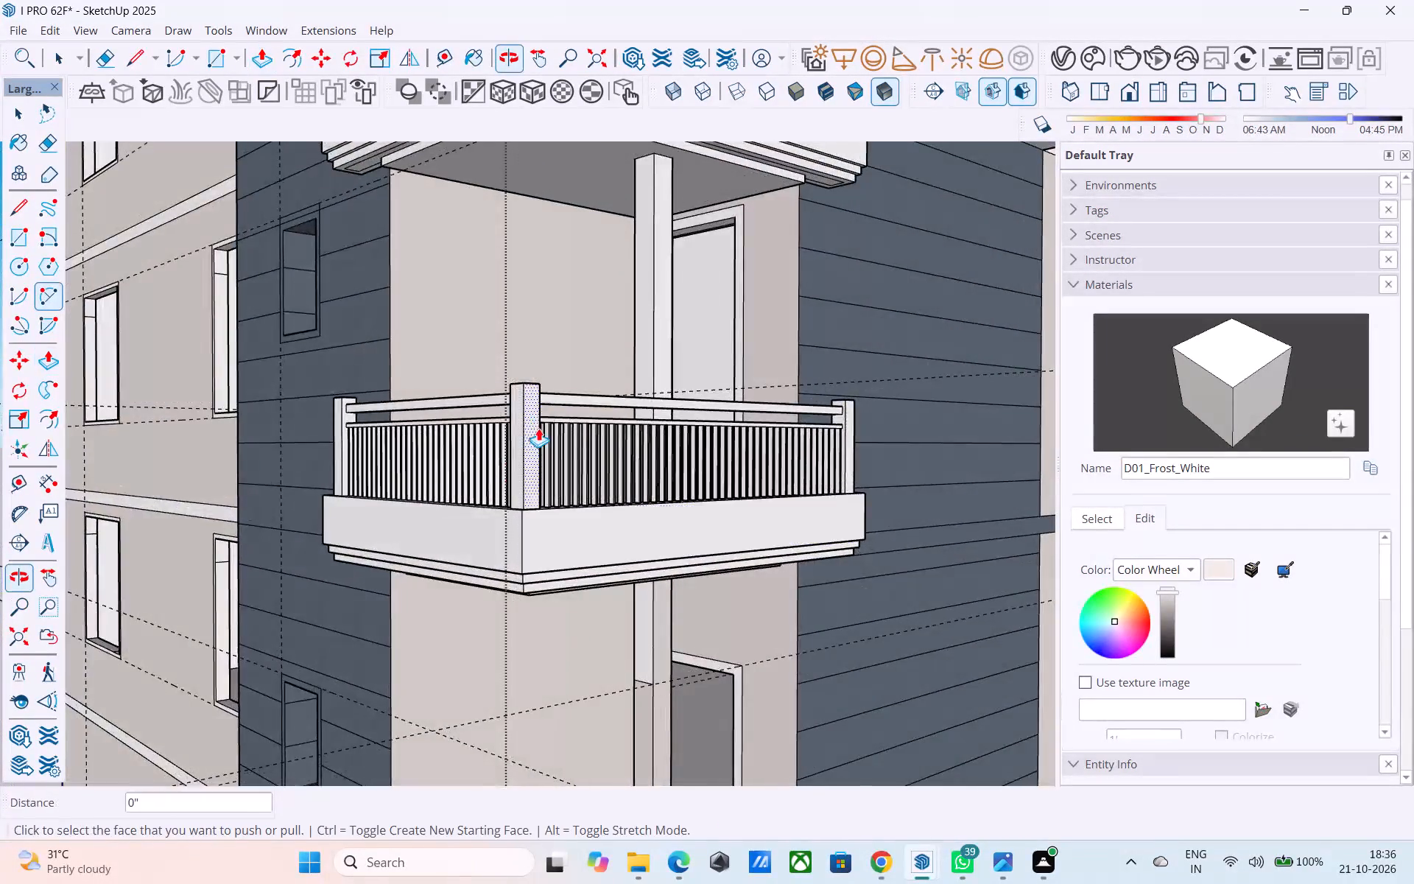
Examine the lowest balcony's railing and compare it with the middle balcony's balusters on the building front.
scroll(543, 402, "down", 9)
middle_click_drag(564, 448, 562, 471)
scroll(572, 430, "down", 4)
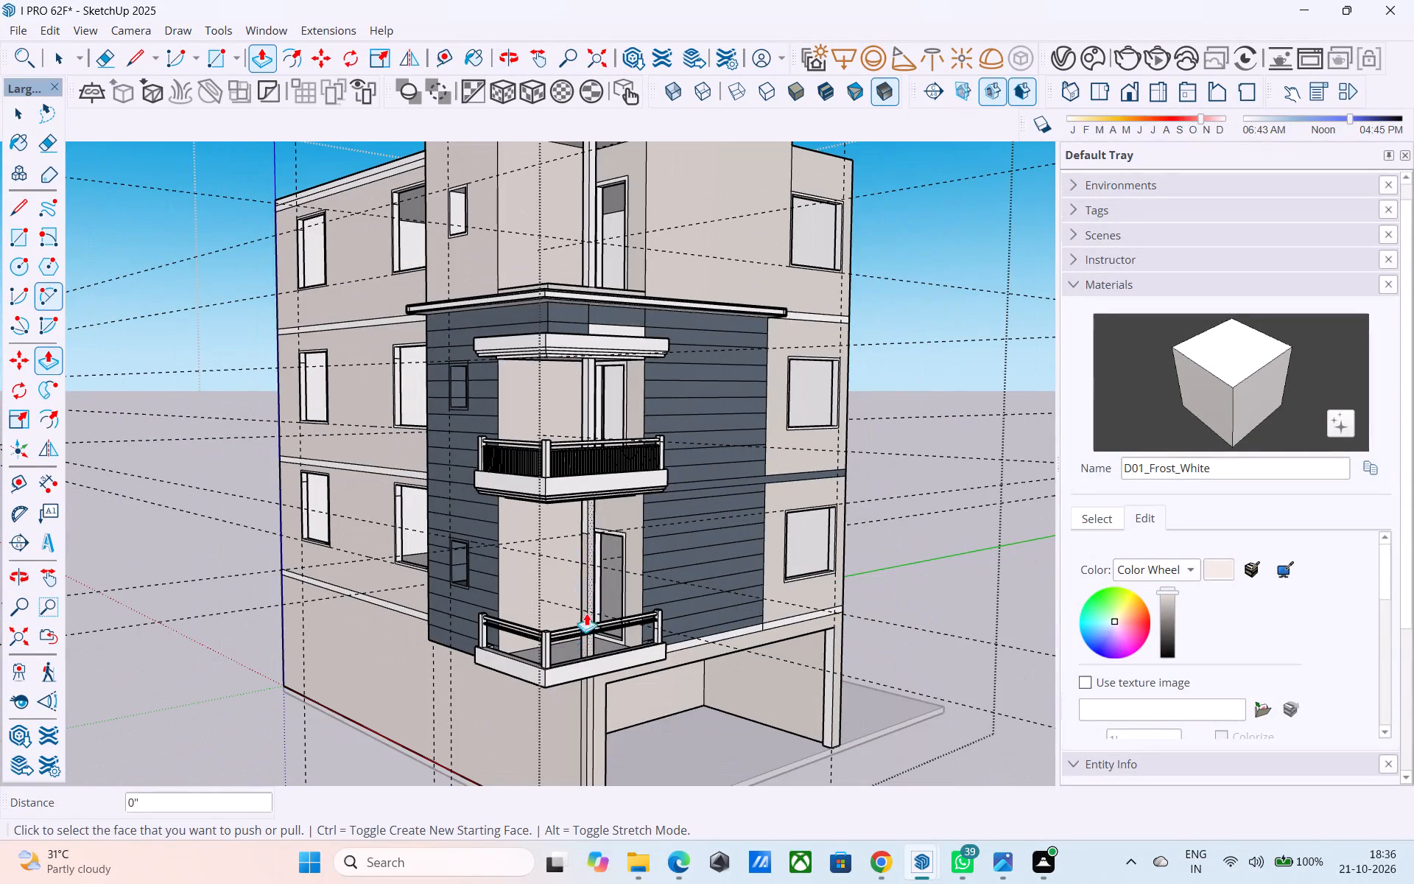
middle_click_drag(549, 671, 574, 635)
scroll(596, 617, "up", 8)
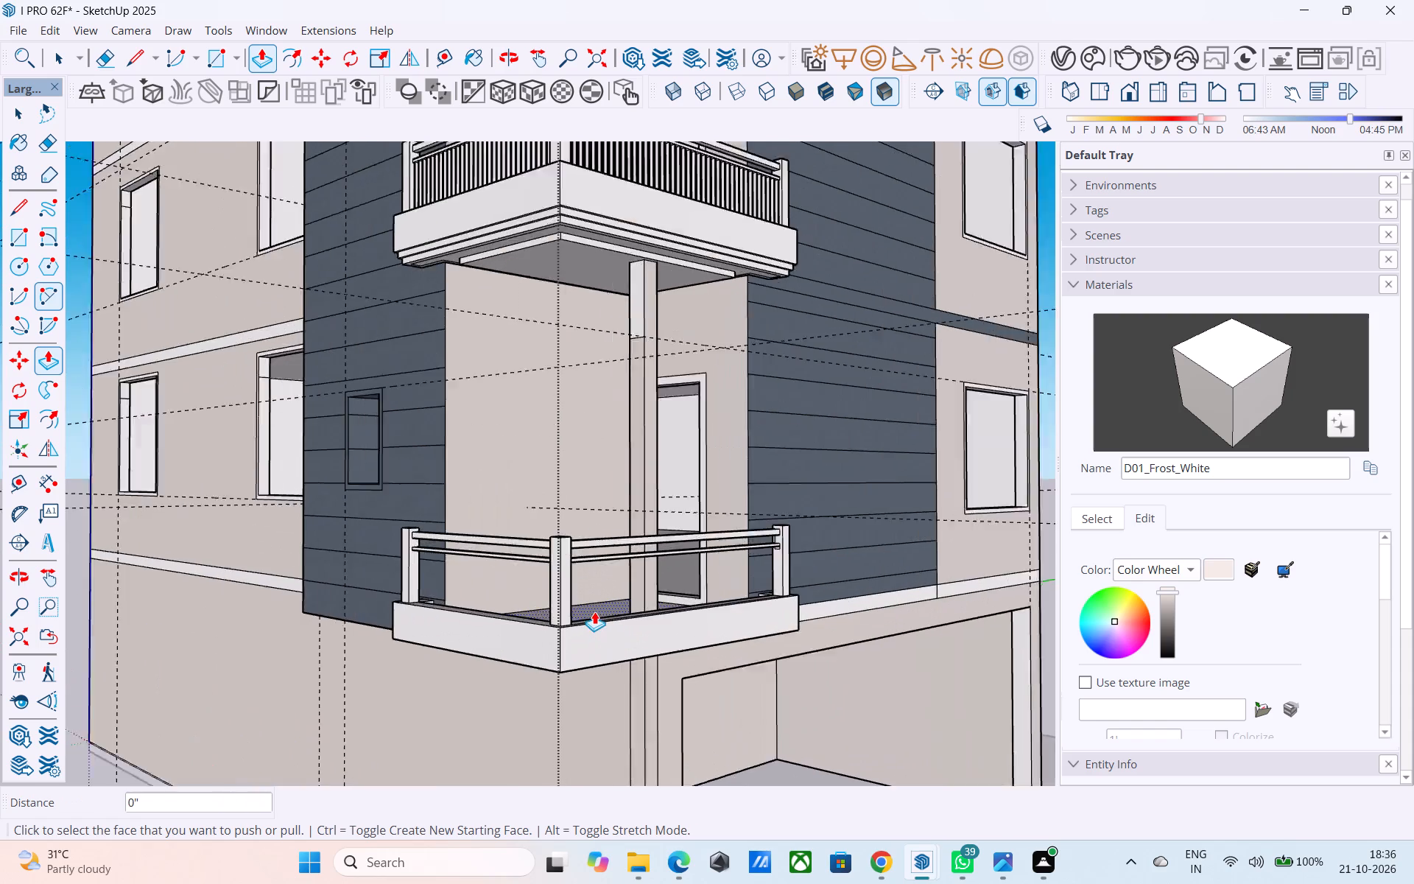
scroll(594, 611, "up", 3)
scroll(596, 607, "down", 7)
middle_click_drag(597, 601, 605, 592)
scroll(702, 571, "down", 3)
middle_click_drag(702, 571, 697, 622)
middle_click_drag(689, 575, 652, 592)
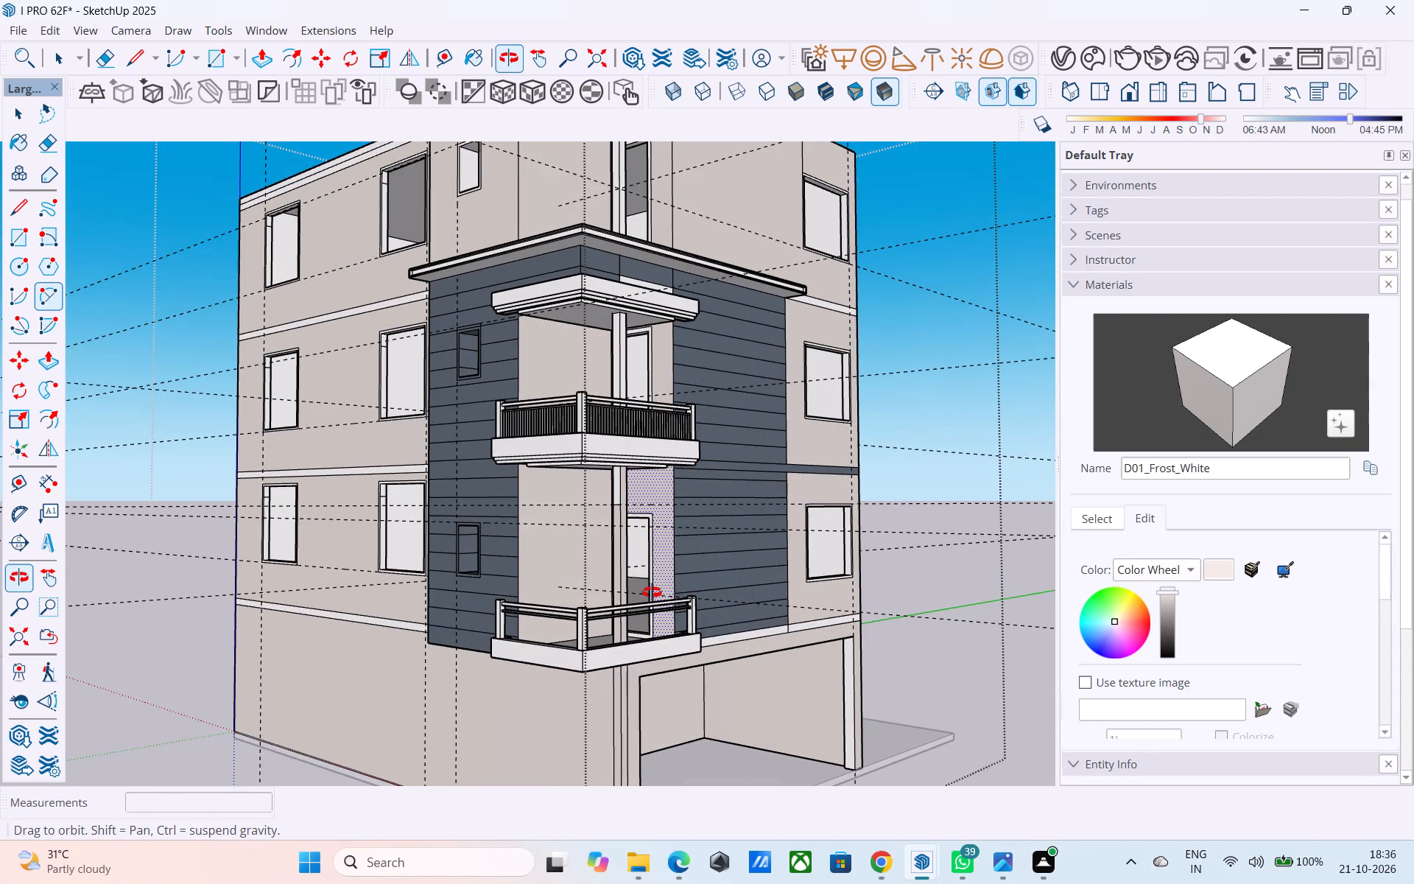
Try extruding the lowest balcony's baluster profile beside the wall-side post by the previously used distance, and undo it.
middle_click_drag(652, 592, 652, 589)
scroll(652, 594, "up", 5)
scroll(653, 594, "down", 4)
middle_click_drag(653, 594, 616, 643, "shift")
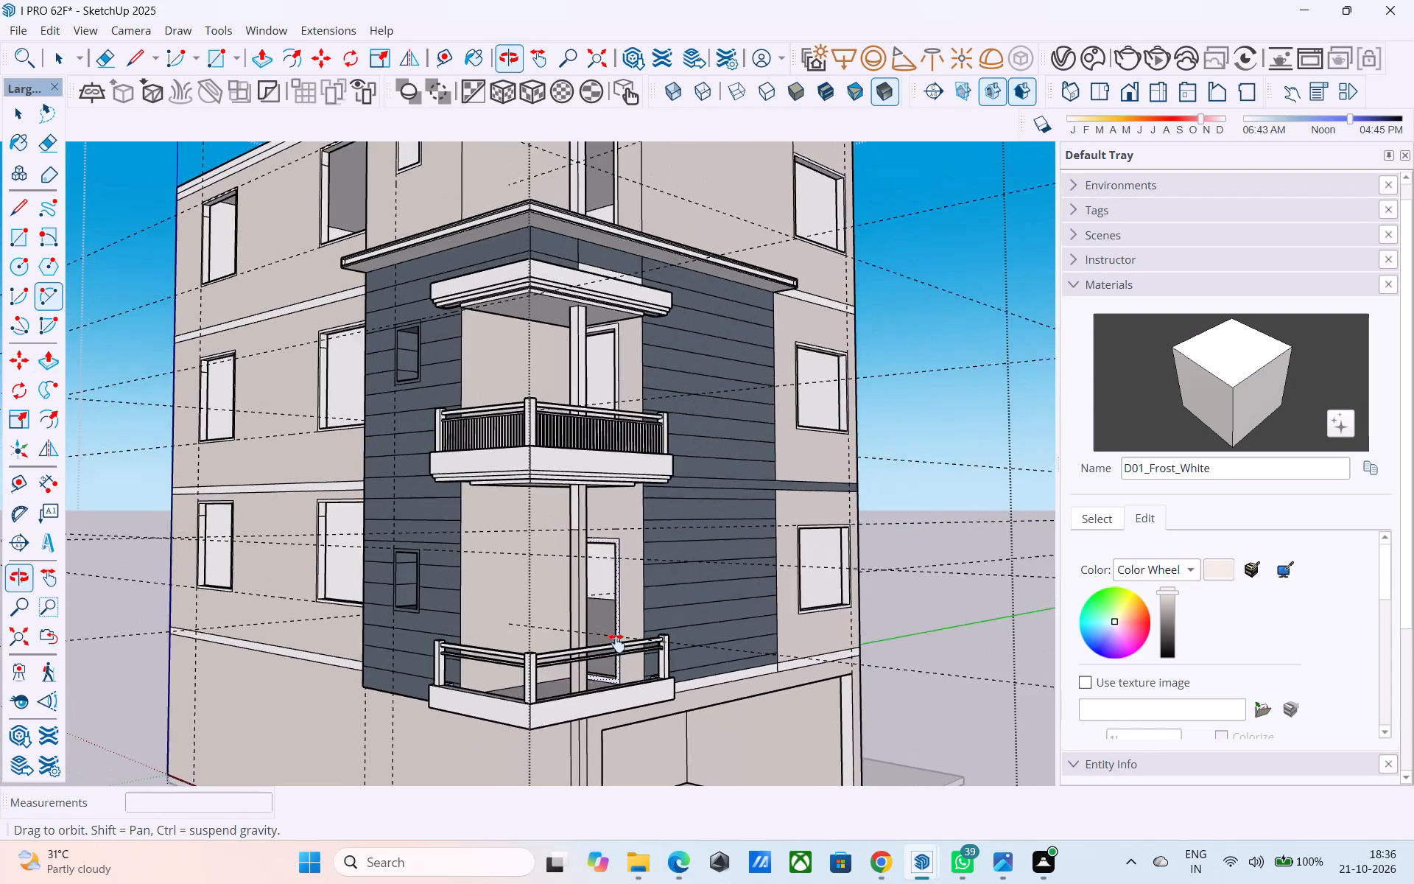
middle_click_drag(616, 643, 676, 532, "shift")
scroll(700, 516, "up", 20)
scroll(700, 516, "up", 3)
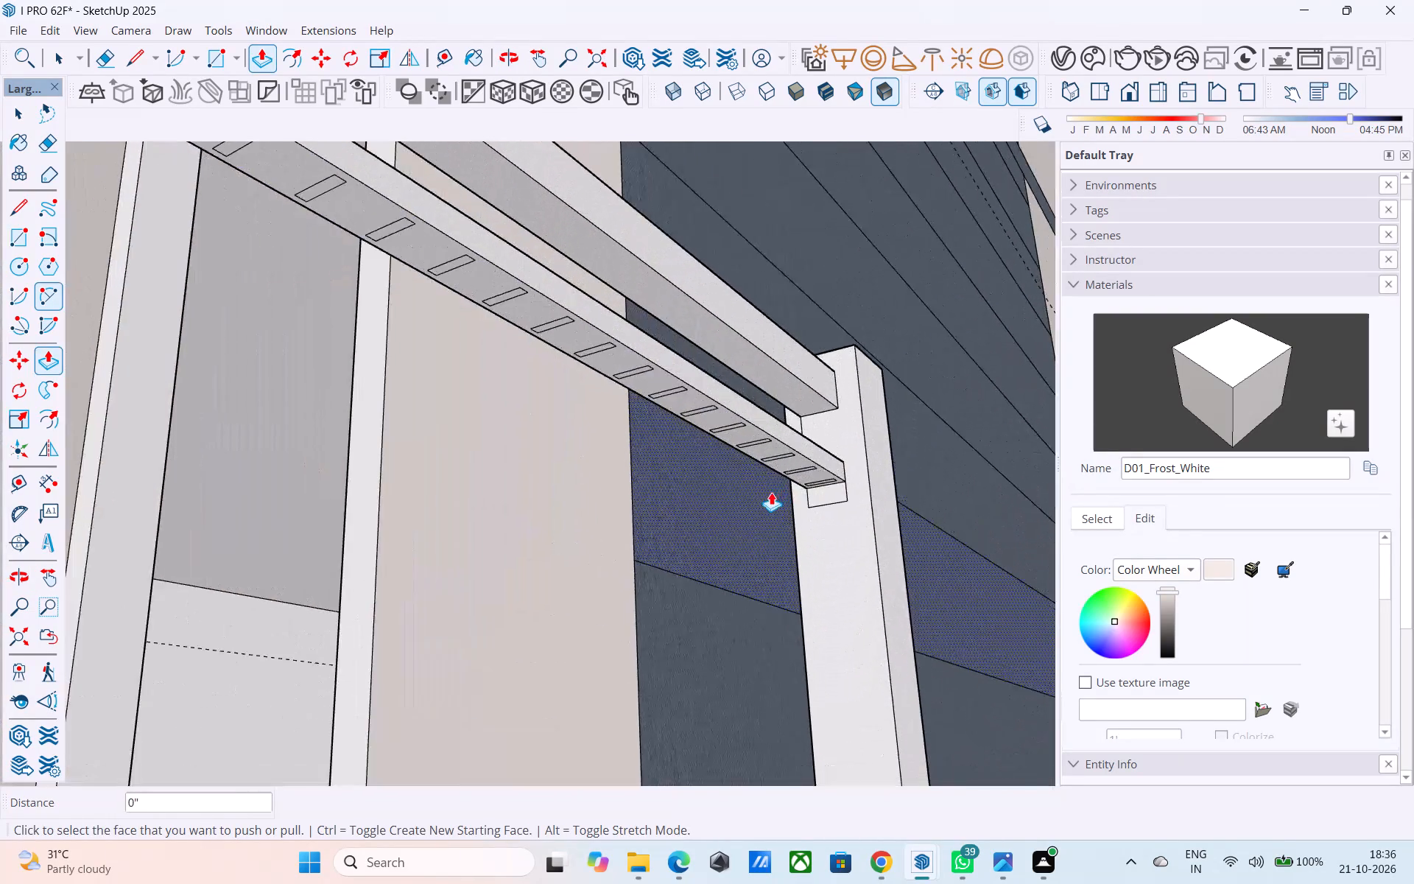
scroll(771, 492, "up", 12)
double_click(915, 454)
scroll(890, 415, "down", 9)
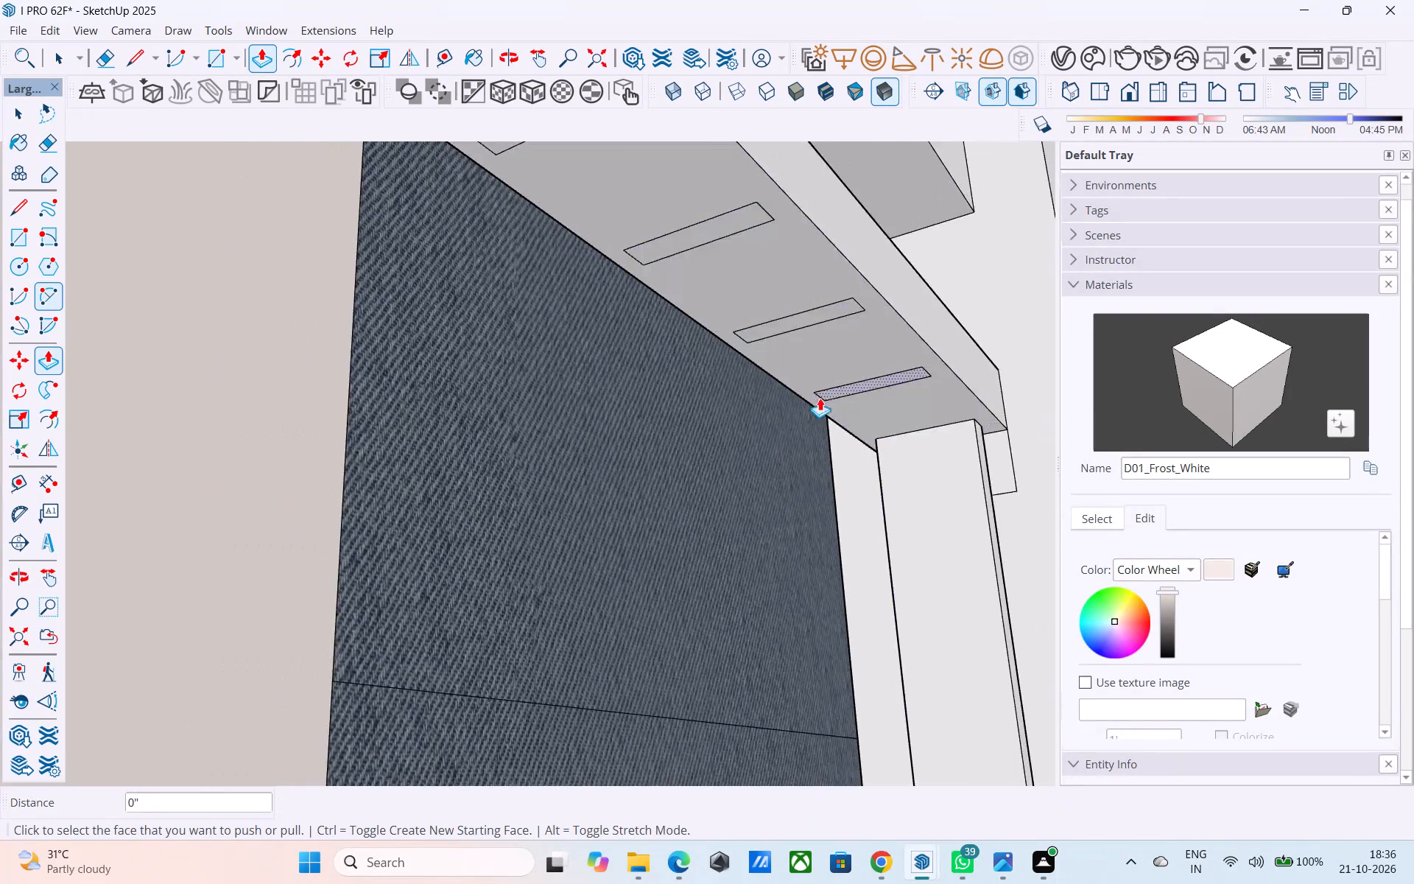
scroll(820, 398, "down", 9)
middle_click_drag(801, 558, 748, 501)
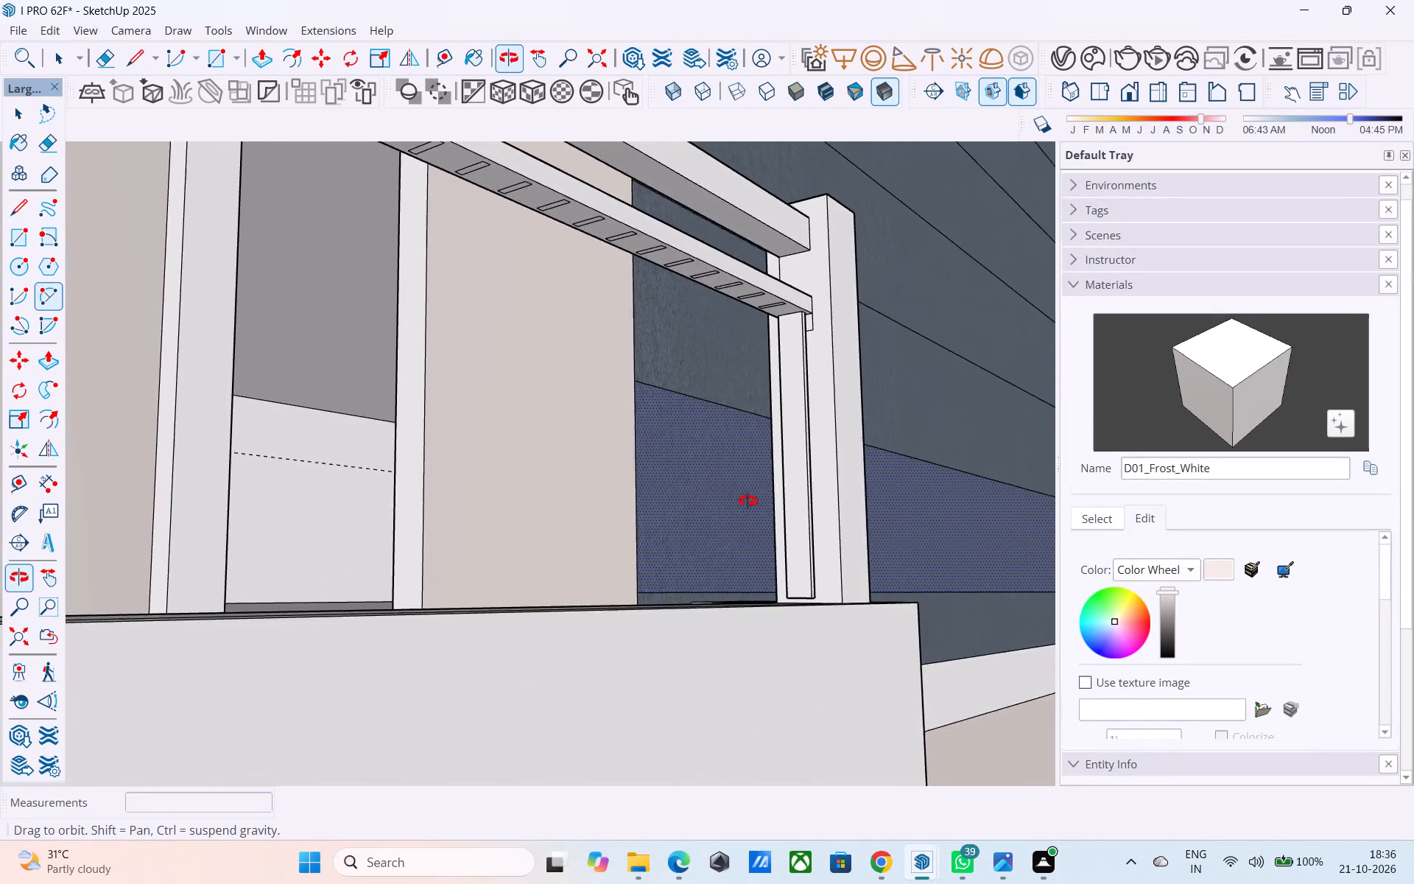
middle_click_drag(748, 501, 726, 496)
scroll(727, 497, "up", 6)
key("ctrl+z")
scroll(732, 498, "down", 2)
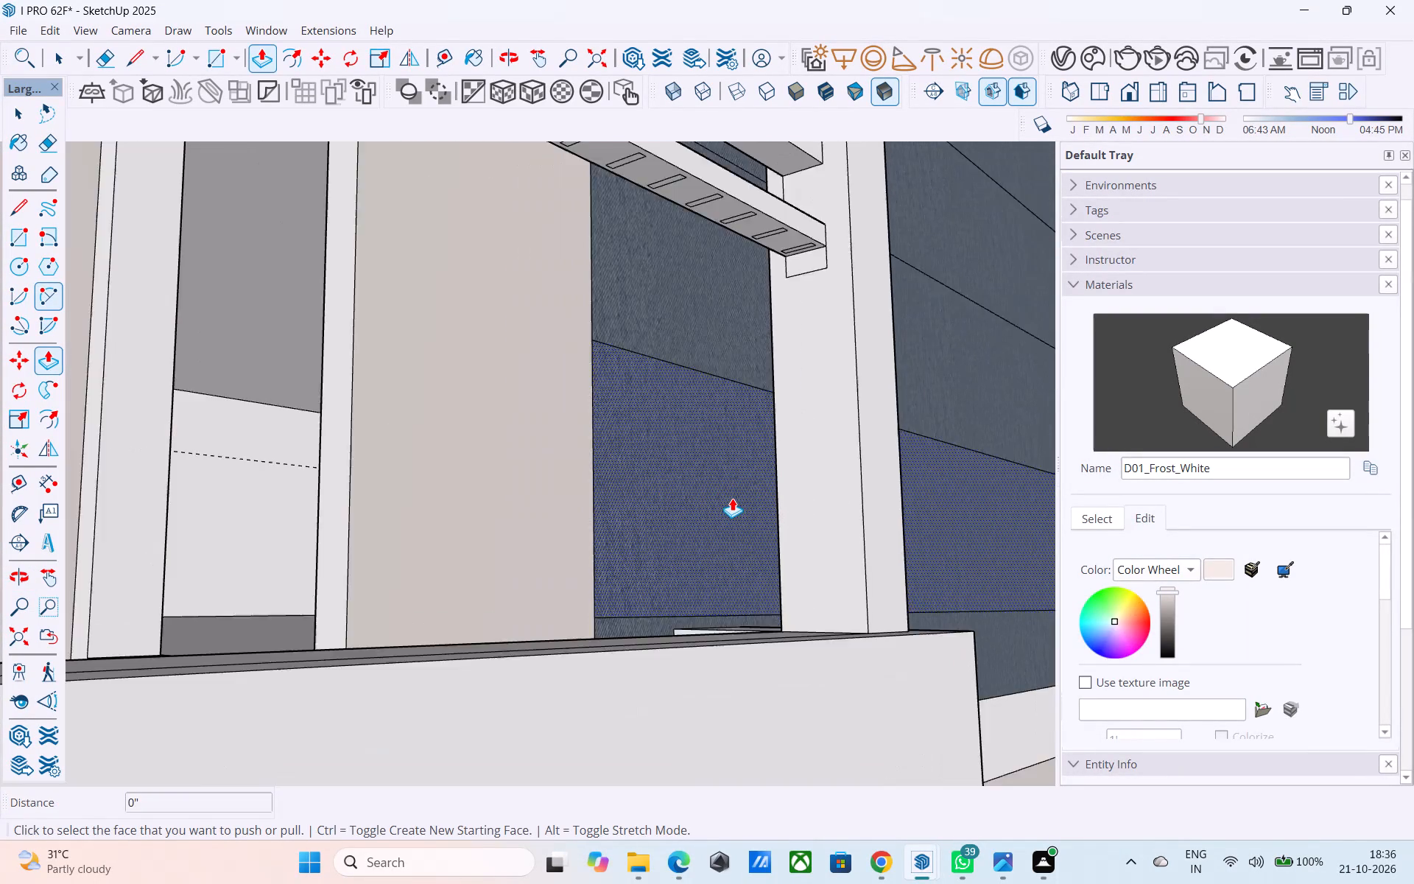
Extrude the baluster profile beside the wall-side post of the lowest balcony's longer side down to the balcony's ledge.
scroll(732, 498, "down", 4)
middle_click_drag(732, 498, 607, 509, "shift")
scroll(795, 451, "up", 14)
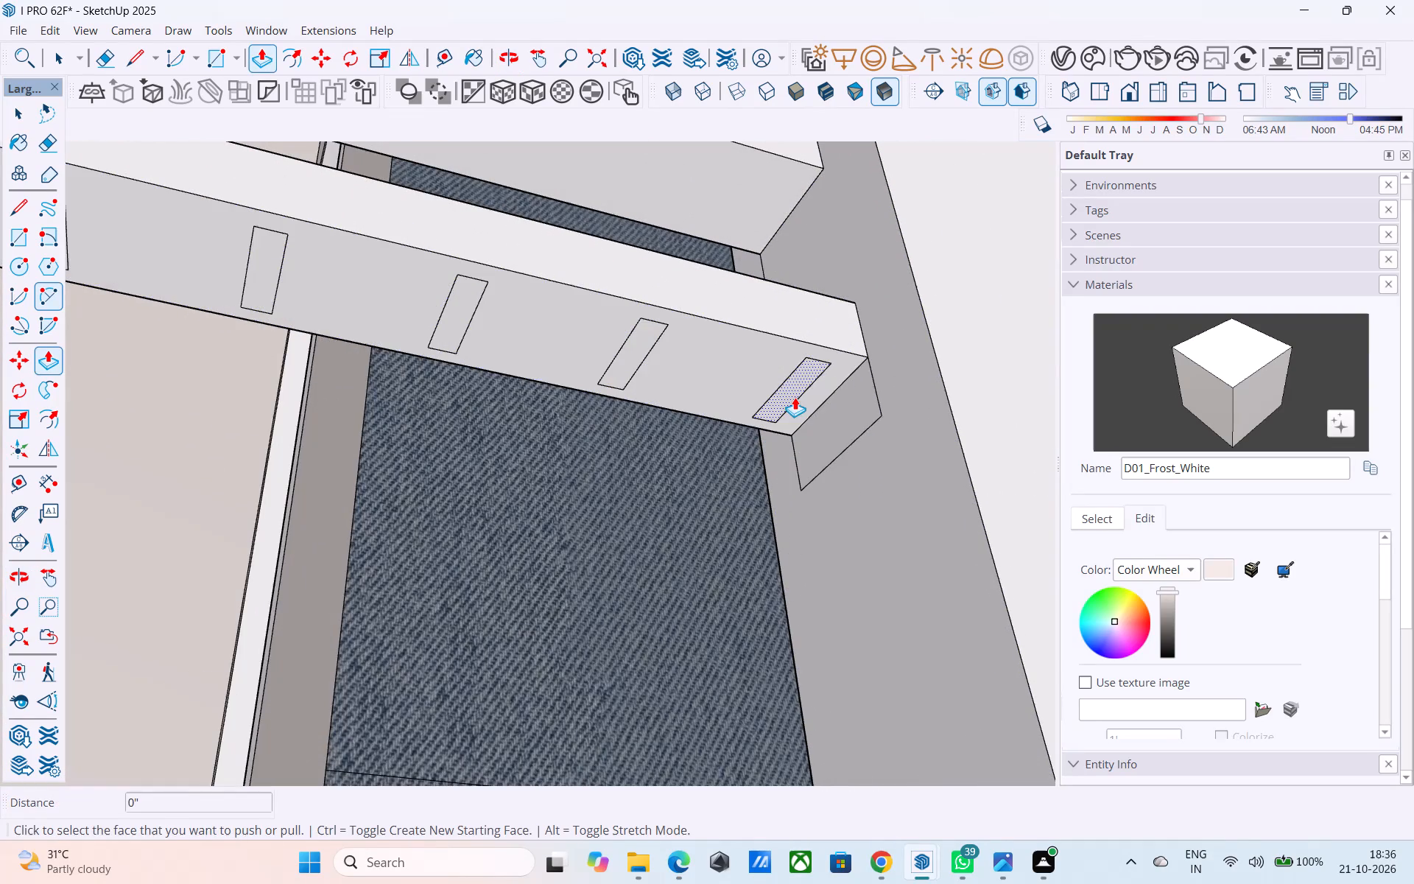
left_click(795, 396)
scroll(795, 396, "down", 17)
middle_click_drag(782, 569, 821, 701)
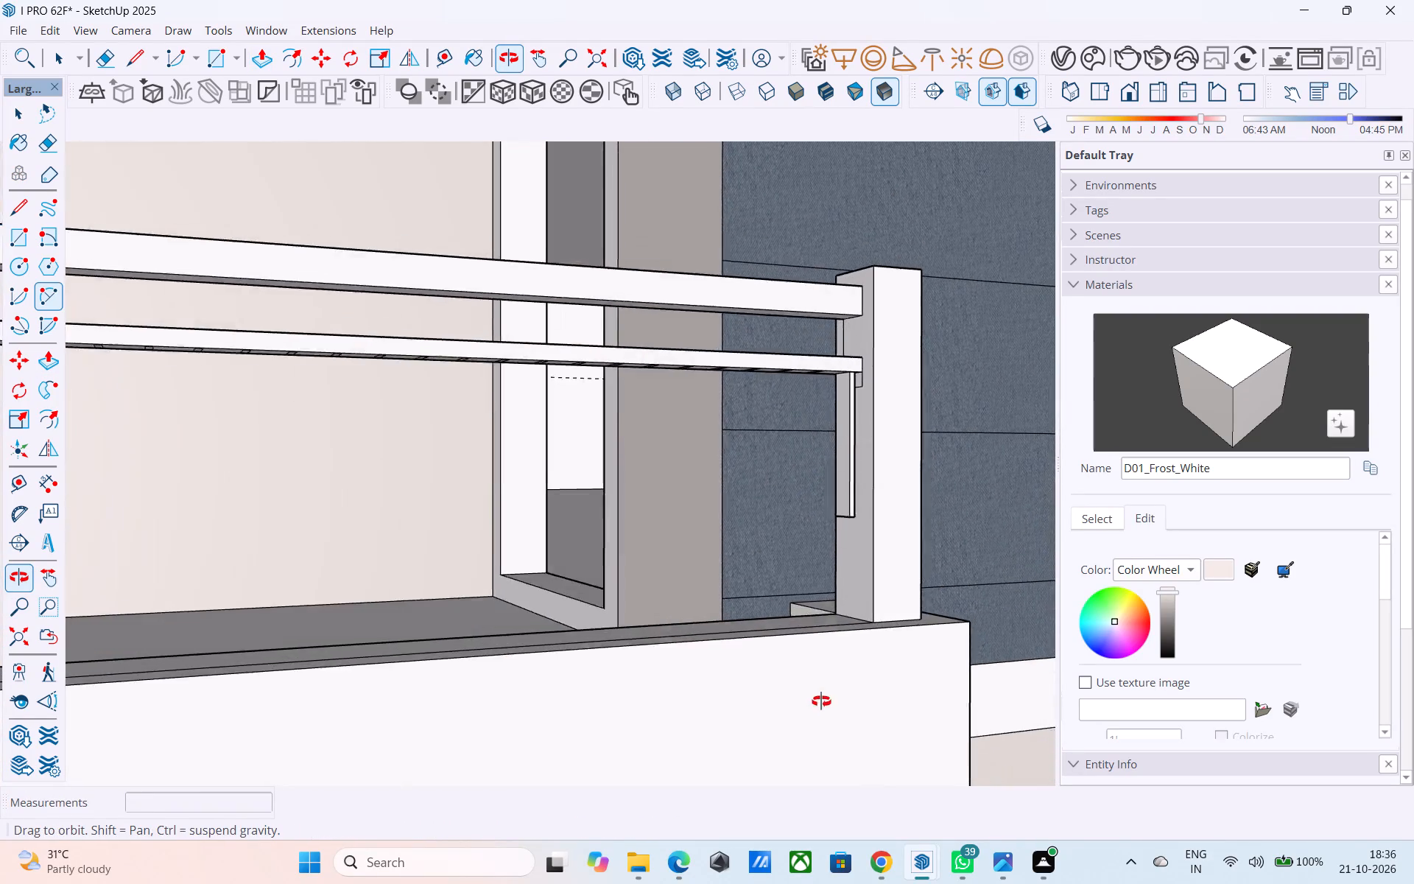
middle_click_drag(821, 701, 815, 740)
left_click(779, 642)
Extrude the second, third and fourth baluster profiles from the wall-side post by the same distance as the first.
scroll(792, 622, "up", 5)
middle_click_drag(794, 597, 826, 698, "shift")
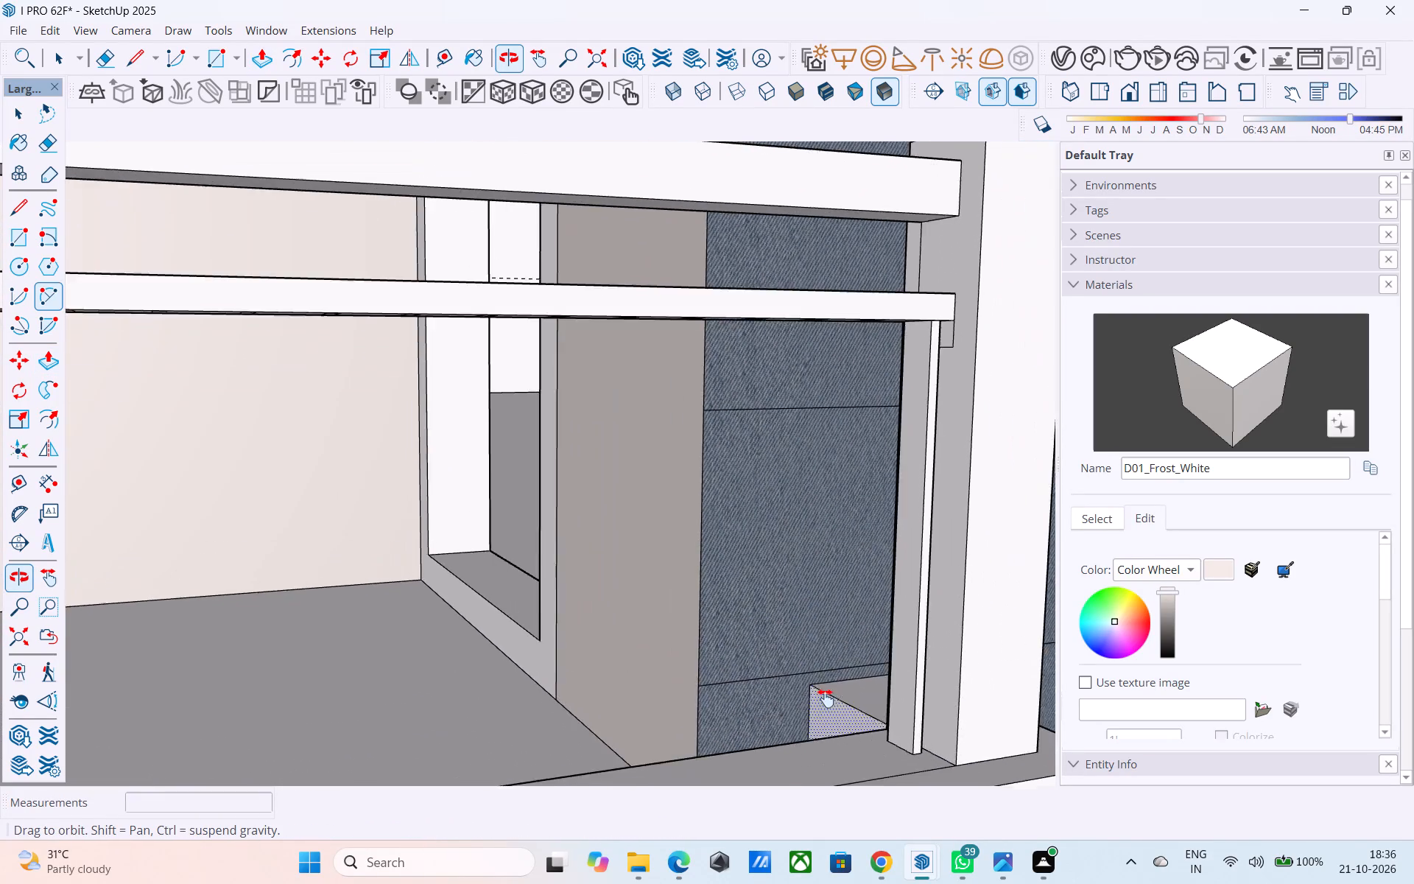
middle_click_drag(826, 698, 813, 353, "shift")
scroll(813, 351, "up", 9)
middle_click_drag(760, 393, 788, 398, "shift")
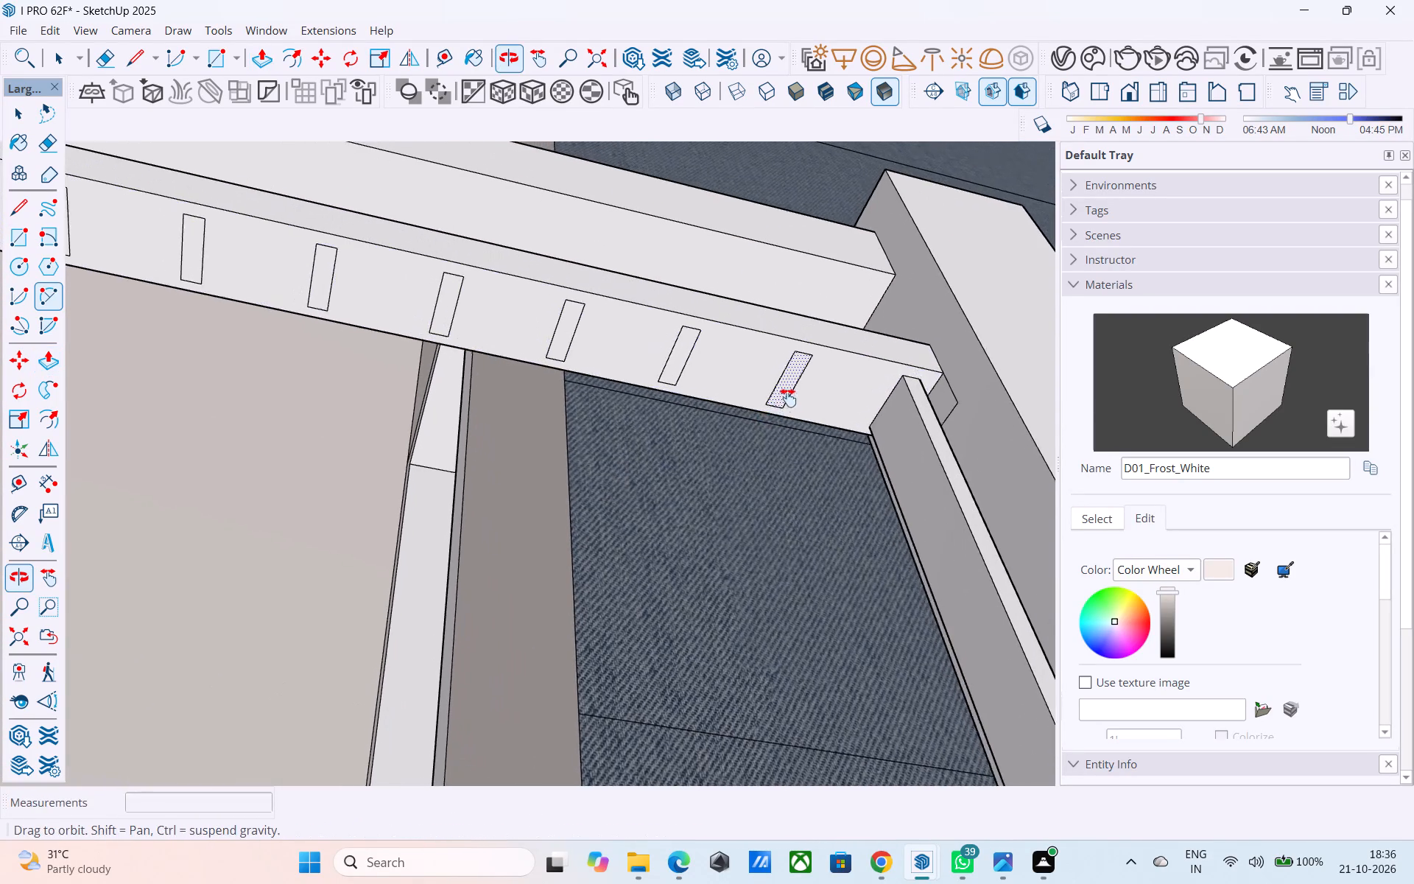
middle_click_drag(788, 398, 788, 393, "shift")
scroll(788, 393, "up", 5)
double_click(788, 393)
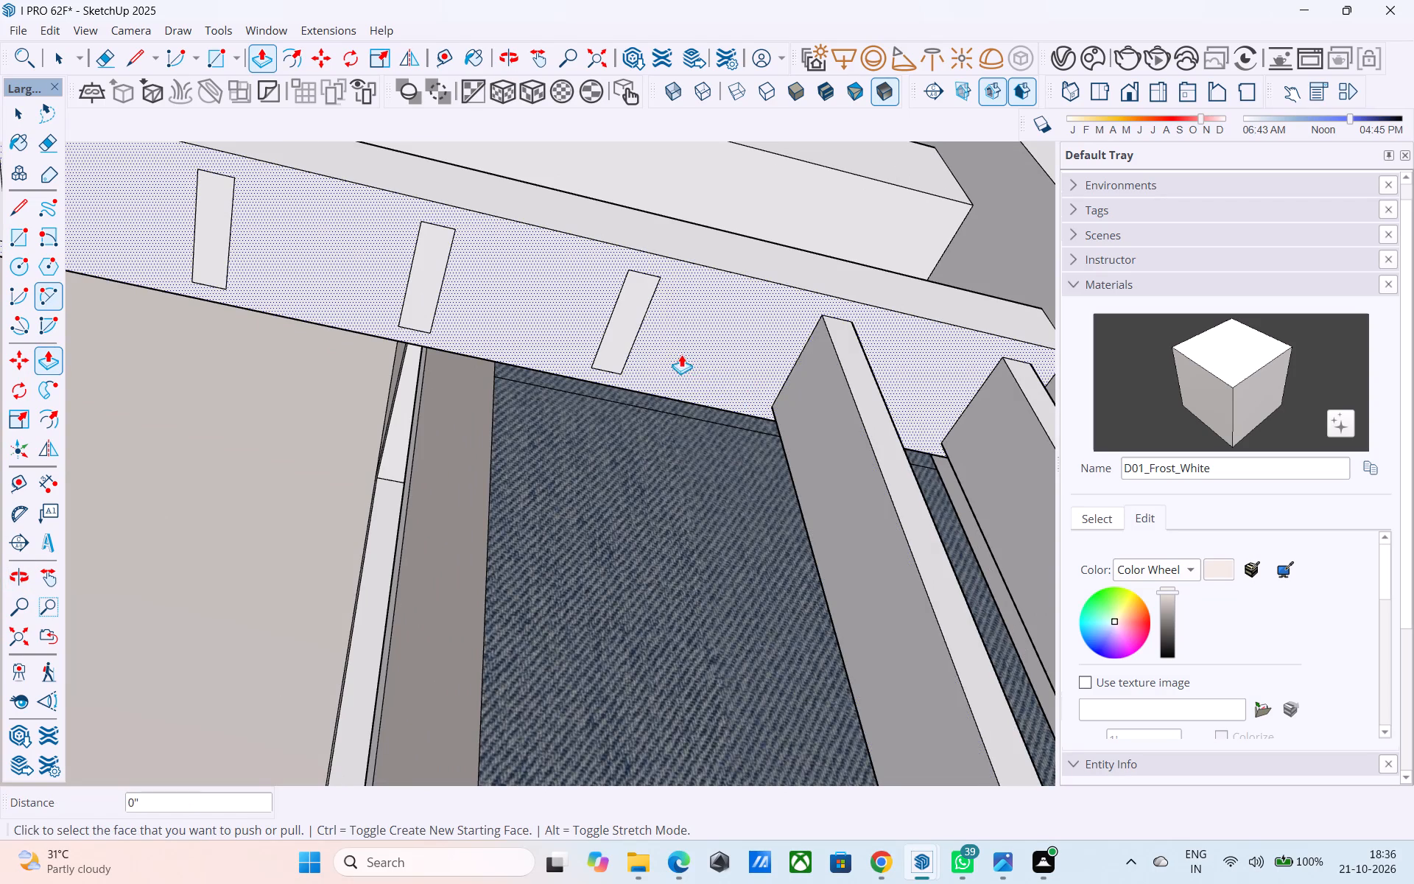
double_click(633, 335)
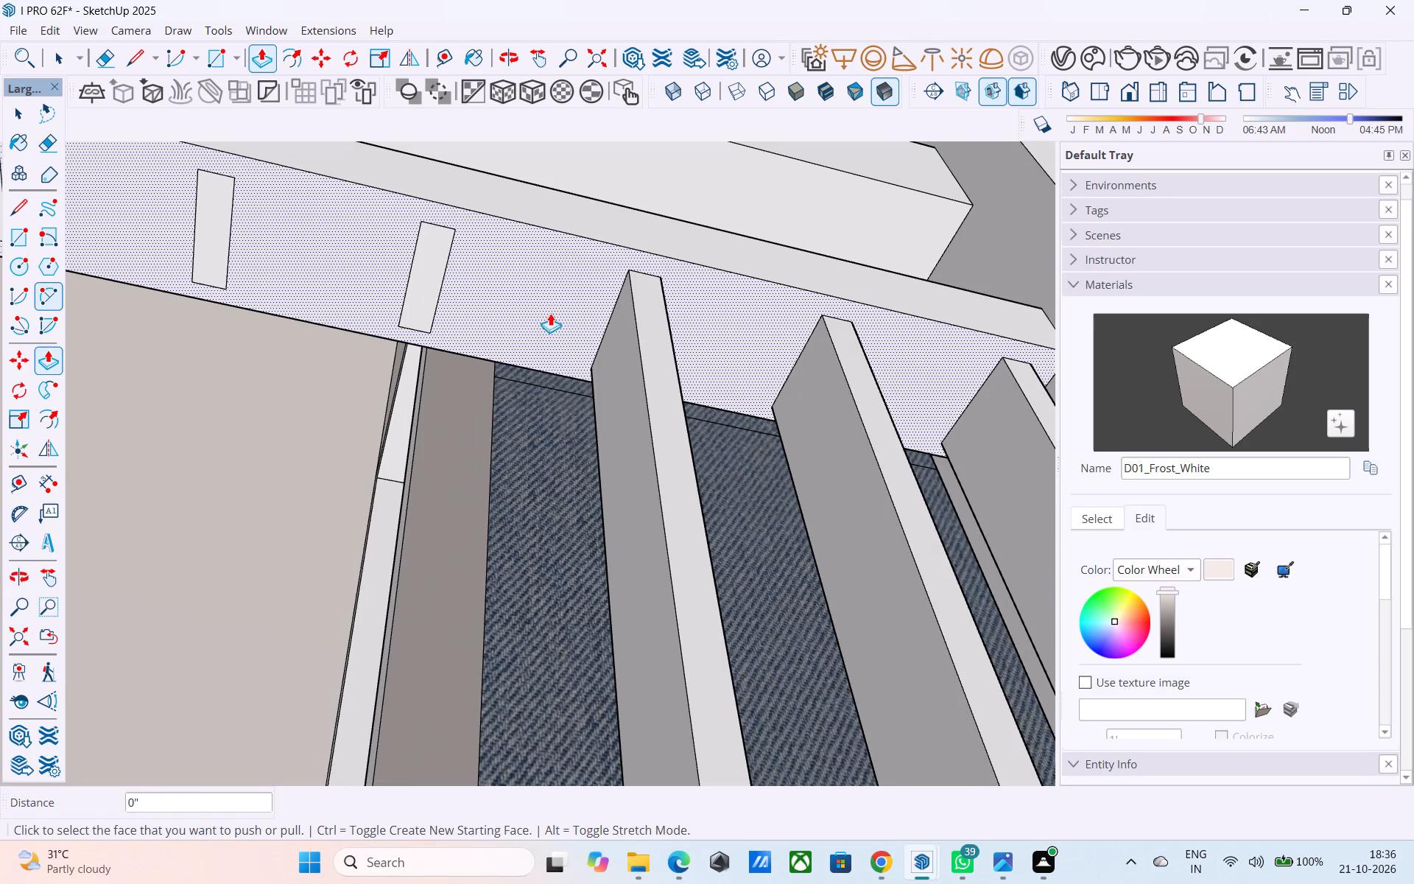
double_click(416, 294)
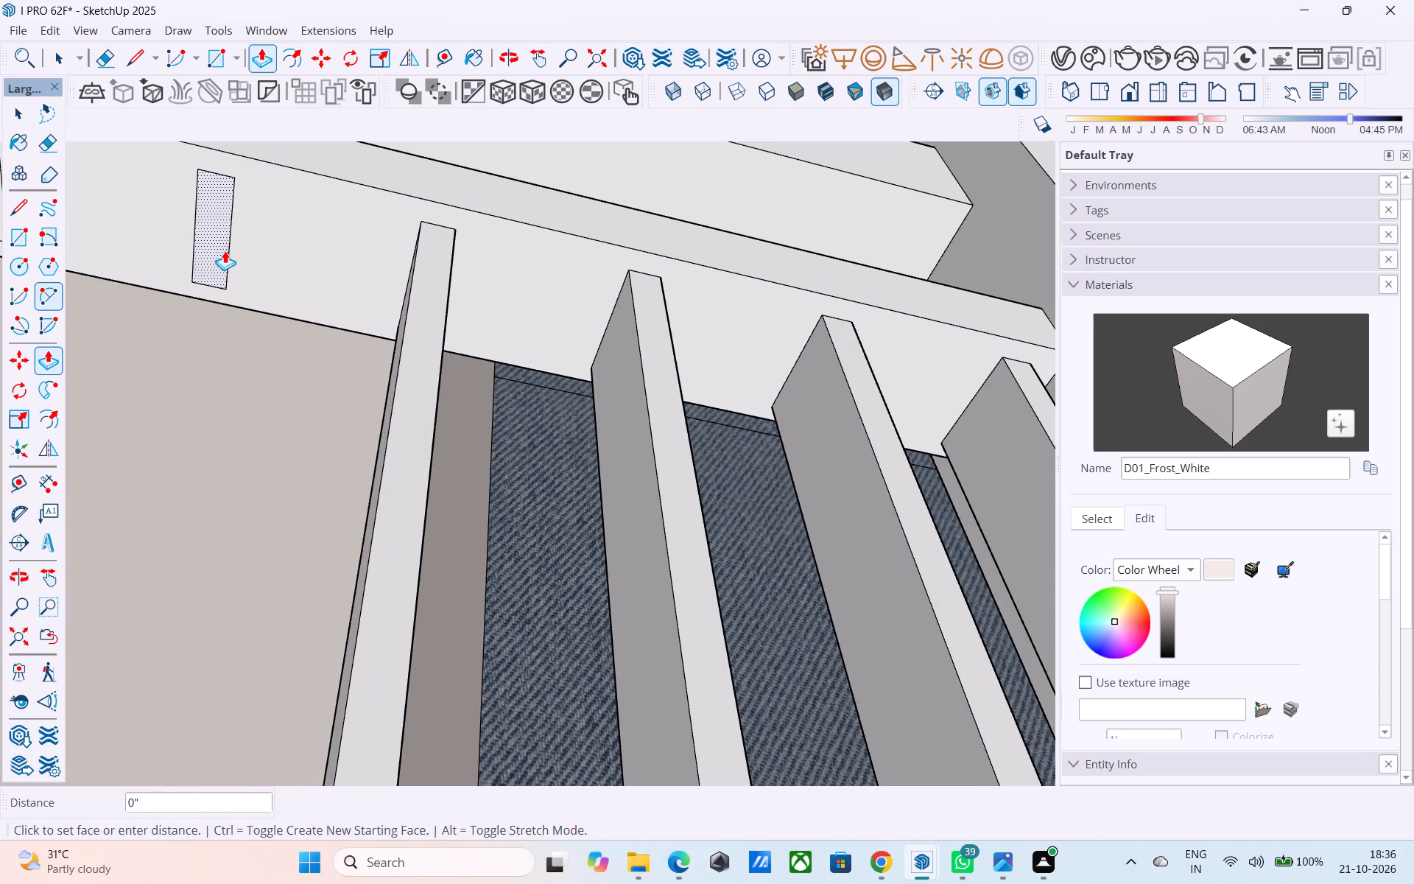
Extrude the fifth baluster profile from the wall-side post about 1' 5" down to the balcony's ledge.
double_click(225, 252)
scroll(540, 268, "down", 9)
scroll(716, 277, "up", 1)
scroll(716, 277, "down", 3)
scroll(484, 271, "up", 8)
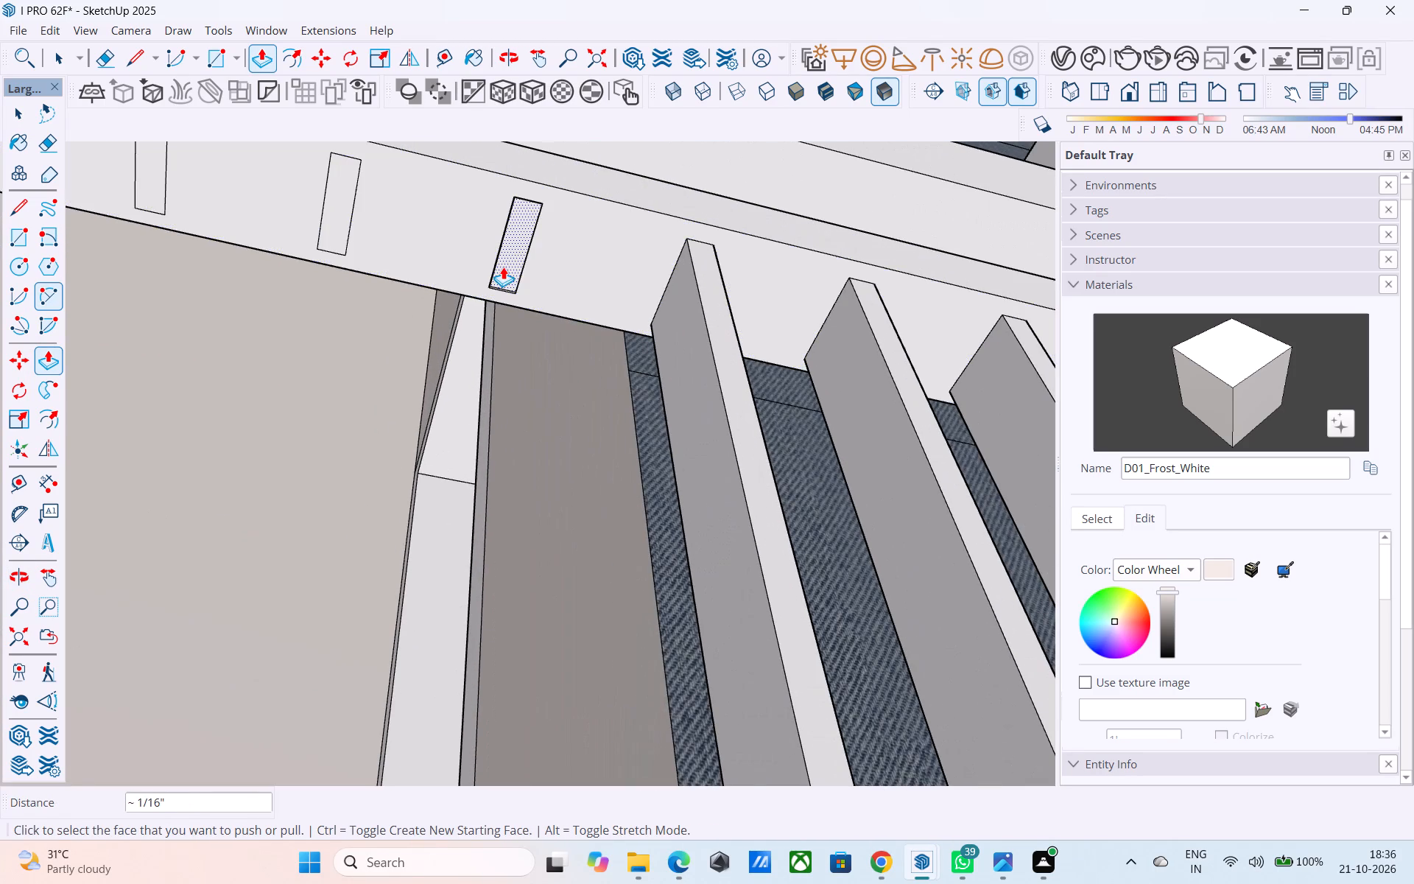
left_click(503, 265)
scroll(503, 264, "down", 2)
scroll(503, 264, "up", 1)
scroll(503, 264, "down", 13)
middle_click_drag(509, 318, 490, 690)
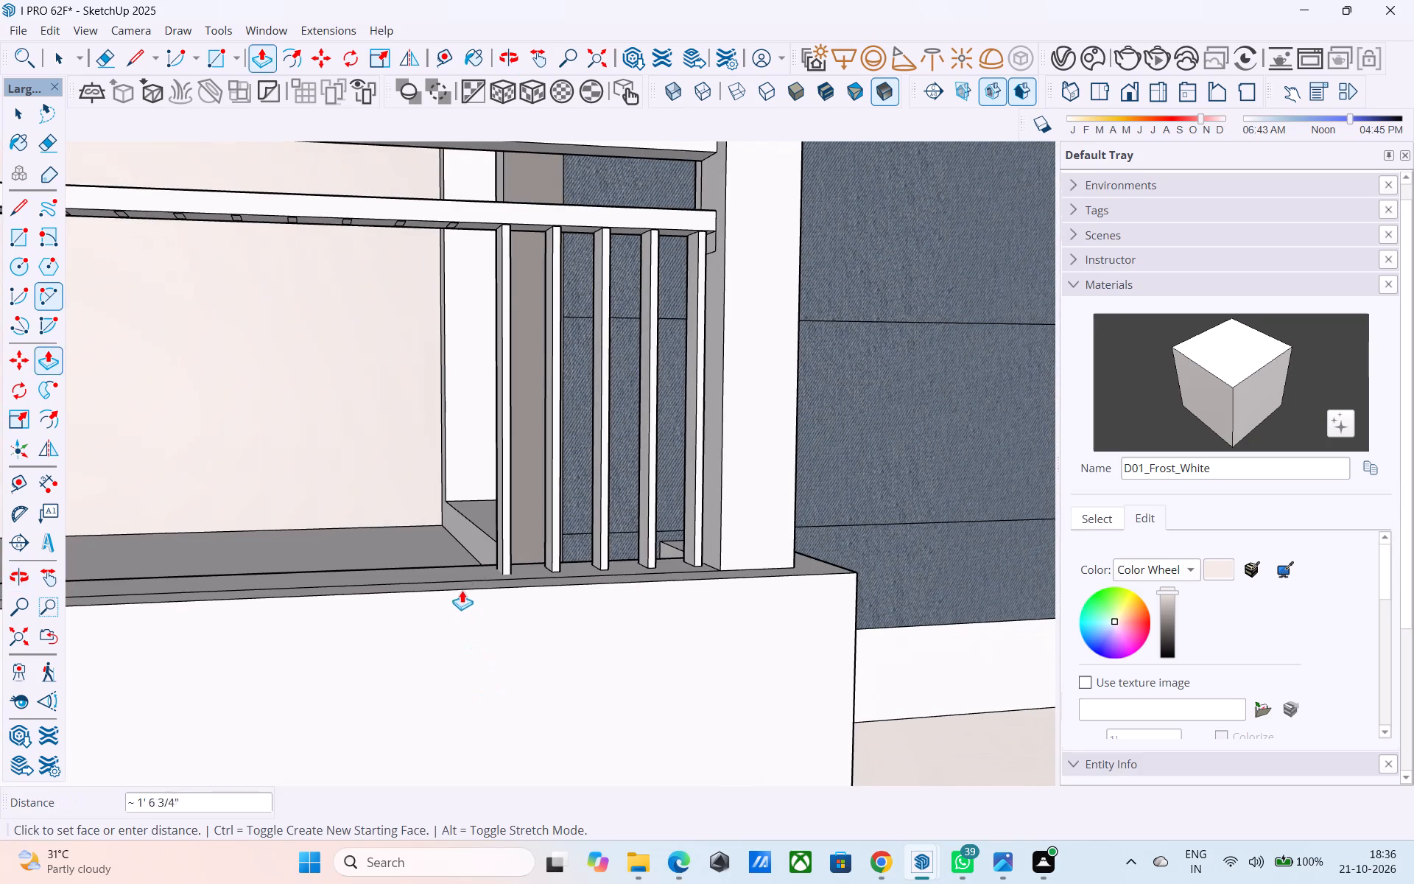
left_click(455, 572)
Extrude the sixth baluster profile from the wall-side post by the same distance.
middle_click_drag(475, 335, 485, 237)
scroll(490, 384, "down", 8)
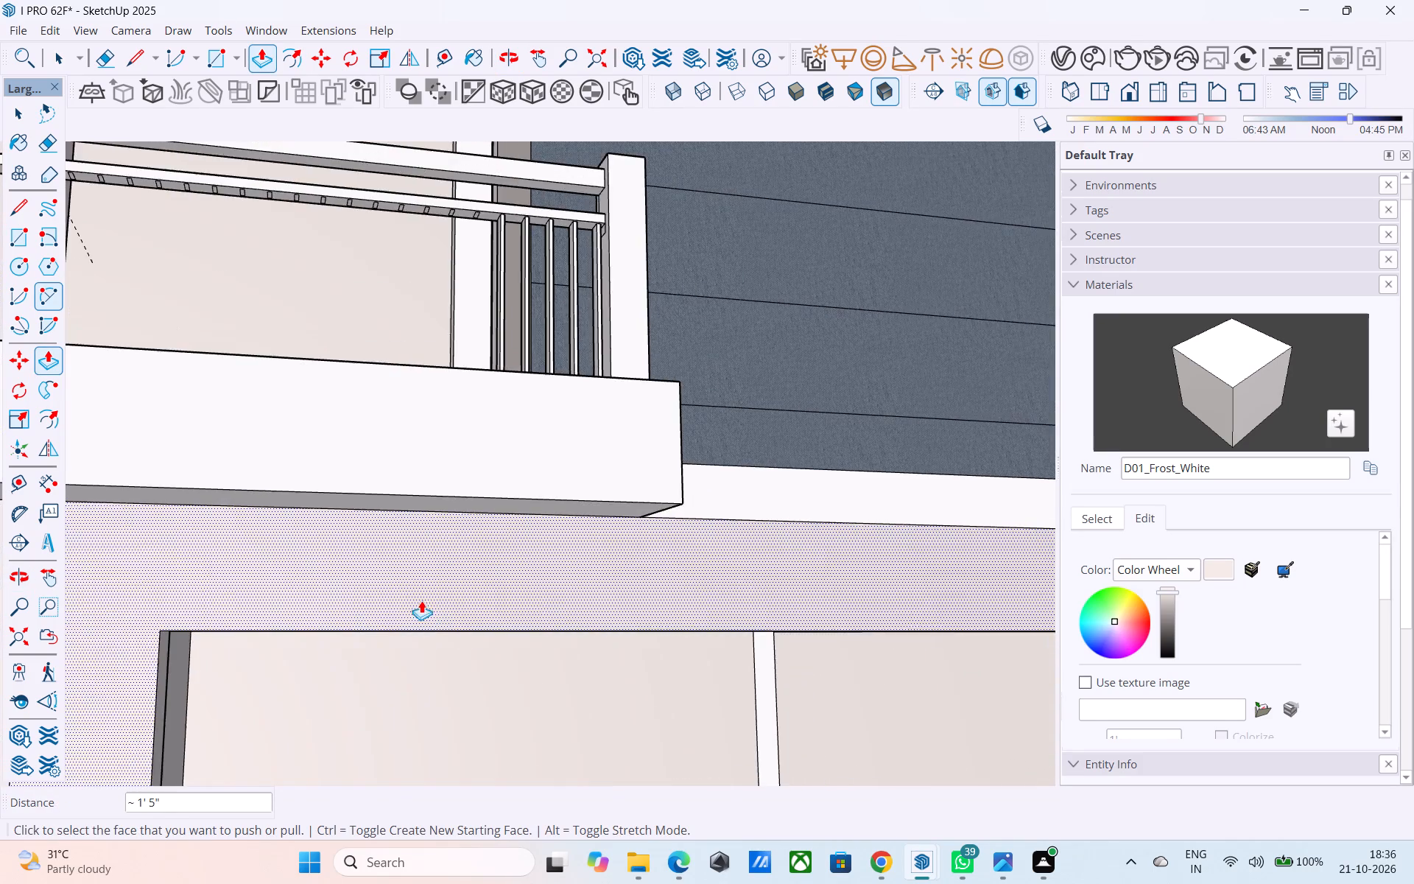
scroll(427, 530, "down", 3)
scroll(445, 260, "up", 10)
middle_click_drag(462, 250, 475, 203)
scroll(510, 324, "up", 4)
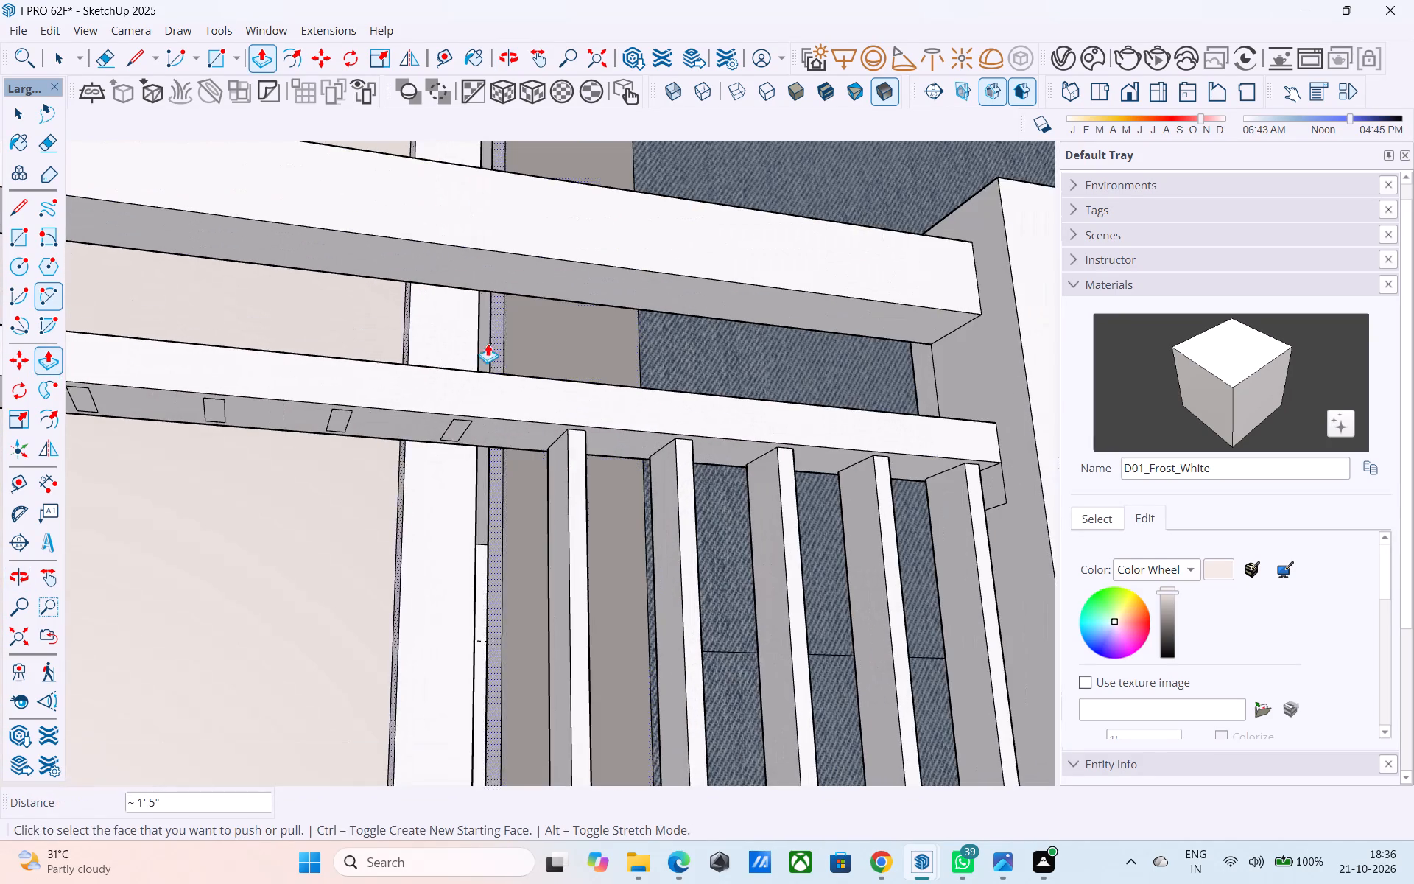
middle_click_drag(446, 468, 444, 407)
scroll(463, 423, "down", 4)
scroll(472, 273, "up", 6)
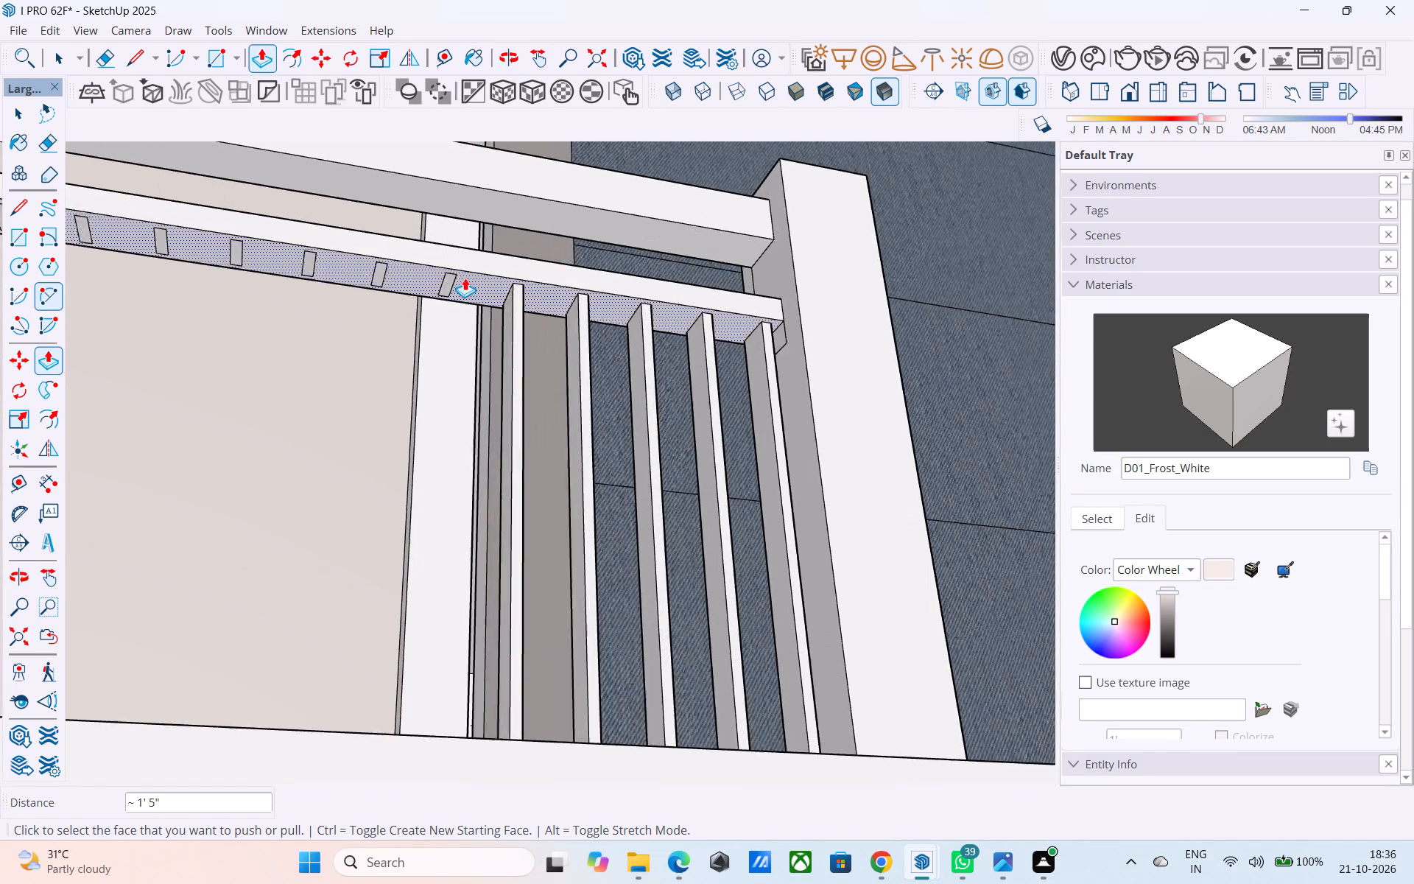
scroll(465, 278, "up", 5)
double_click(442, 279)
Extrude the seventh, eighth and ninth baluster profiles from the wall-side post by the same distance.
scroll(454, 267, "down", 1)
scroll(454, 267, "up", 1)
scroll(454, 267, "down", 10)
middle_click_drag(479, 471, 457, 647)
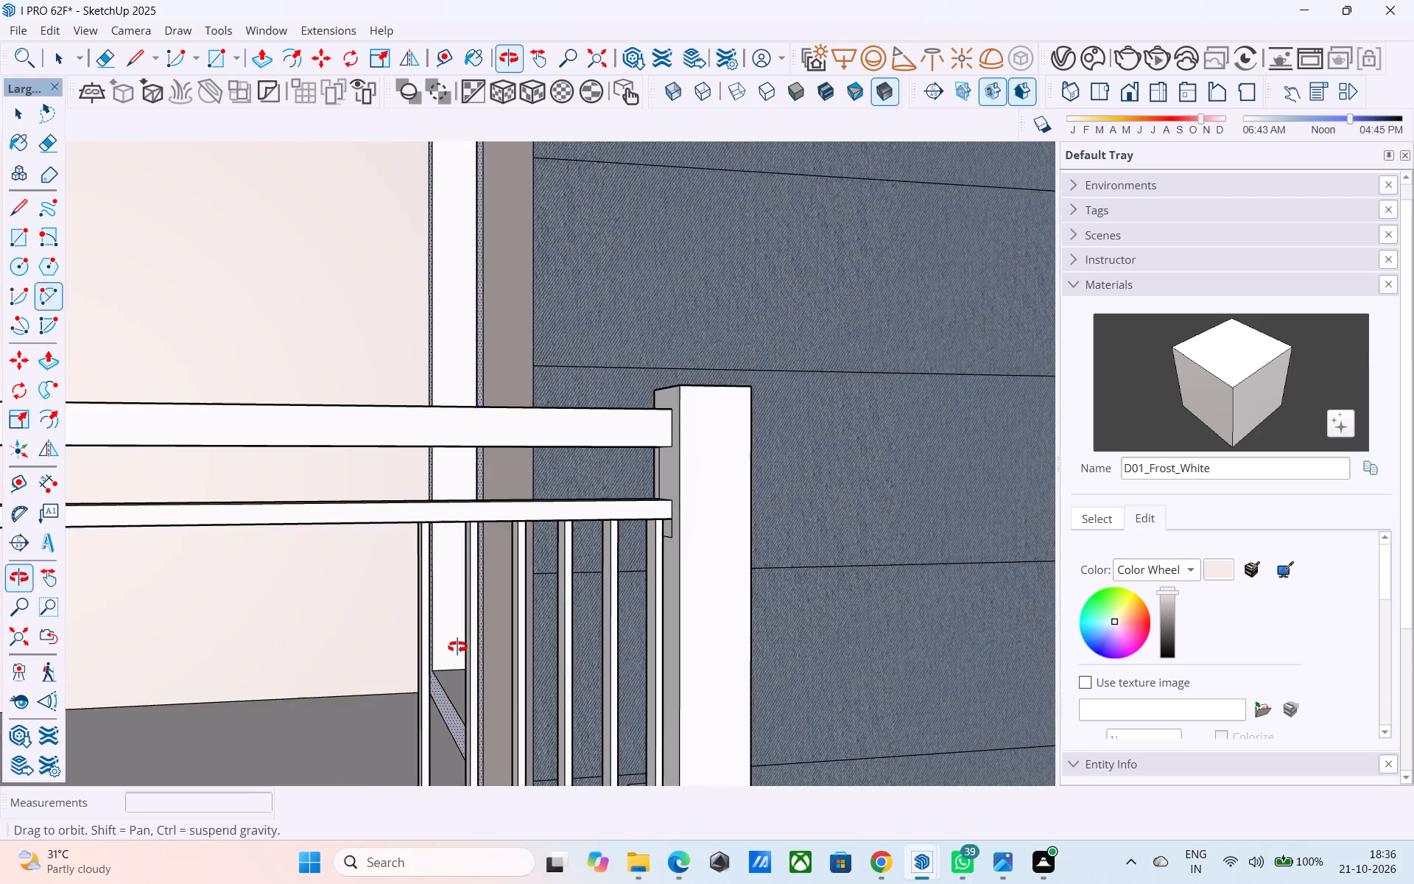
middle_click_drag(457, 647, 454, 634)
scroll(467, 433, "down", 7)
scroll(429, 625, "up", 6)
middle_click_drag(461, 592, 479, 592)
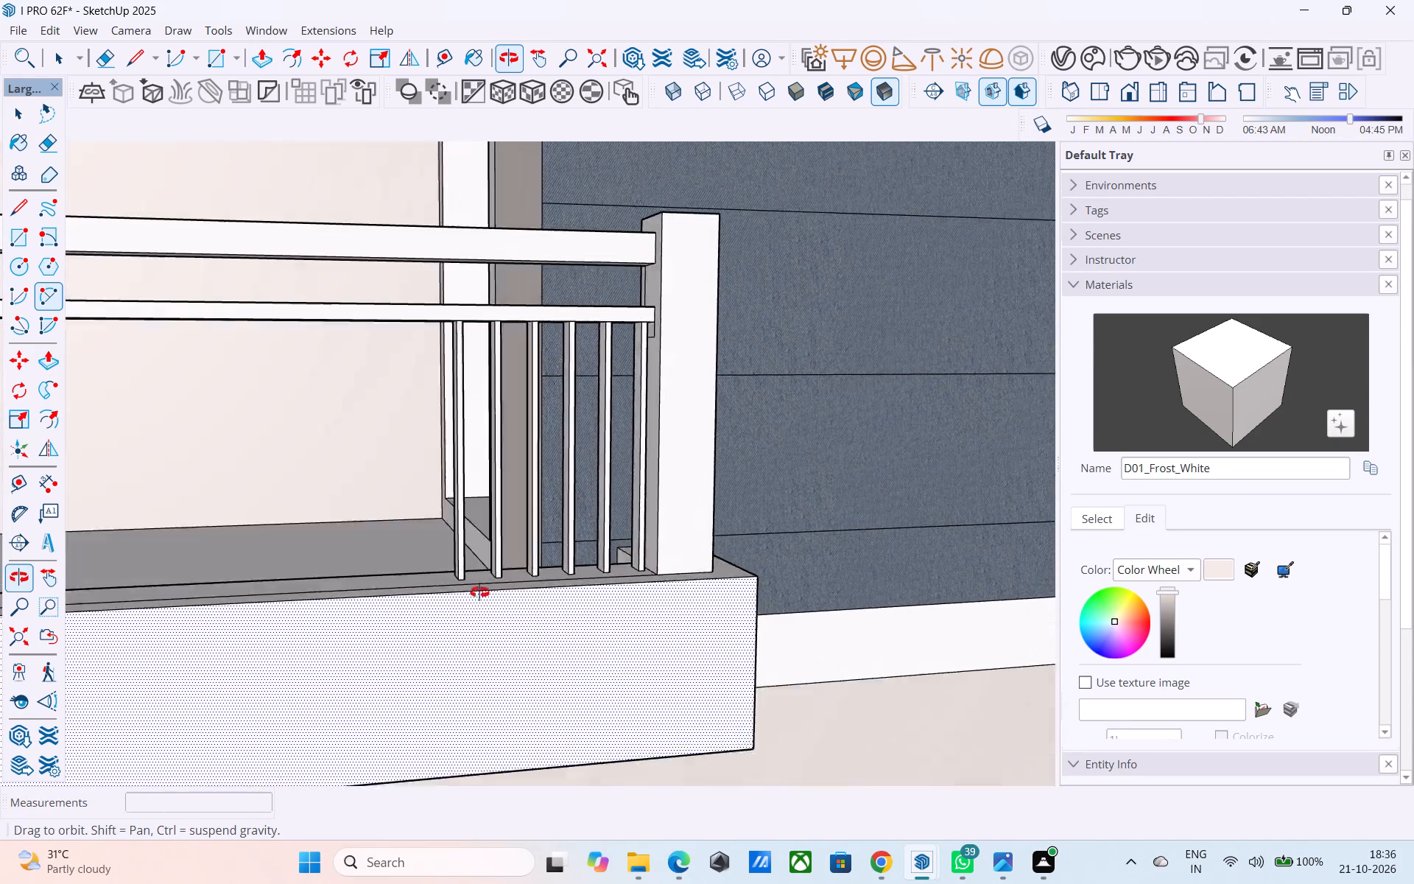
middle_click_drag(479, 592, 437, 326)
scroll(467, 380, "up", 15)
double_click(425, 462)
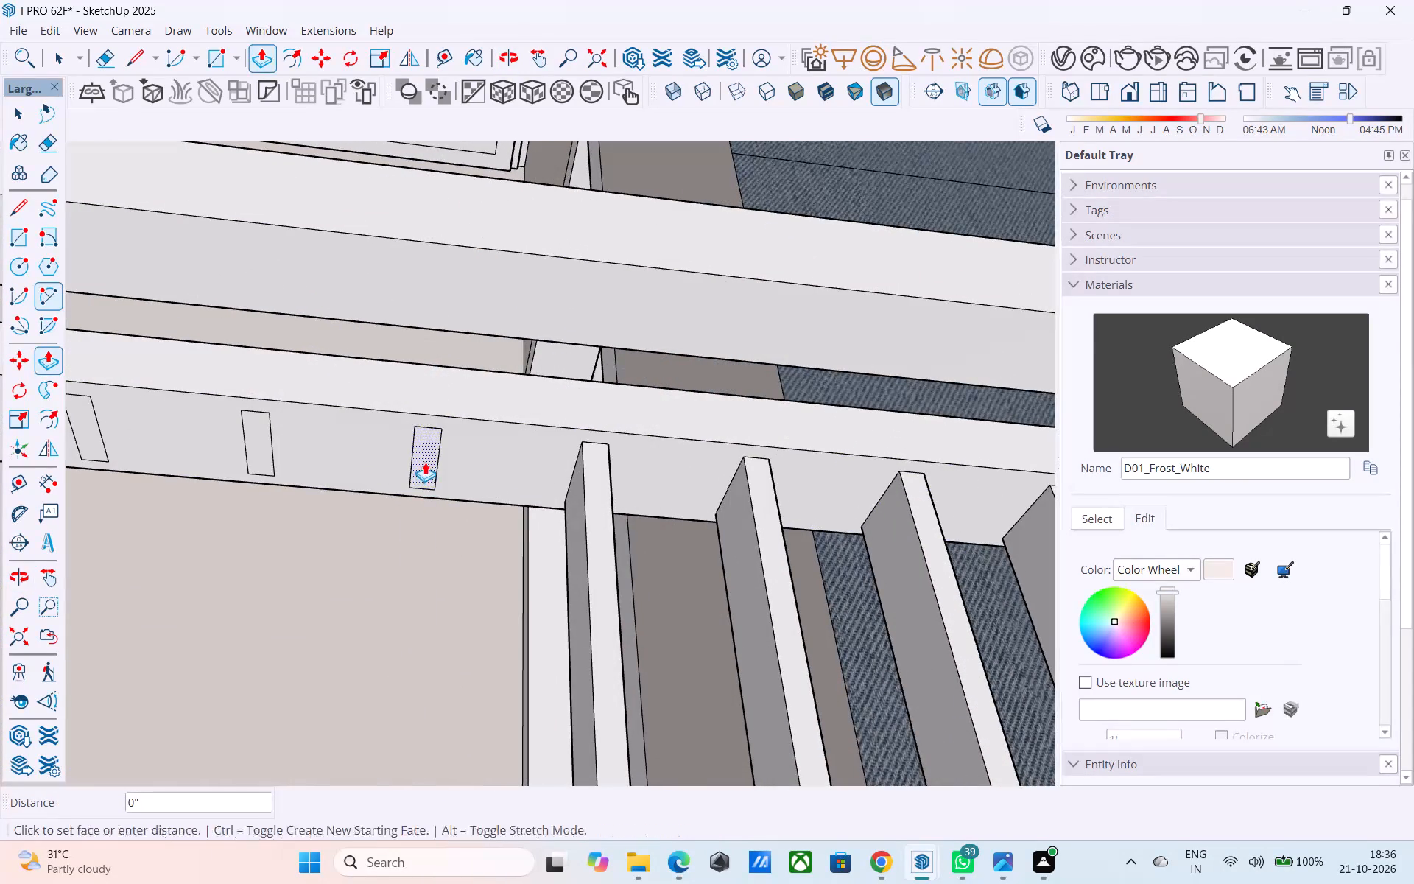
middle_click_drag(367, 428, 751, 396, "shift")
double_click(643, 419)
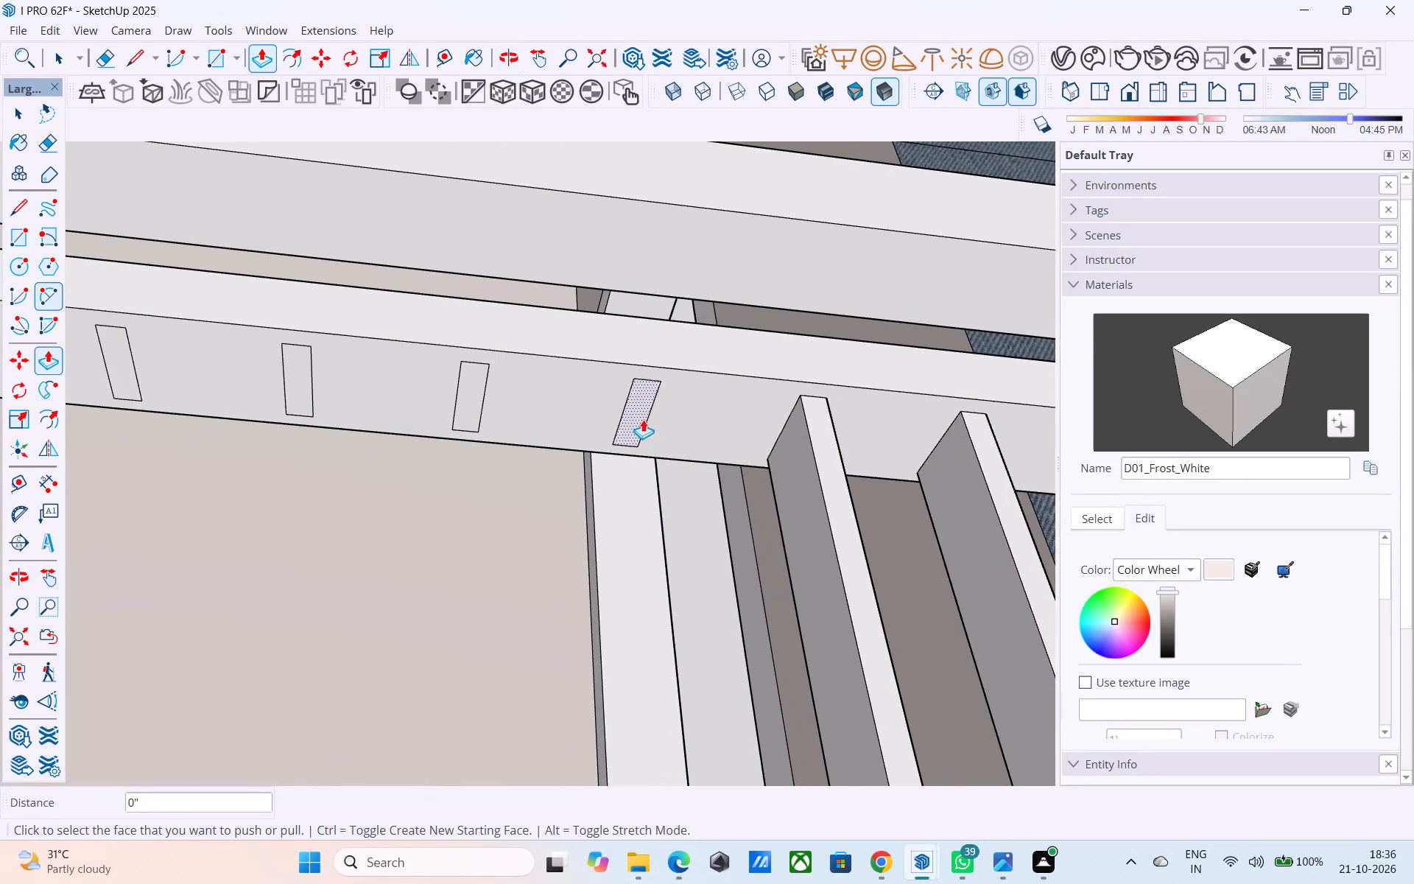
double_click(482, 391)
Extrude the tenth and eleventh baluster profiles from the wall-side post by the same distance.
middle_click_drag(409, 392, 544, 401, "shift")
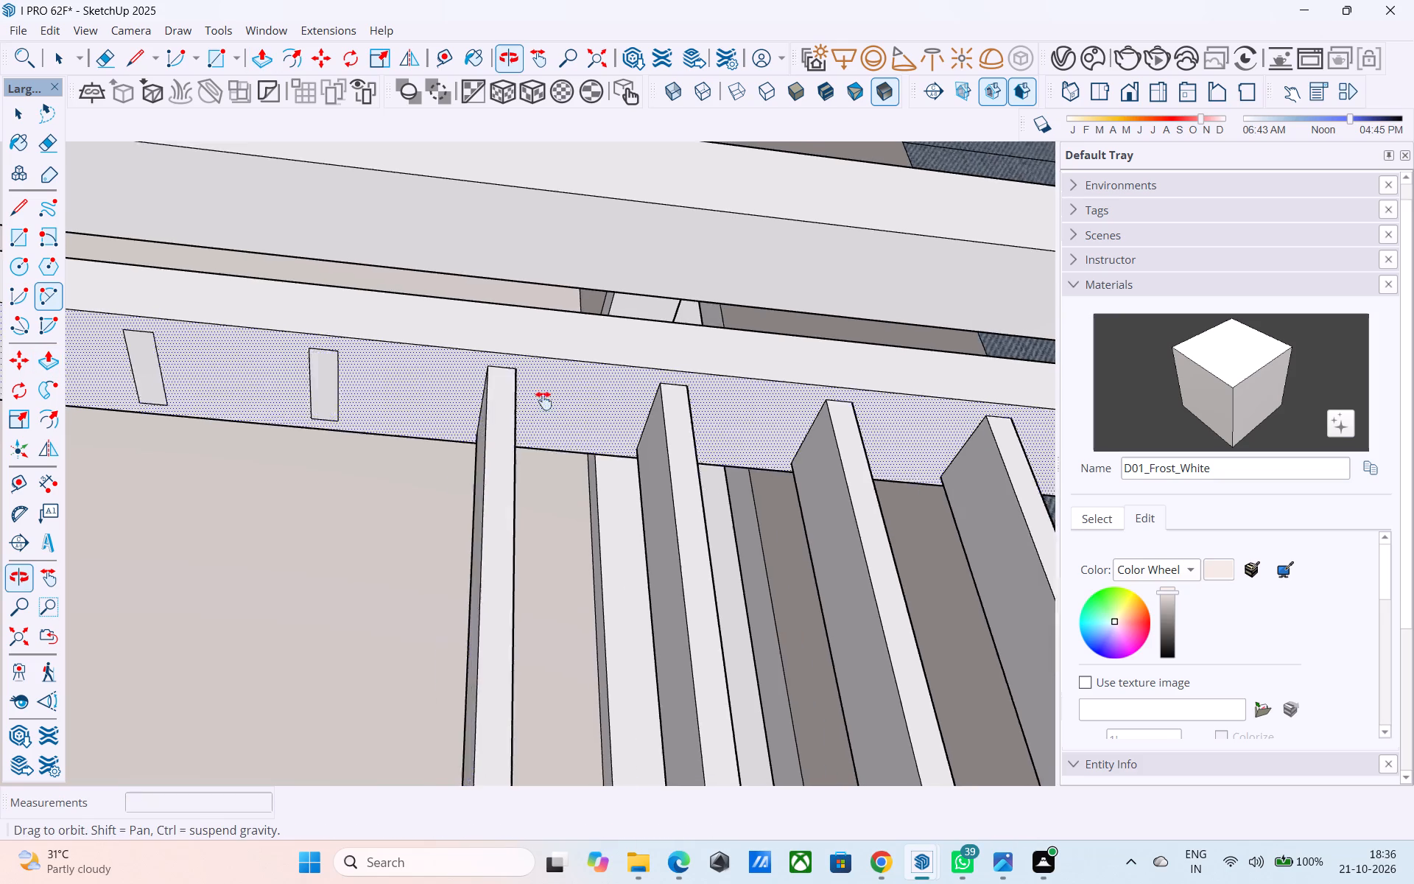
middle_click_drag(544, 401, 729, 406, "shift")
scroll(694, 412, "up", 1)
double_click(624, 398)
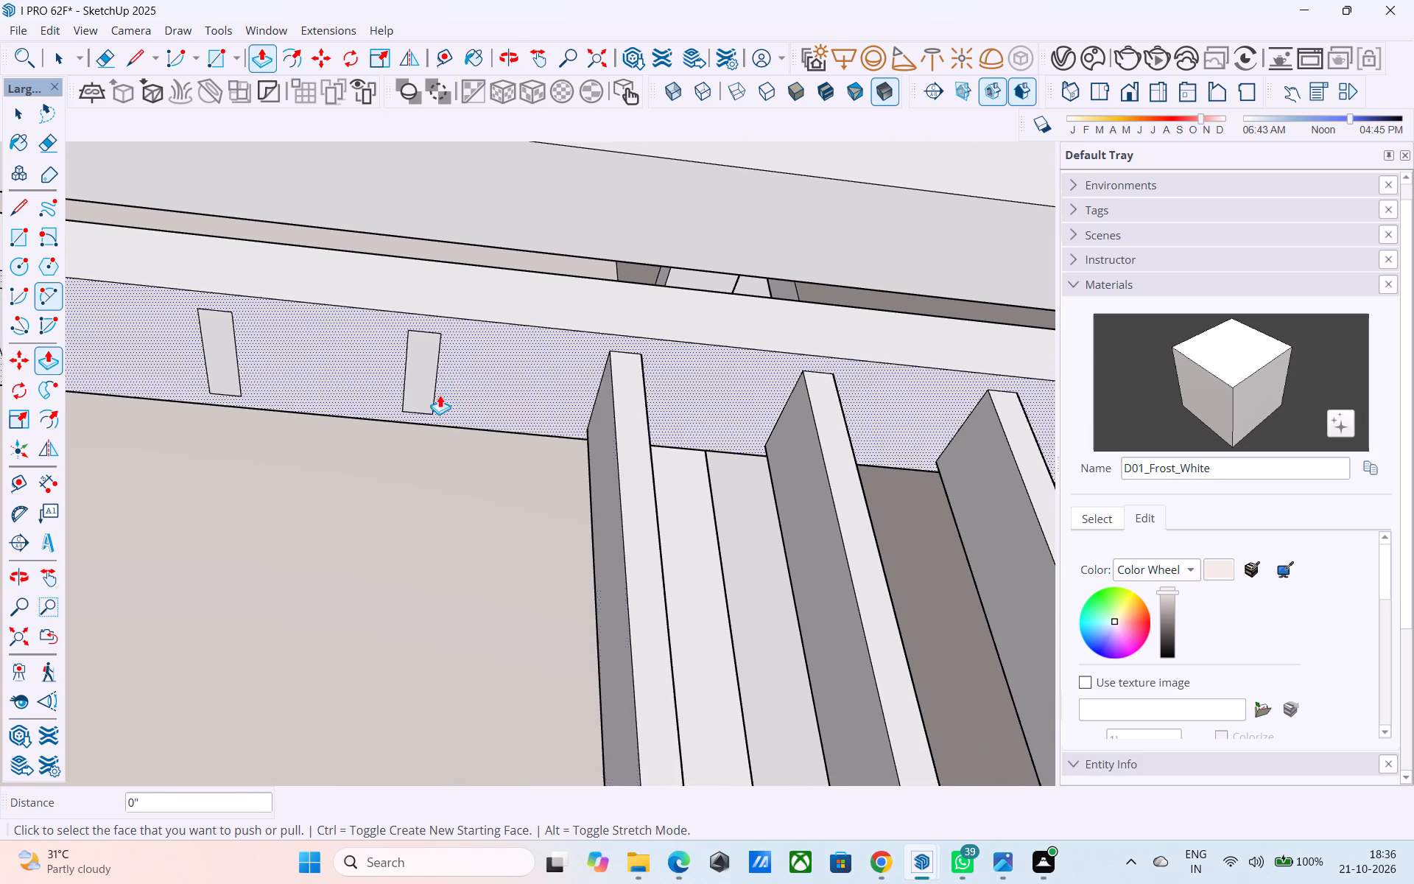
middle_click_drag(440, 395, 678, 347, "shift")
double_click(667, 337)
Extrude the twelfth baluster profile from the wall-side post about 1' 5 1/16" down to the balcony's ledge.
double_click(474, 297)
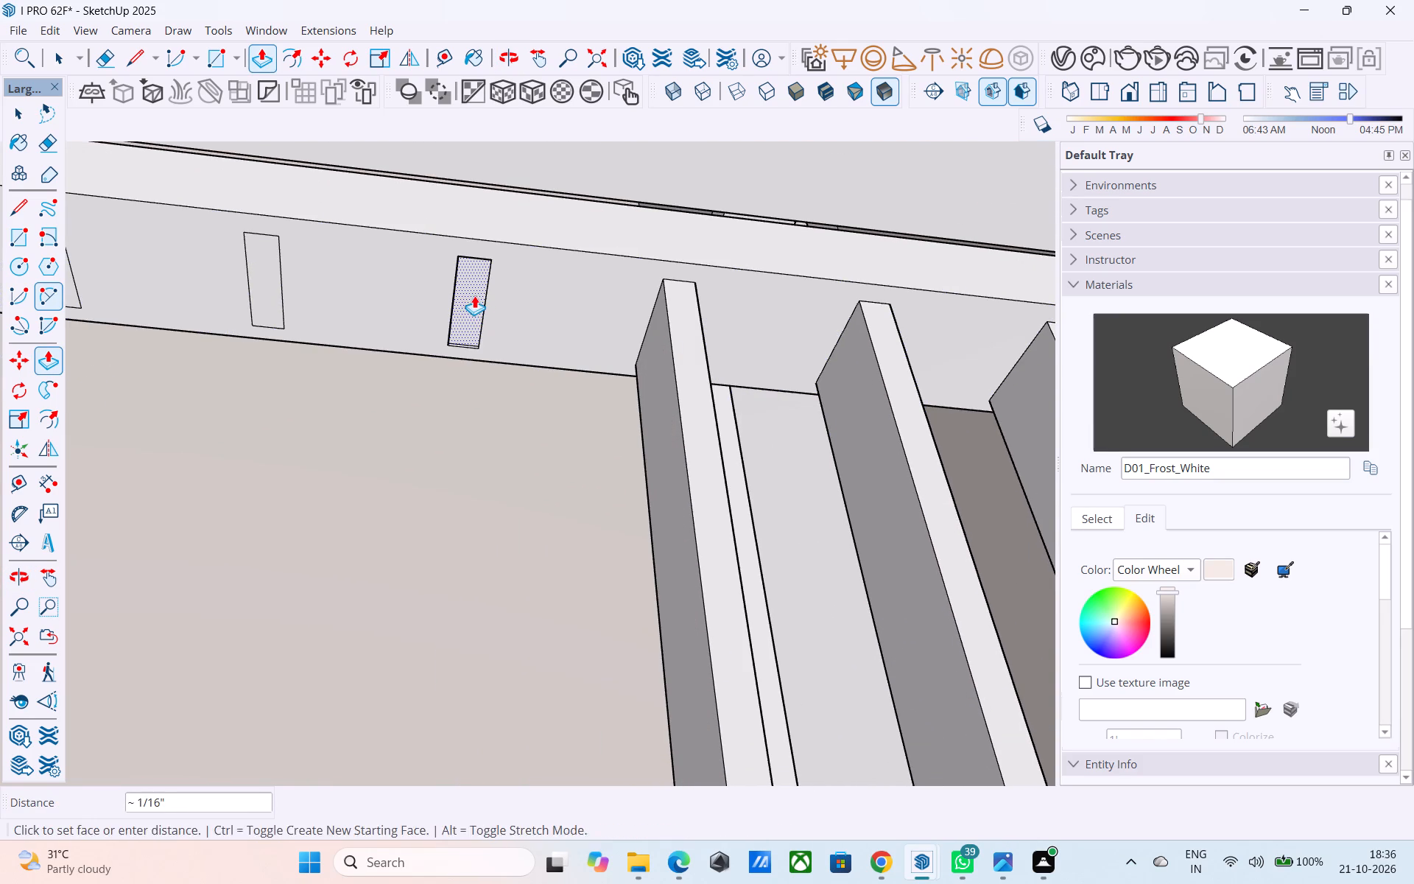
double_click(466, 304)
left_click(468, 303)
scroll(477, 346, "down", 5)
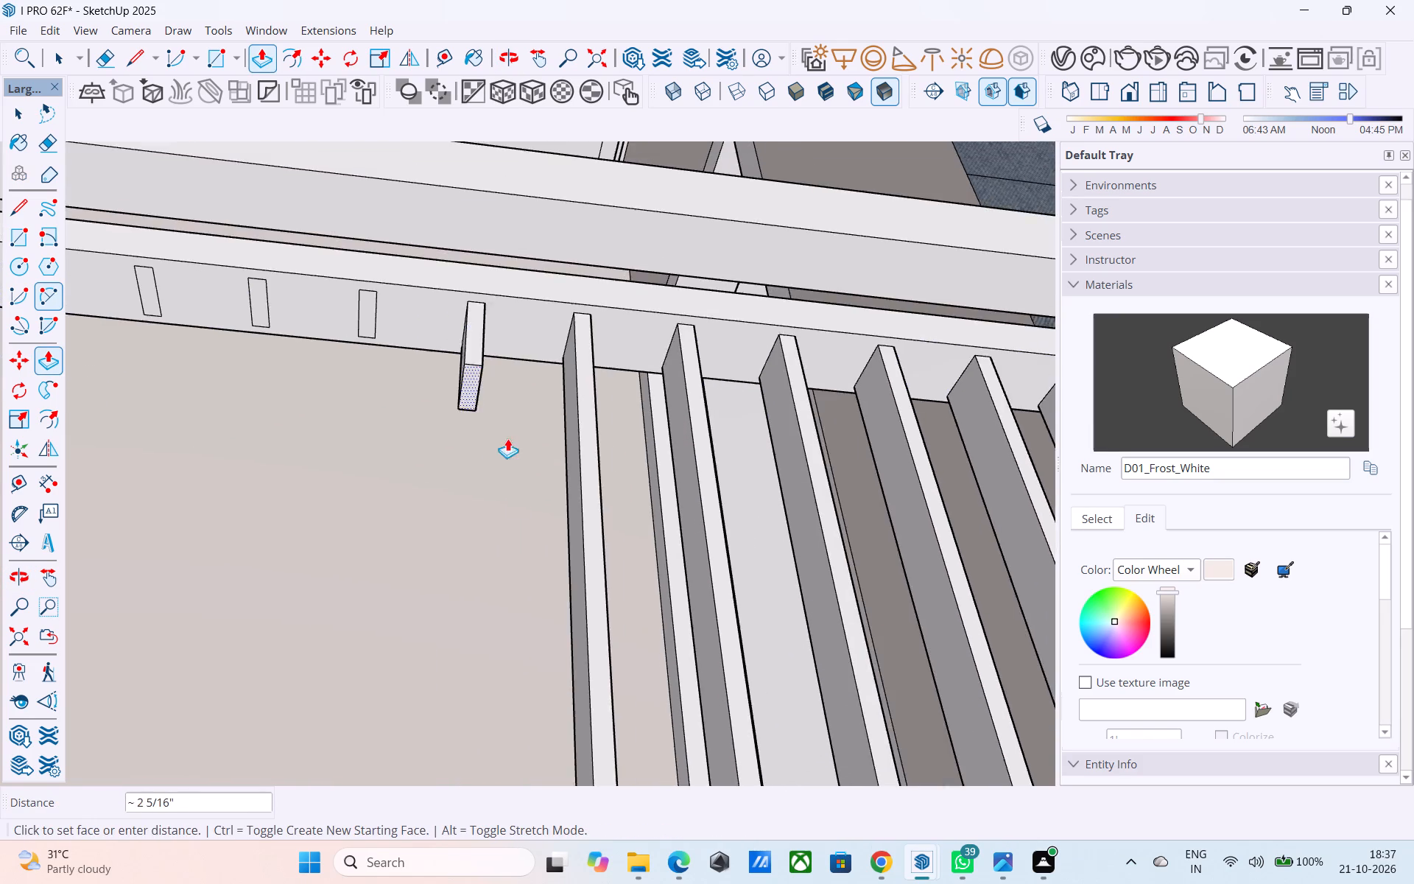
scroll(507, 438, "down", 4)
middle_click_drag(519, 527, 510, 652)
scroll(519, 620, "down", 11)
scroll(582, 533, "up", 1)
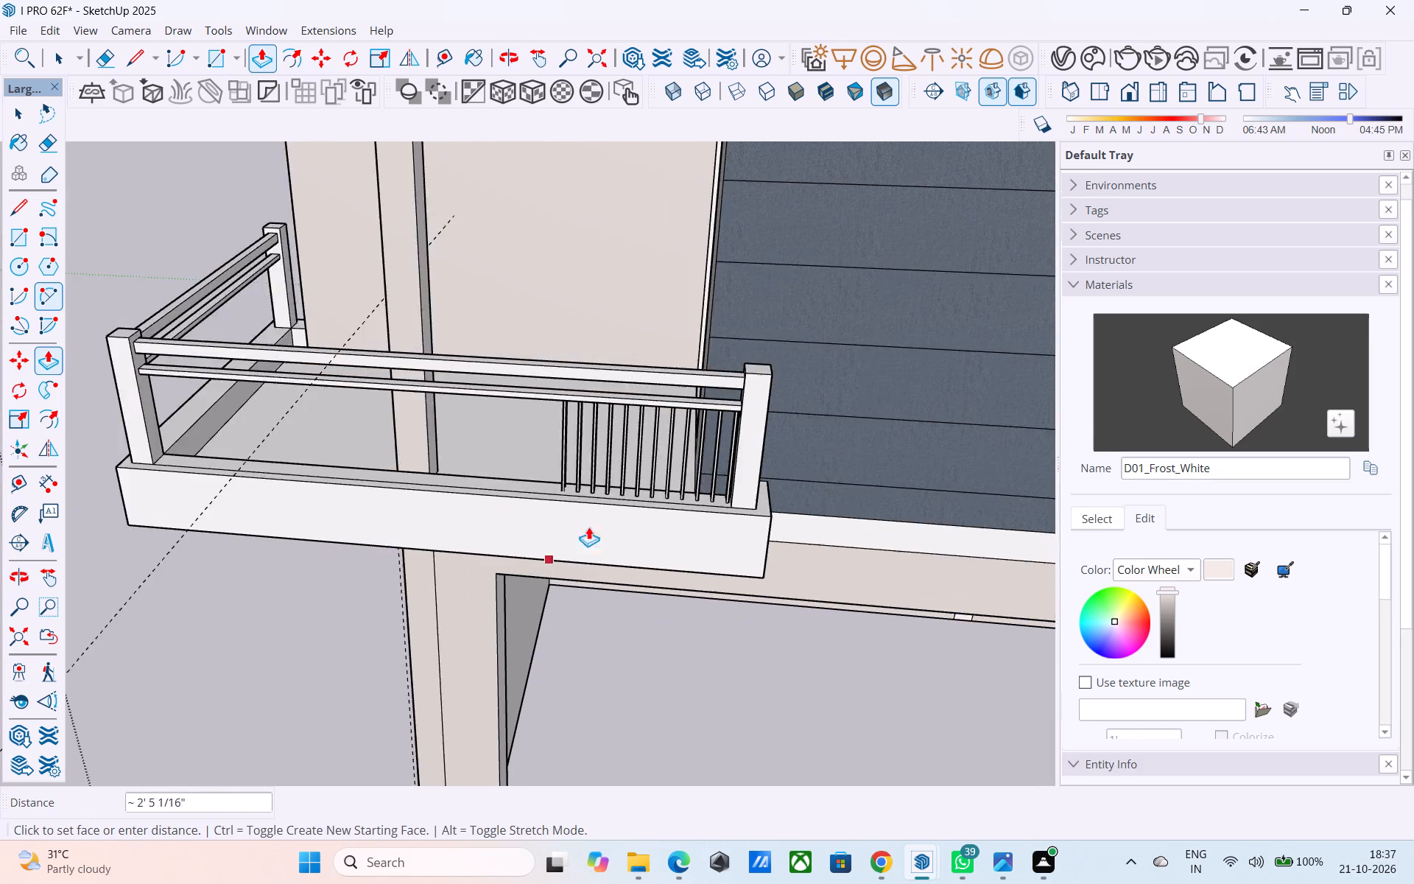
scroll(588, 527, "up", 8)
left_click(563, 466)
Extrude the thirteenth, fourteenth and fifteenth baluster profiles from the wall-side post by the same distance.
middle_click_drag(547, 408, 673, 382, "shift")
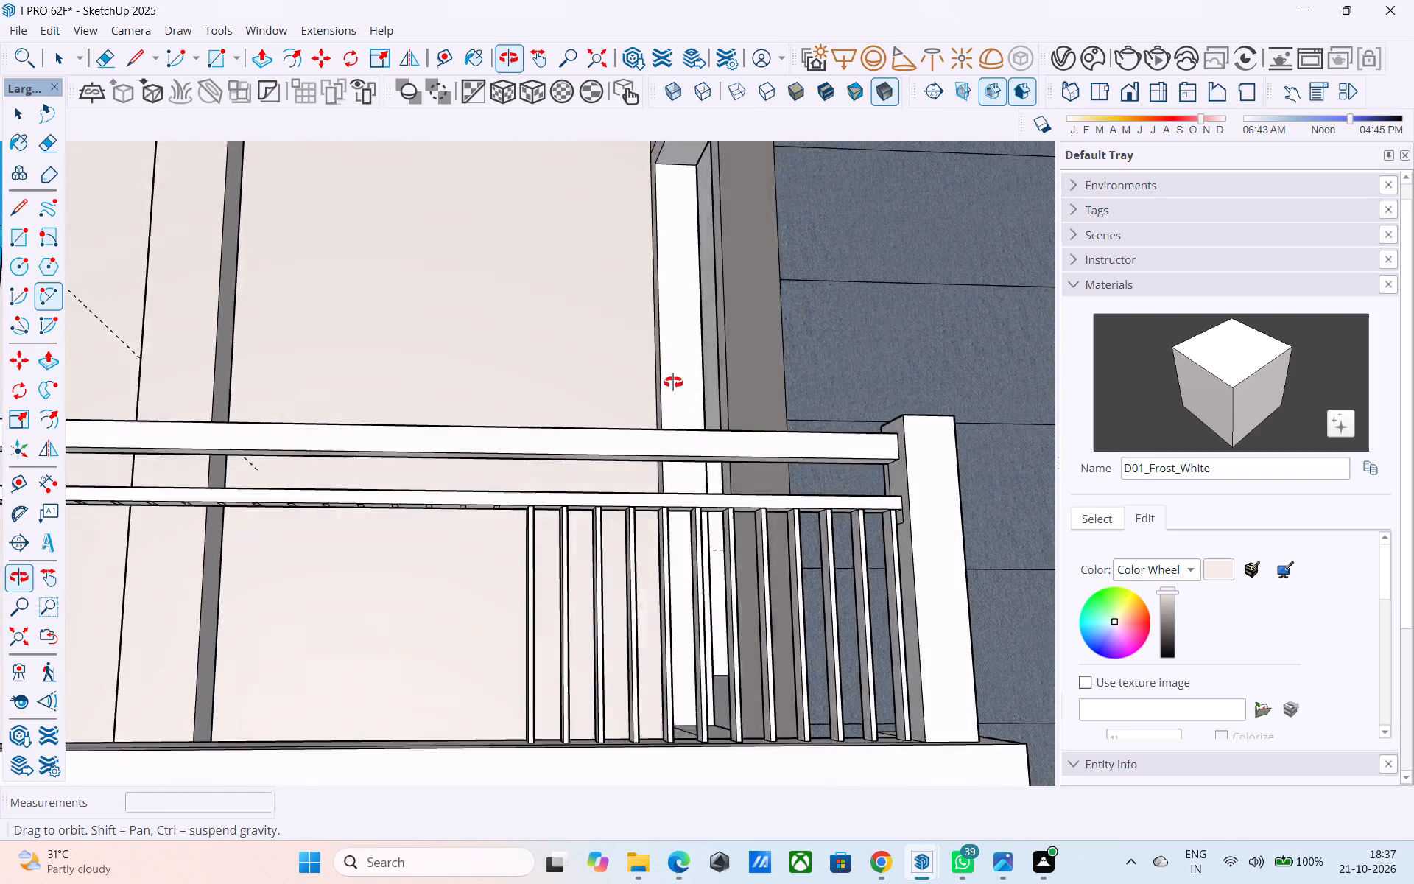
middle_click_drag(673, 382, 695, 373, "shift")
scroll(520, 505, "up", 10)
middle_click_drag(462, 517, 641, 488)
middle_click_drag(586, 543, 509, 509)
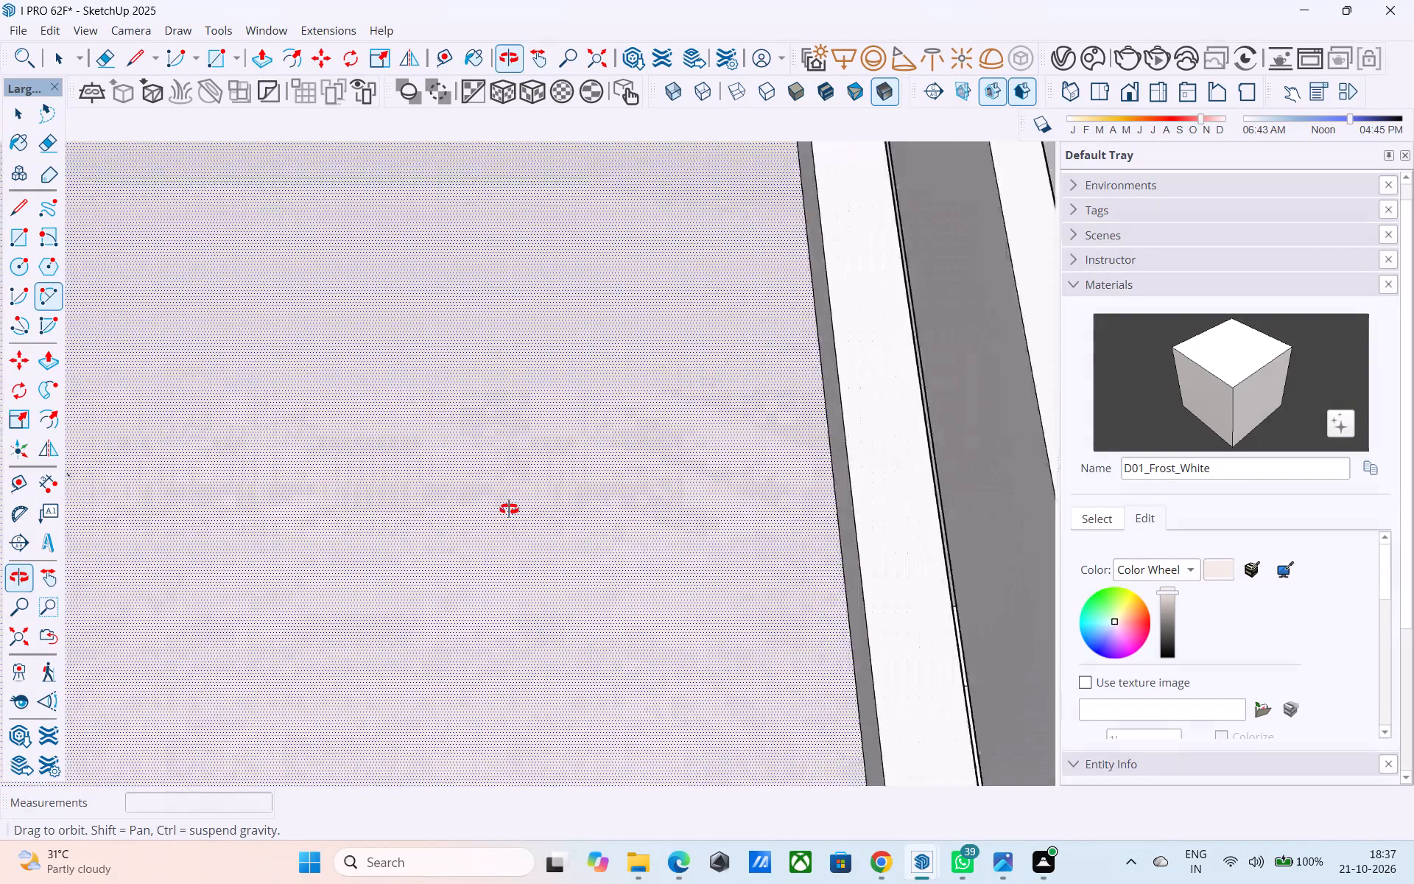
middle_click_drag(509, 509, 470, 555)
scroll(485, 525, "down", 6)
middle_click_drag(467, 533, 701, 469, "shift")
scroll(910, 375, "up", 9)
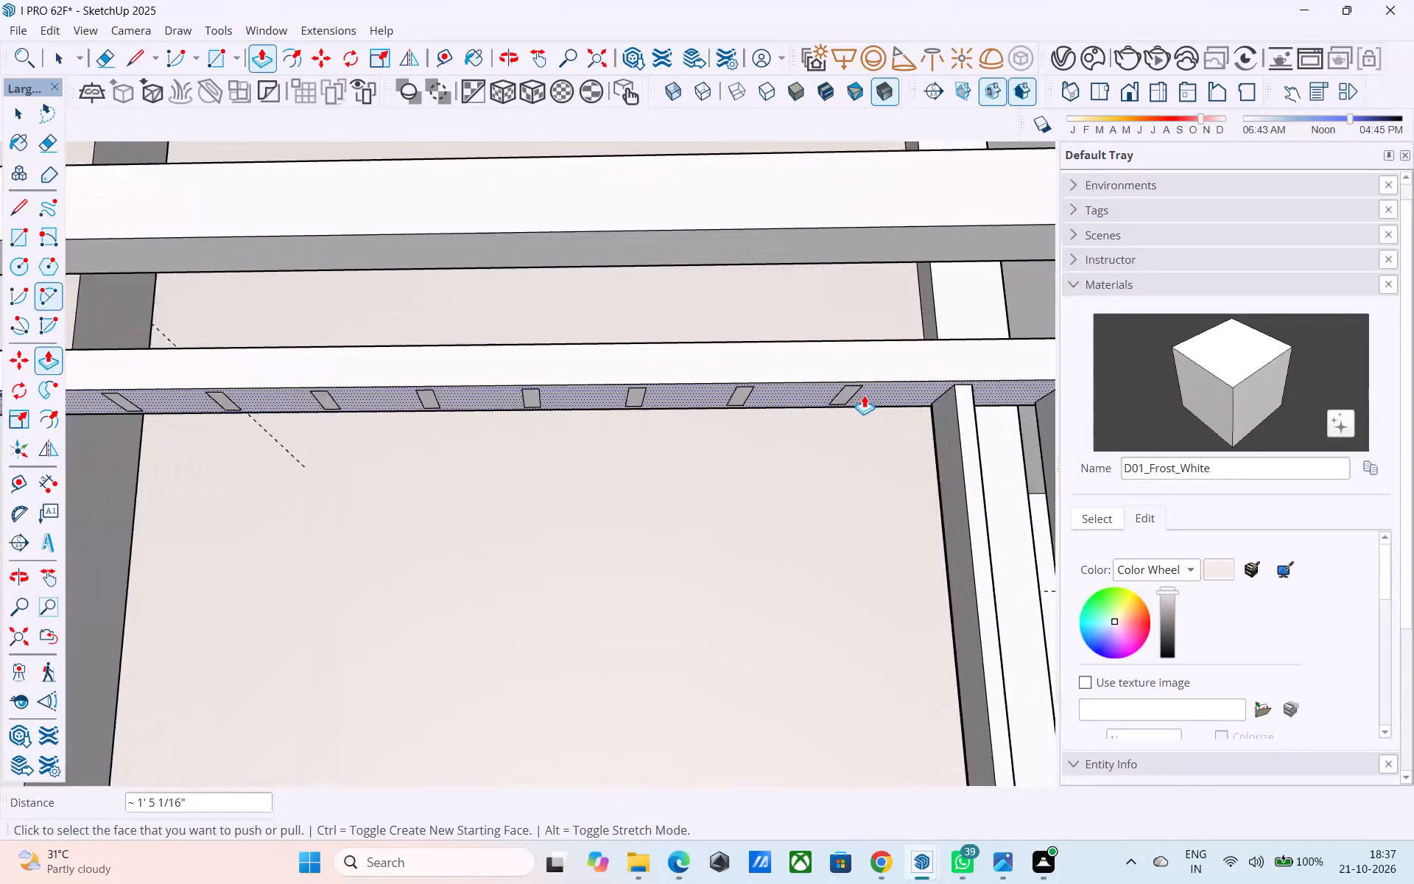
scroll(864, 395, "up", 13)
double_click(831, 388)
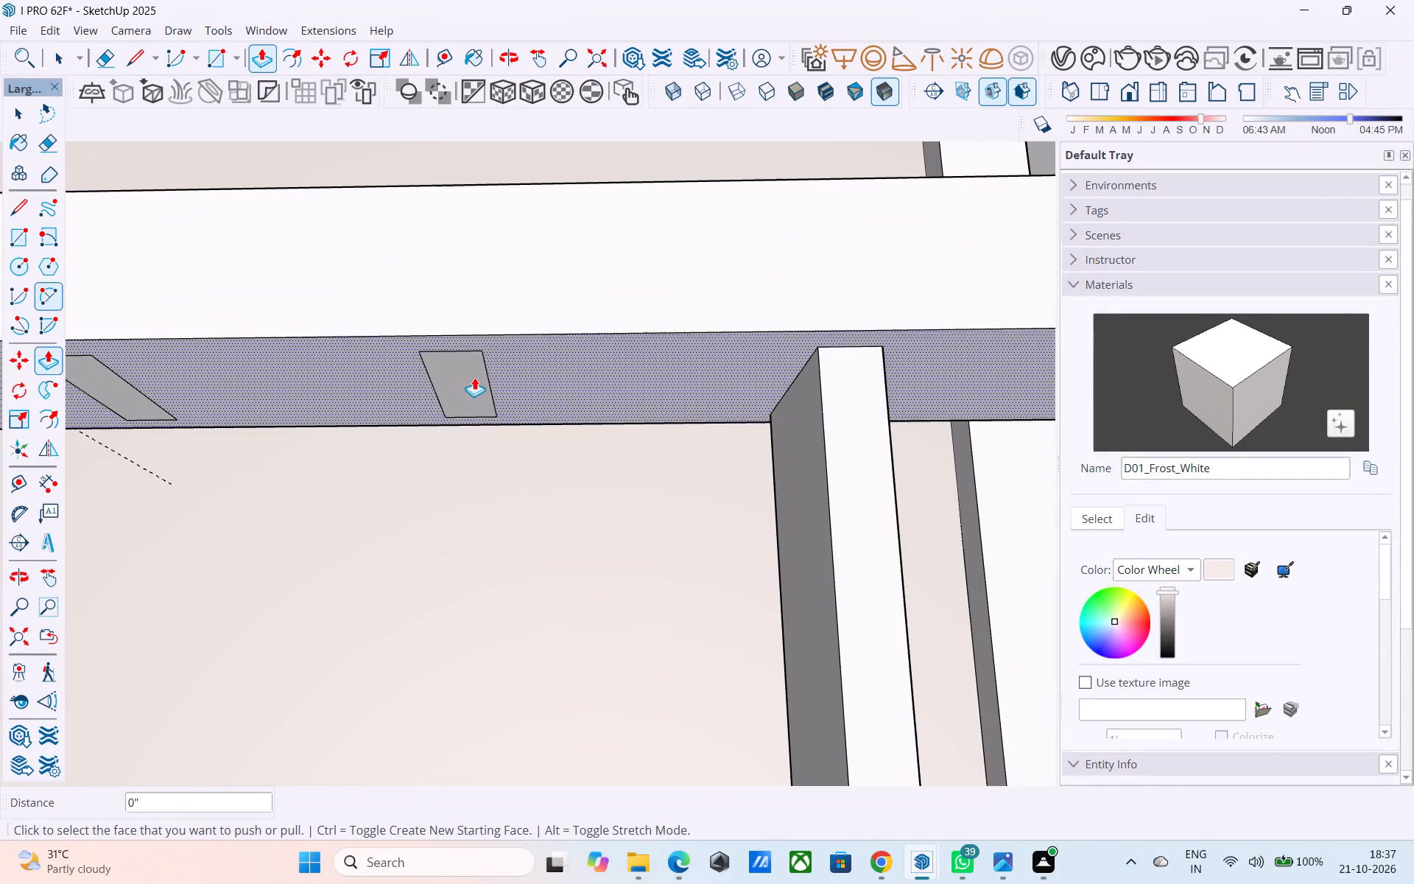
double_click(474, 376)
scroll(726, 362, "down", 12)
scroll(531, 415, "up", 5)
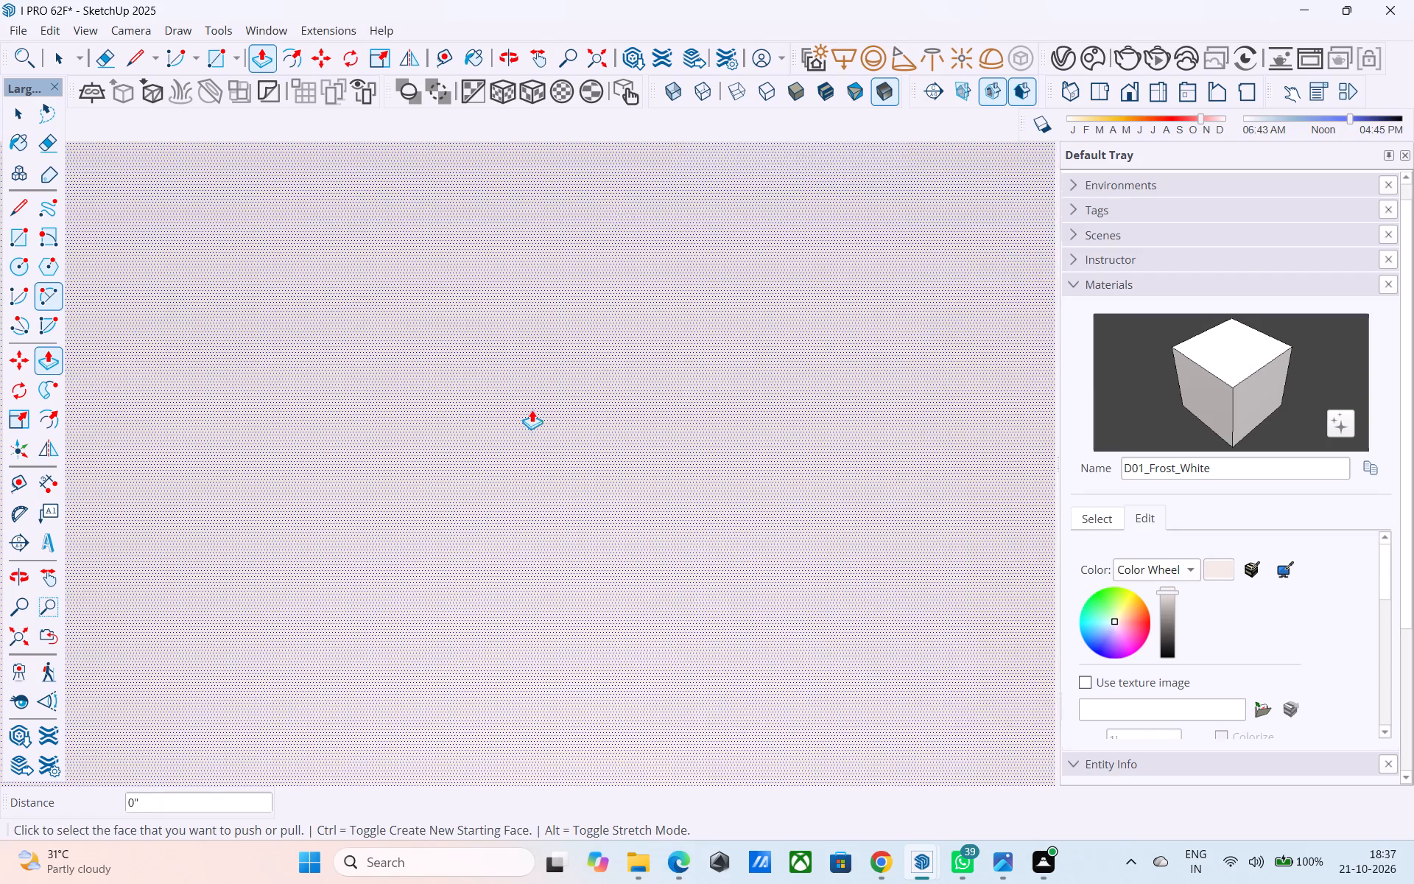
scroll(532, 410, "up", 2)
scroll(535, 420, "down", 7)
double_click(535, 393)
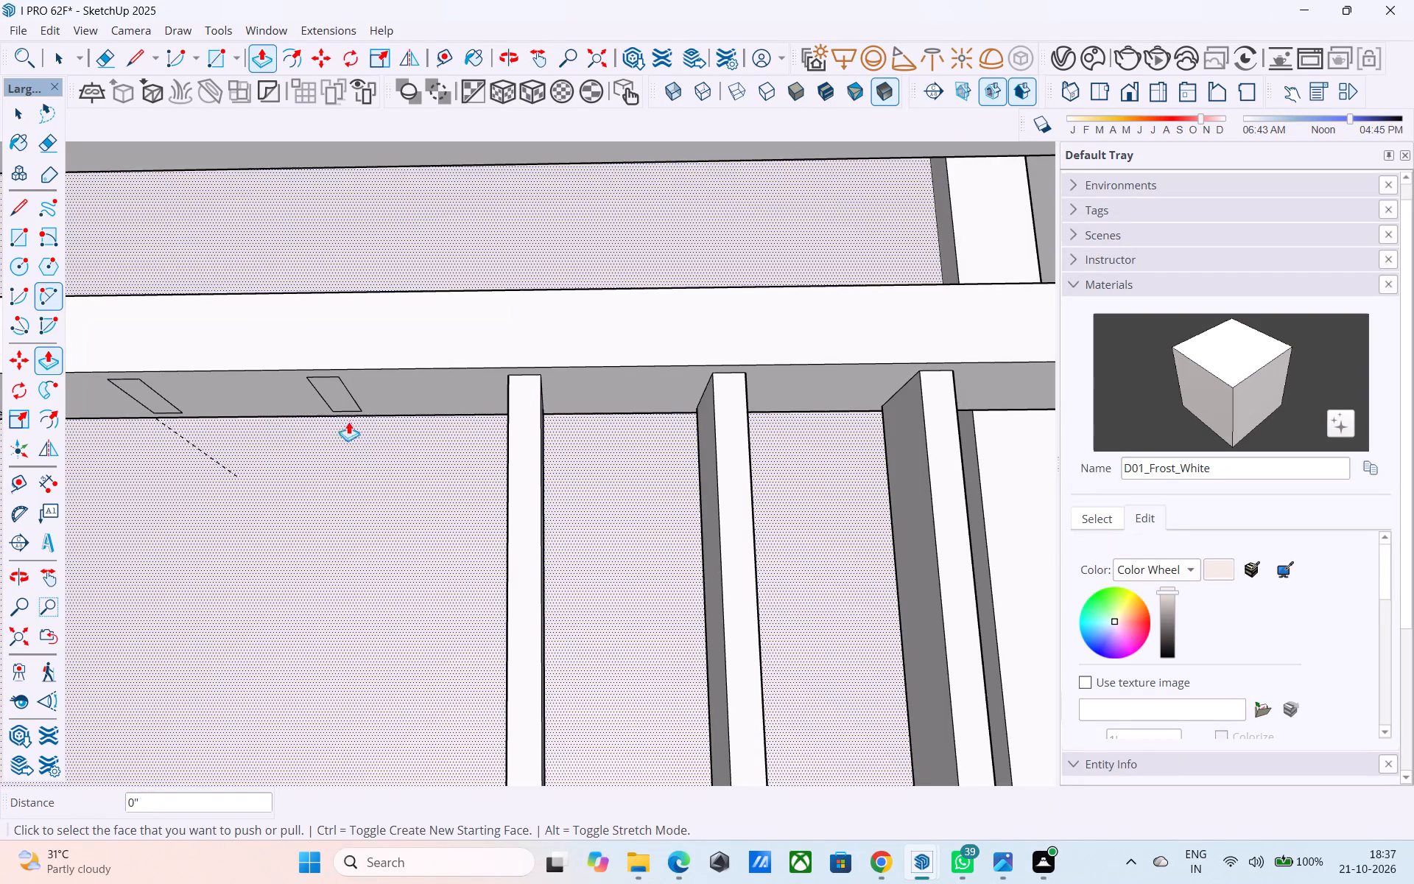
Extrude the sixteenth and seventeenth baluster profiles from the wall-side post by the same distance.
scroll(654, 399, "down", 7)
scroll(348, 401, "down", 5)
middle_click_drag(355, 399, 378, 397)
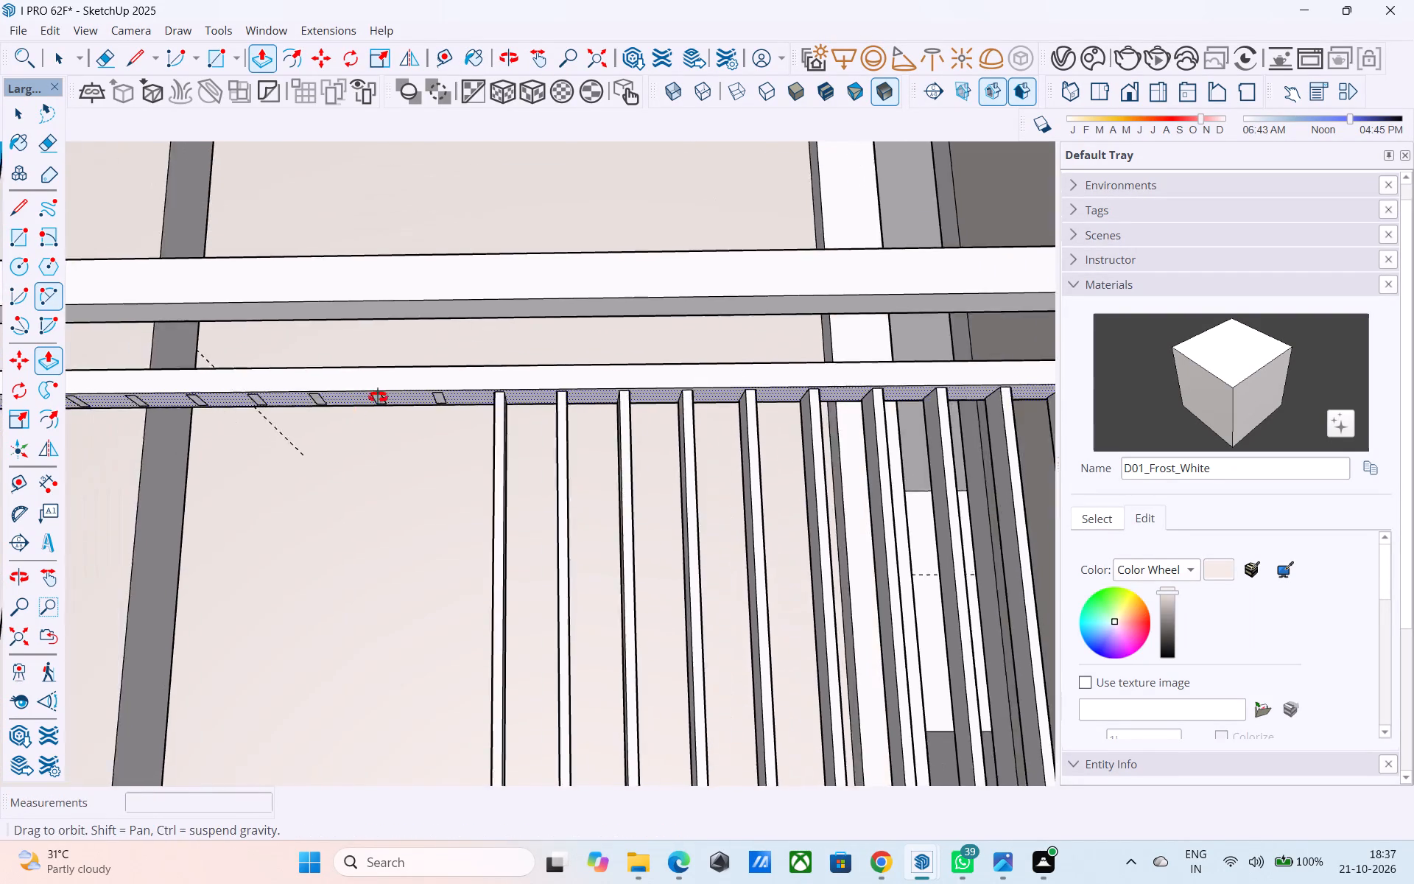
middle_click_drag(378, 397, 471, 397)
scroll(810, 351, "down", 11)
middle_click_drag(515, 385, 434, 387)
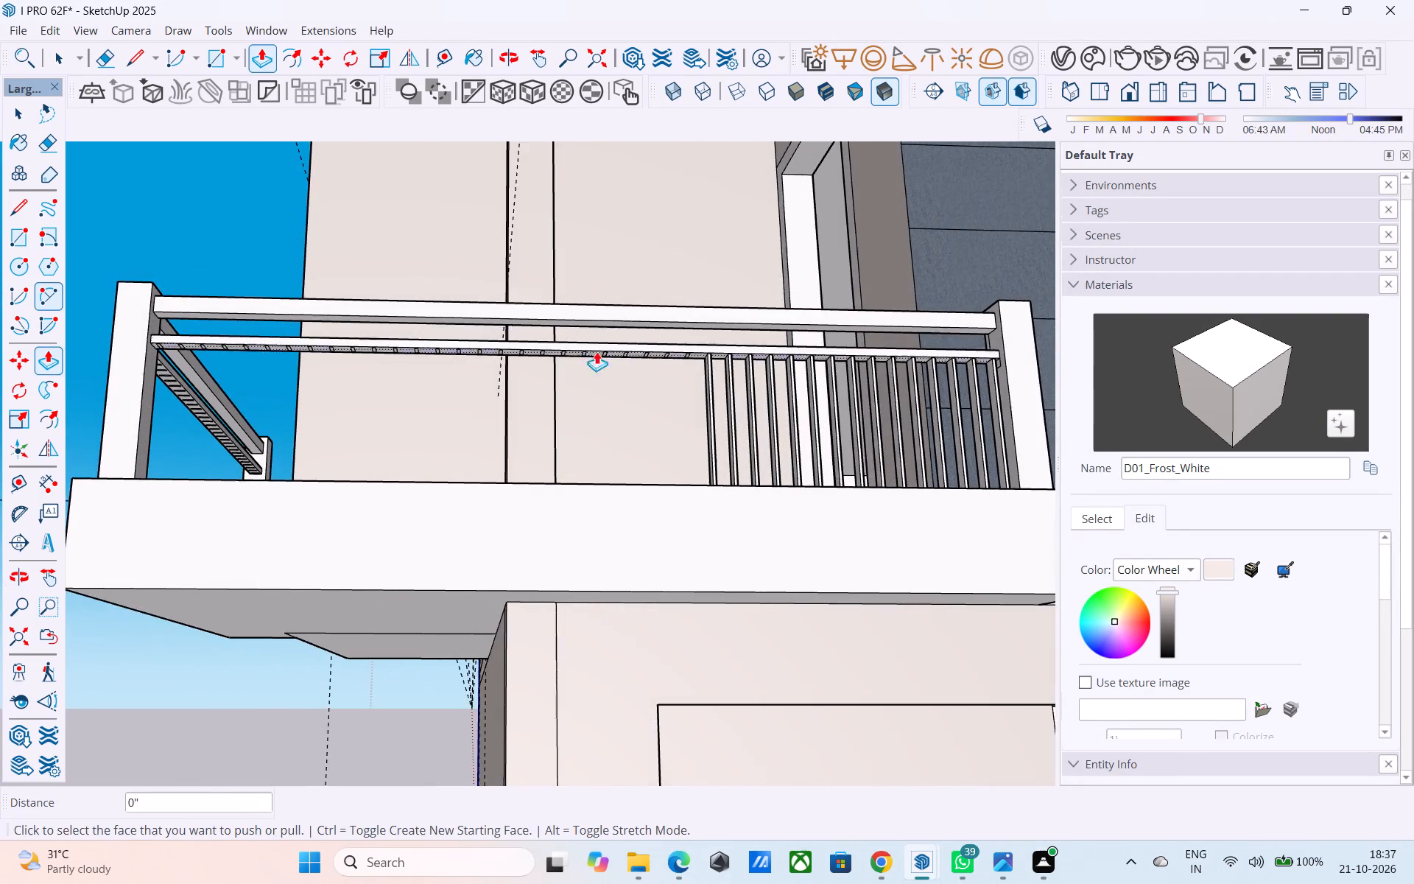
scroll(625, 343, "up", 1)
scroll(700, 368, "up", 14)
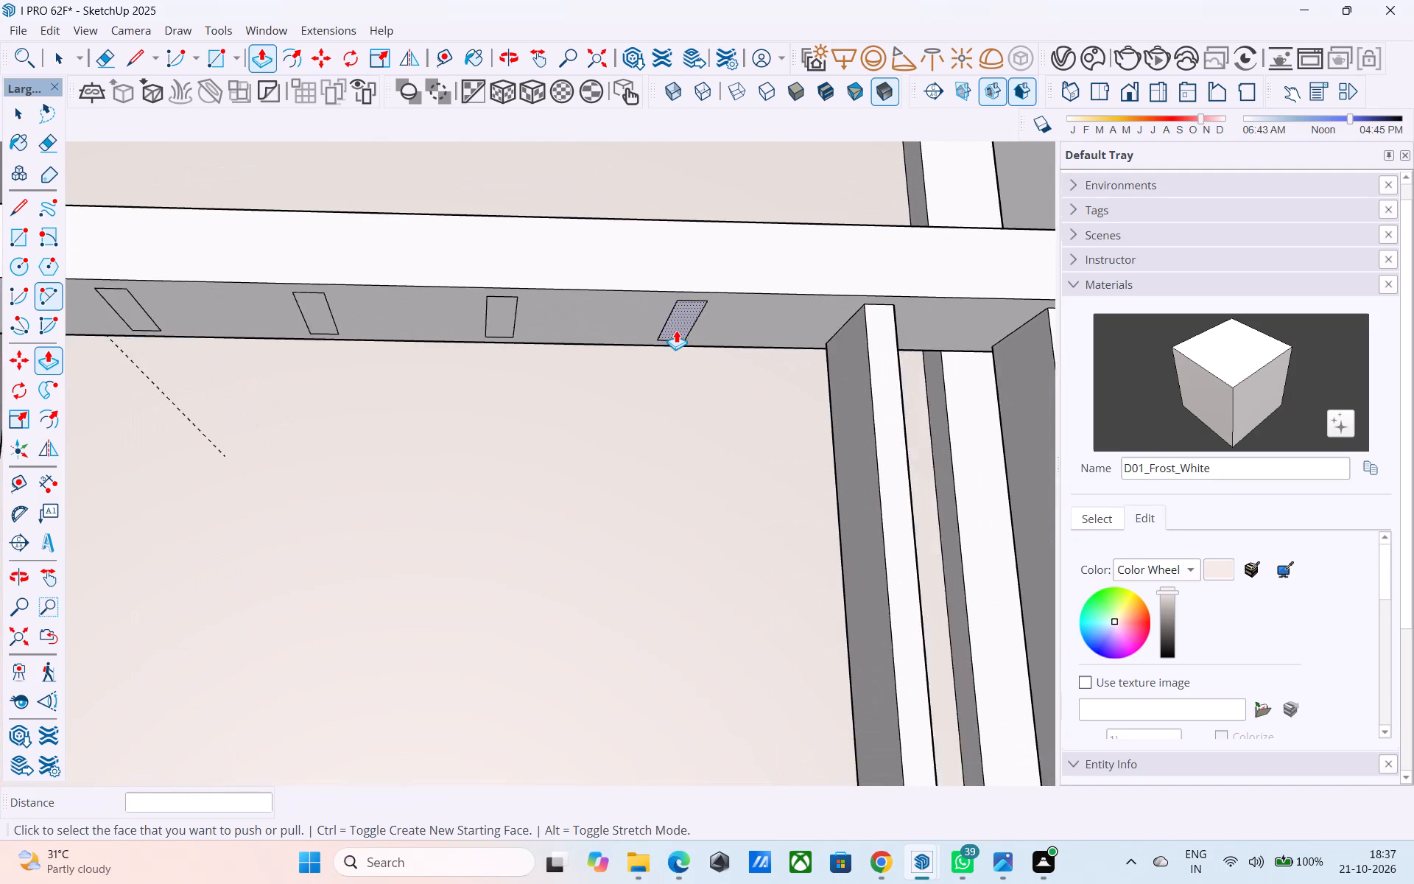
scroll(676, 330, "up", 1)
double_click(676, 328)
double_click(447, 311)
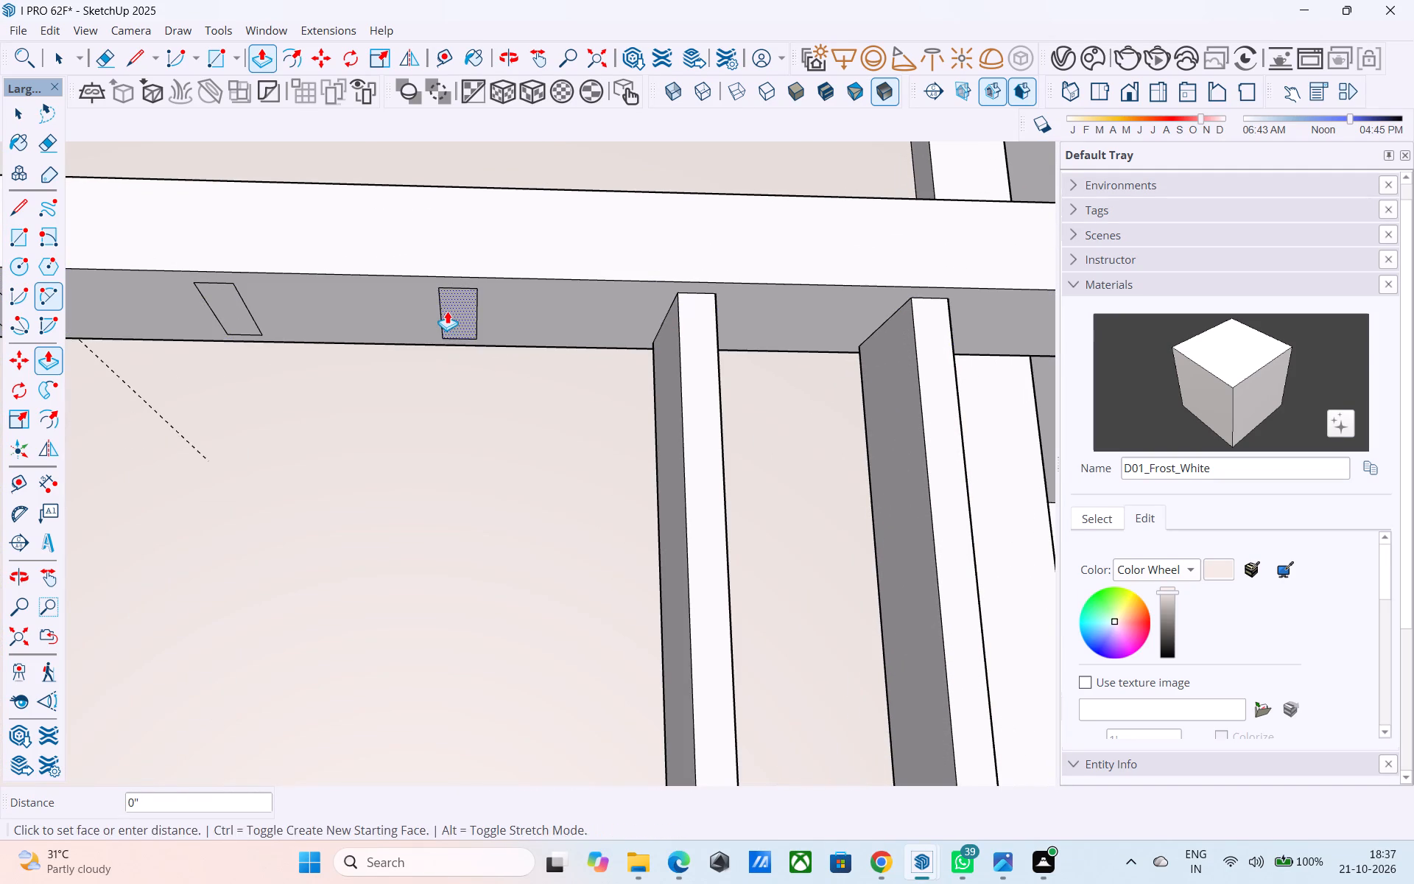
Extrude the eighteenth baluster profile from the wall-side post about 1' 5" down to the balcony's ledge.
double_click(241, 311)
left_click(241, 310)
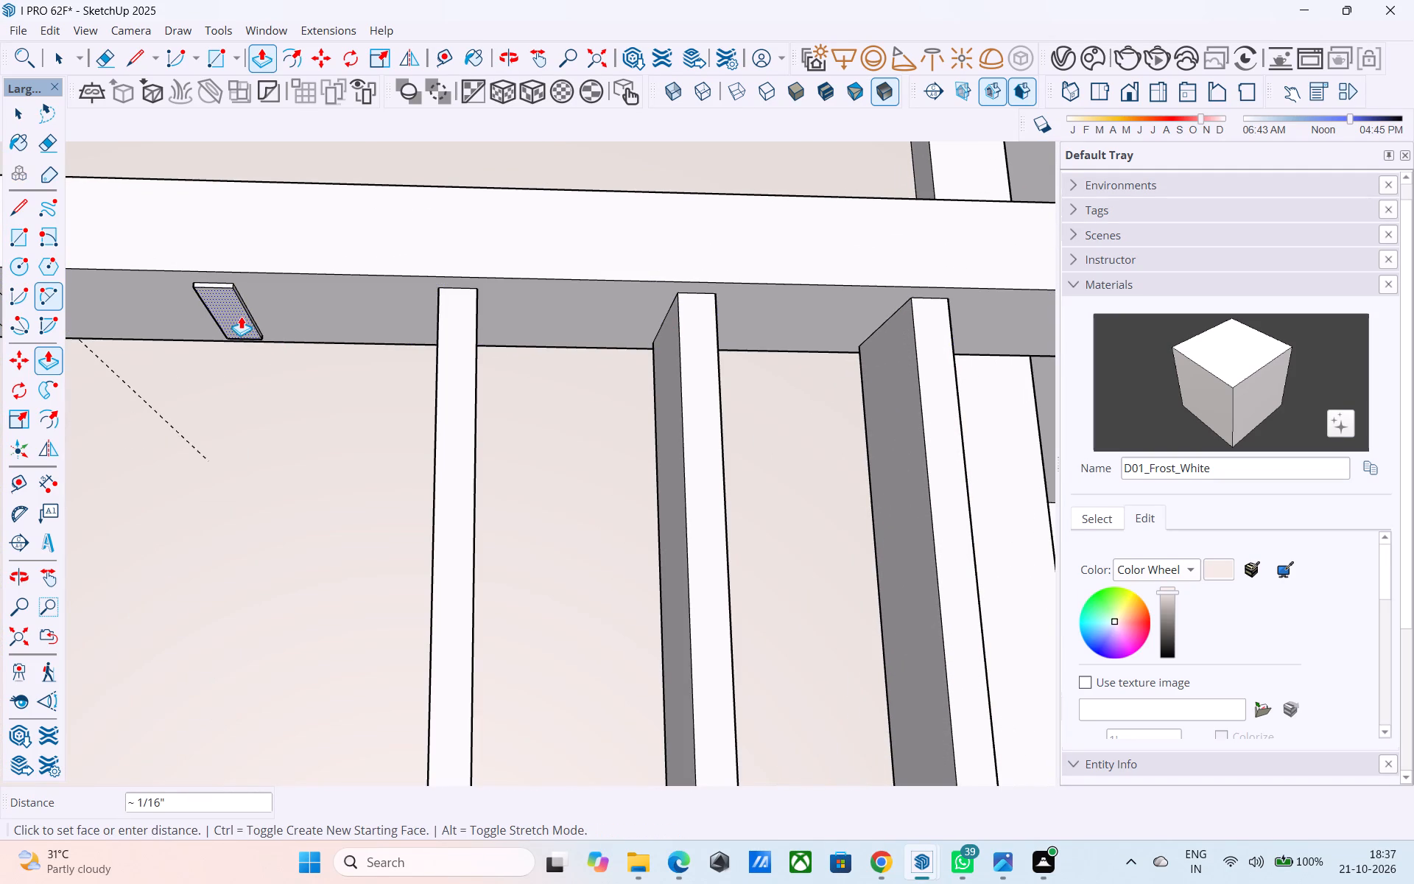
scroll(240, 314, "down", 20)
scroll(240, 314, "down", 3)
middle_click_drag(268, 372, 219, 562)
scroll(312, 351, "down", 7)
scroll(276, 527, "up", 15)
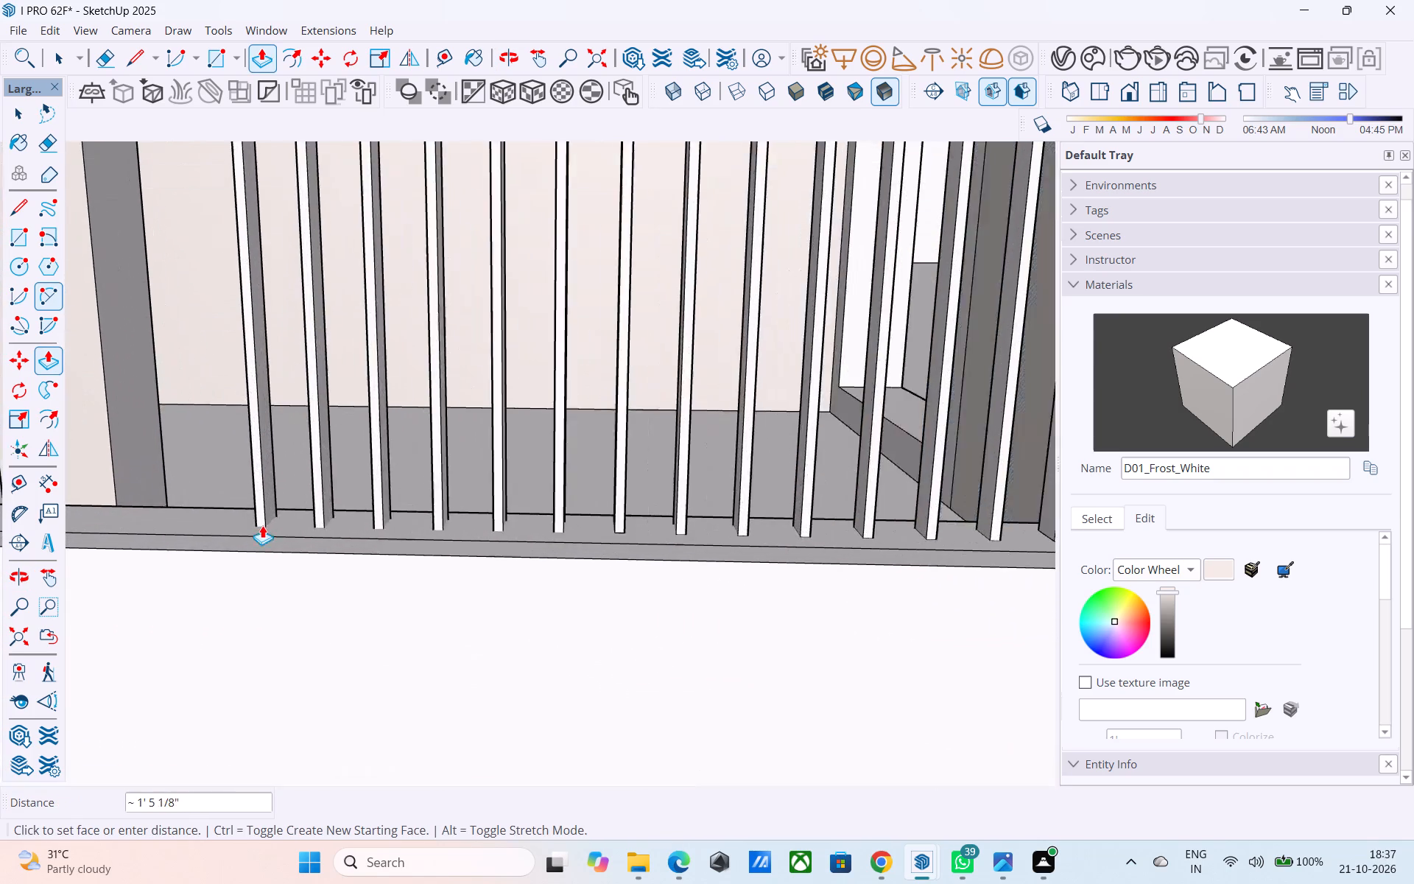
scroll(262, 525, "up", 10)
left_click(240, 530)
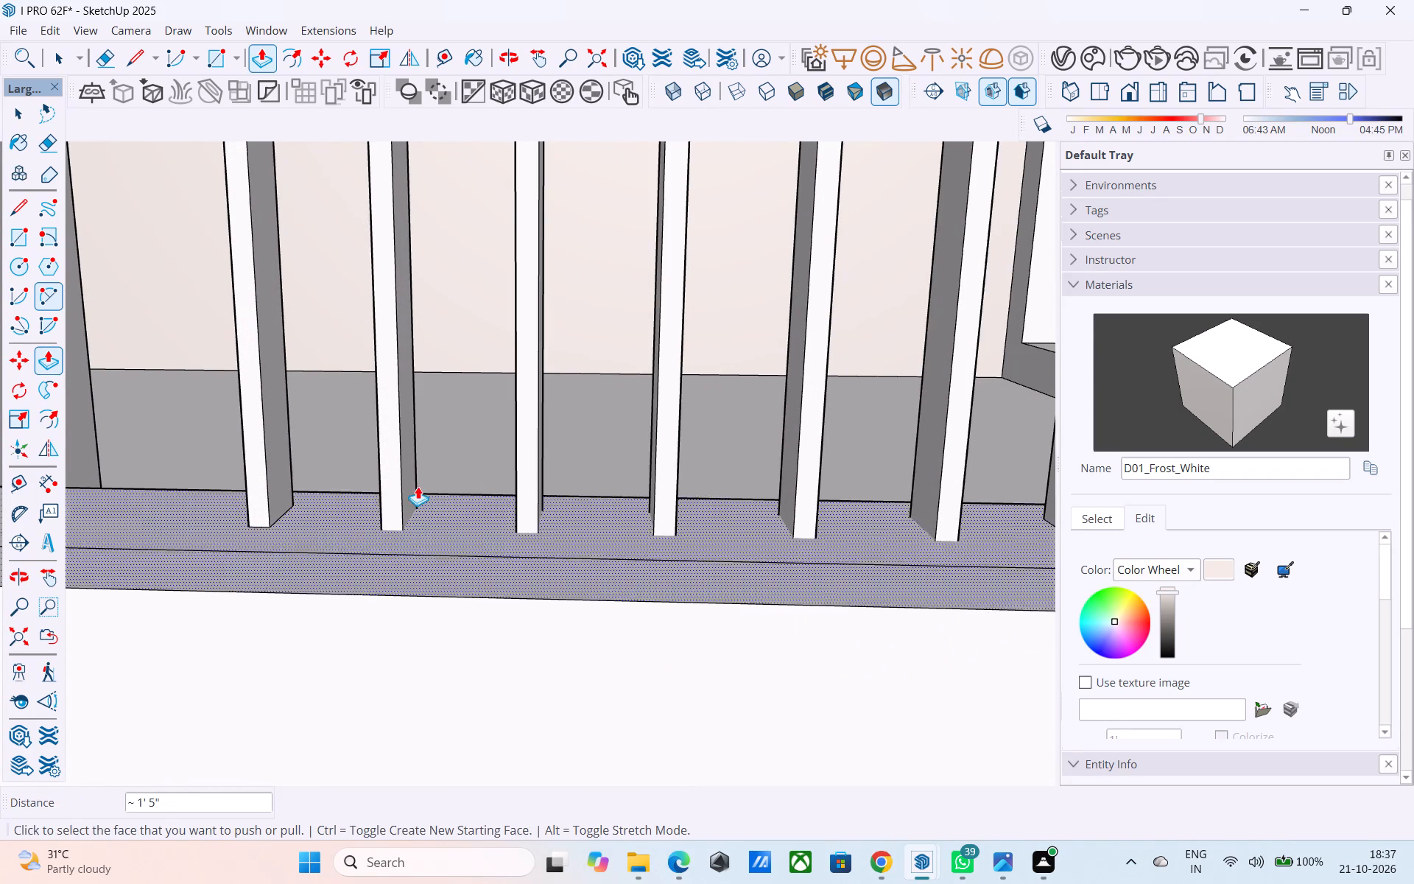
Extrude the nineteenth and twentieth baluster profiles from the wall-side post by the same distance.
scroll(420, 485, "down", 7)
middle_click_drag(406, 490, 171, 556)
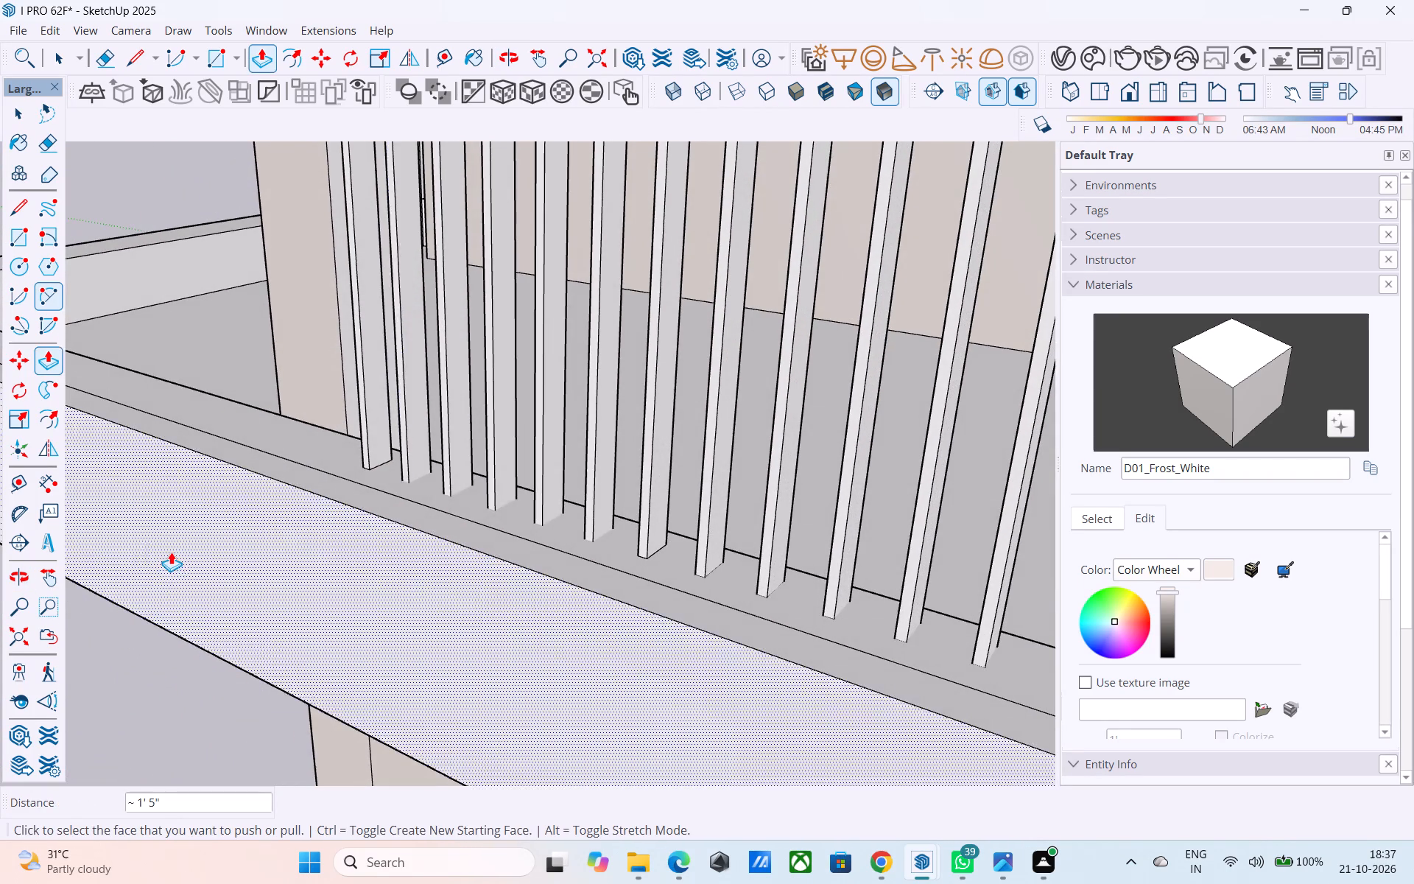
scroll(171, 550, "down", 7)
middle_click_drag(171, 551, 490, 455)
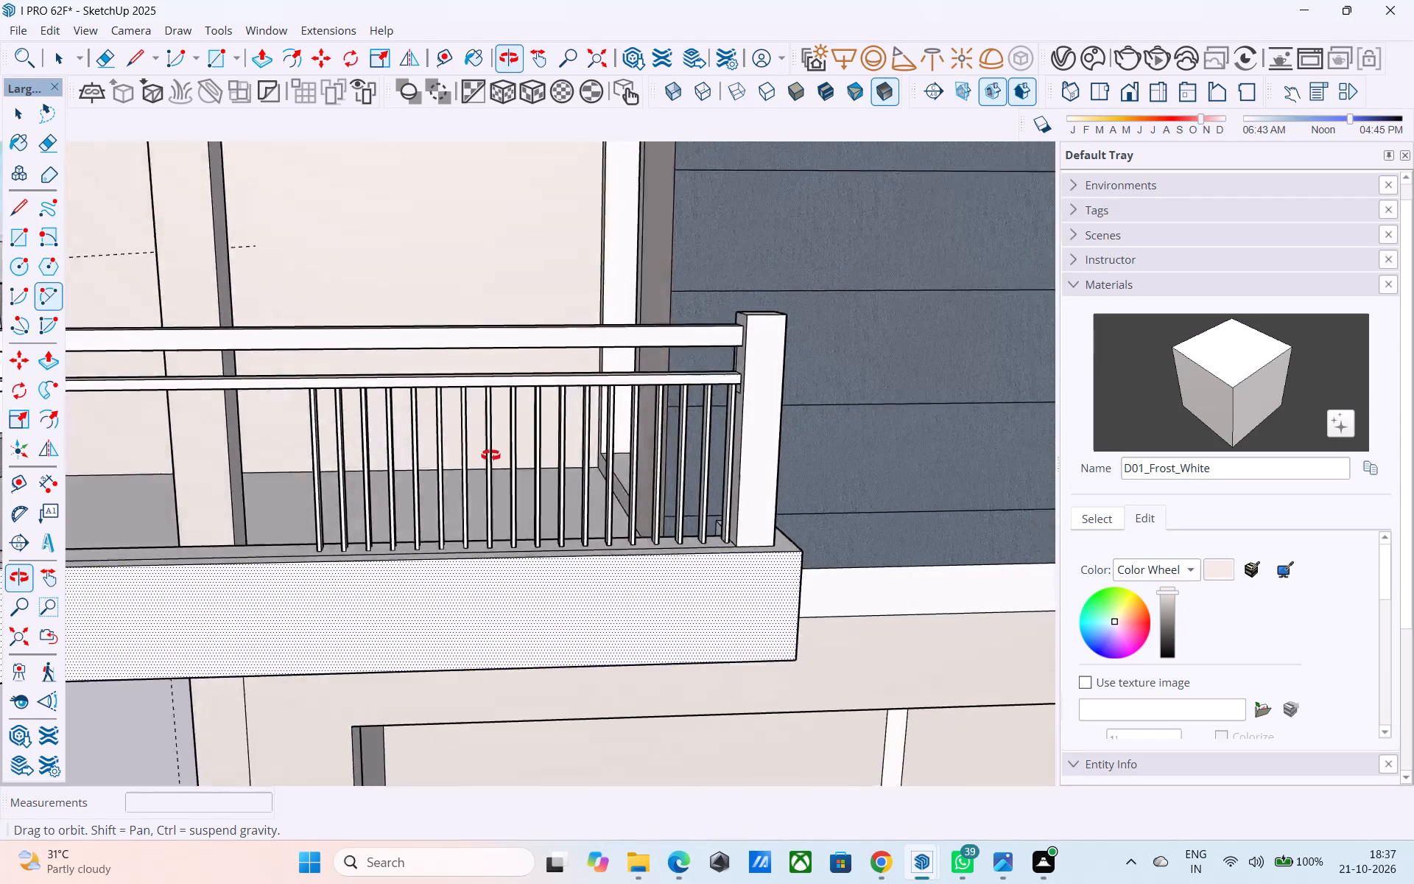
middle_click_drag(490, 455, 643, 254)
scroll(671, 532, "up", 7)
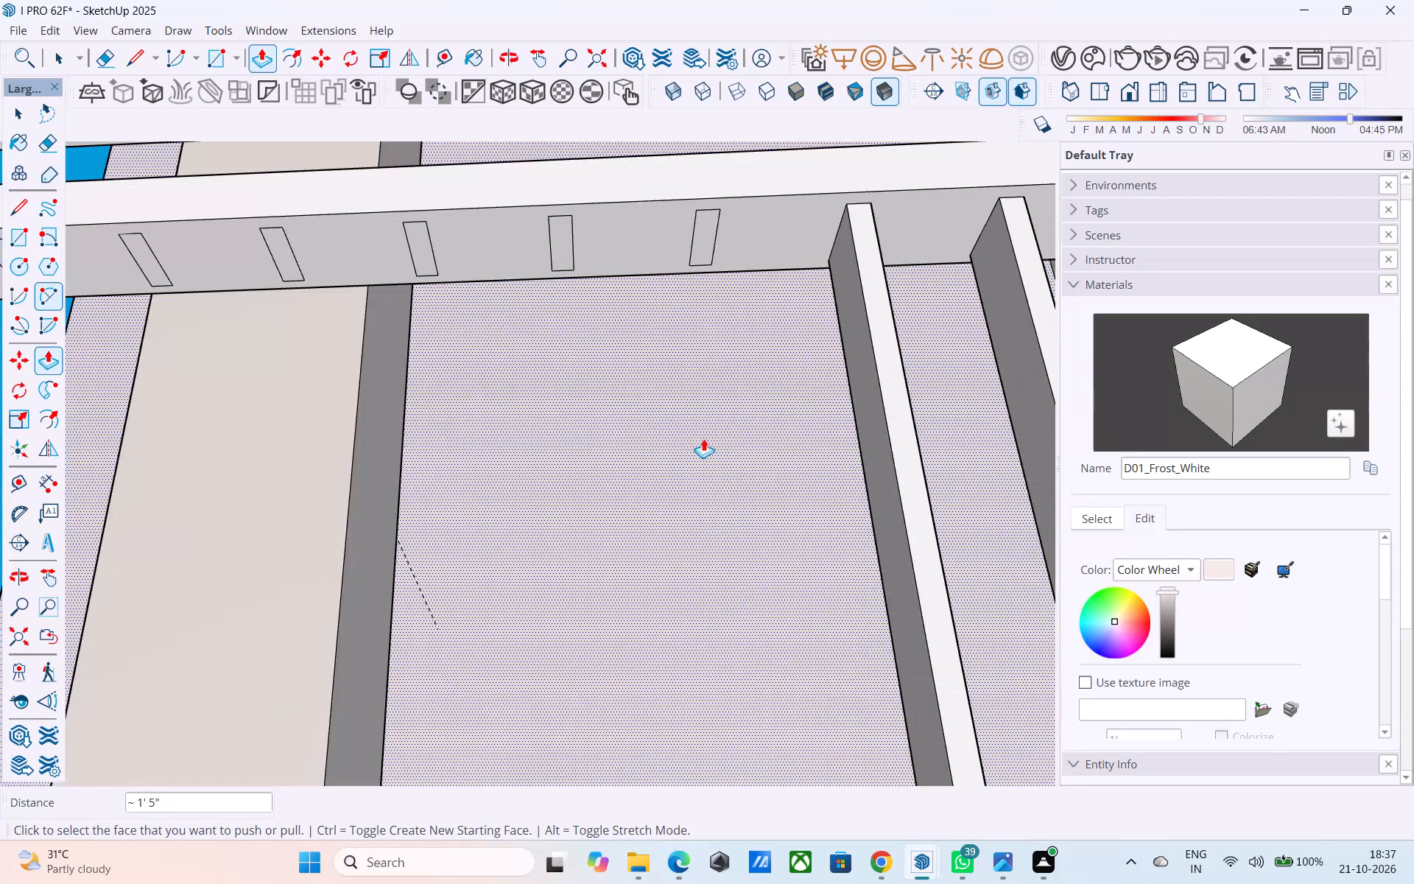
double_click(701, 237)
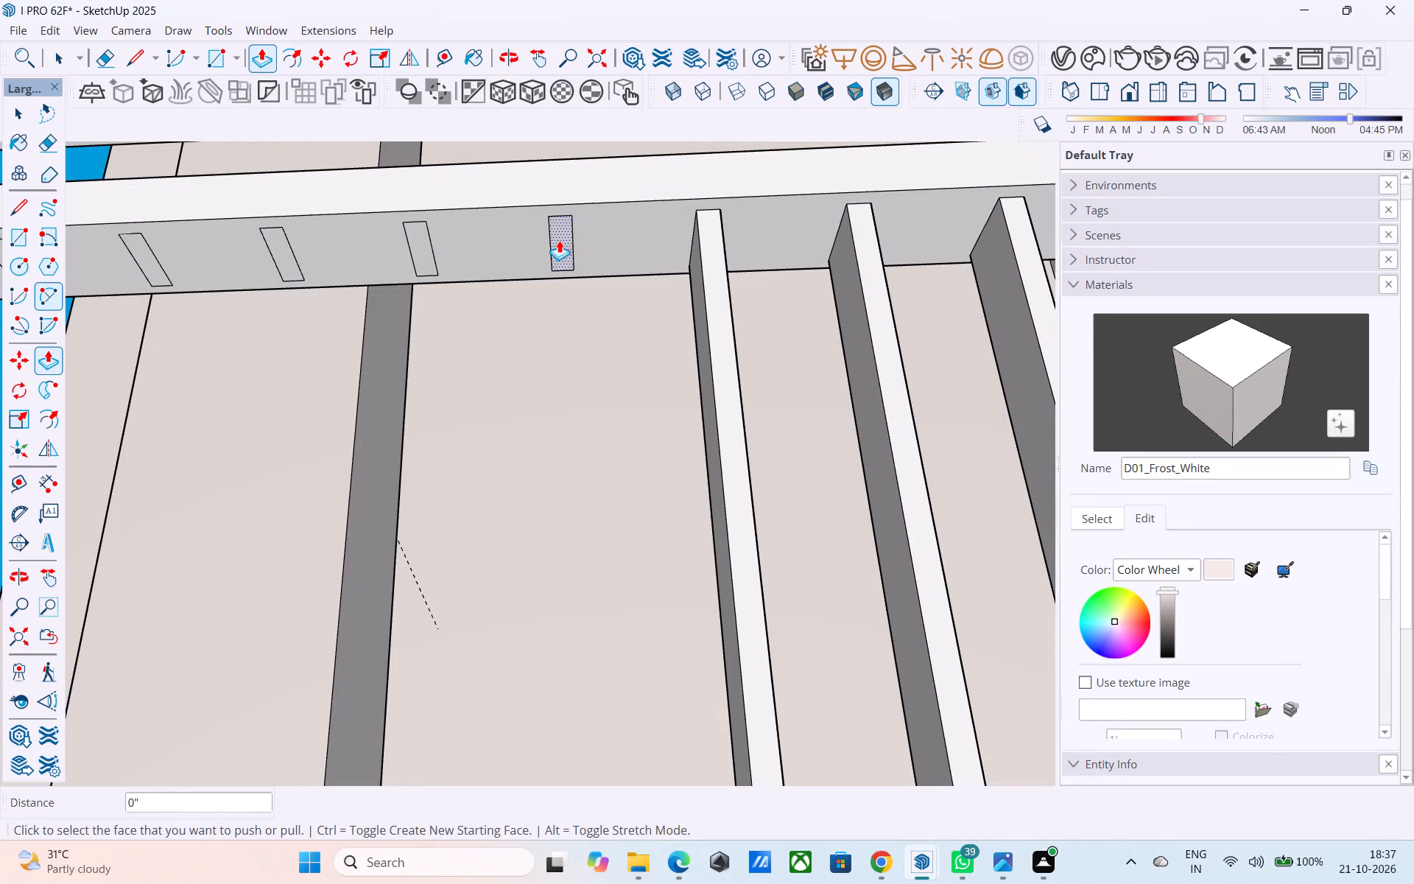
double_click(559, 239)
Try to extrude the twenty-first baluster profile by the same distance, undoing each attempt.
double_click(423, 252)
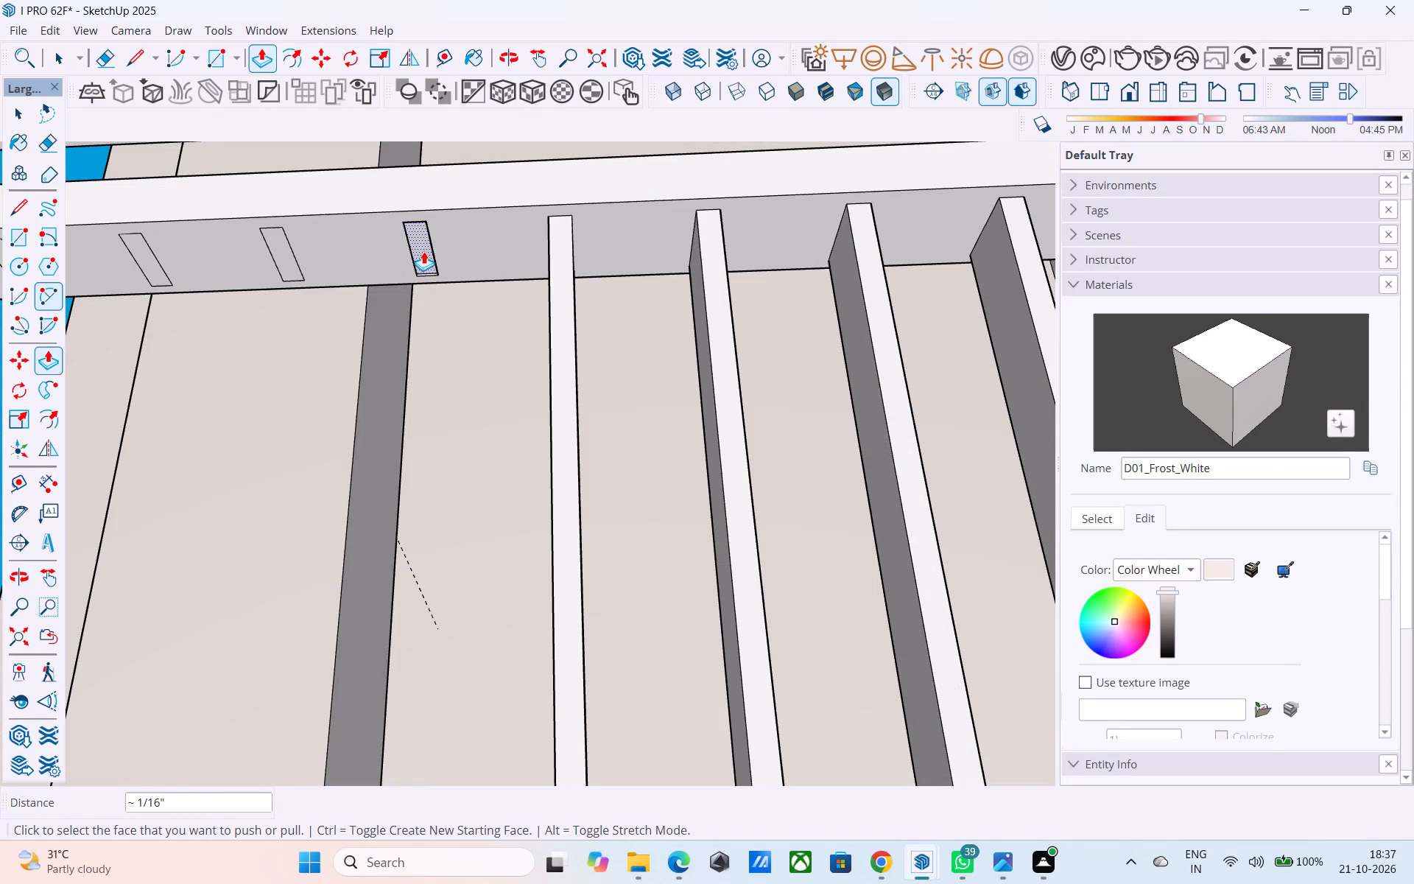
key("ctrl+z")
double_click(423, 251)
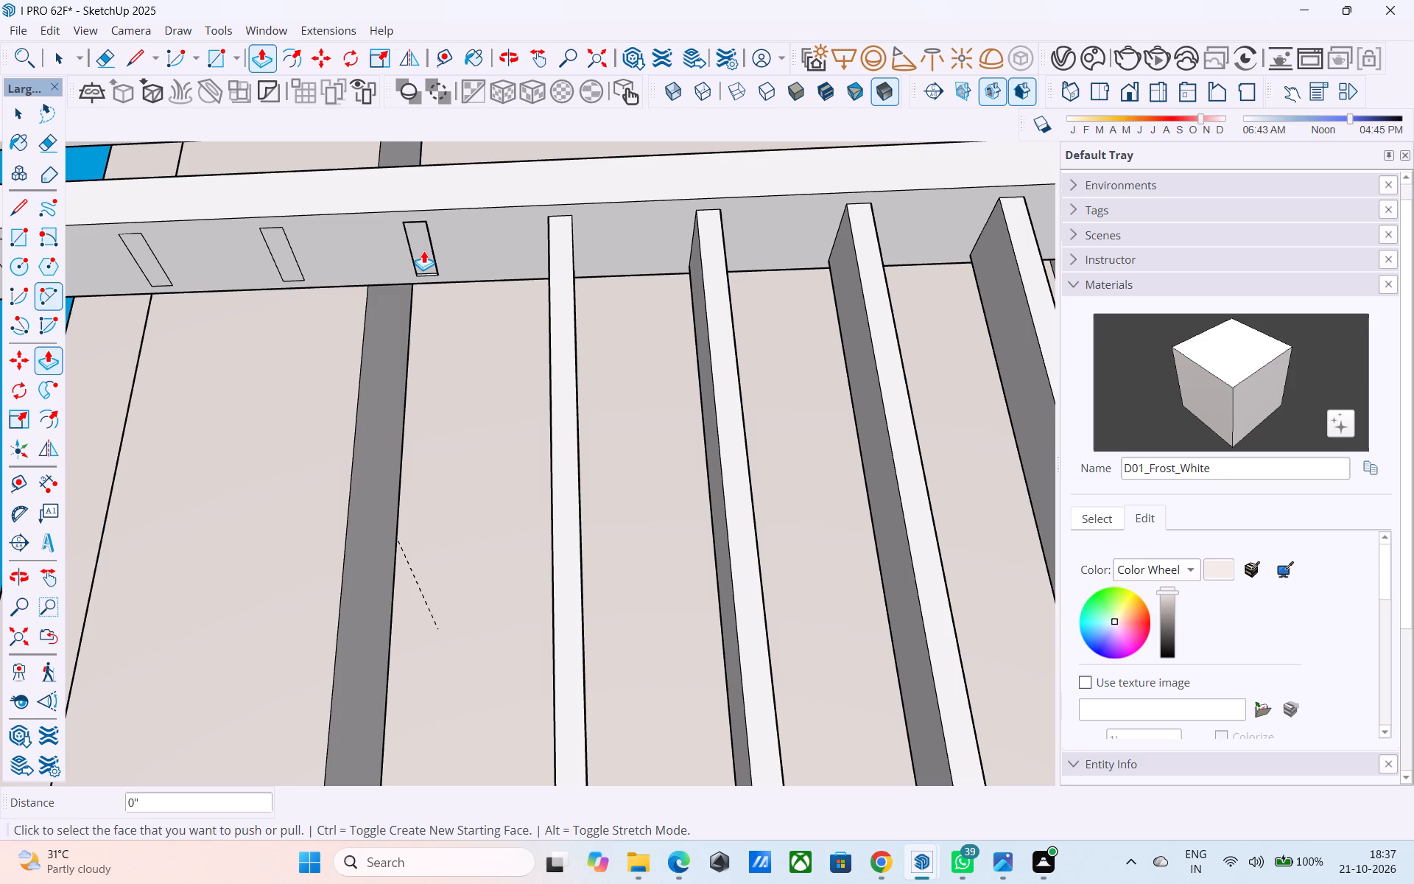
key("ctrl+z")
Extrude the twenty-first baluster profile from the wall-side post about 1' 4 15/16" down to the balcony's ledge.
left_click(423, 251)
scroll(426, 293, "down", 12)
middle_click_drag(433, 387, 427, 610)
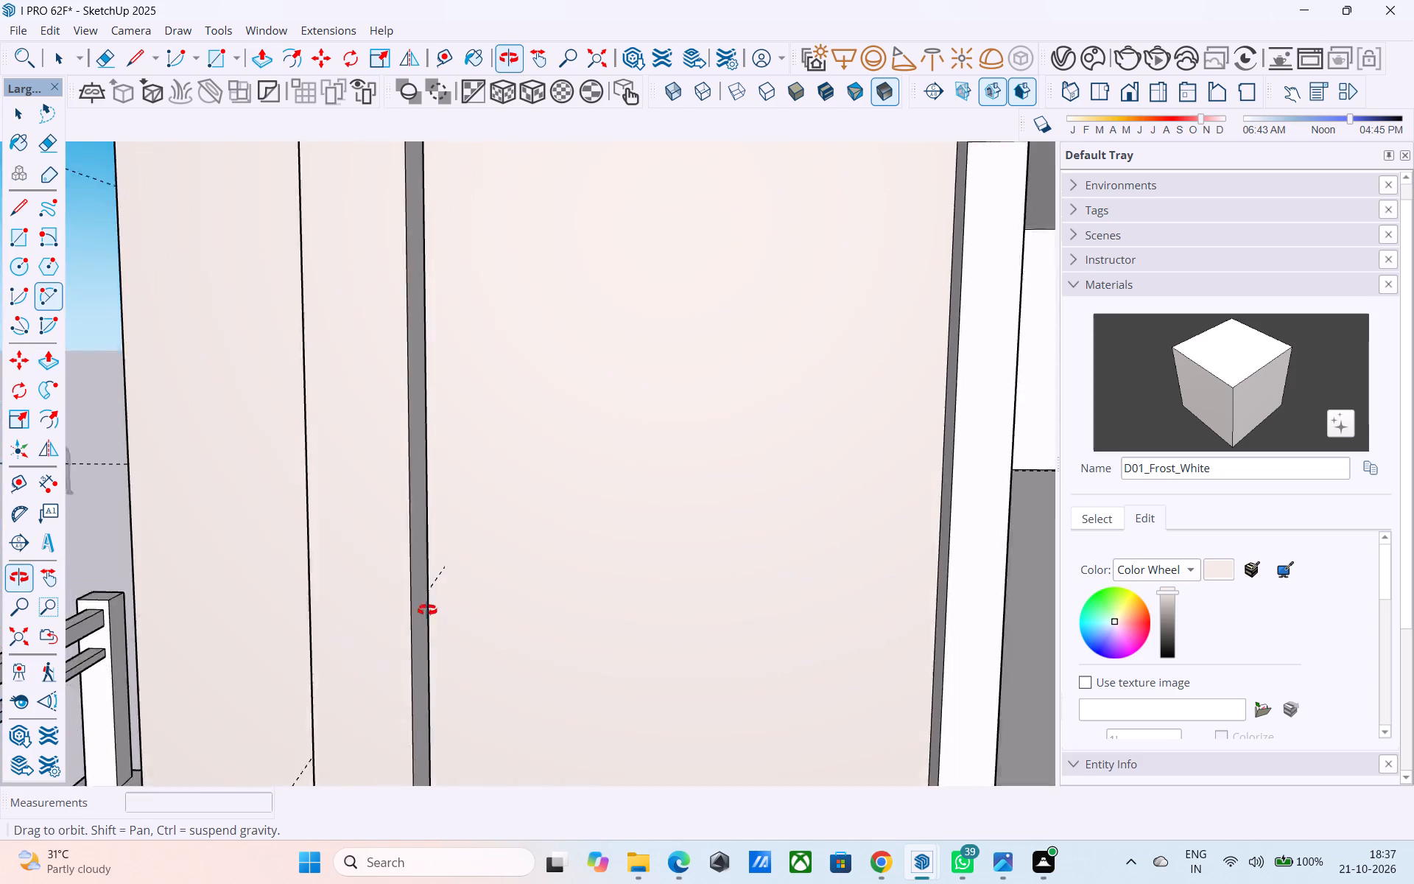
middle_click_drag(427, 610, 446, 455)
scroll(440, 427, "down", 12)
middle_click_drag(437, 483, 426, 801)
scroll(429, 782, "down", 1)
scroll(435, 681, "up", 6)
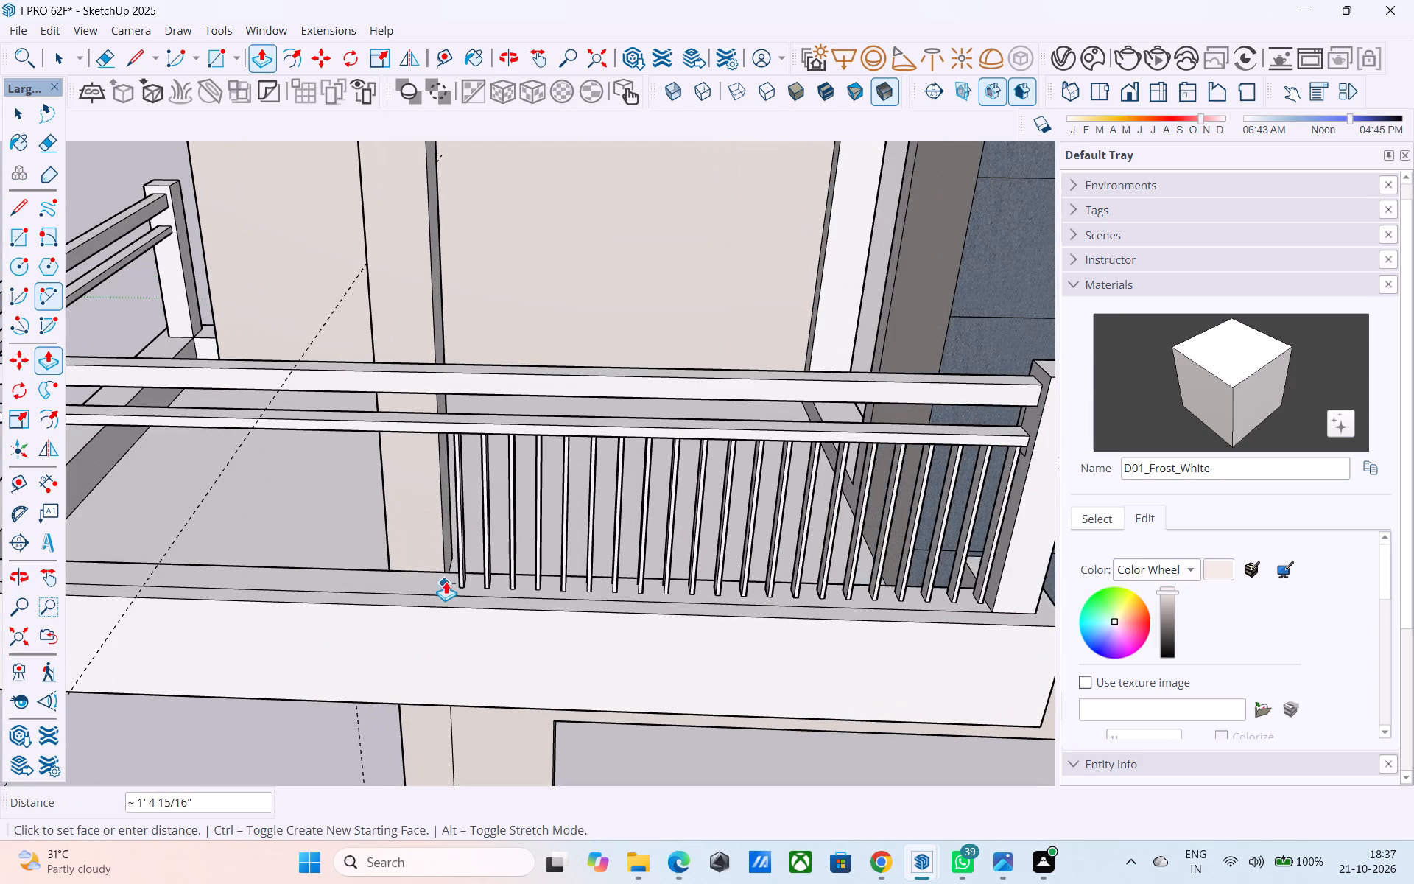
left_click(446, 581)
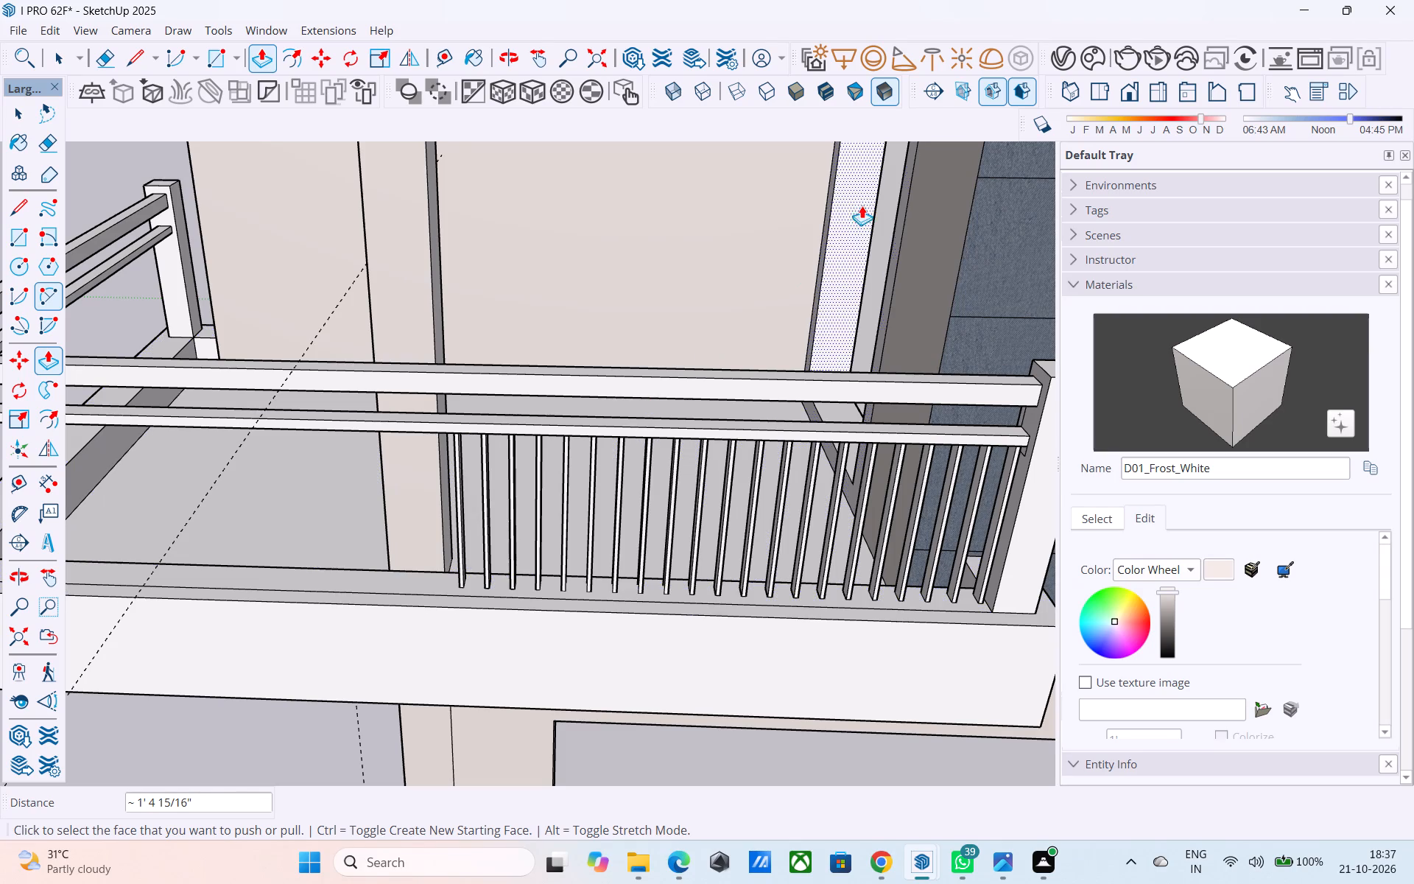
Extrude the twenty-second, twenty-third and twenty-fourth baluster profiles from the wall-side post by the same distance.
scroll(825, 263, "down", 9)
middle_click_drag(778, 439, 898, 345)
middle_click_drag(748, 347, 785, 236)
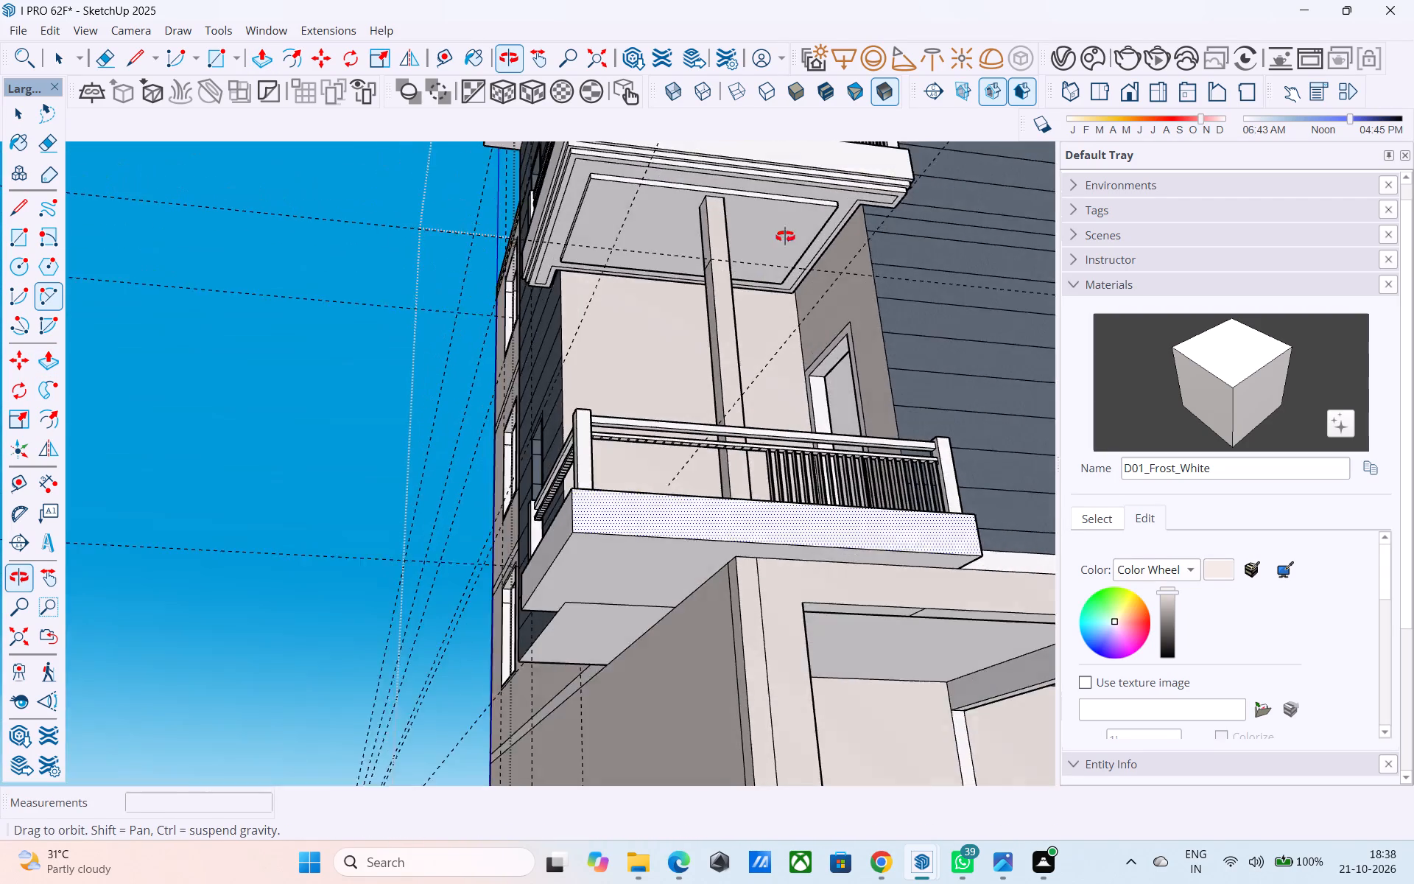
middle_click_drag(785, 236, 786, 236)
scroll(756, 512, "up", 20)
scroll(756, 512, "up", 2)
scroll(759, 456, "down", 5)
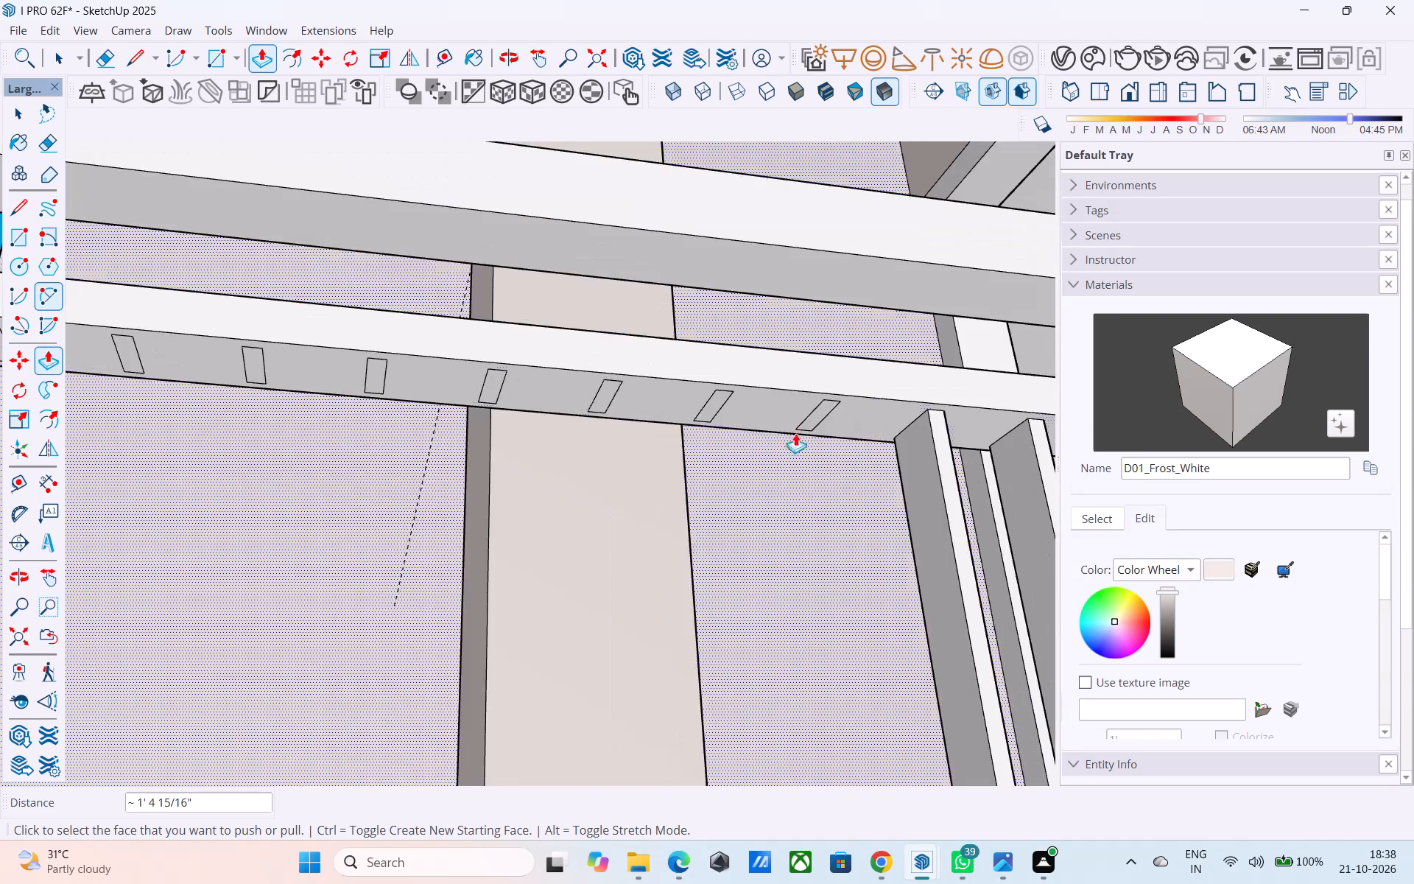
scroll(803, 427, "up", 4)
double_click(821, 409)
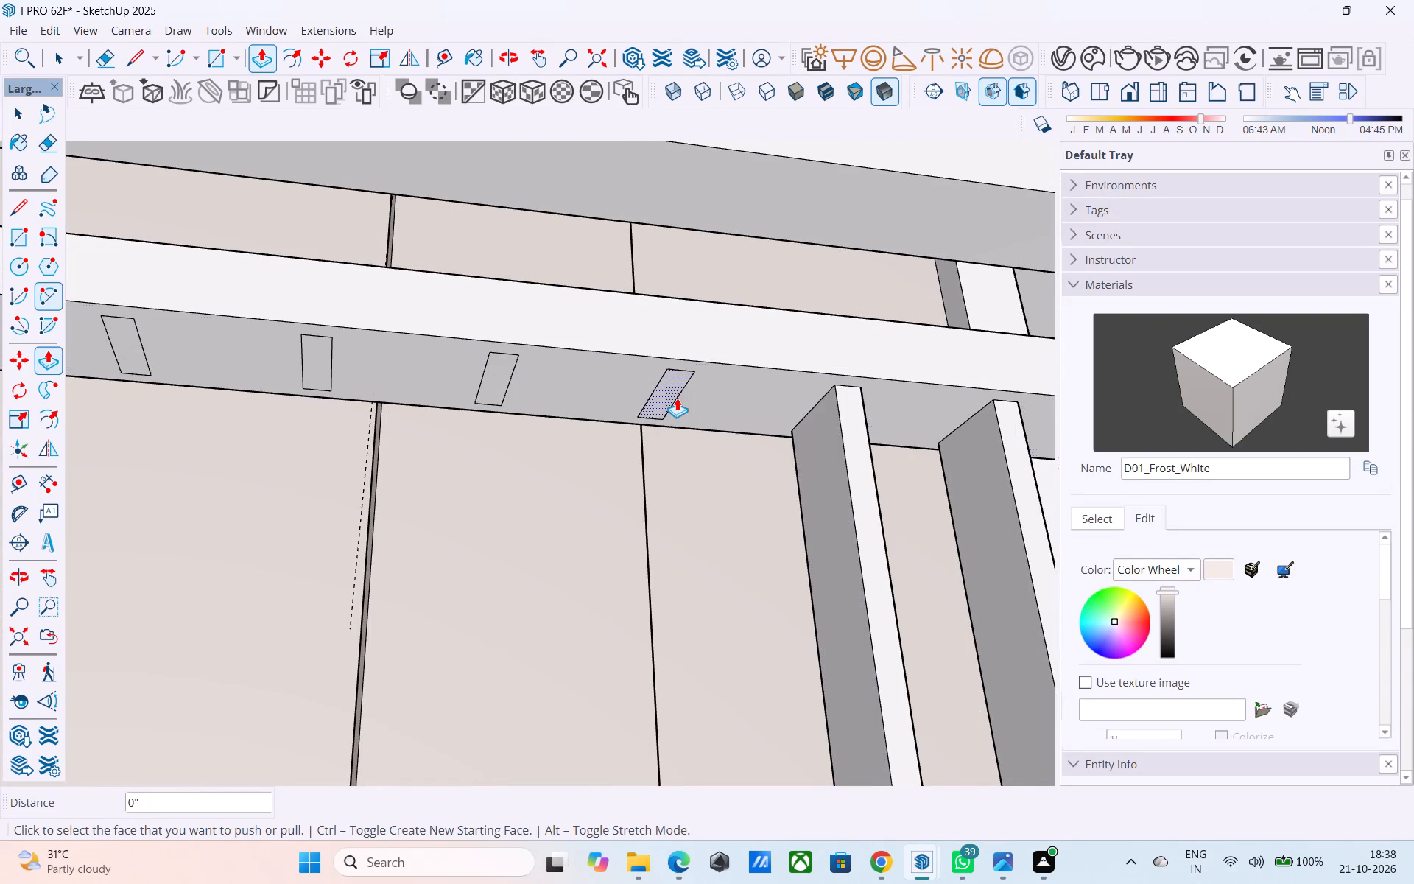
double_click(672, 396)
double_click(490, 375)
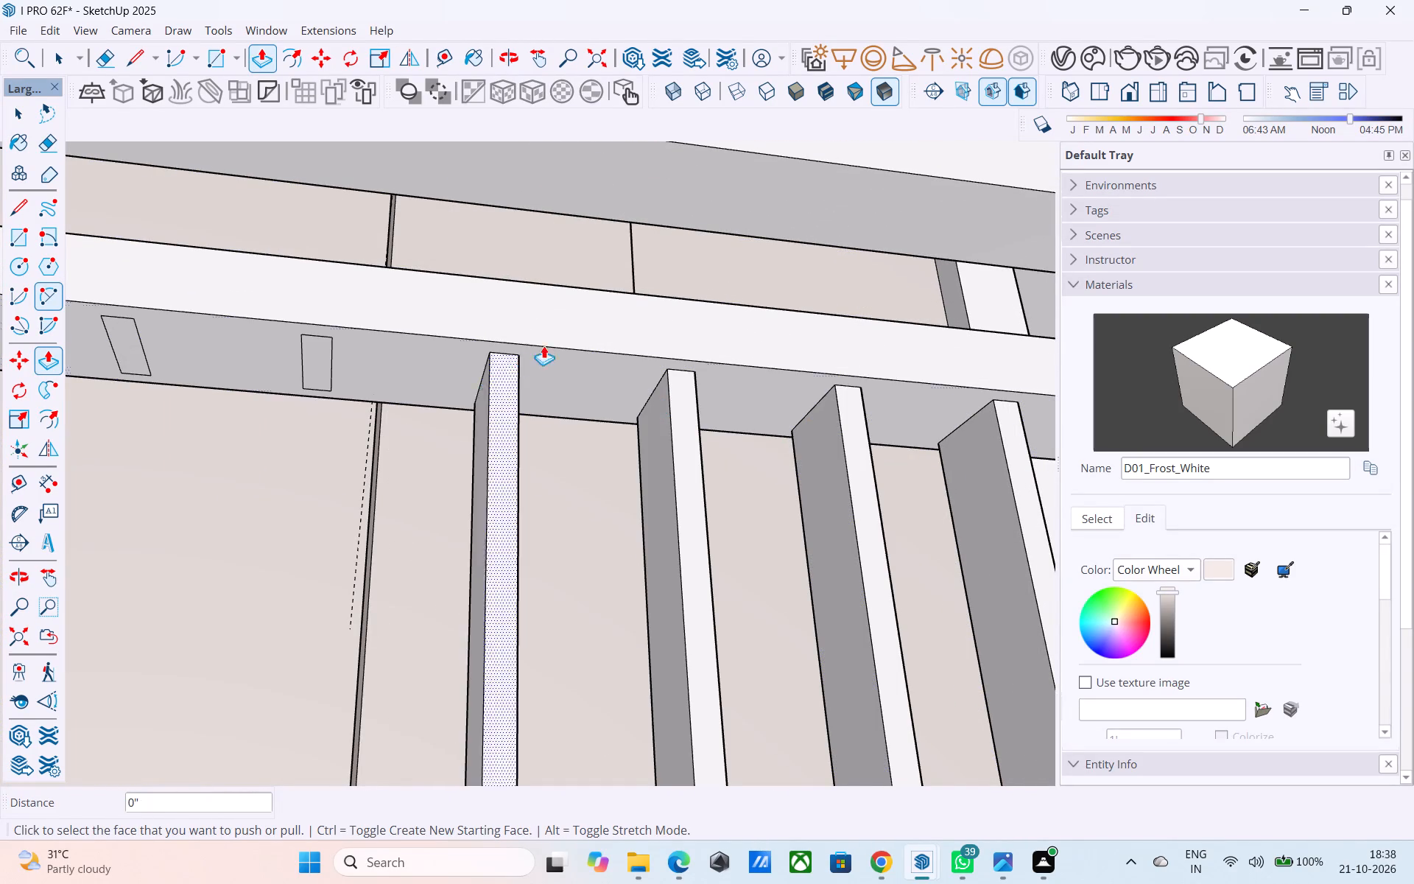
Extrude the twenty-fifth and twenty-sixth baluster profiles from the wall-side post by the same distance.
scroll(555, 343, "down", 5)
middle_click_drag(555, 344, 896, 341)
scroll(773, 380, "up", 3)
double_click(737, 341)
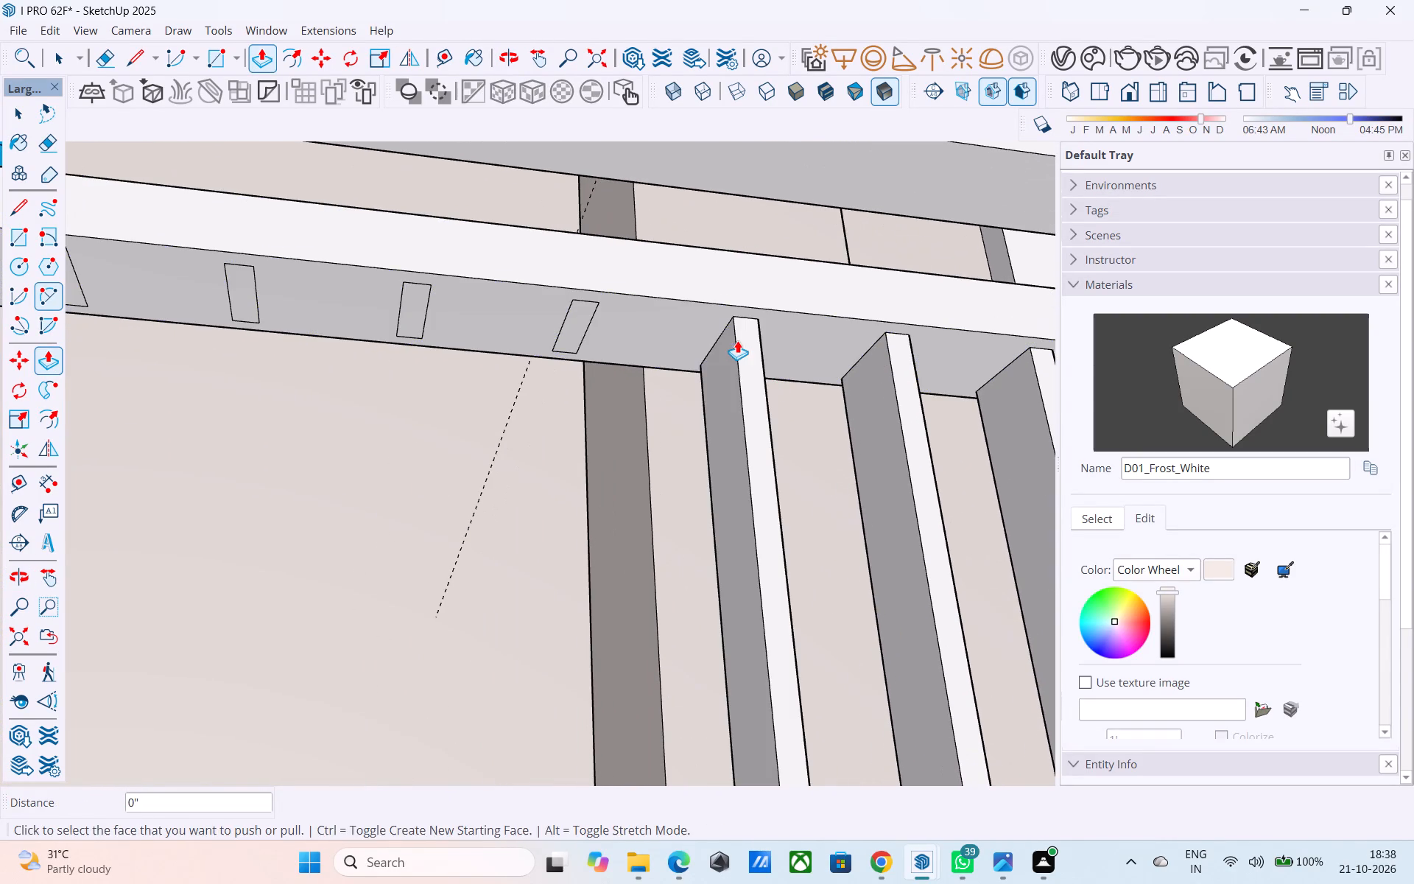
middle_click_drag(569, 351, 753, 366)
double_click(753, 356)
Extrude the twenty-seventh and twenty-eighth baluster profiles from the wall-side post by the same distance.
scroll(753, 348, "down", 5)
middle_click_drag(662, 375, 780, 404)
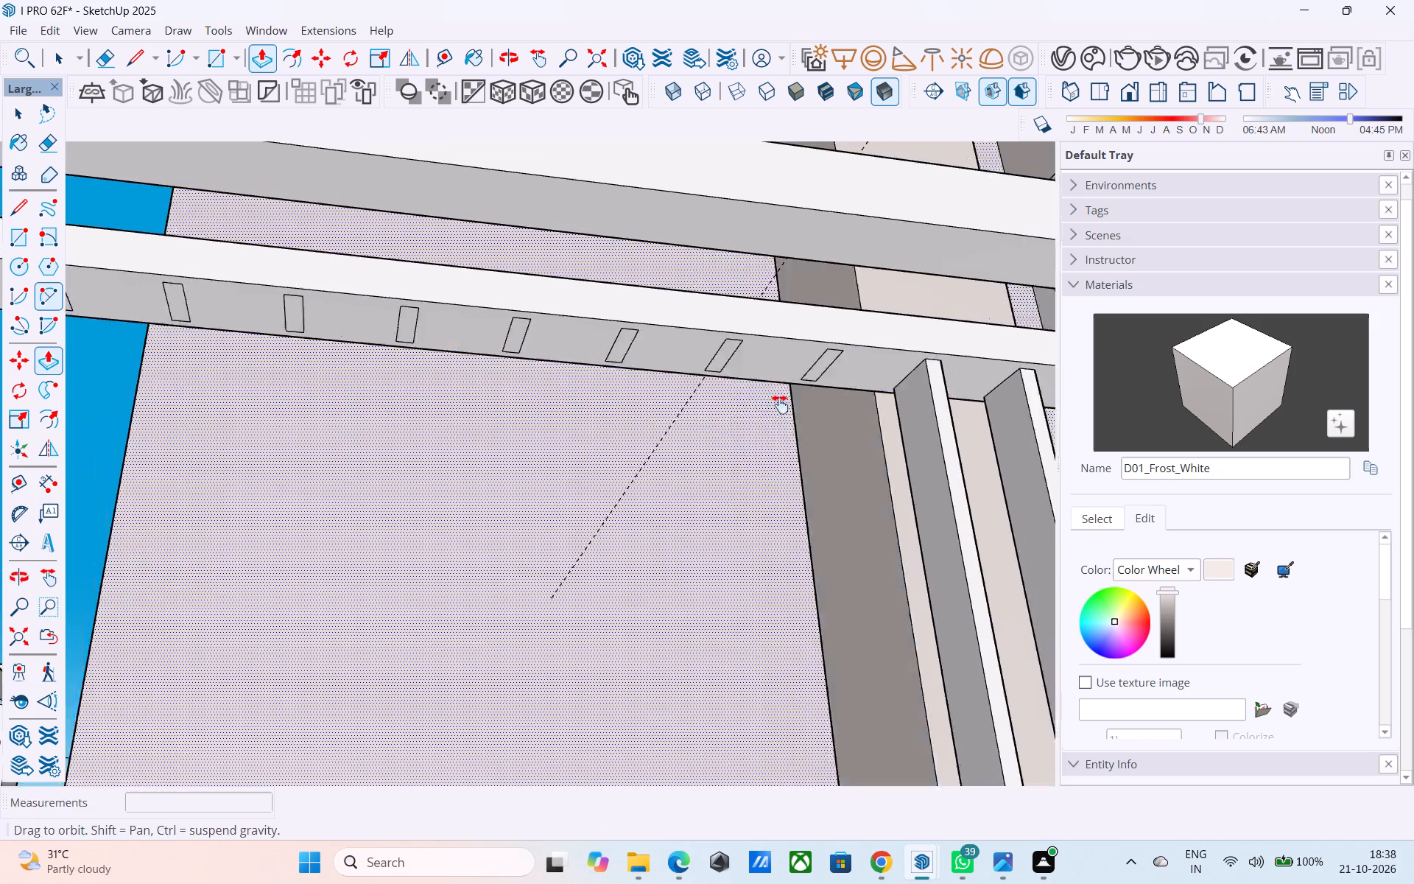
middle_click_drag(780, 404, 786, 407)
middle_click_drag(772, 392, 499, 350)
middle_click_drag(831, 429, 672, 415, "shift")
middle_click_drag(663, 412, 684, 414)
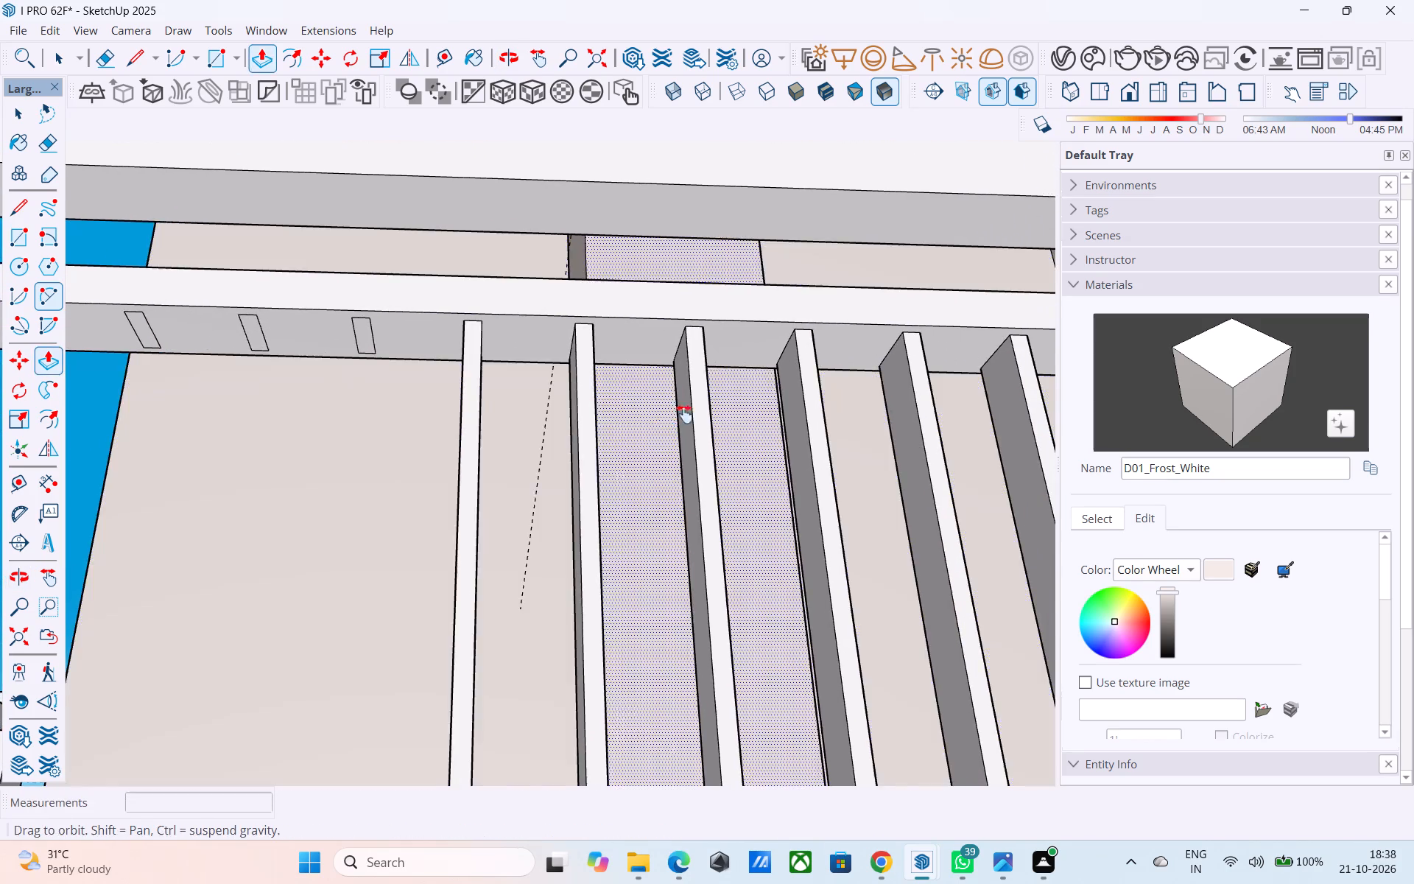
middle_click_drag(684, 414, 915, 401)
scroll(693, 325, "up", 4)
double_click(709, 321)
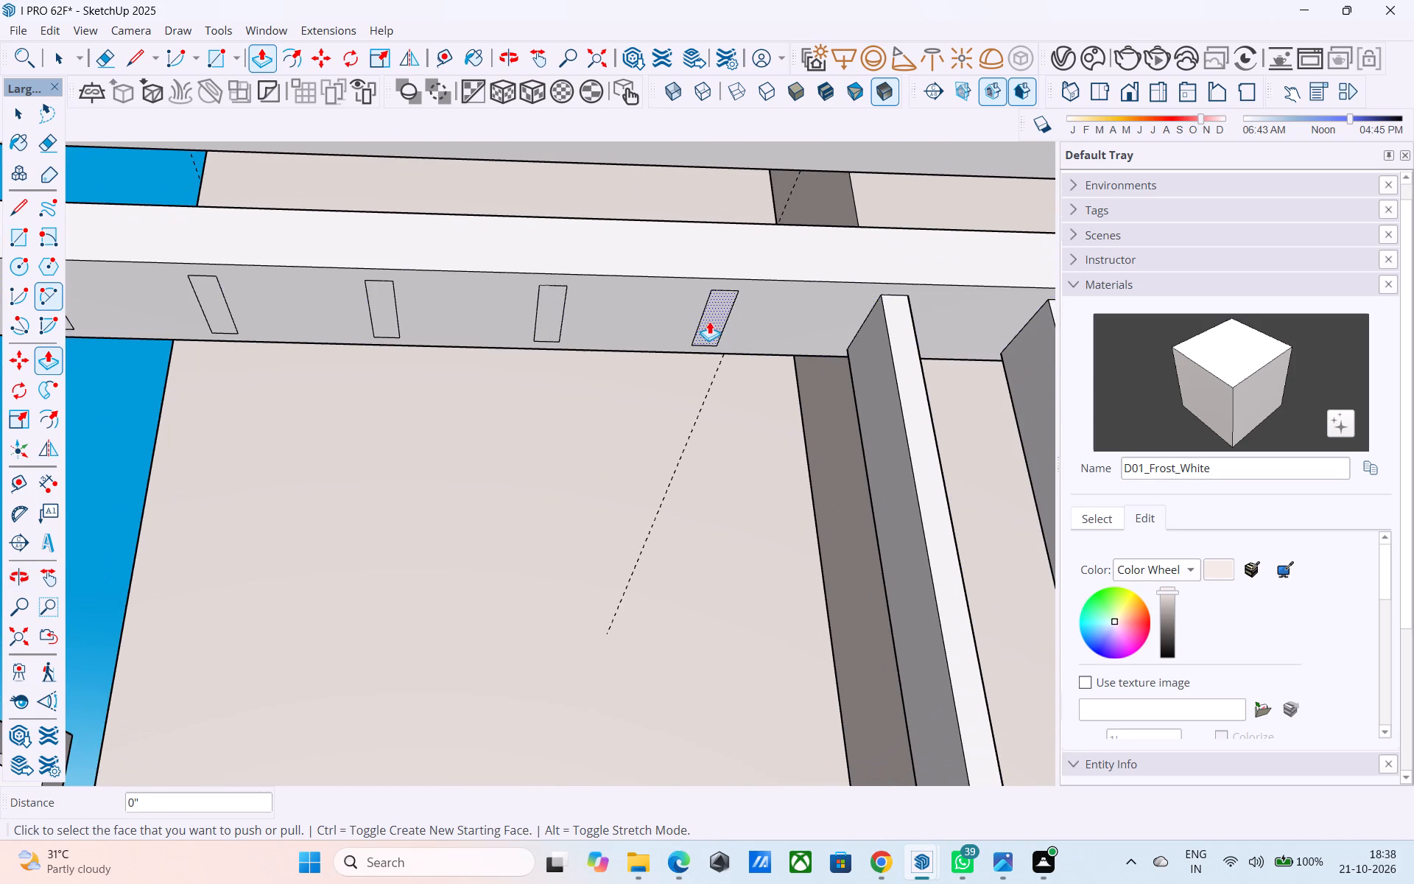
middle_click_drag(576, 325, 782, 348, "shift")
scroll(775, 347, "up", 4)
double_click(760, 334)
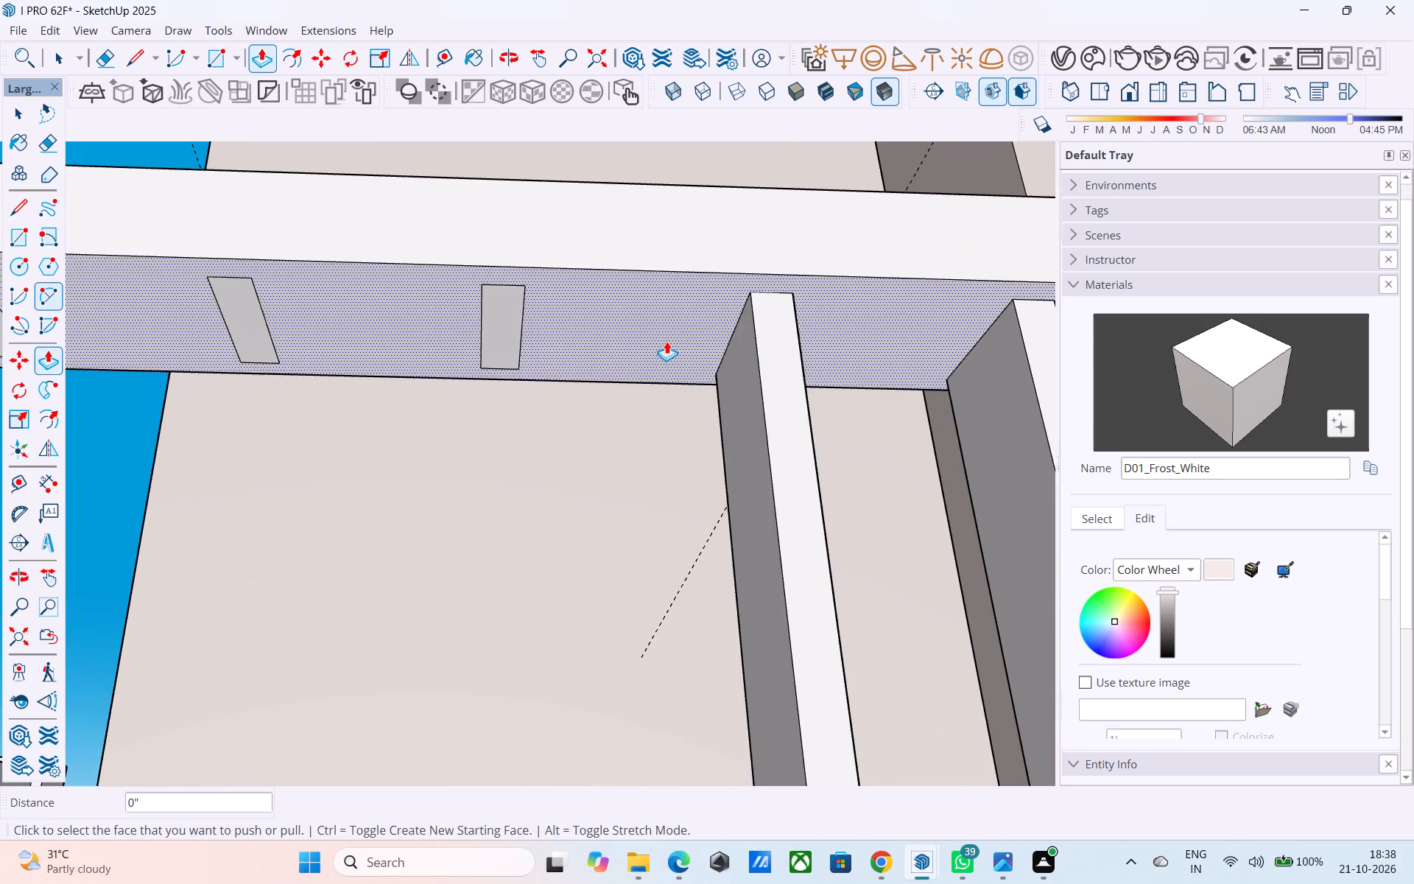
Extrude the twenty-ninth, thirtieth and thirty-first baluster profiles from the wall-side post by the same distance.
middle_click_drag(666, 341, 945, 352, "shift")
double_click(795, 334)
middle_click_drag(731, 345, 1048, 368, "shift")
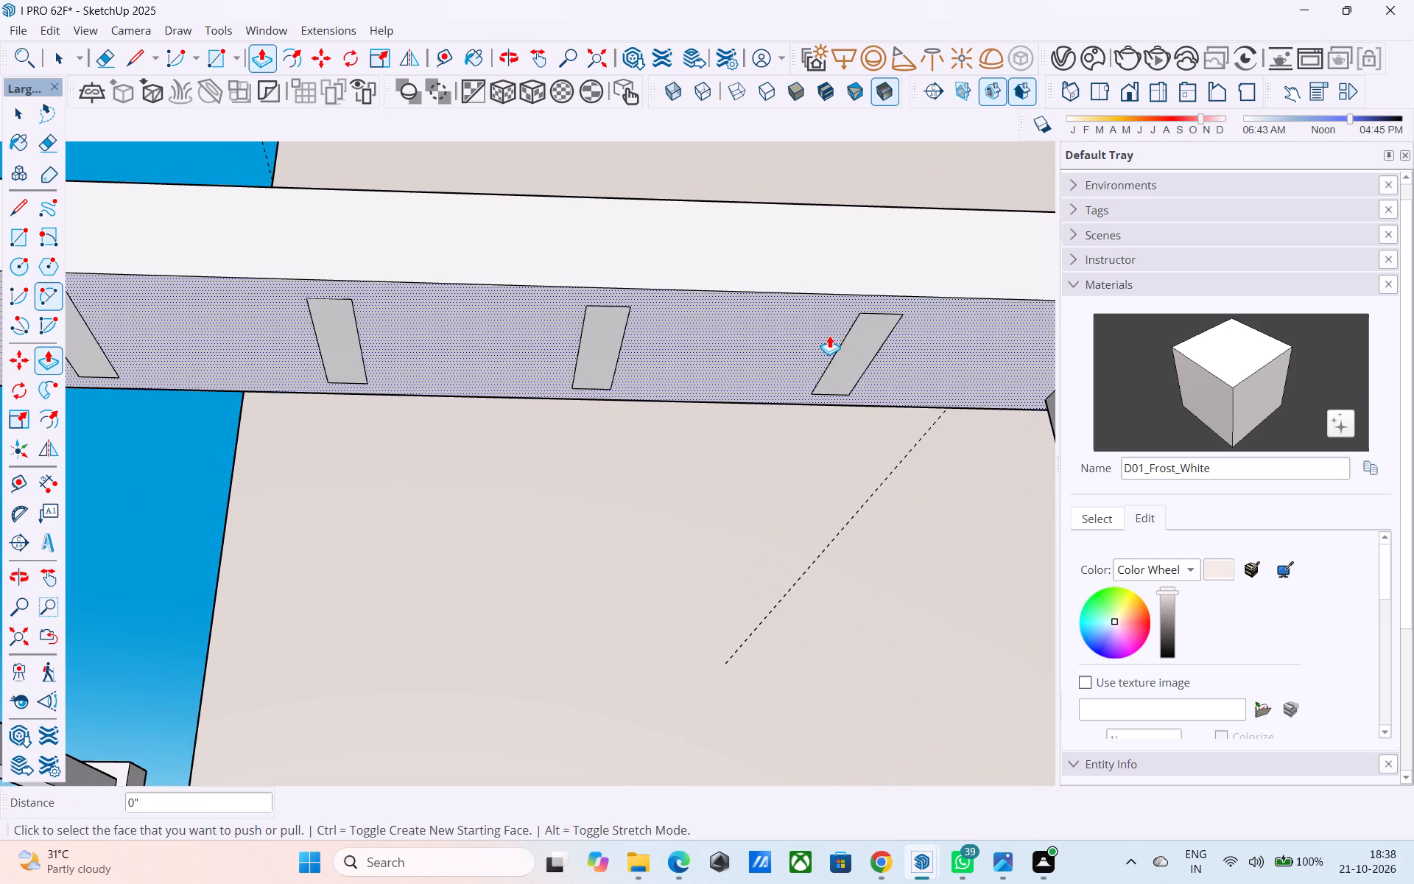
double_click(851, 343)
middle_click_drag(655, 334, 896, 345, "shift")
scroll(829, 345, "up", 2)
double_click(829, 344)
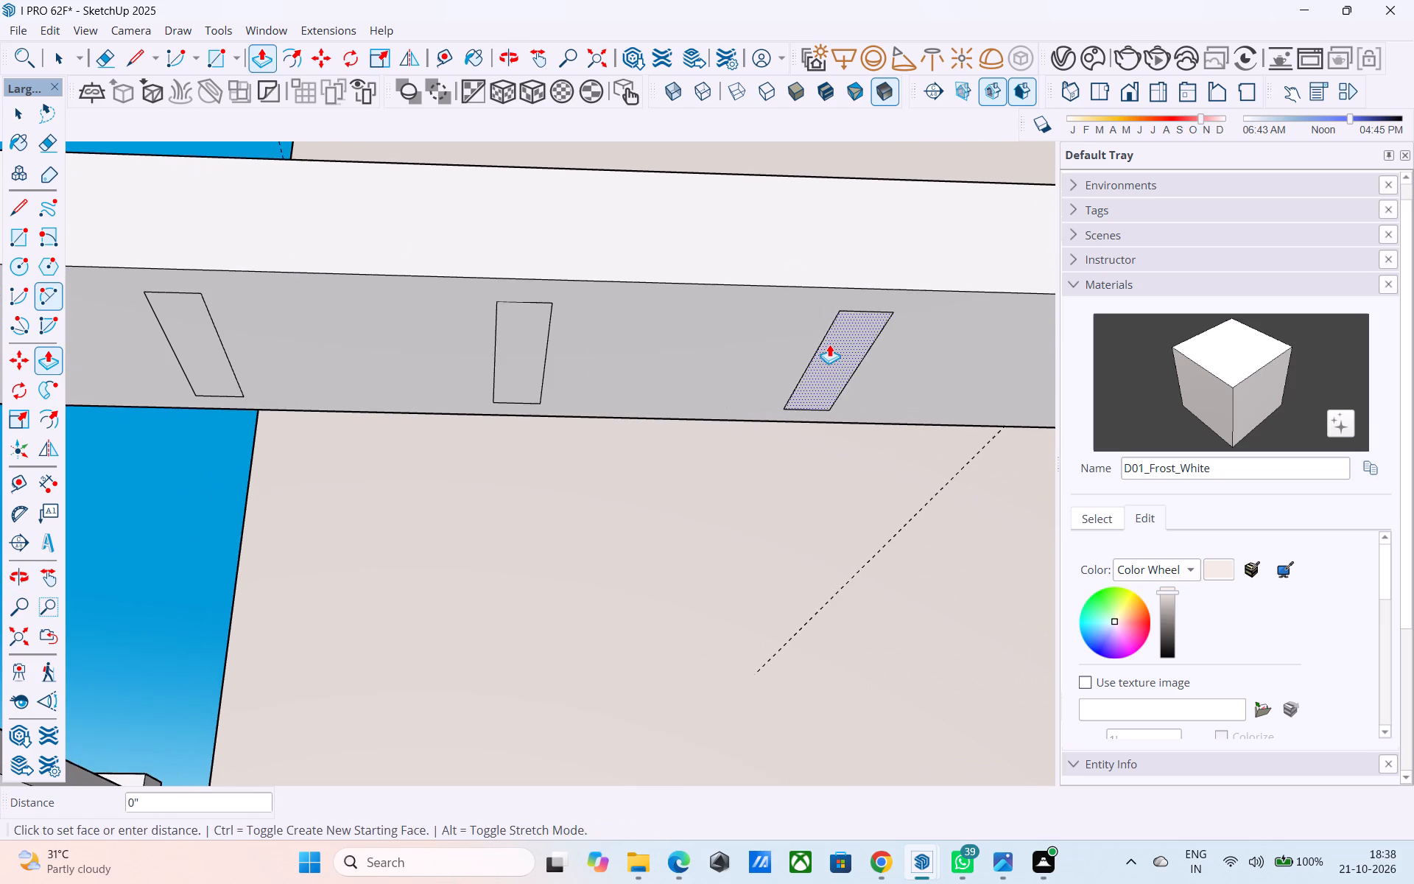
Extrude the thirty-second, thirty-third and thirty-fourth baluster profiles from the wall-side post by the same distance.
middle_click_drag(694, 340, 1012, 330)
double_click(848, 327)
middle_click_drag(653, 358, 875, 390)
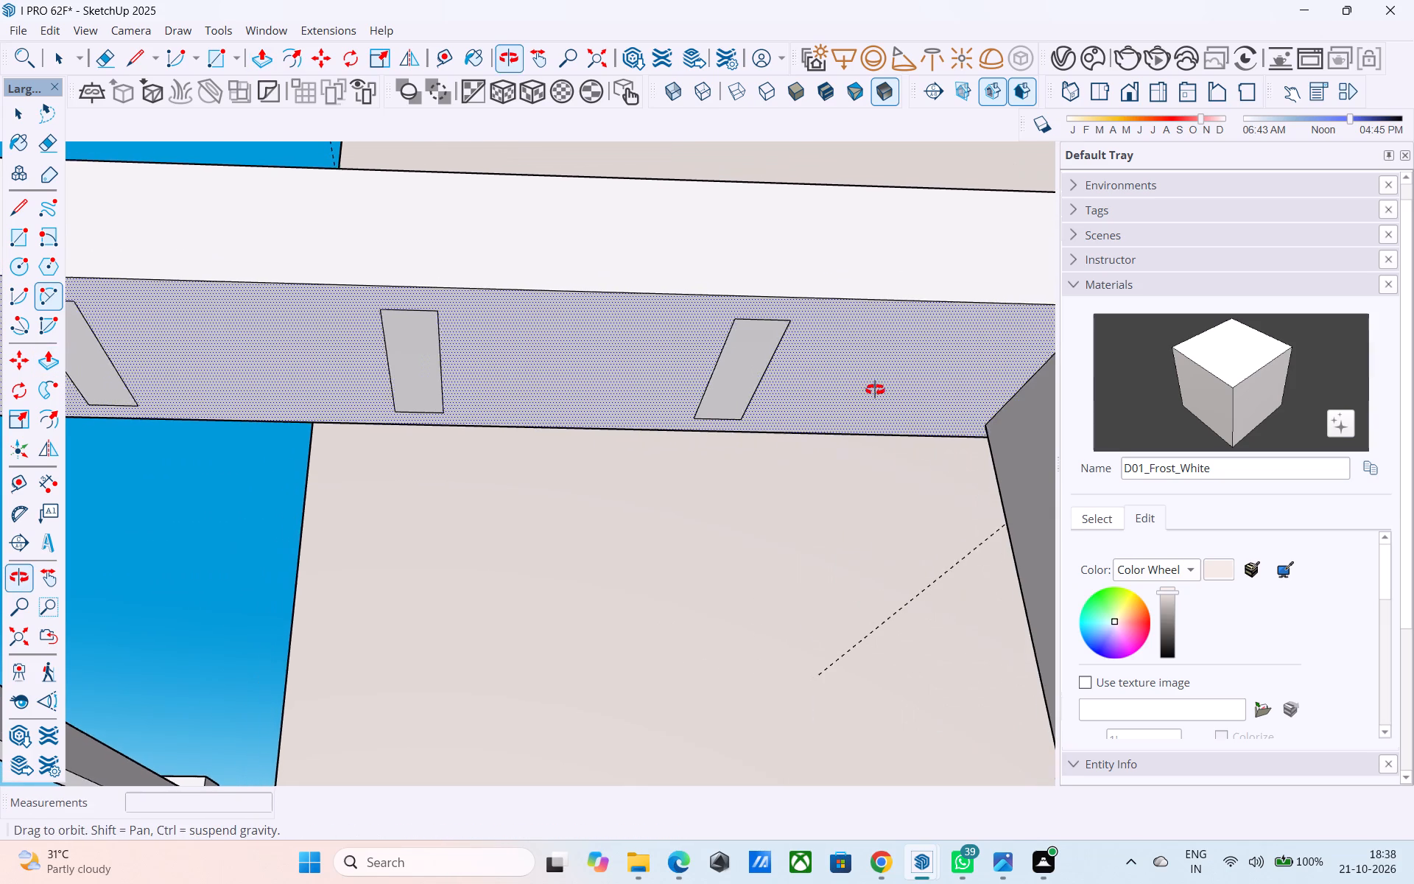
middle_click_drag(875, 390, 876, 390)
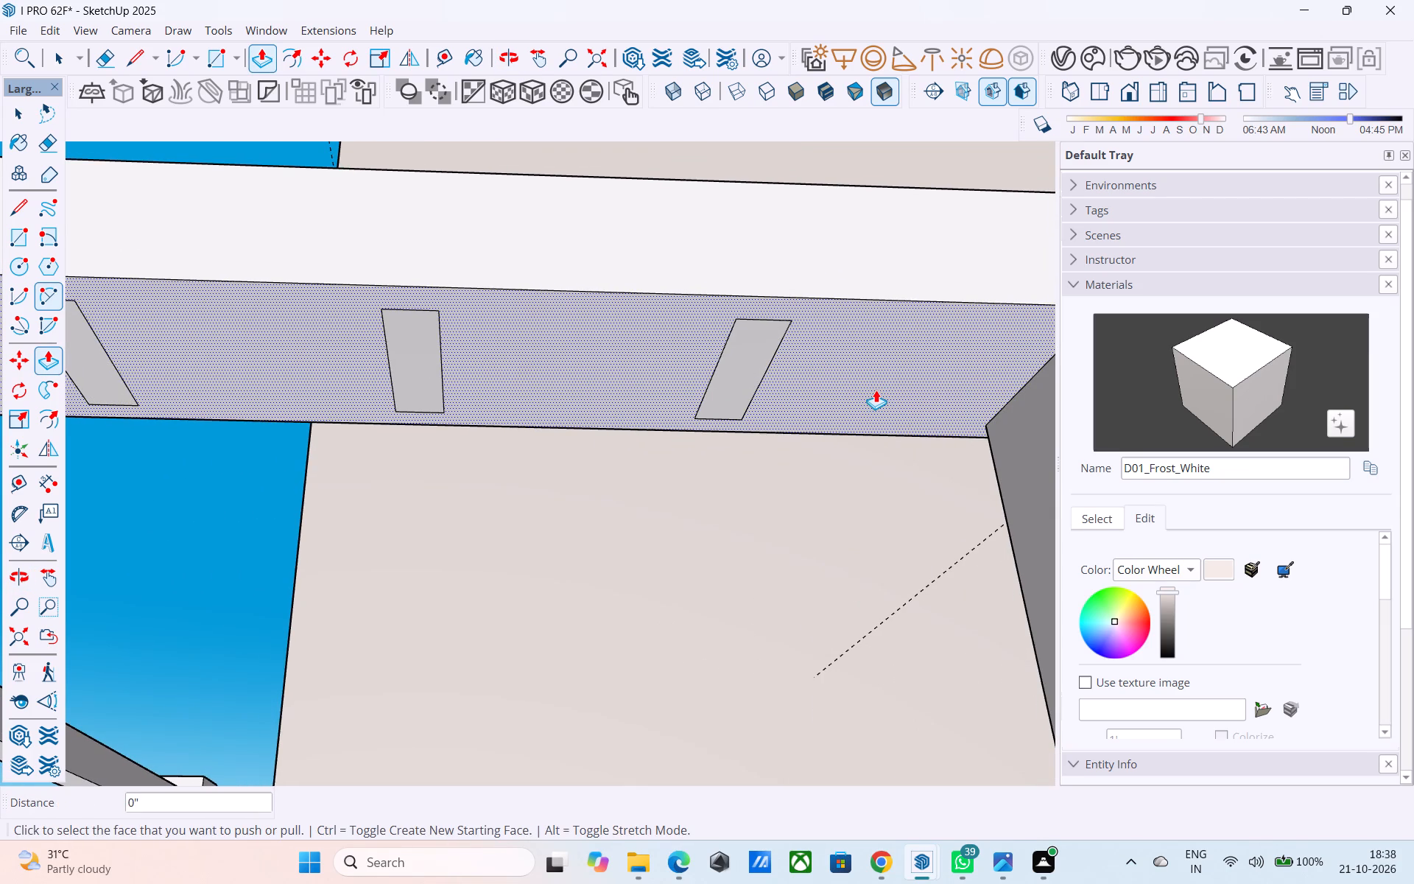
double_click(758, 380)
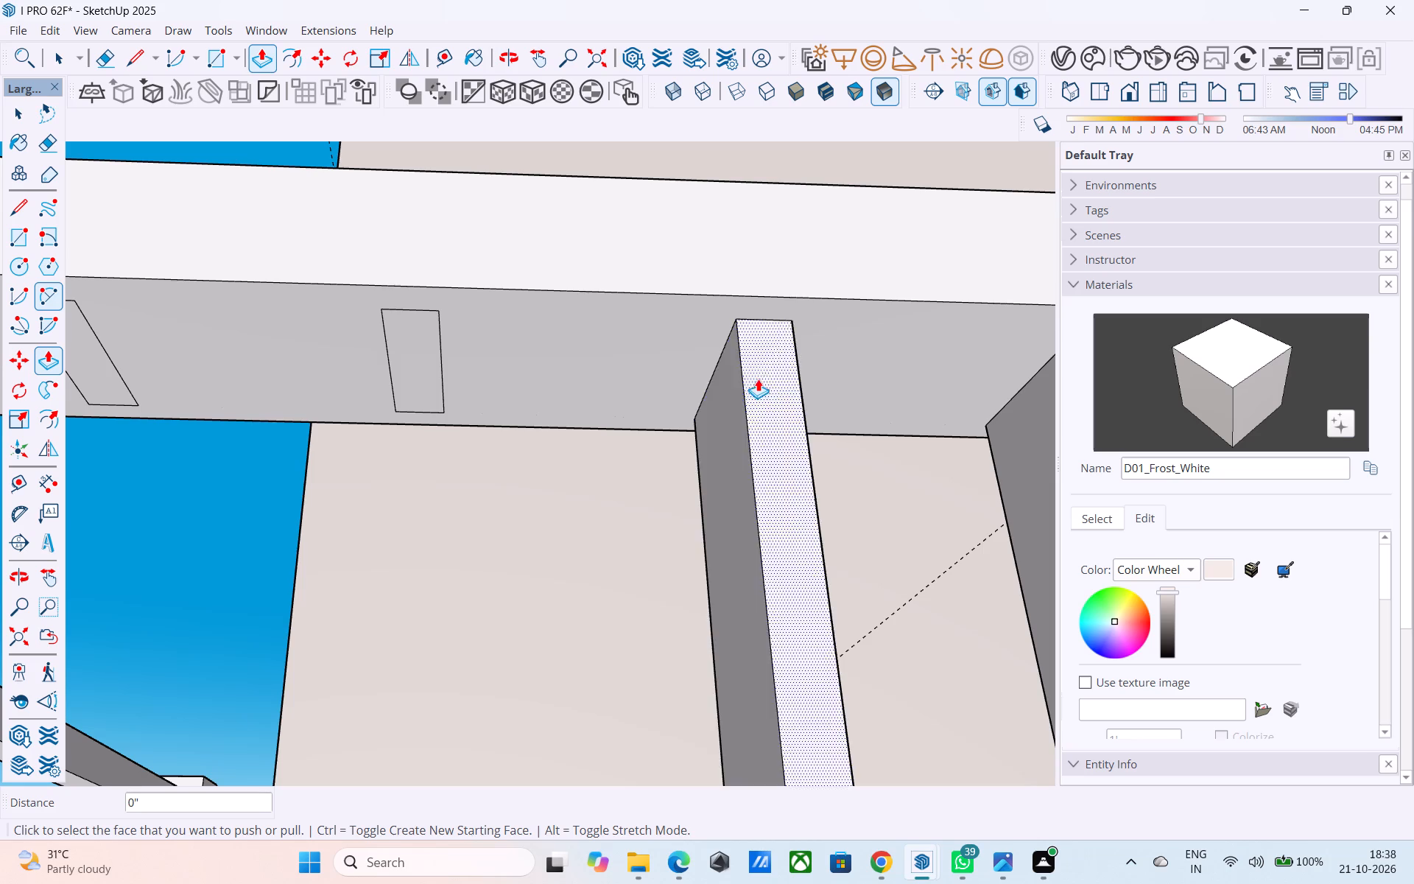
middle_click_drag(608, 386, 1032, 370)
double_click(848, 361)
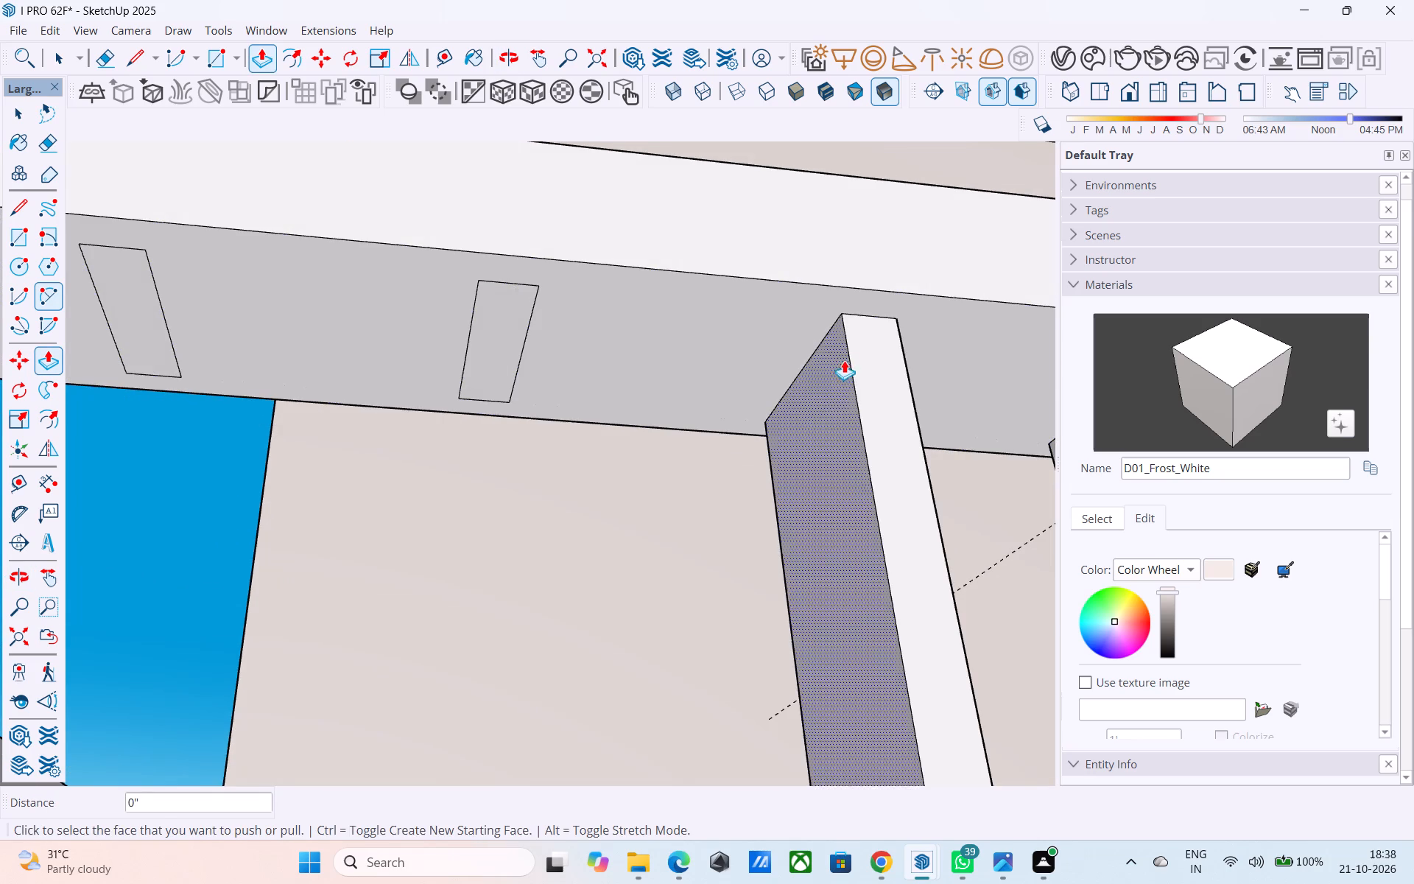
Extrude the thirty-fifth through thirty-eighth baluster profiles from the wall-side post by the same distance.
middle_click_drag(656, 392, 1106, 403)
double_click(977, 362)
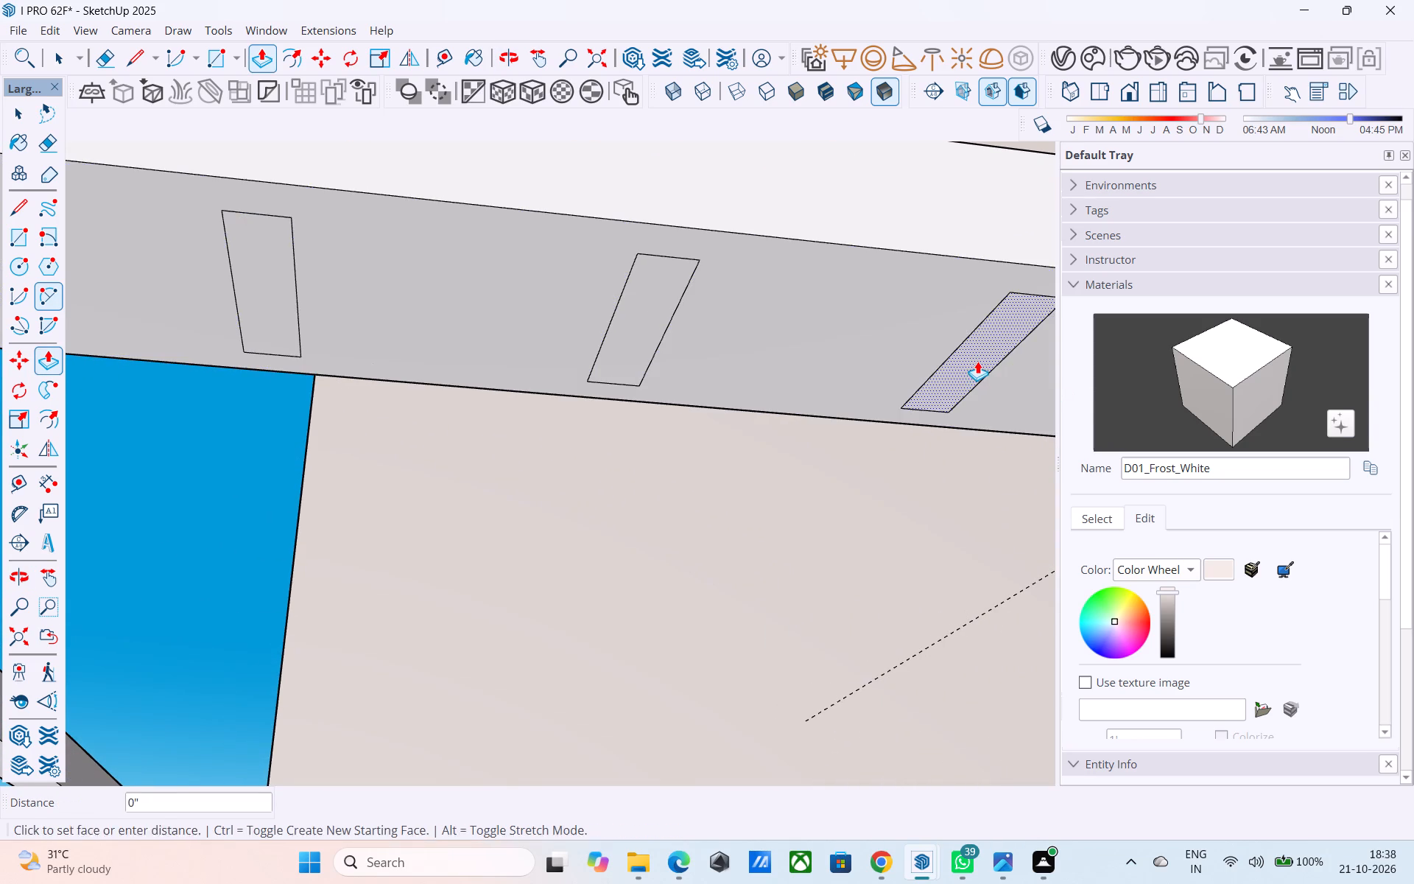
middle_click_drag(714, 385, 915, 533, "shift")
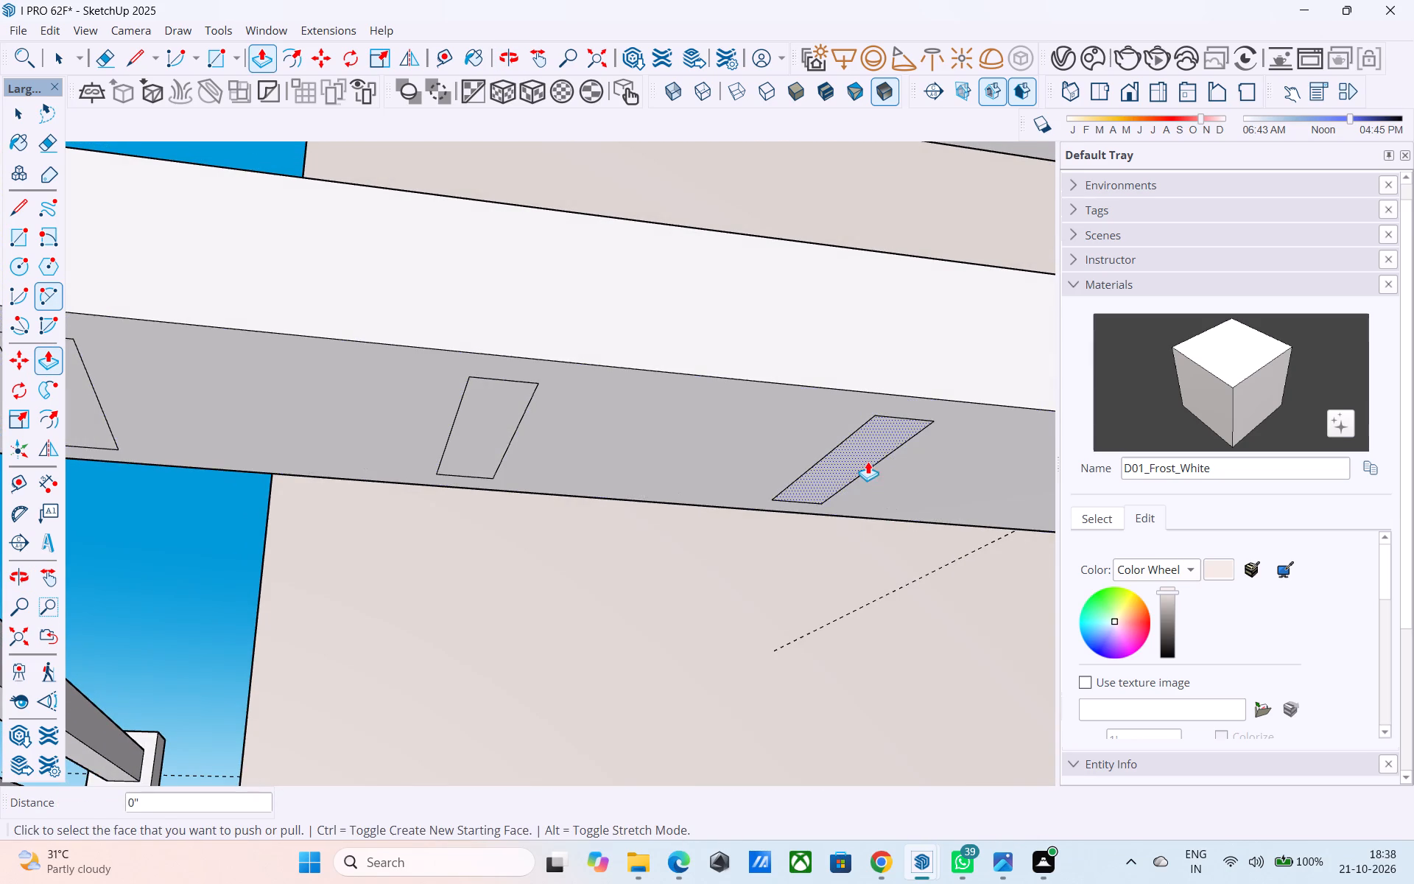
double_click(868, 461)
middle_click_drag(675, 427, 1128, 436)
double_click(965, 432)
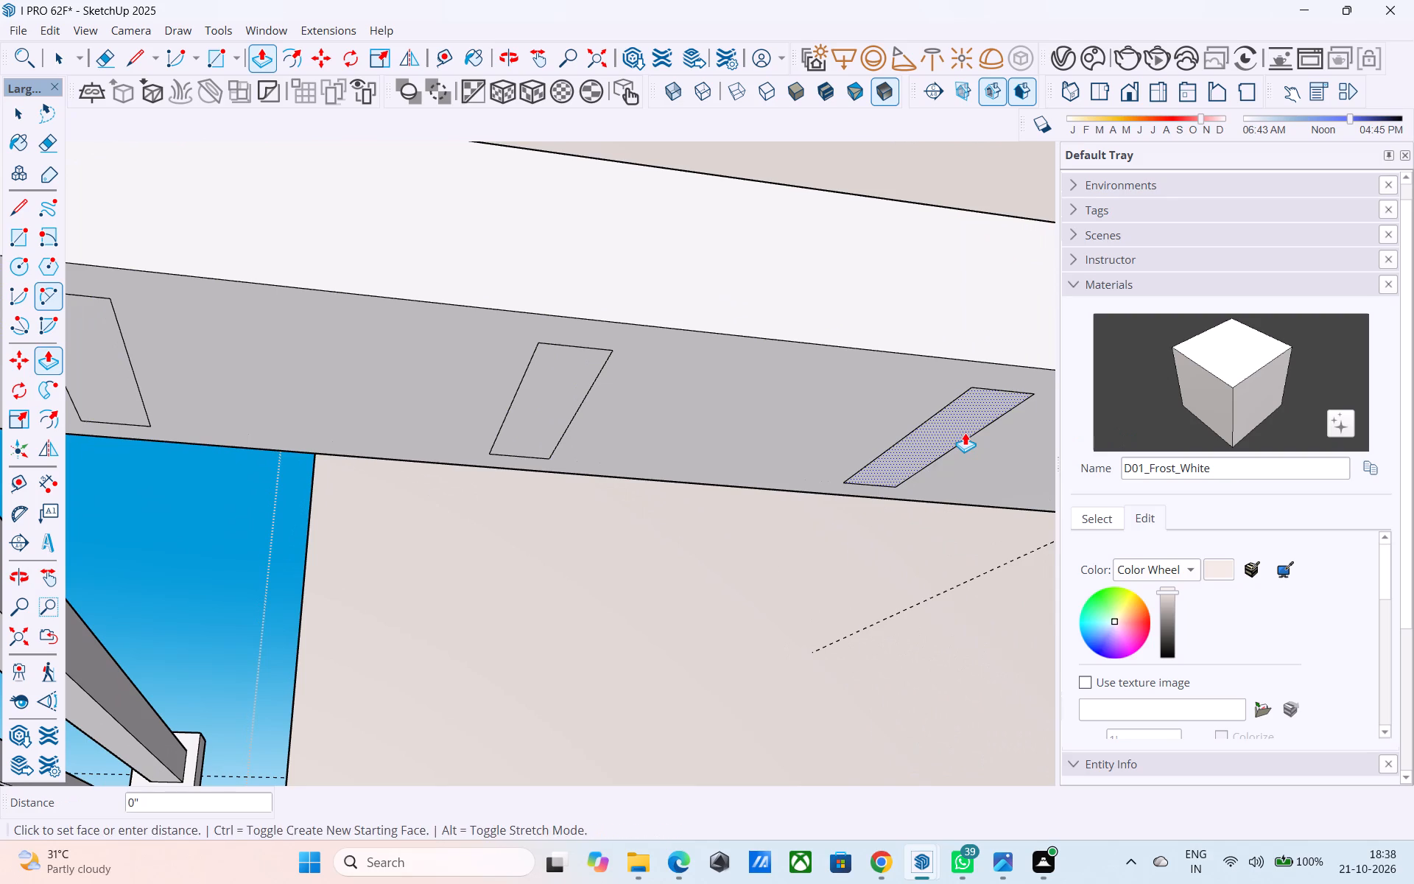
middle_click_drag(680, 431, 977, 558)
double_click(884, 527)
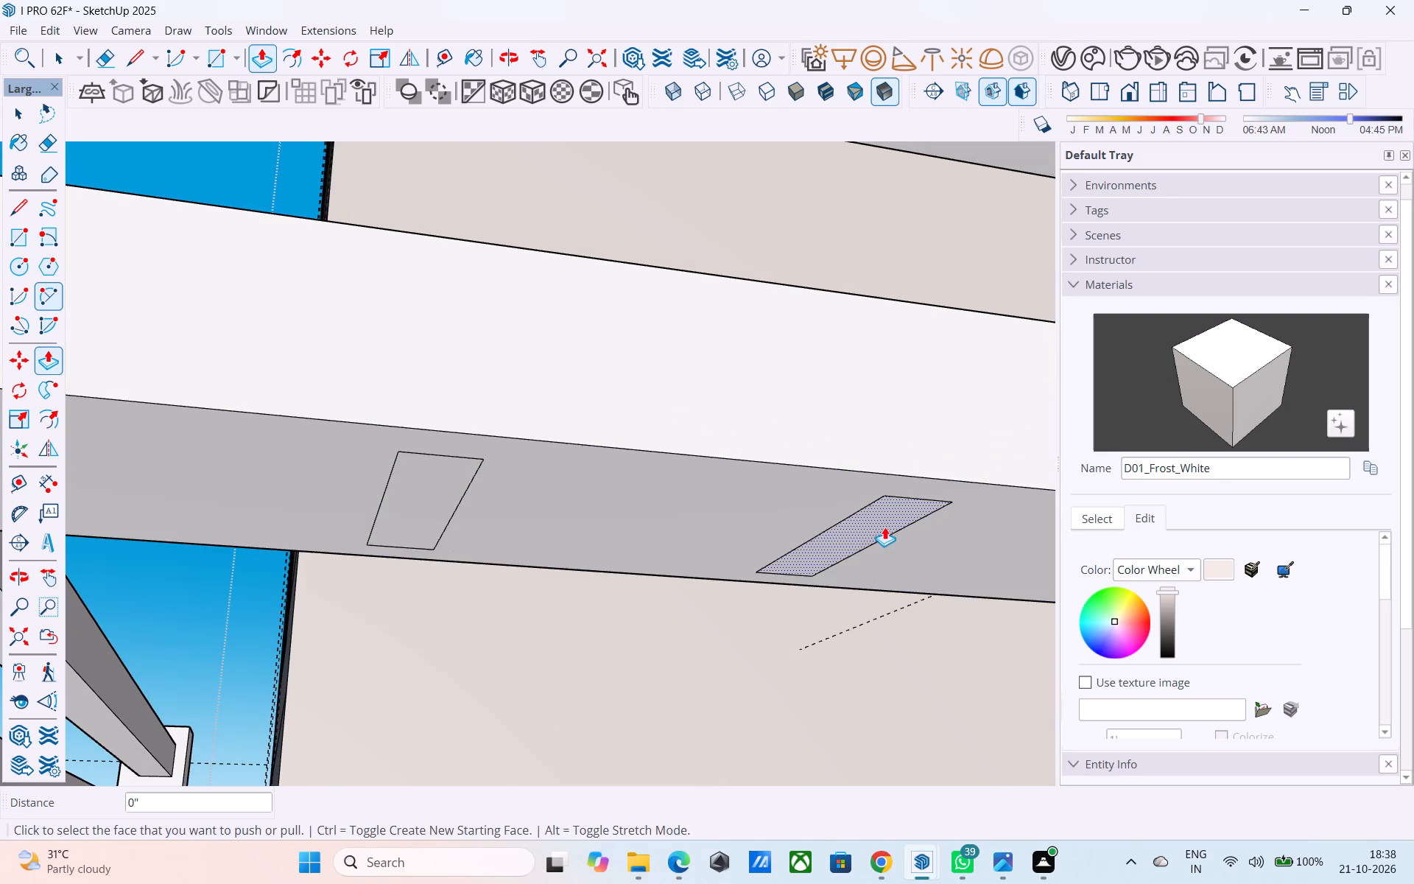
Extrude the thirty-ninth, fortieth and forty-first baluster profiles, up to the outer corner post, by the same distance.
middle_click_drag(651, 505, 1015, 349)
double_click(819, 337)
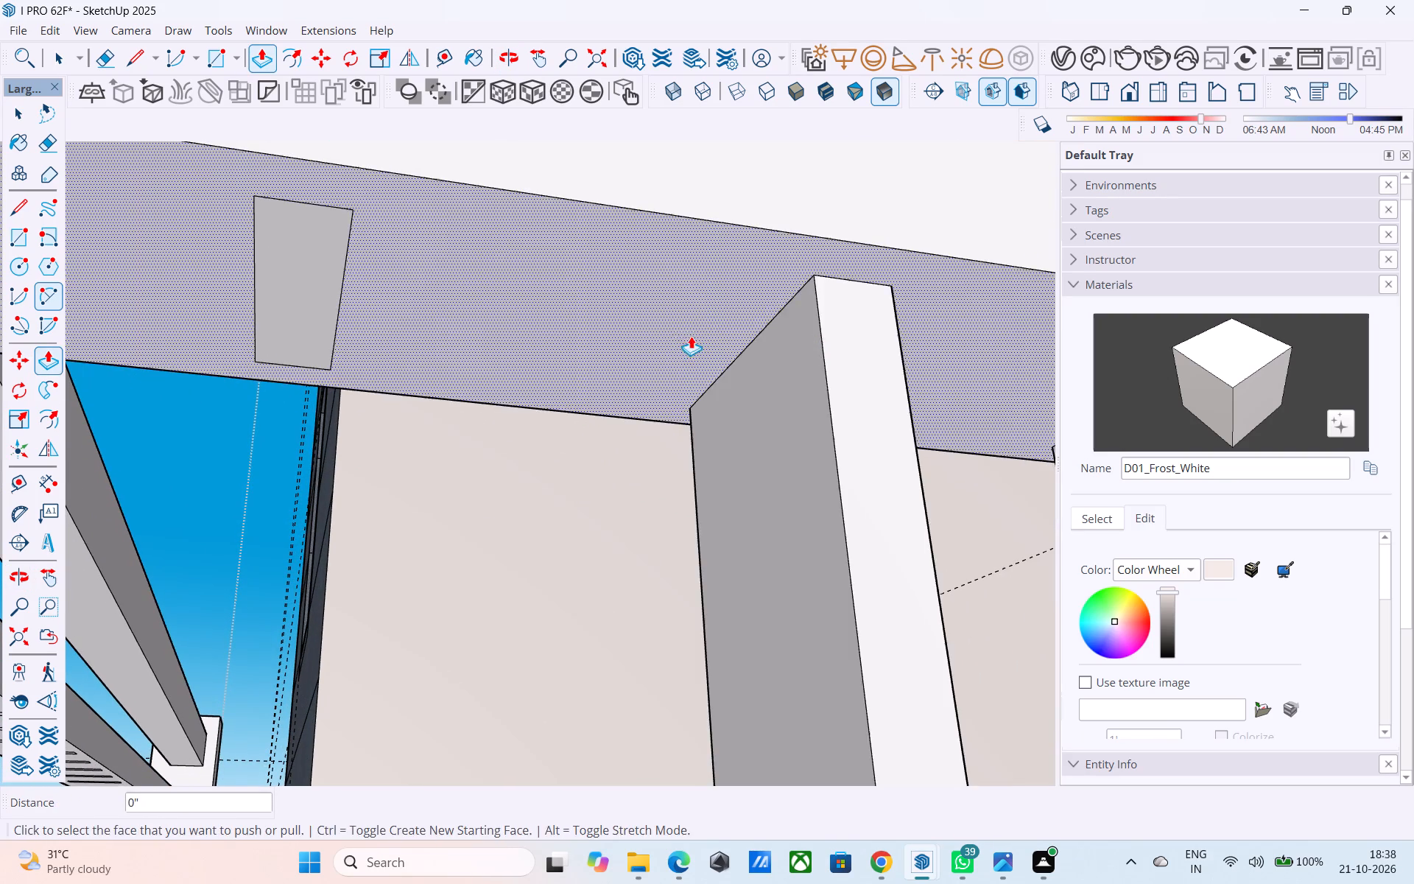
middle_click_drag(681, 334, 1093, 399)
double_click(723, 337)
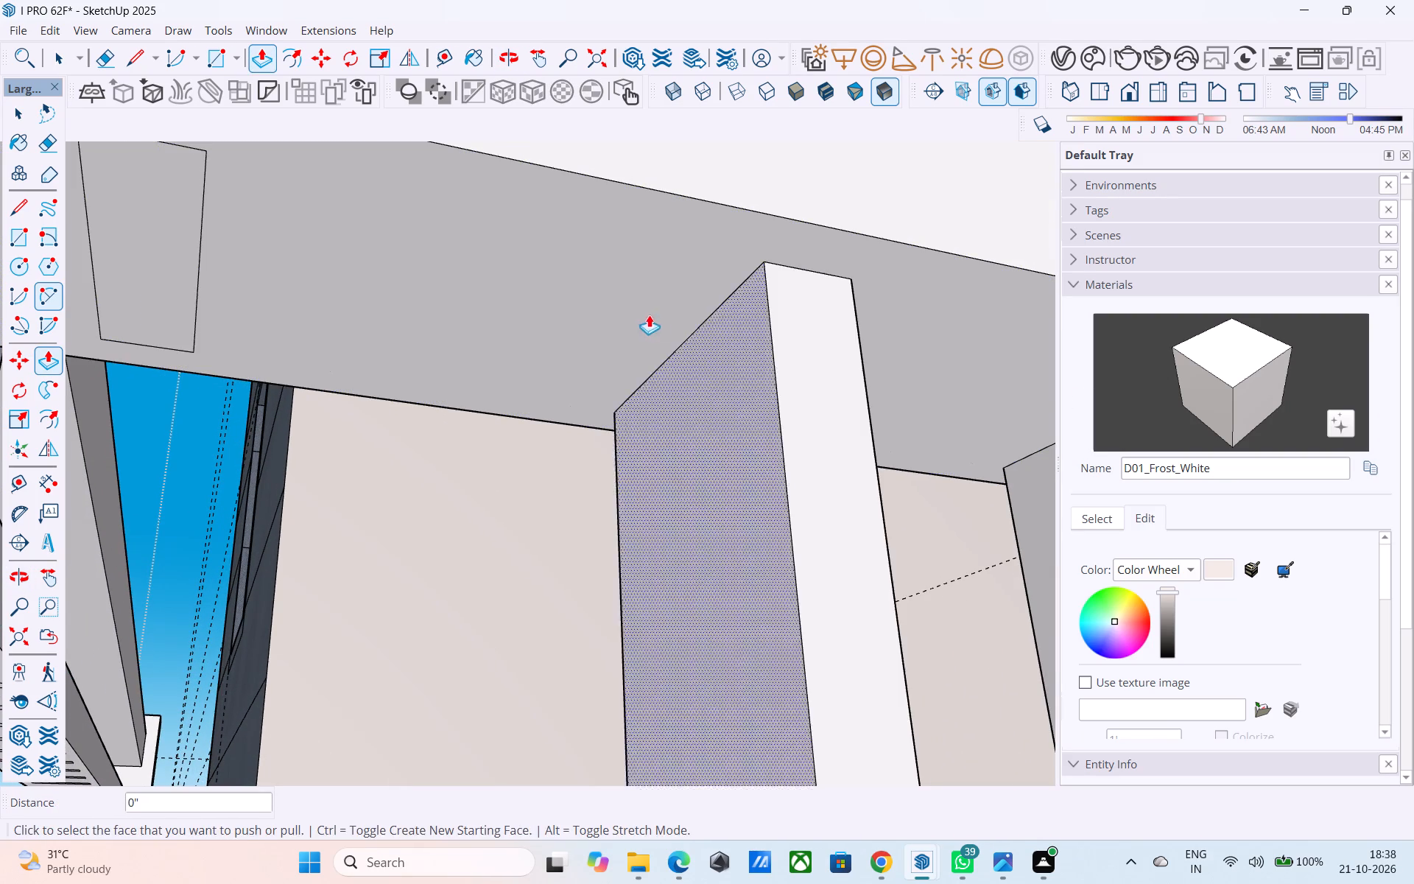
middle_click_drag(648, 313, 1145, 410)
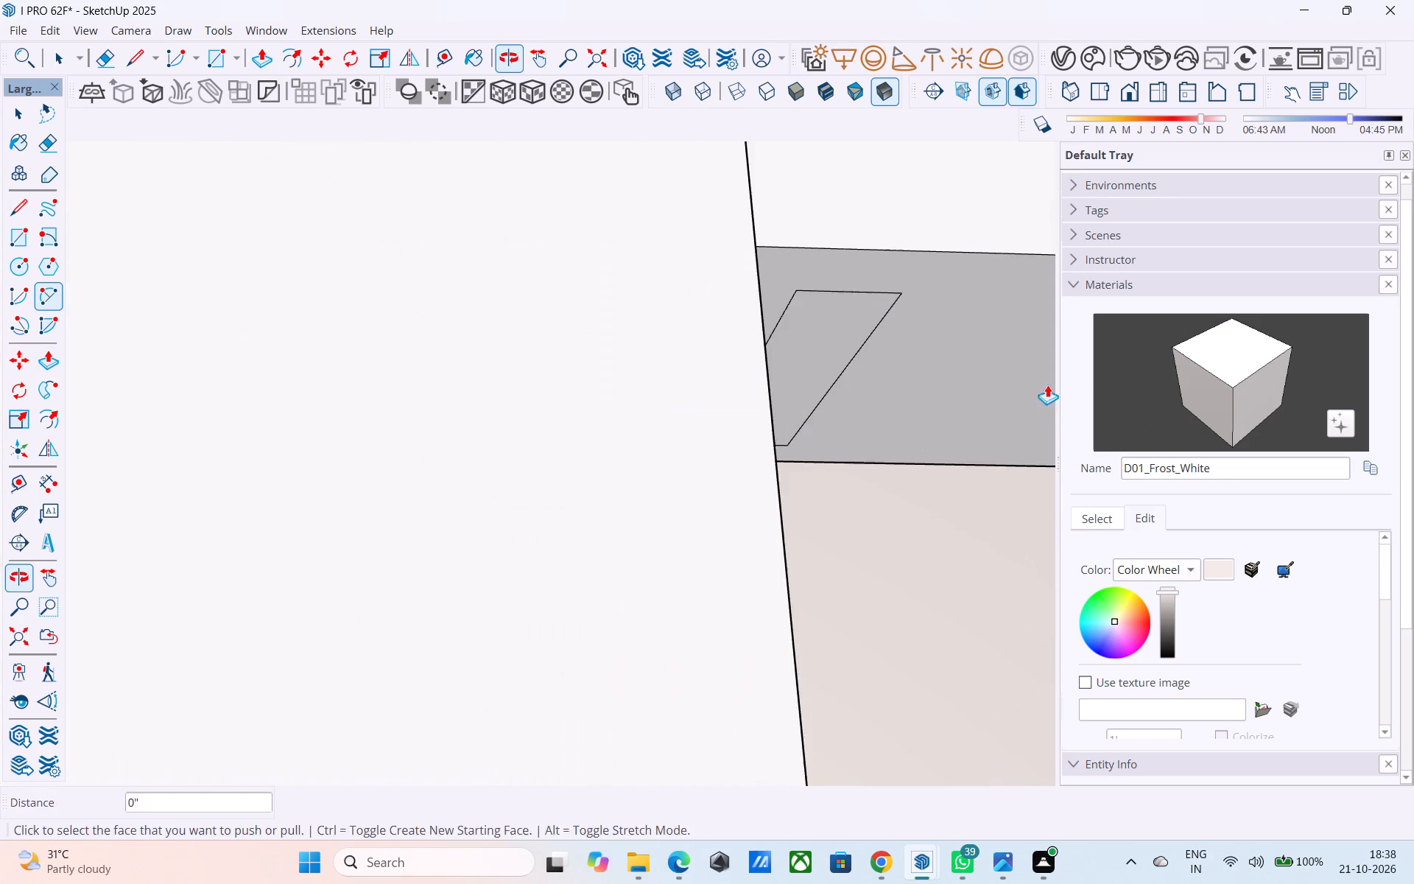
middle_click_drag(989, 376, 867, 384, "shift")
double_click(717, 371)
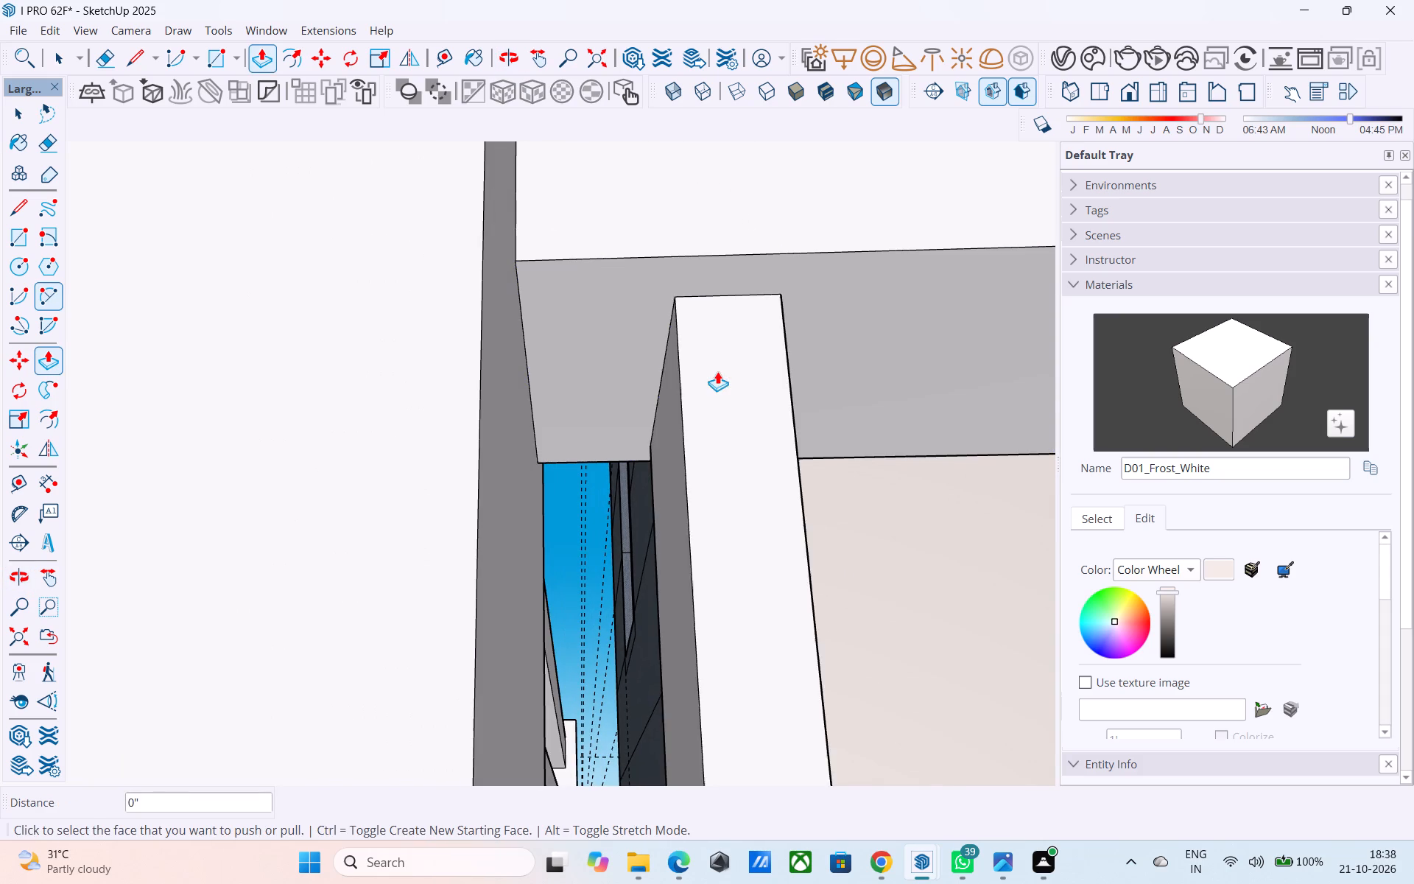
Extrude the first four baluster profiles from the outer corner post on the lowest balcony's shorter side by the same distance.
scroll(717, 373, "down", 10)
middle_click_drag(717, 382, 1116, 494)
scroll(971, 392, "down", 10)
middle_click_drag(938, 410, 808, 441)
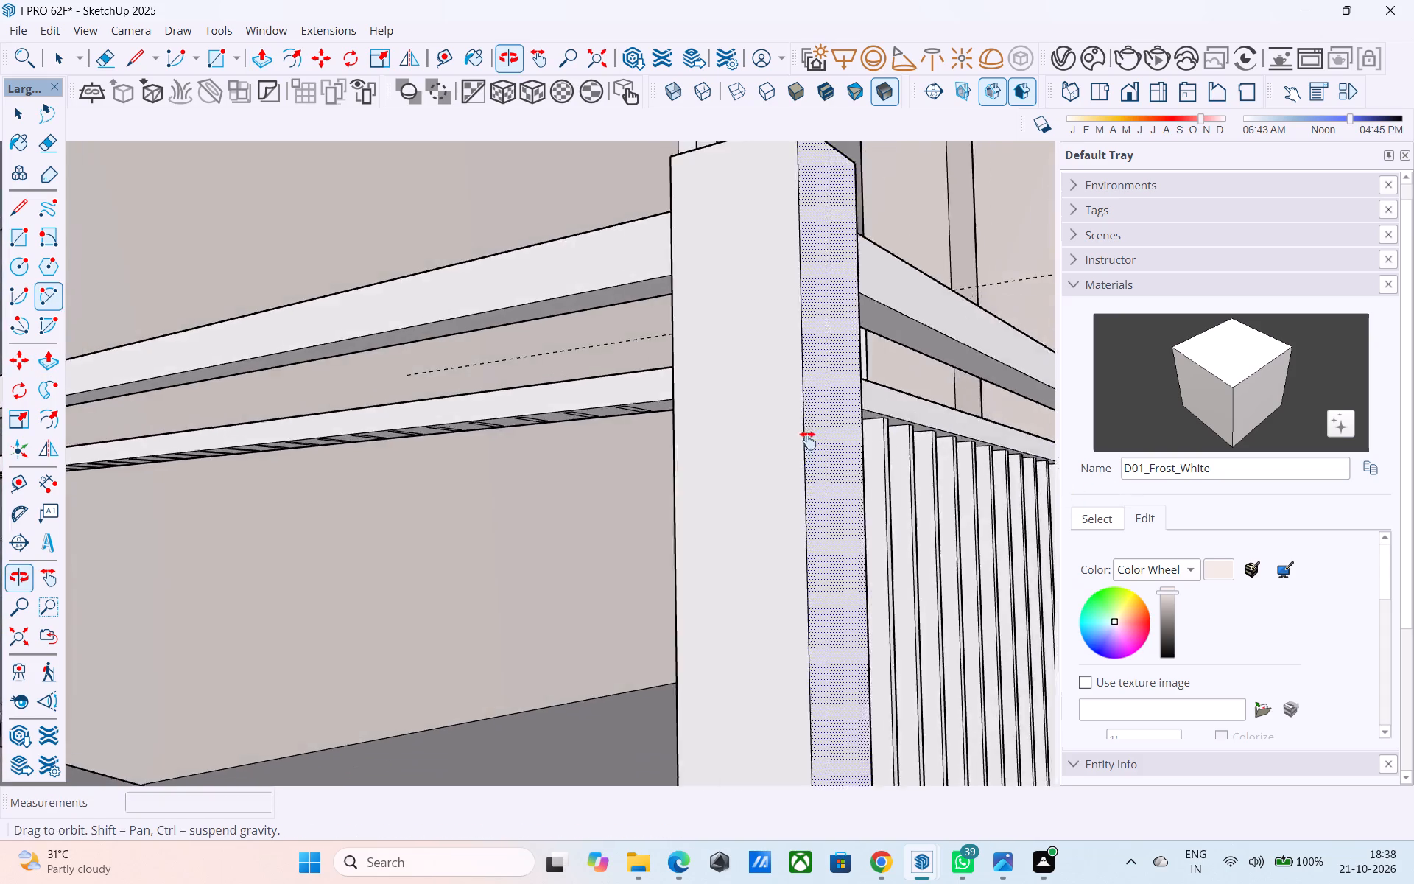
middle_click_drag(808, 441, 1195, 400)
middle_click_drag(840, 429, 1047, 370)
scroll(835, 385, "up", 9)
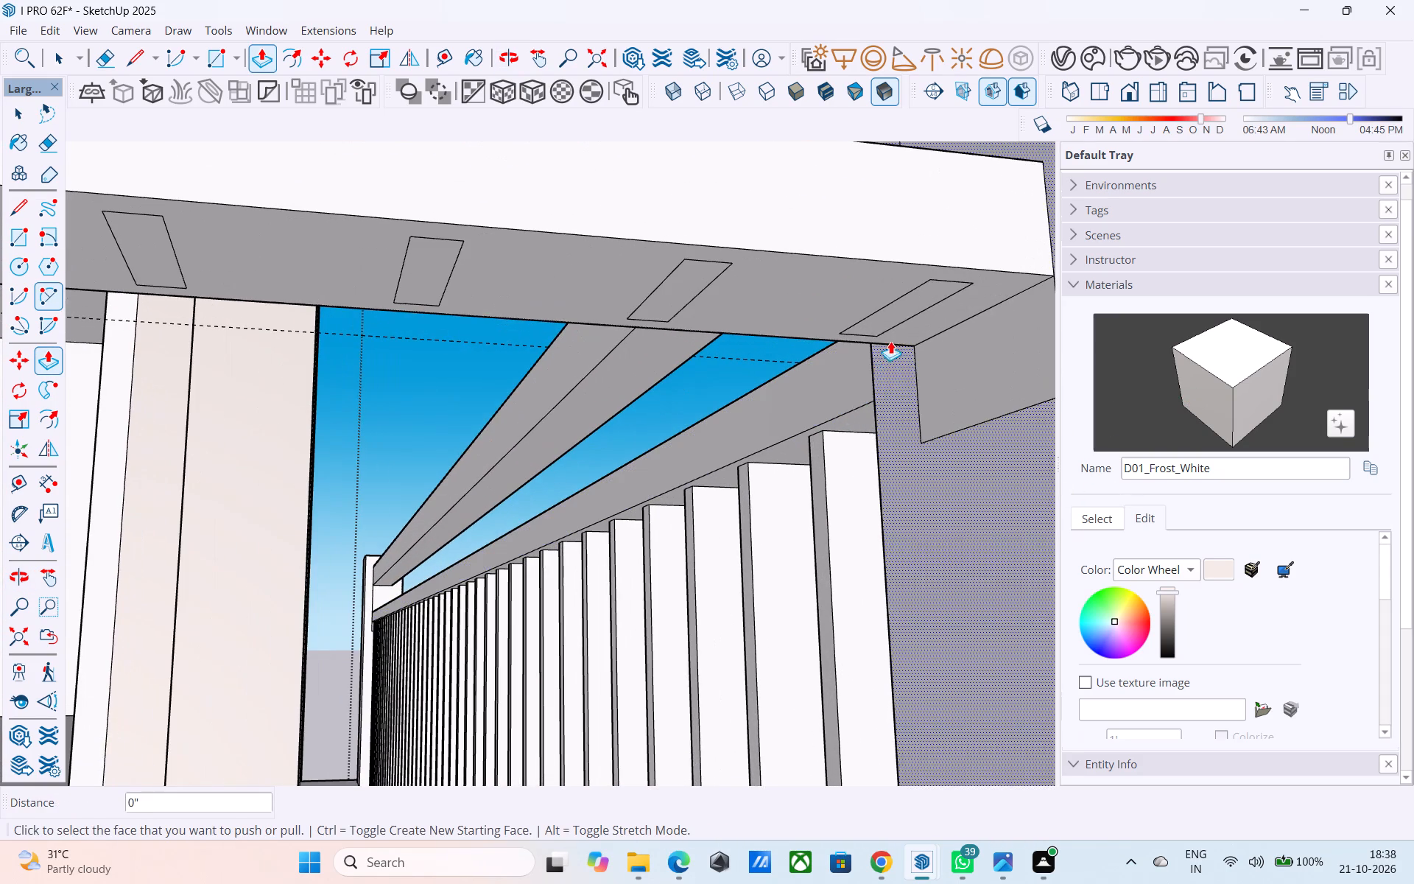
double_click(887, 323)
double_click(696, 288)
middle_click_drag(694, 288, 1016, 288, "shift")
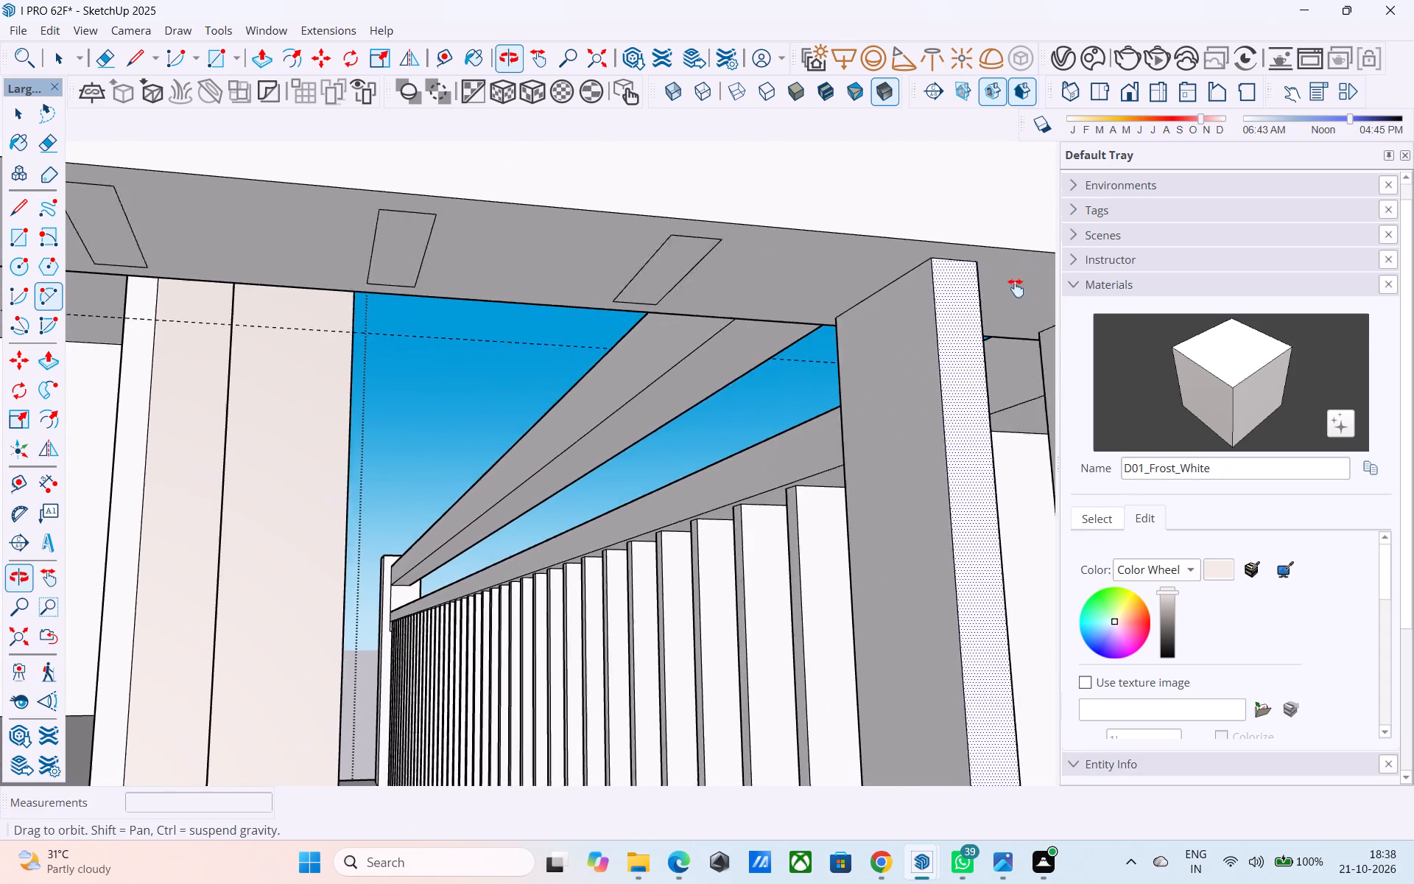
middle_click_drag(1016, 288, 1097, 303, "shift")
double_click(822, 283)
middle_click_drag(741, 285, 1092, 320)
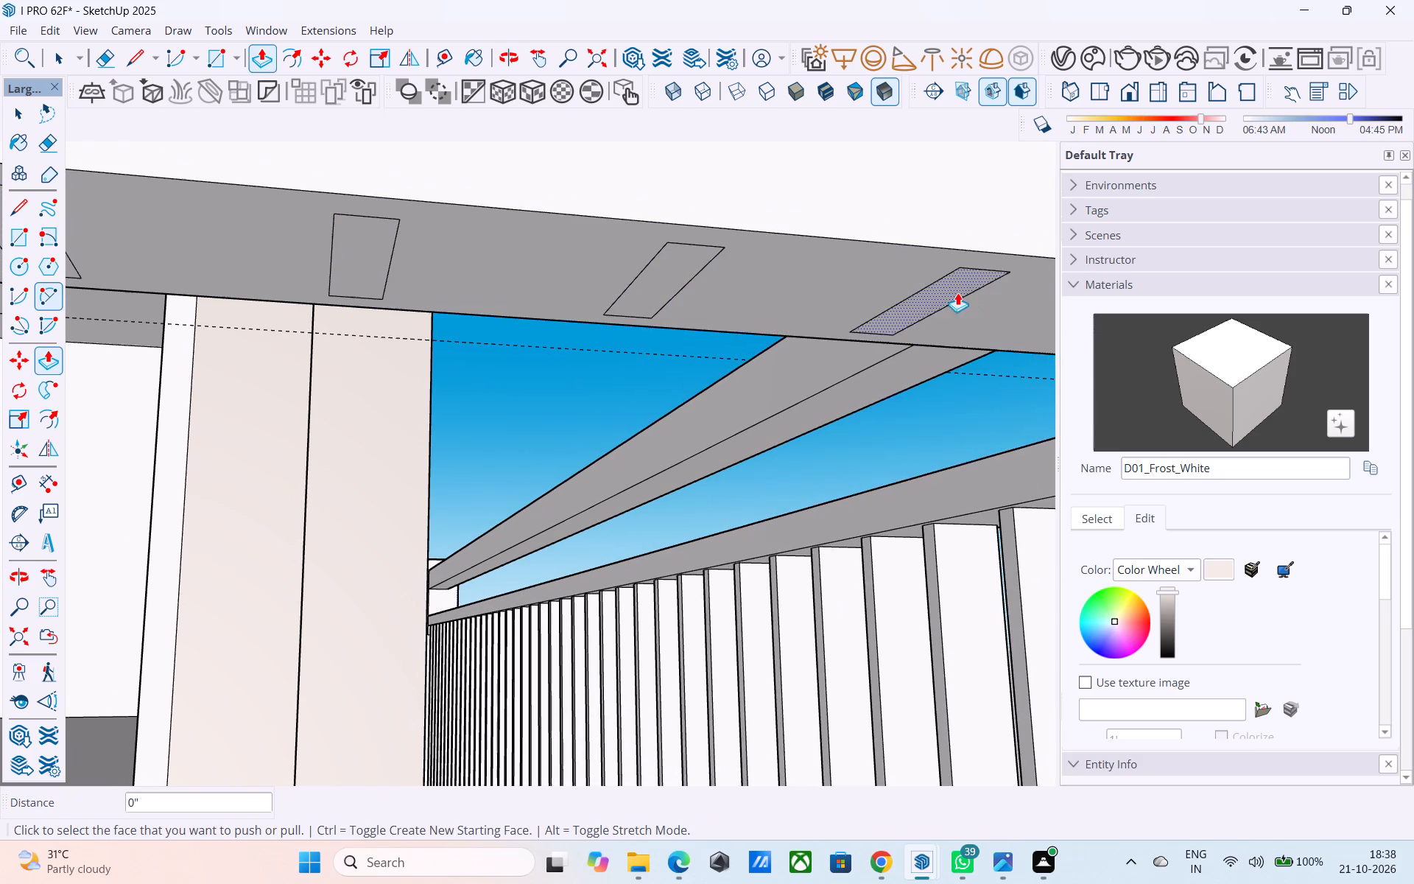
double_click(947, 290)
Extrude the shorter side's fifth baluster profile from the corner post down to the parapet top, about 1' 4 15/16".
double_click(668, 278)
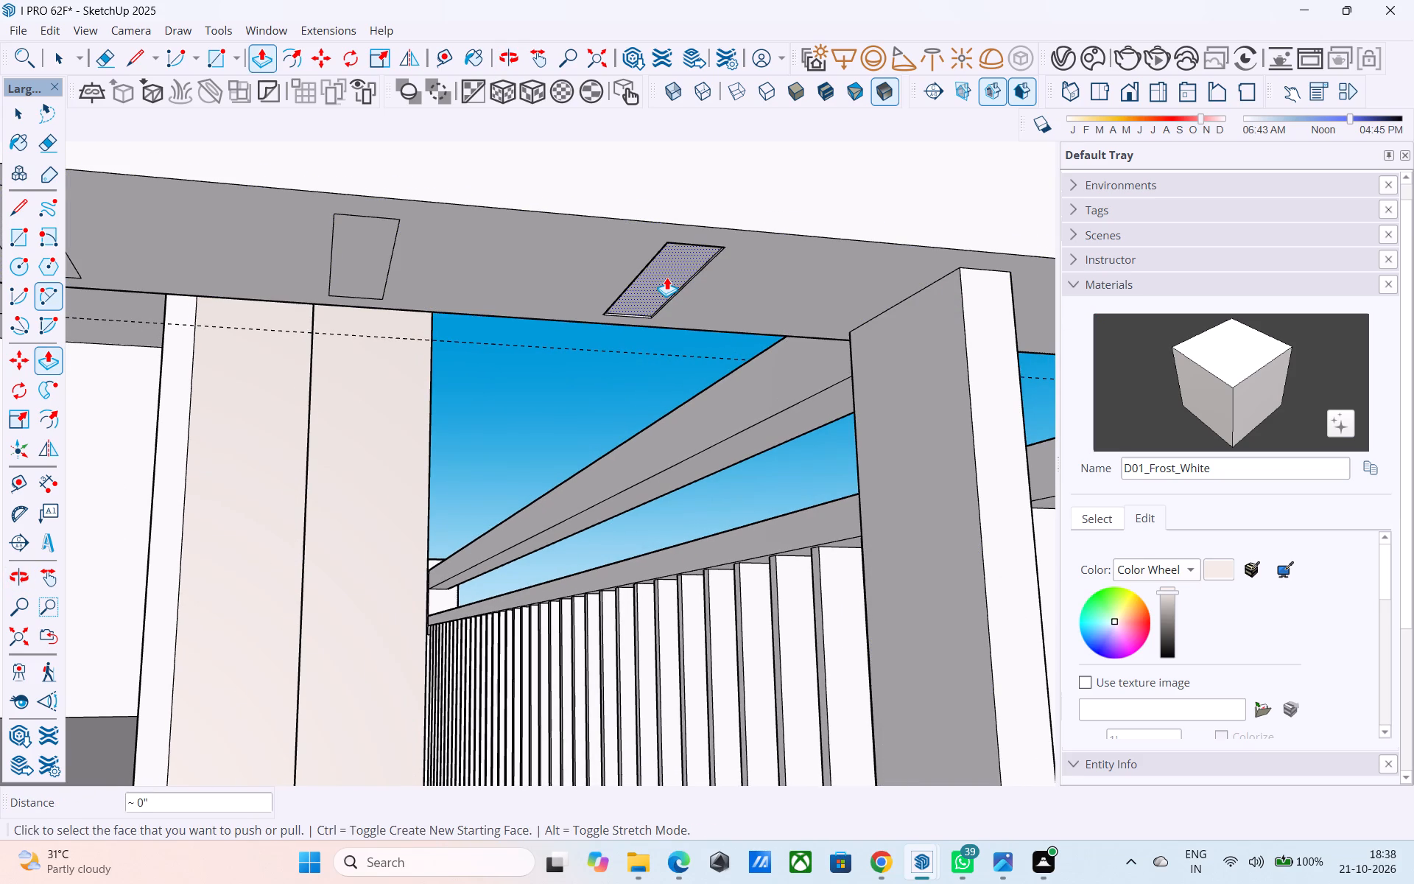
scroll(666, 277, "down", 6)
left_click(666, 276)
scroll(661, 289, "down", 18)
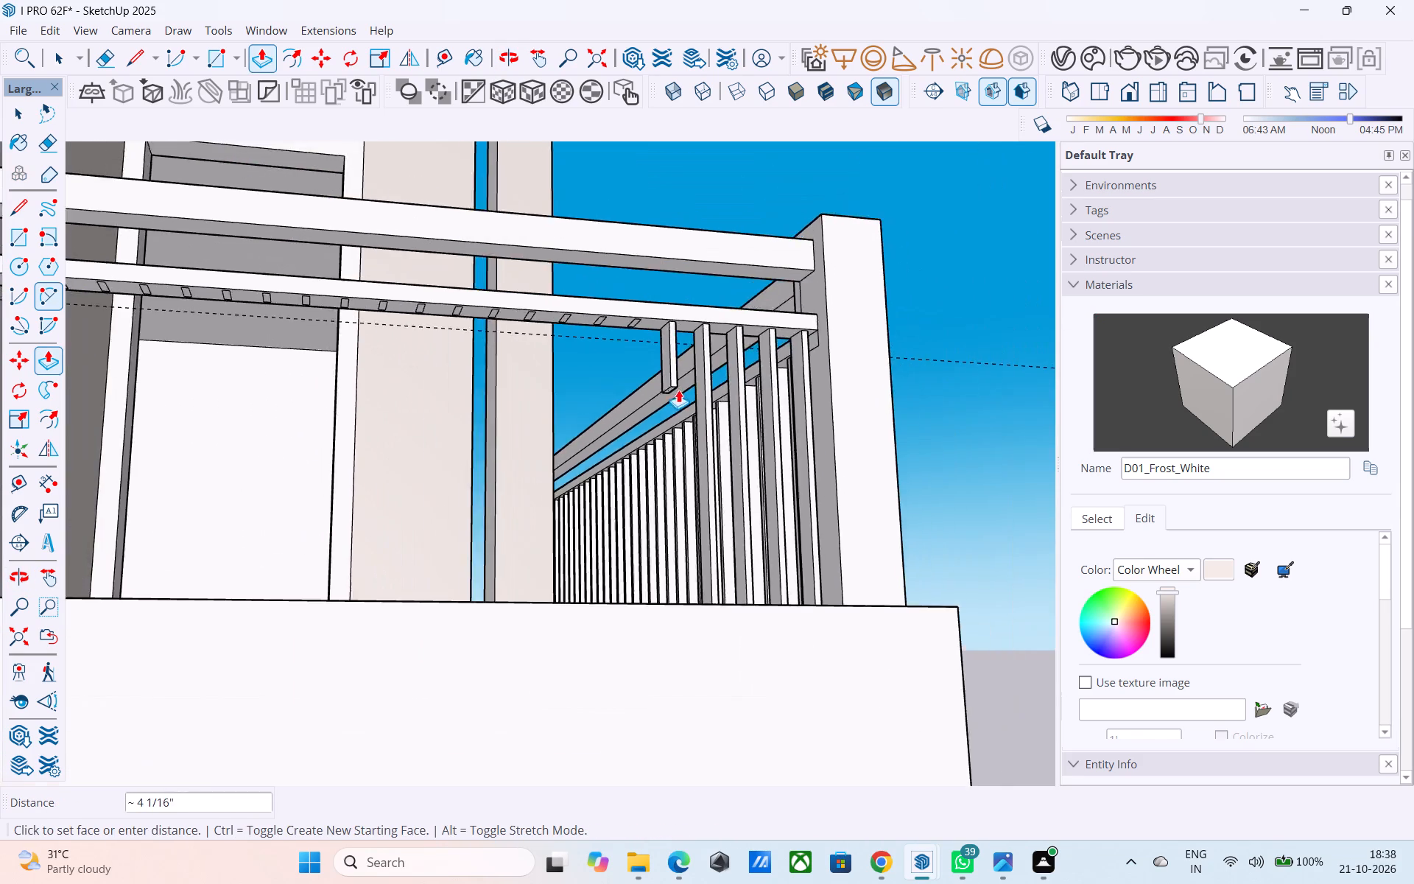
scroll(678, 390, "down", 1)
middle_click_drag(685, 424, 708, 615)
scroll(708, 624, "up", 5)
left_click(676, 720)
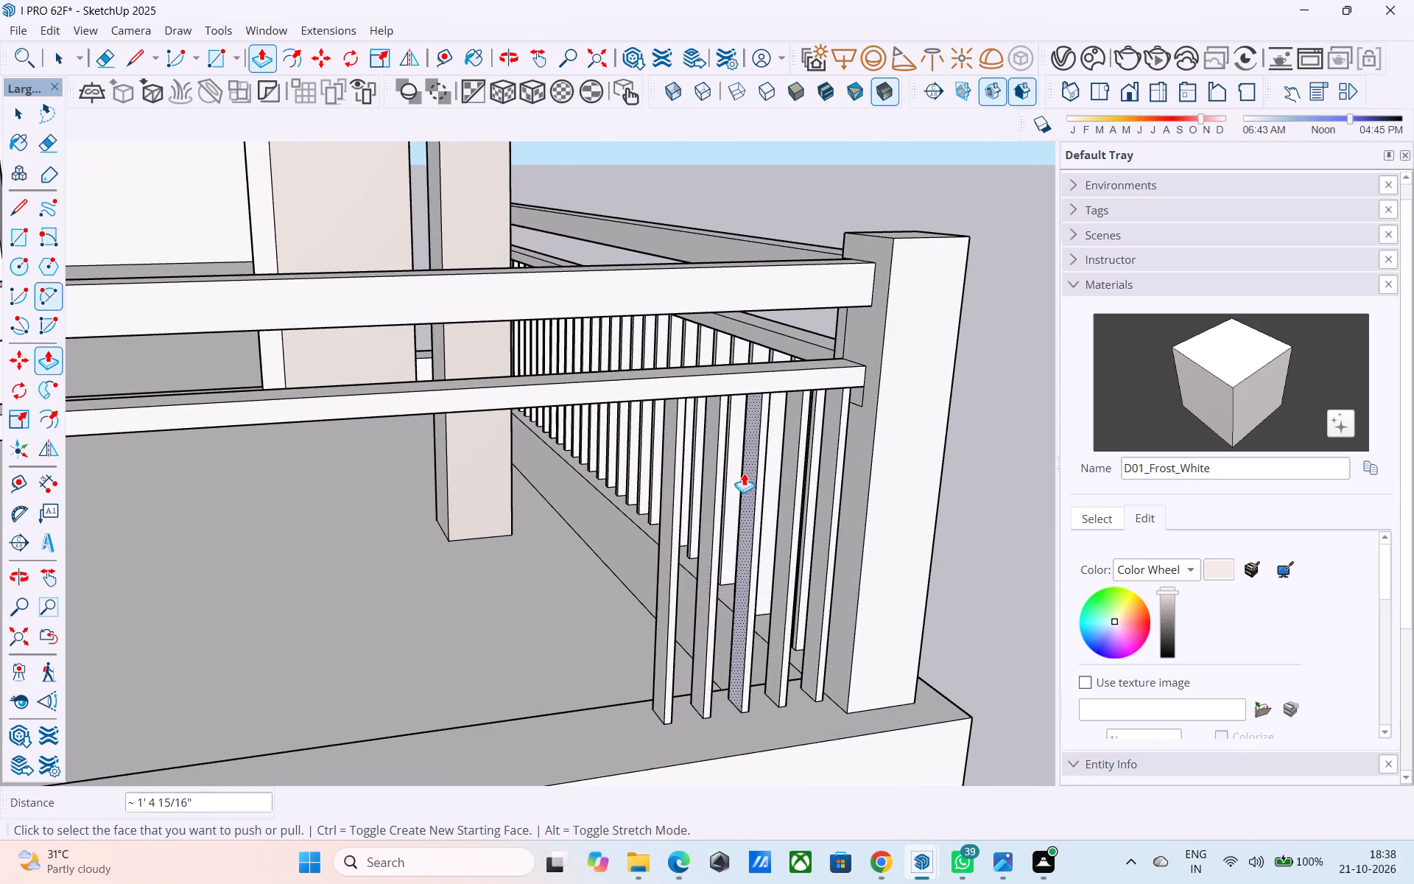
Extrude the shorter side's sixth through ninth baluster profiles from the corner post by the same distance.
middle_click_drag(731, 462, 939, 279, "shift")
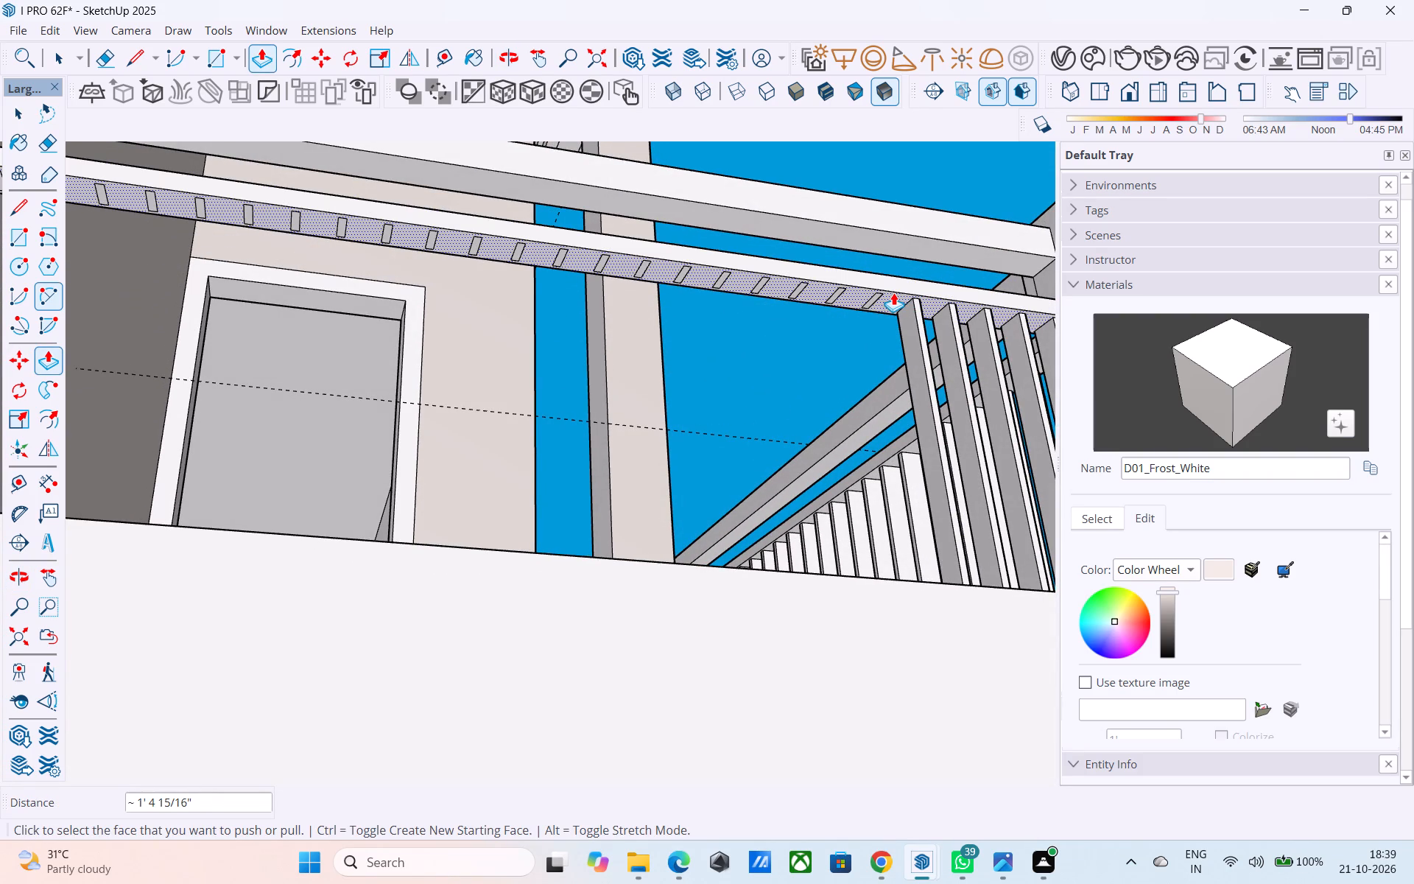
middle_click_drag(858, 321, 815, 323)
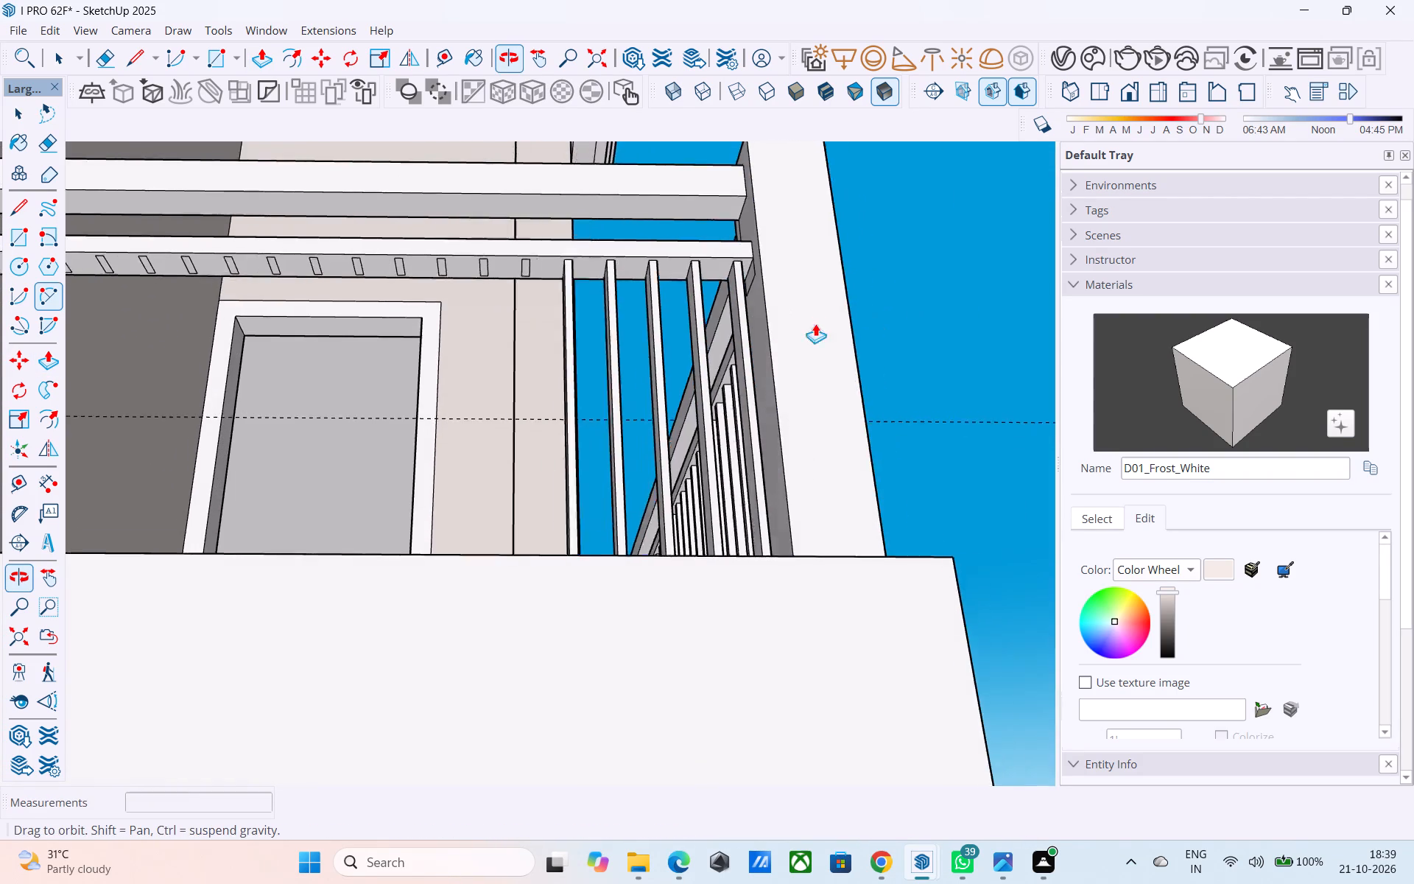
middle_click_drag(815, 323, 817, 325)
middle_click_drag(819, 321, 1032, 343)
scroll(708, 285, "up", 13)
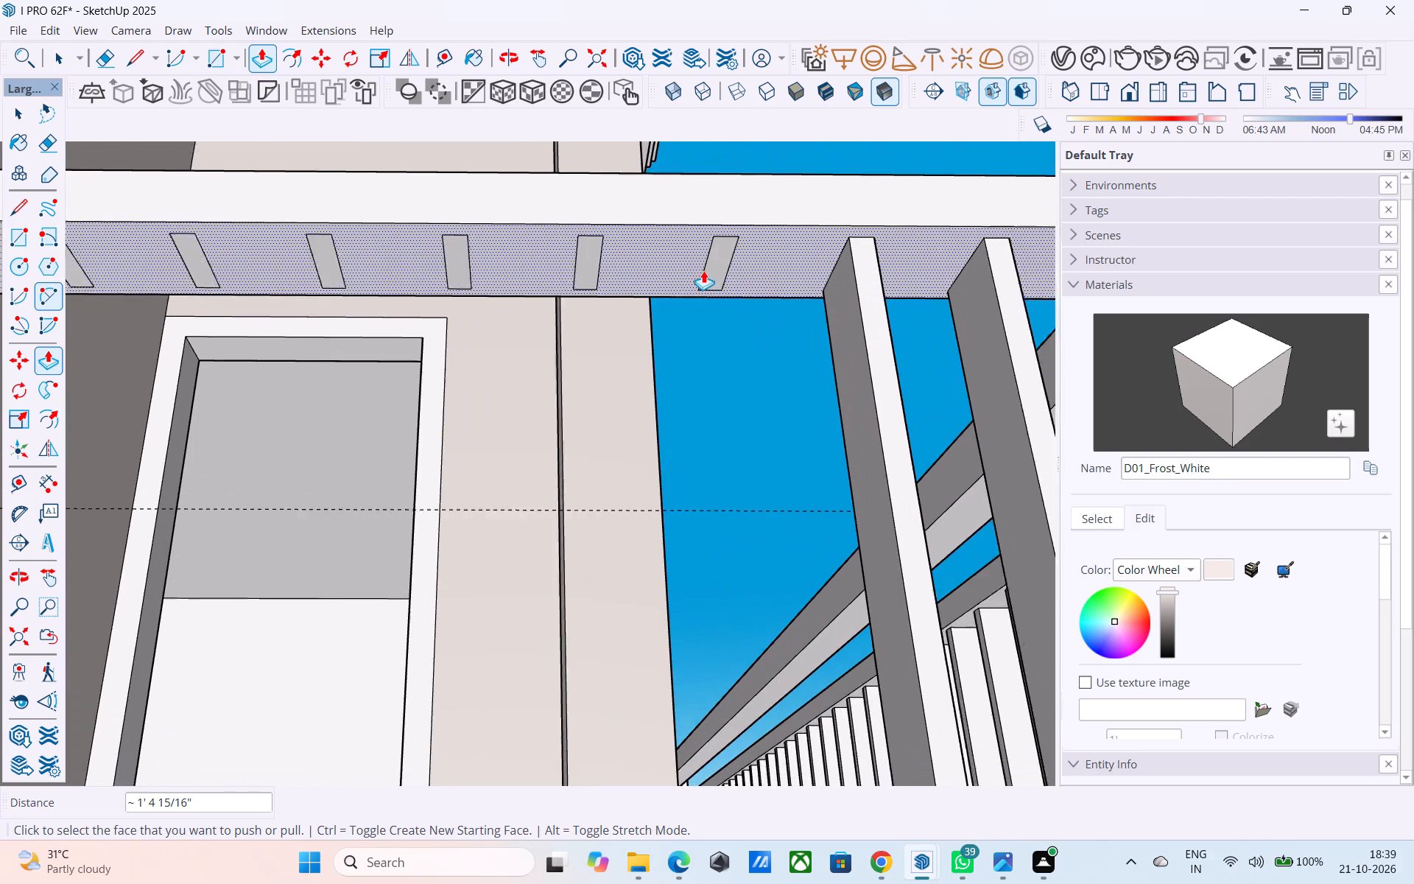
double_click(717, 274)
double_click(571, 254)
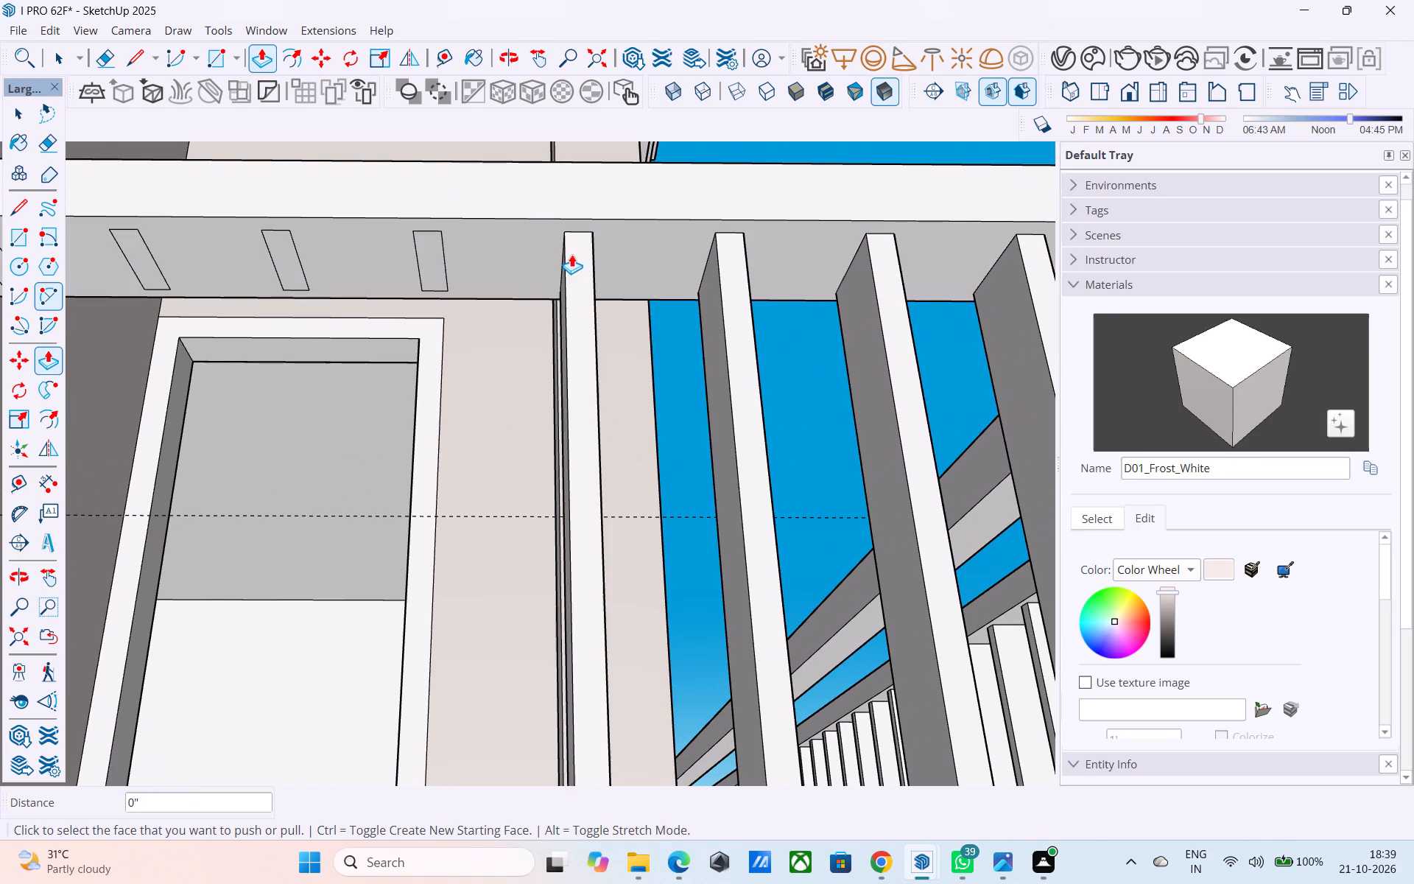
middle_click_drag(474, 253, 843, 252, "shift")
double_click(793, 250)
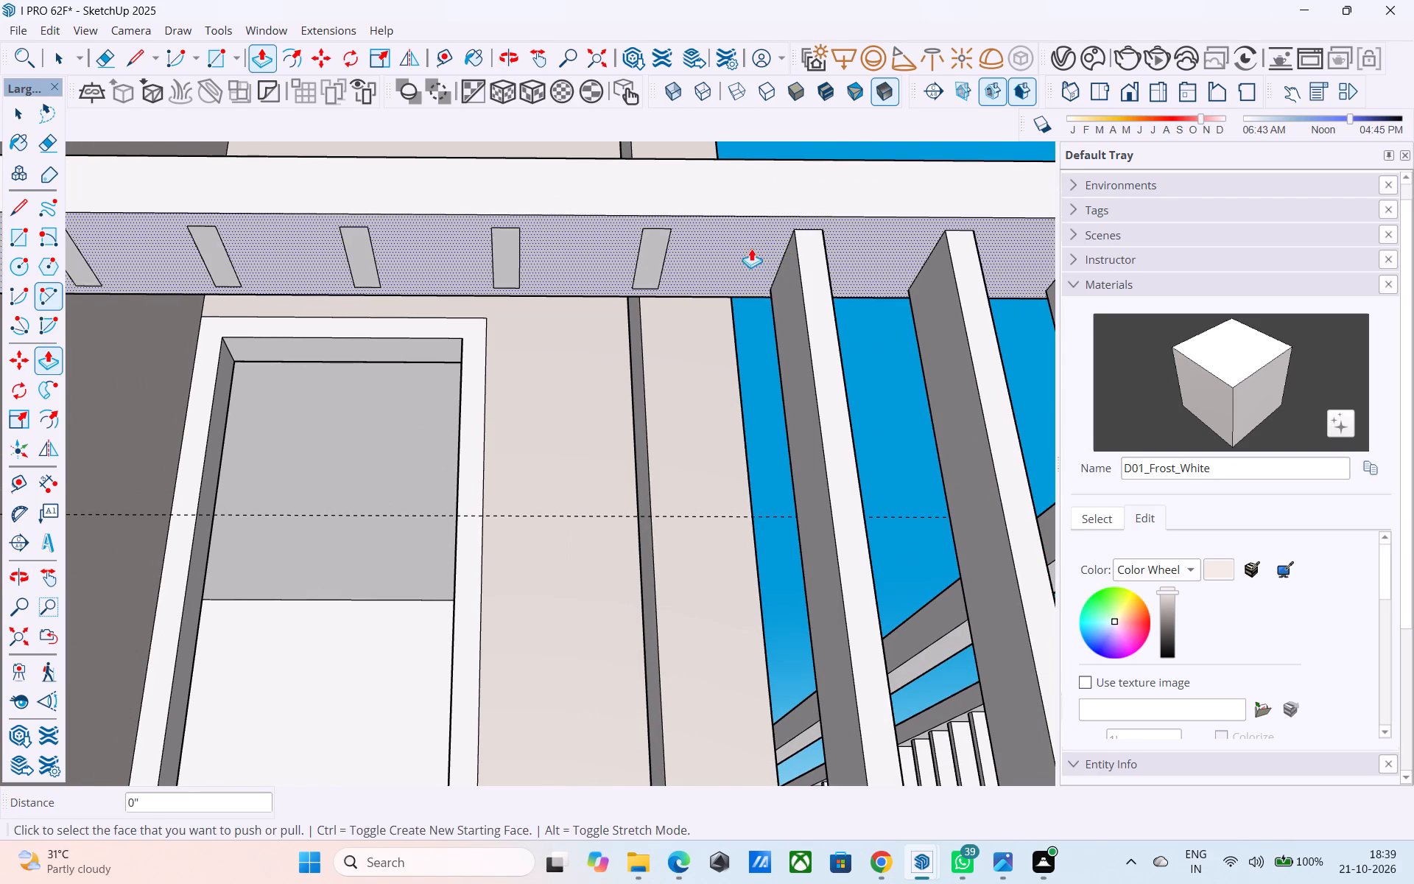
double_click(649, 261)
Extrude the shorter side's tenth through thirteenth baluster profiles from the corner post by the same distance.
middle_click_drag(538, 246, 843, 251, "shift")
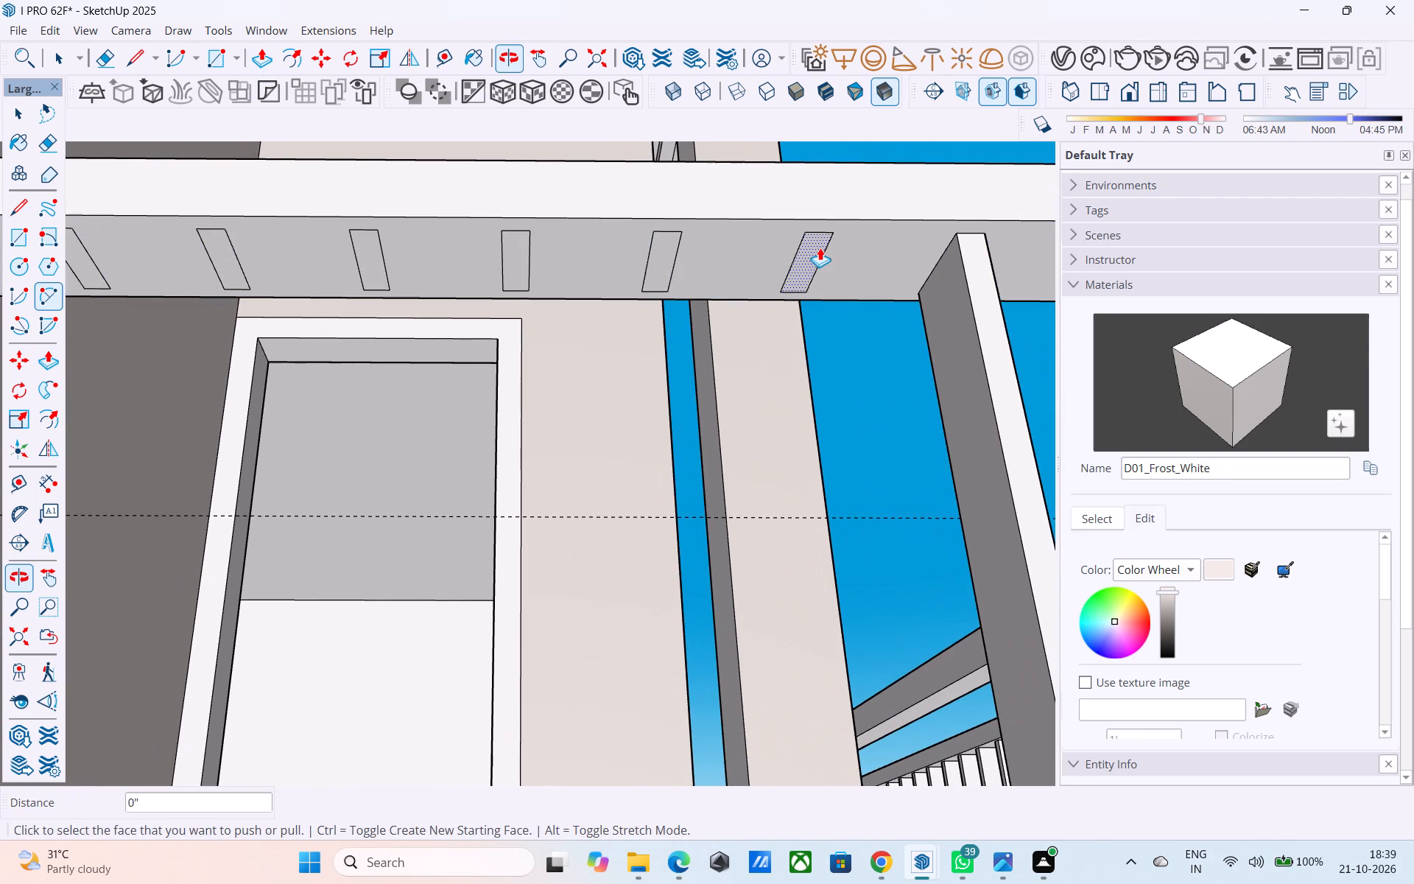
double_click(820, 248)
double_click(660, 253)
middle_click_drag(563, 249, 818, 267)
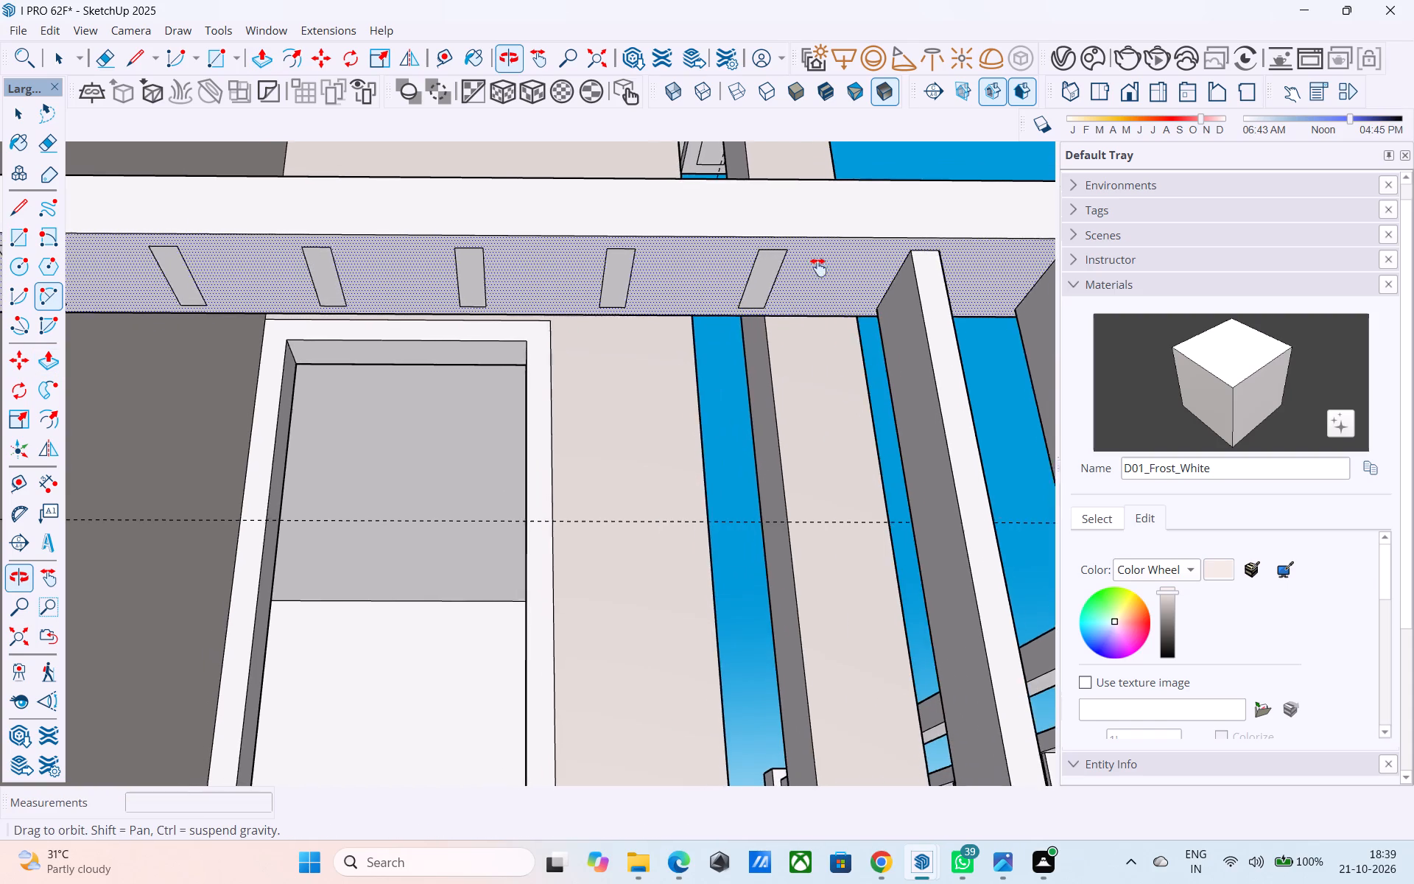
middle_click_drag(818, 267, 969, 288)
double_click(918, 292)
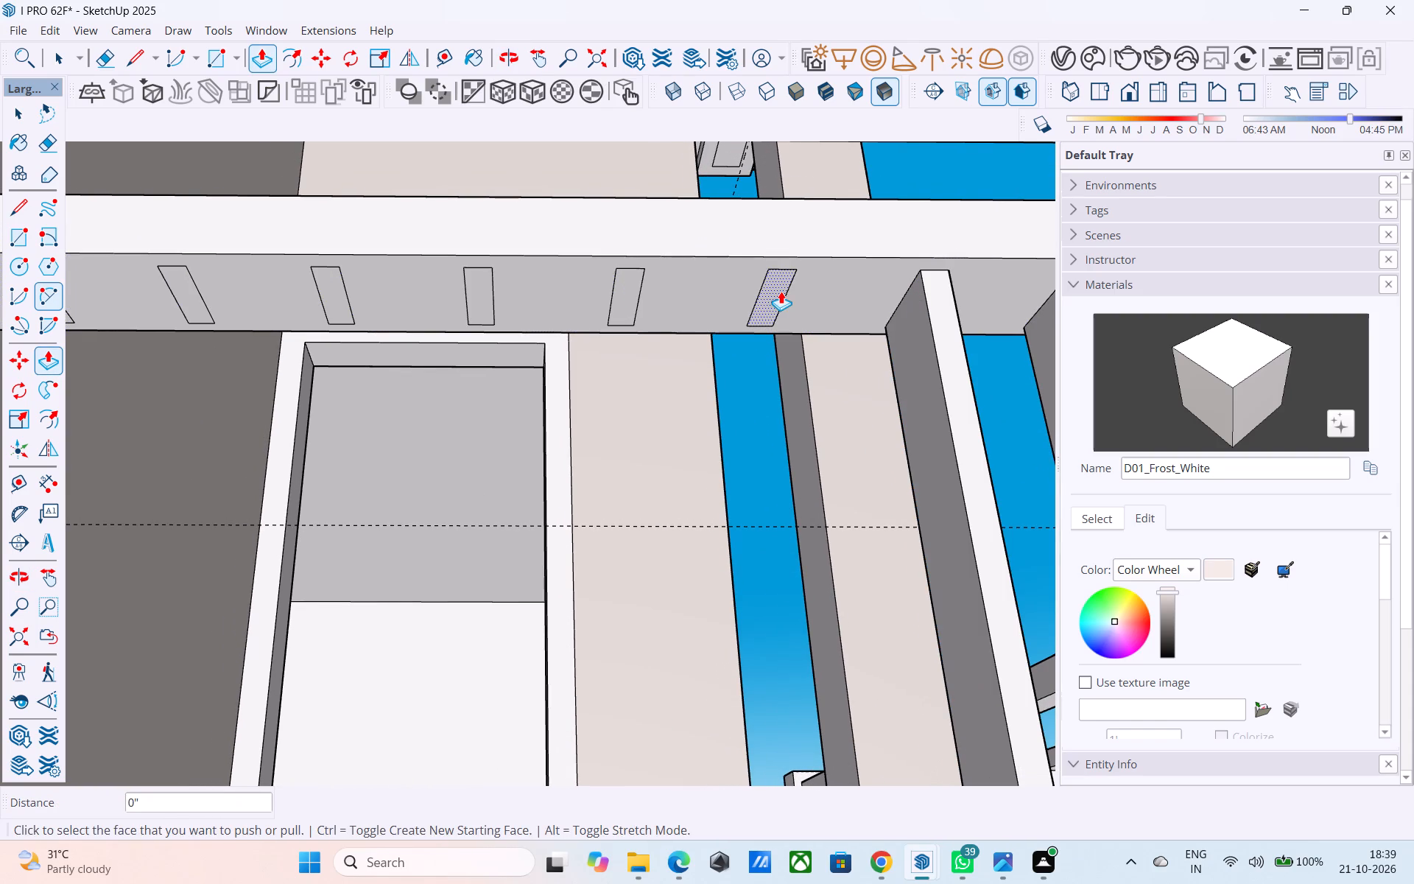
double_click(781, 291)
Extrude the shorter side's fourteenth through seventeenth baluster profiles from the corner post by the same distance.
middle_click_drag(554, 270, 682, 284)
scroll(747, 324, "up", 5)
double_click(753, 312)
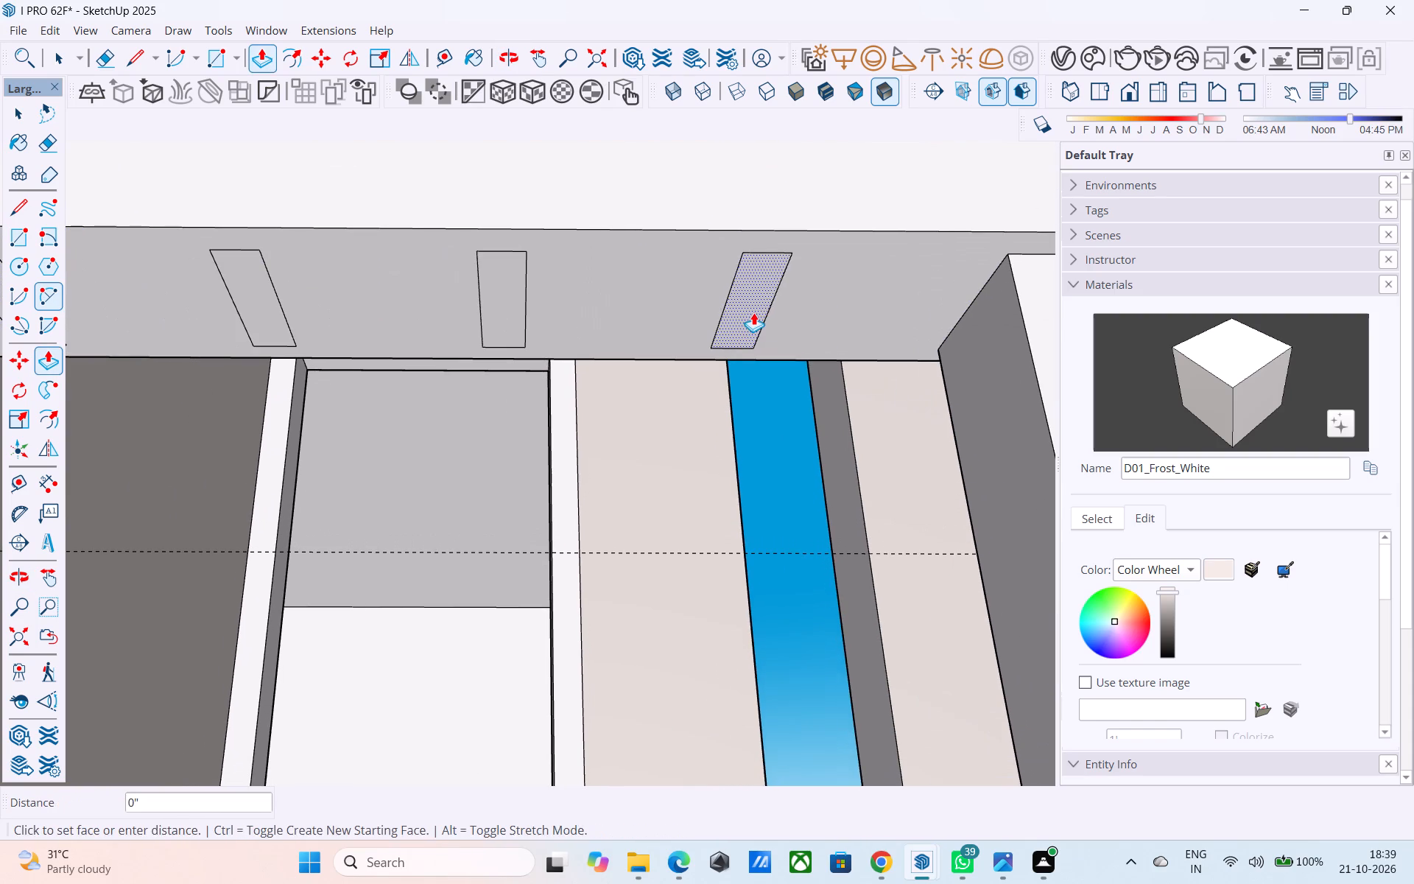
double_click(514, 298)
middle_click_drag(514, 298, 991, 332)
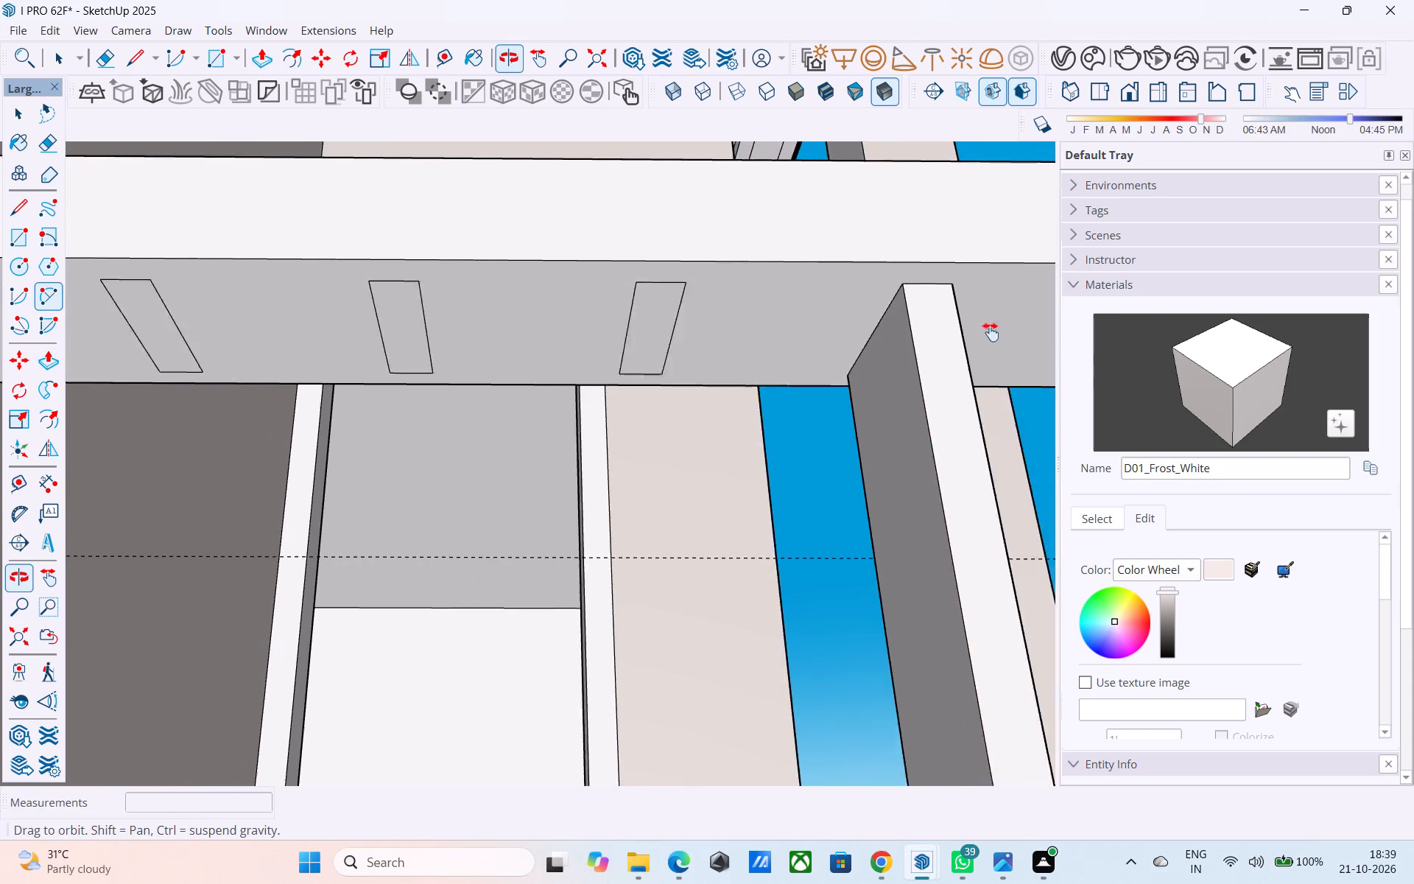
middle_click_drag(991, 332, 1060, 323)
double_click(767, 300)
middle_click_drag(619, 268, 949, 287, "shift")
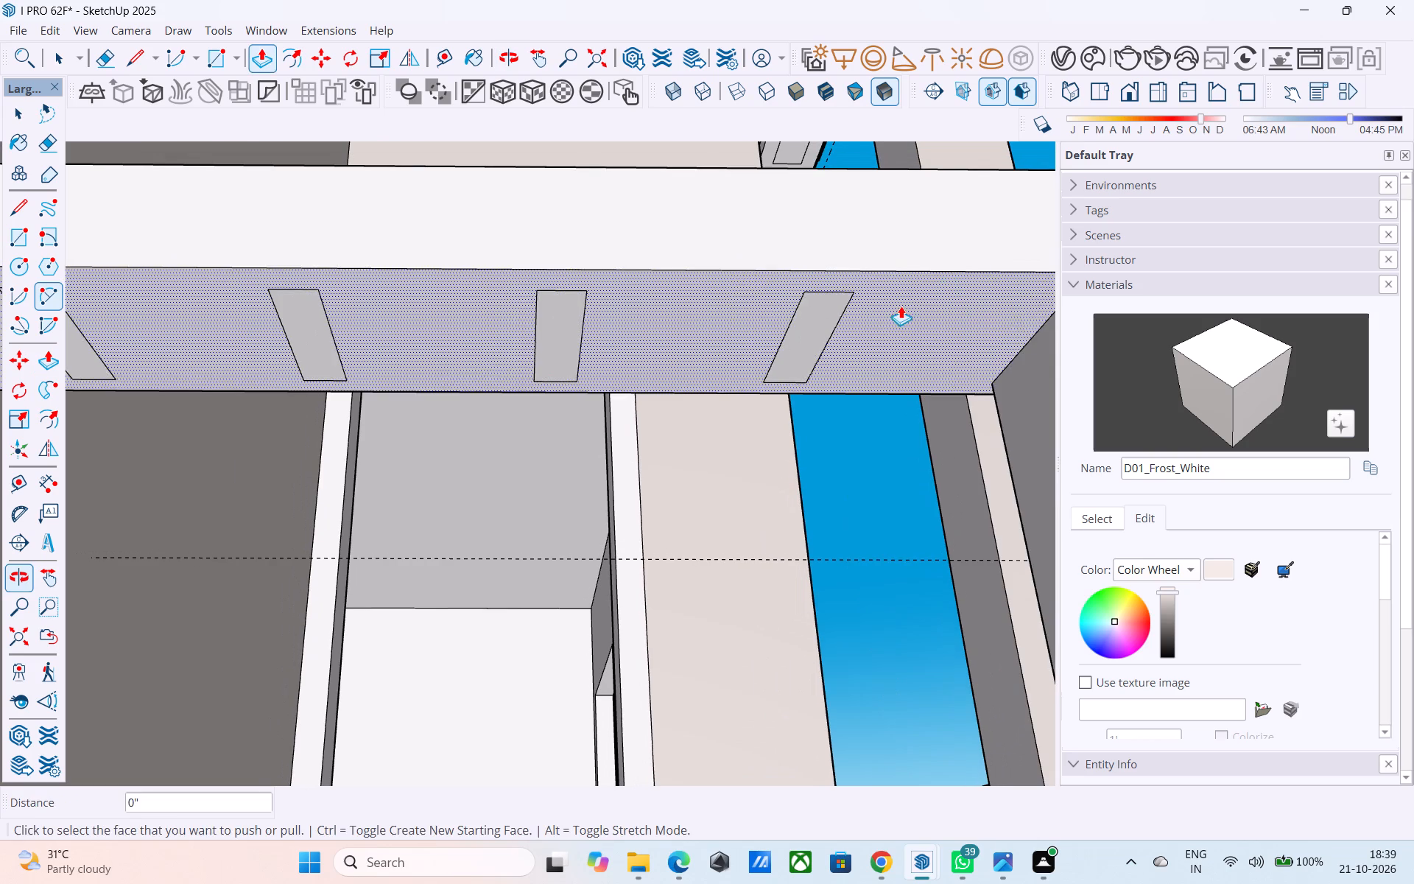
double_click(834, 310)
Extrude the shorter side's eighteenth through twenty-first baluster profiles from the corner post by the same distance.
middle_click_drag(624, 281, 970, 262)
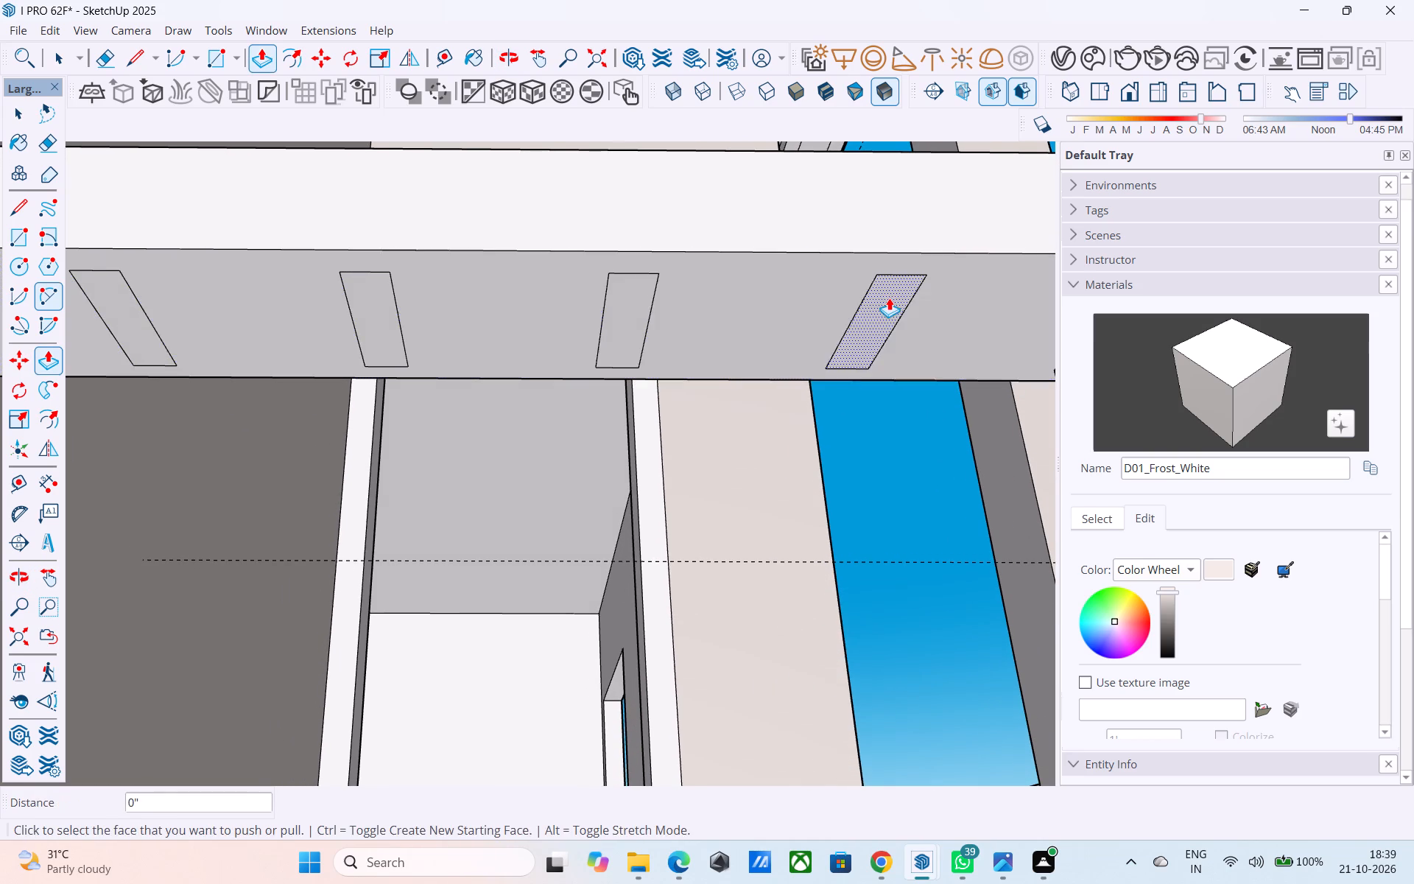
double_click(889, 298)
double_click(626, 309)
middle_click_drag(548, 281, 1133, 232, "shift")
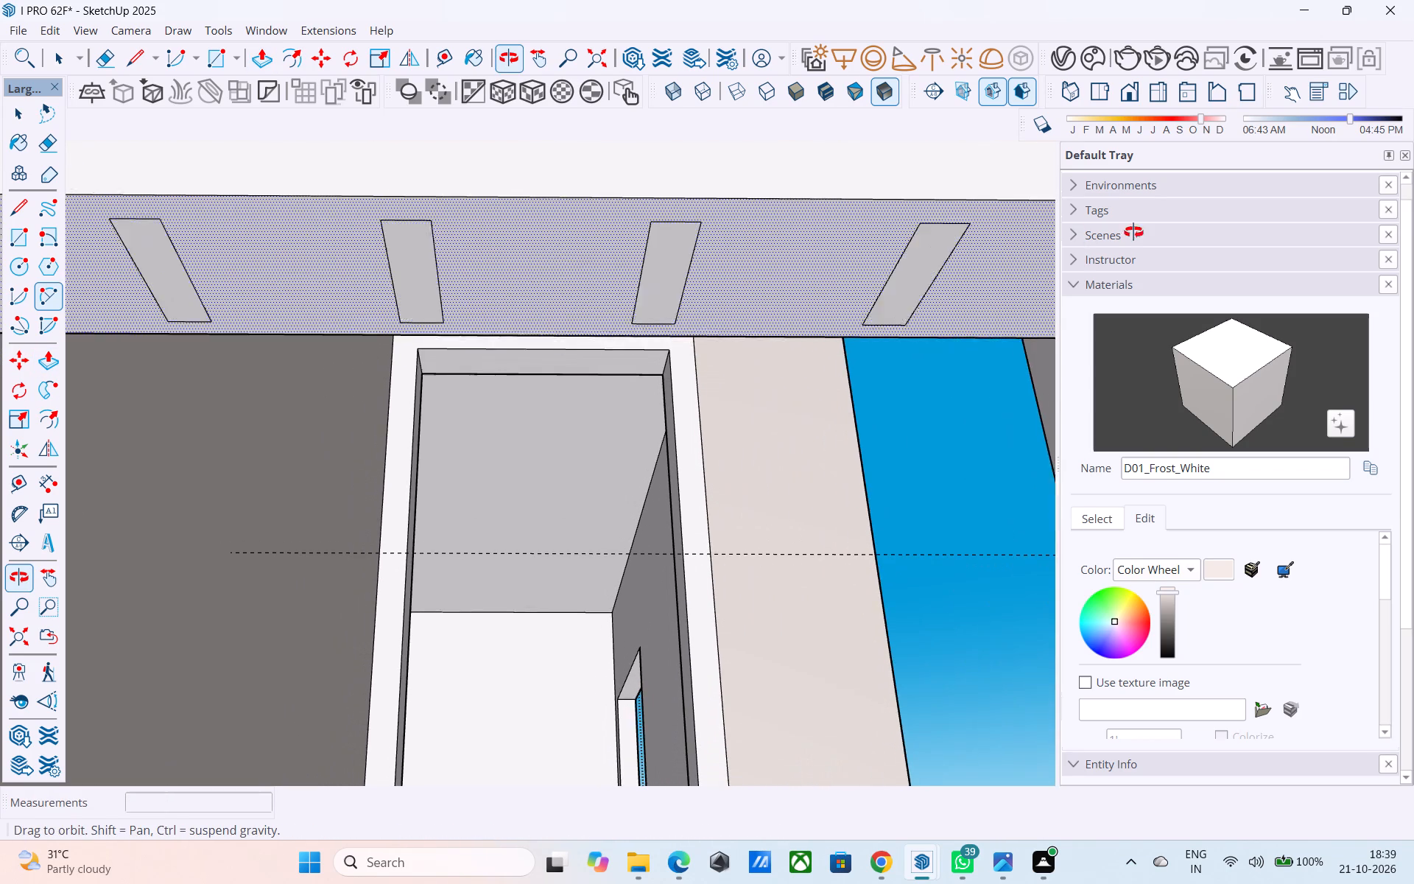
middle_click_drag(1133, 232, 1133, 232, "shift")
double_click(946, 249)
double_click(691, 258)
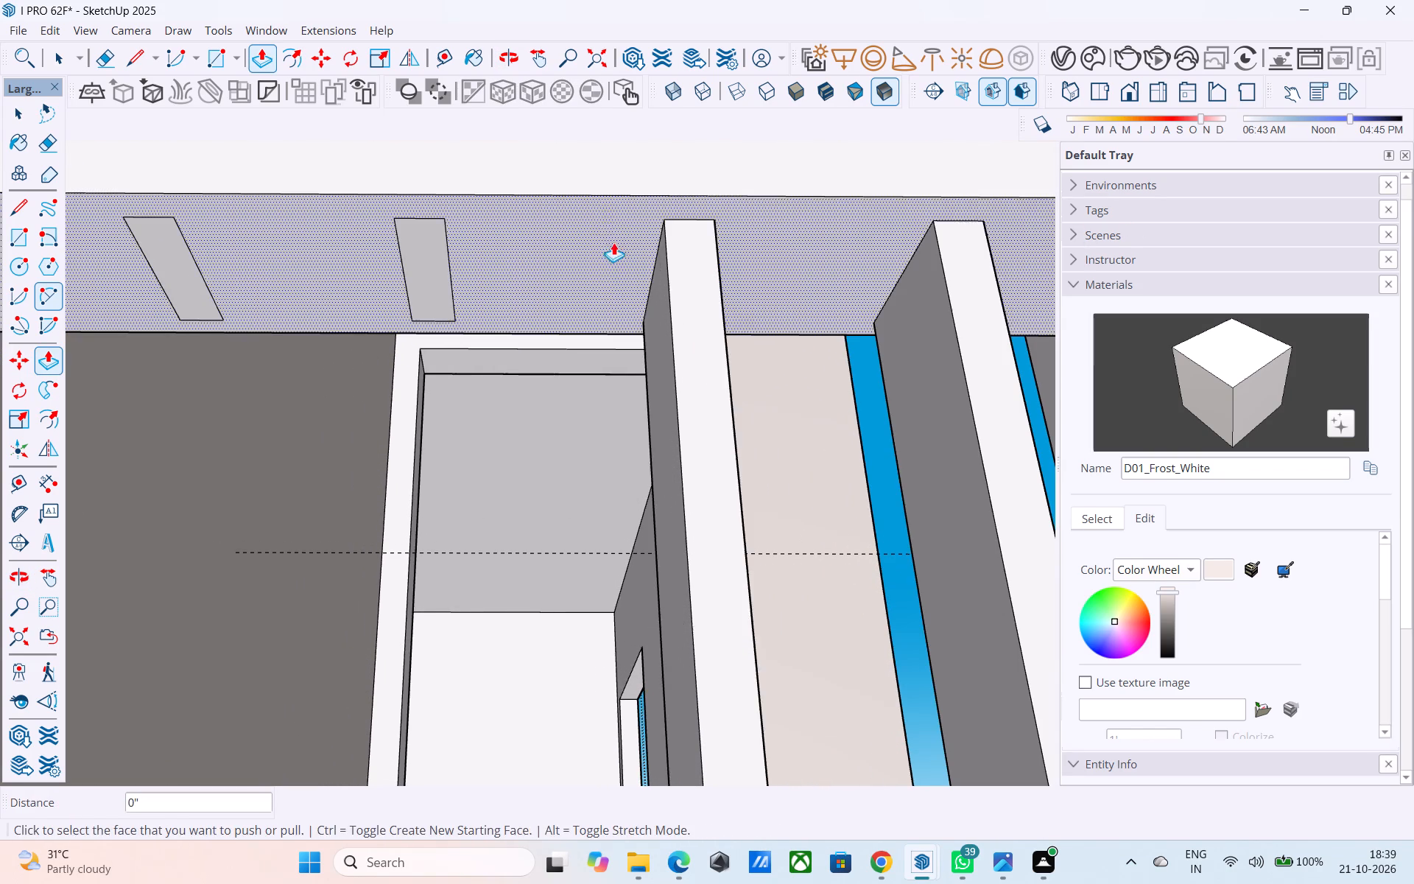
Extrude the shorter side's twenty-second through twenty-sixth baluster profiles from the corner post by the same distance.
middle_click_drag(600, 239, 952, 296, "shift")
double_click(789, 301)
middle_click_drag(682, 281, 1035, 288, "shift")
double_click(853, 296)
middle_click_drag(726, 267, 985, 256)
double_click(845, 287)
middle_click_drag(679, 255, 1080, 269)
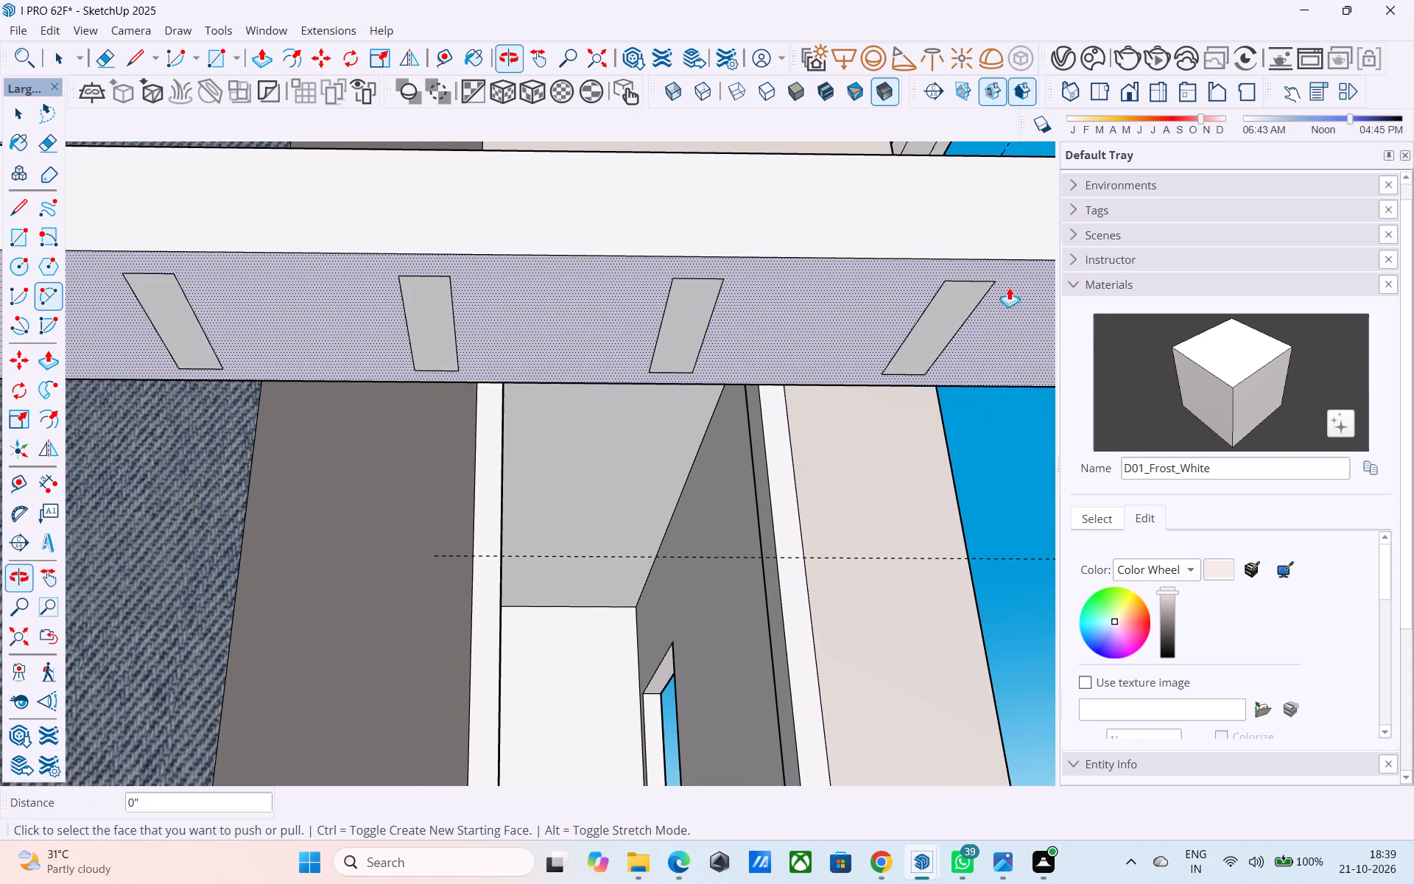
double_click(952, 299)
middle_click_drag(728, 250, 732, 309, "shift")
double_click(688, 358)
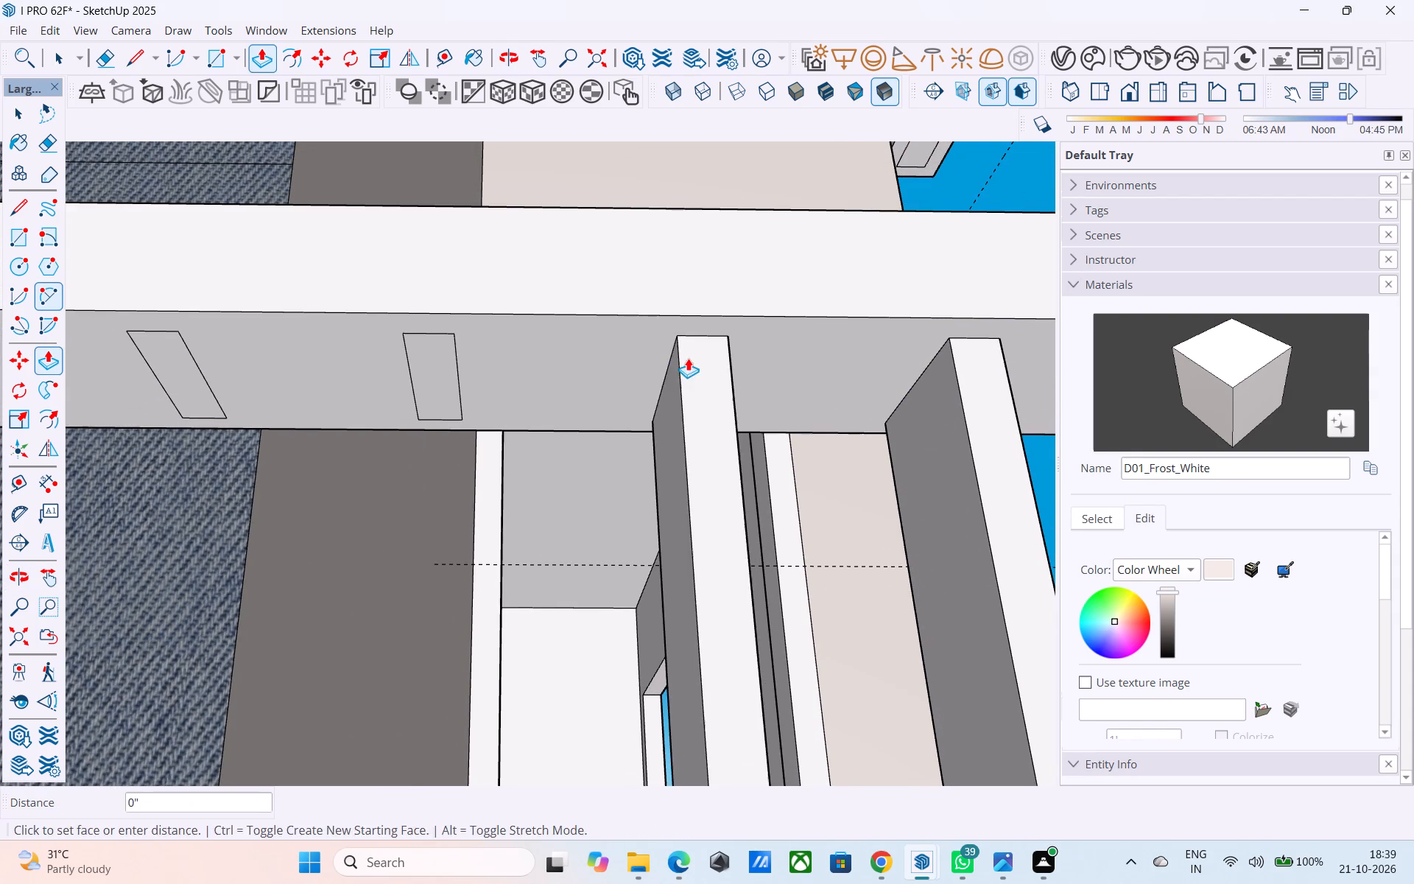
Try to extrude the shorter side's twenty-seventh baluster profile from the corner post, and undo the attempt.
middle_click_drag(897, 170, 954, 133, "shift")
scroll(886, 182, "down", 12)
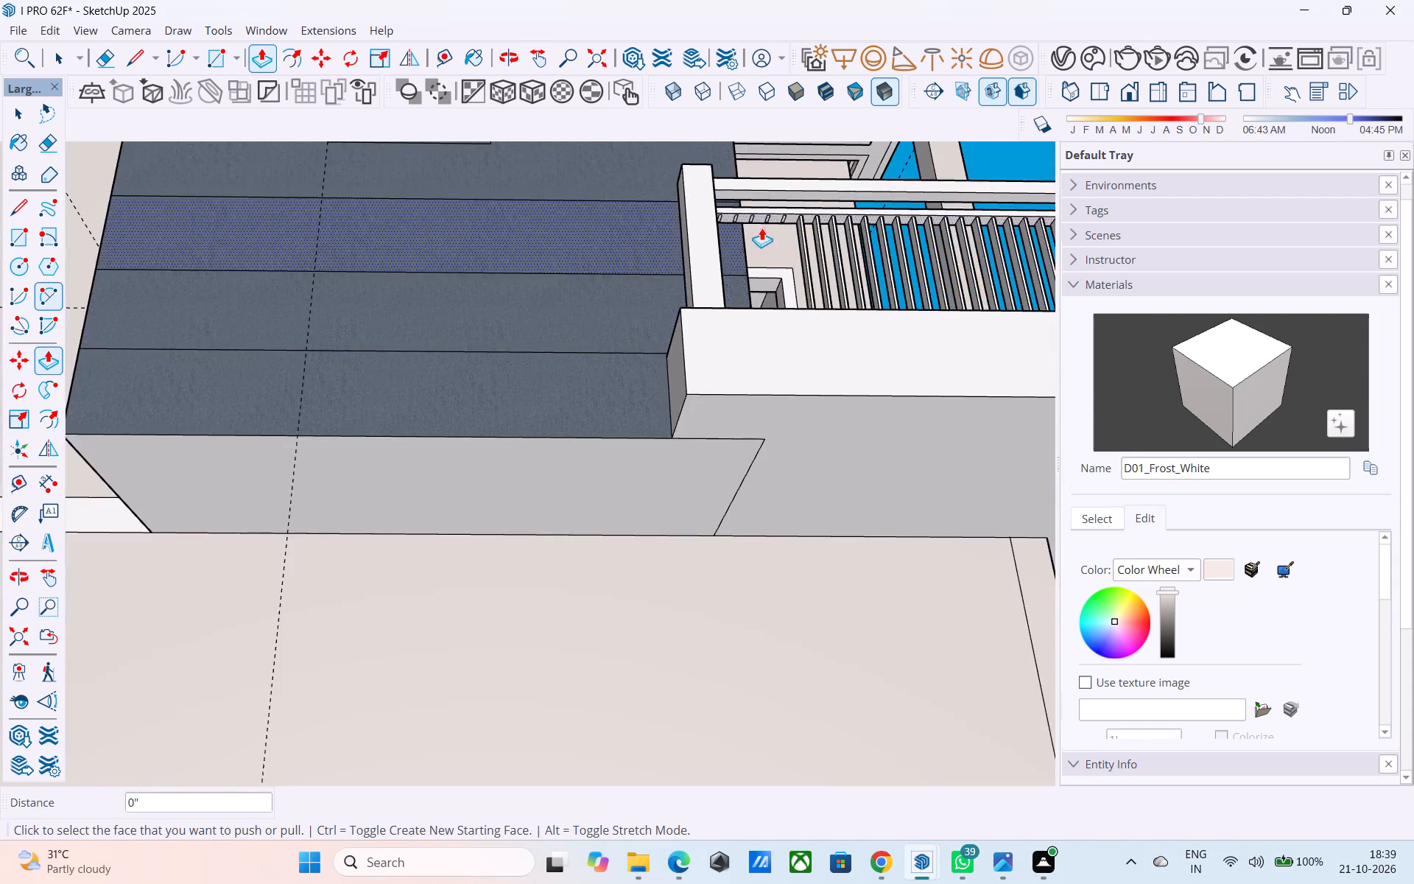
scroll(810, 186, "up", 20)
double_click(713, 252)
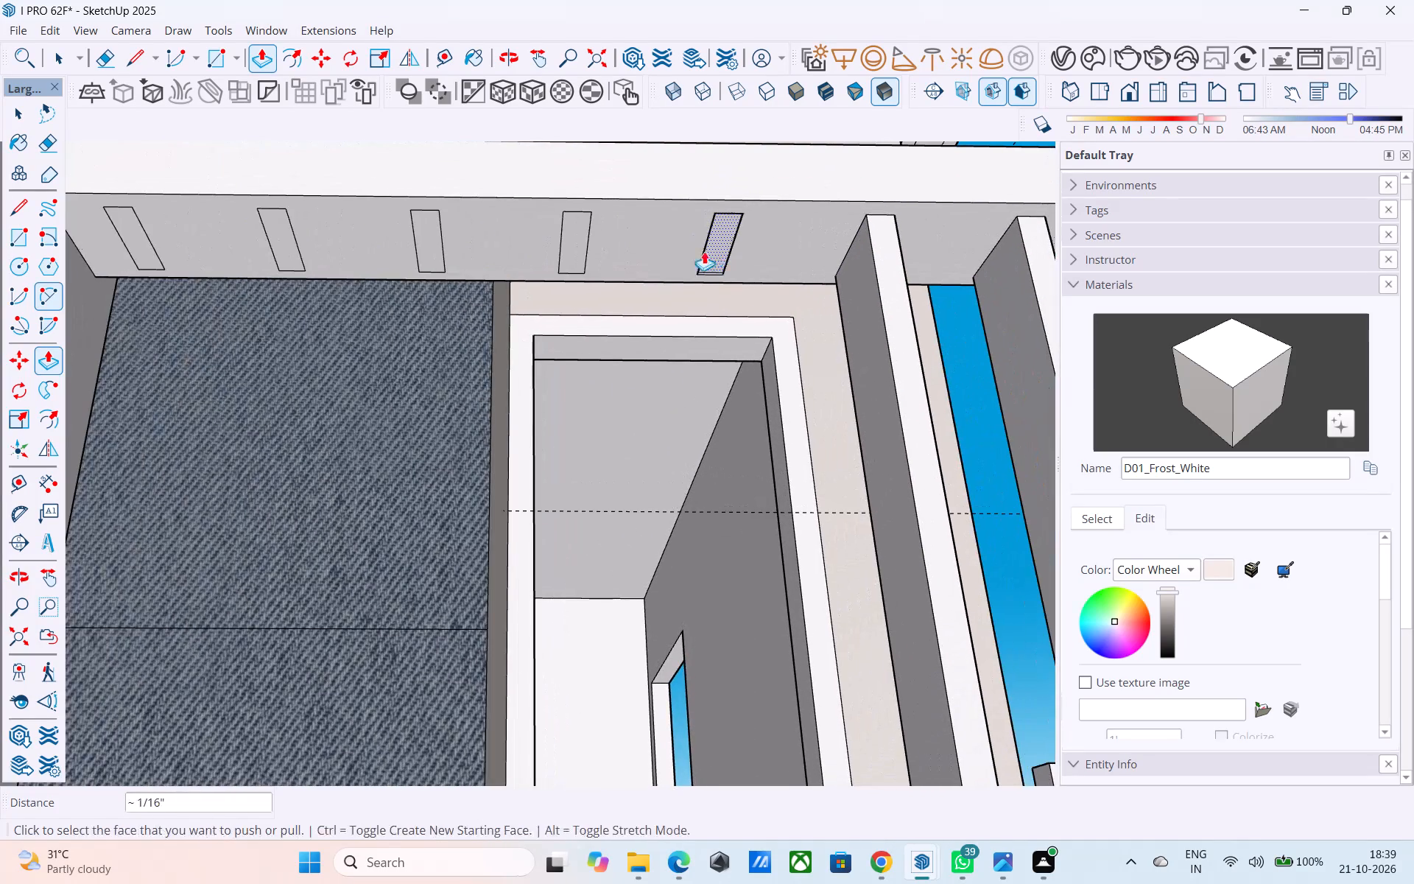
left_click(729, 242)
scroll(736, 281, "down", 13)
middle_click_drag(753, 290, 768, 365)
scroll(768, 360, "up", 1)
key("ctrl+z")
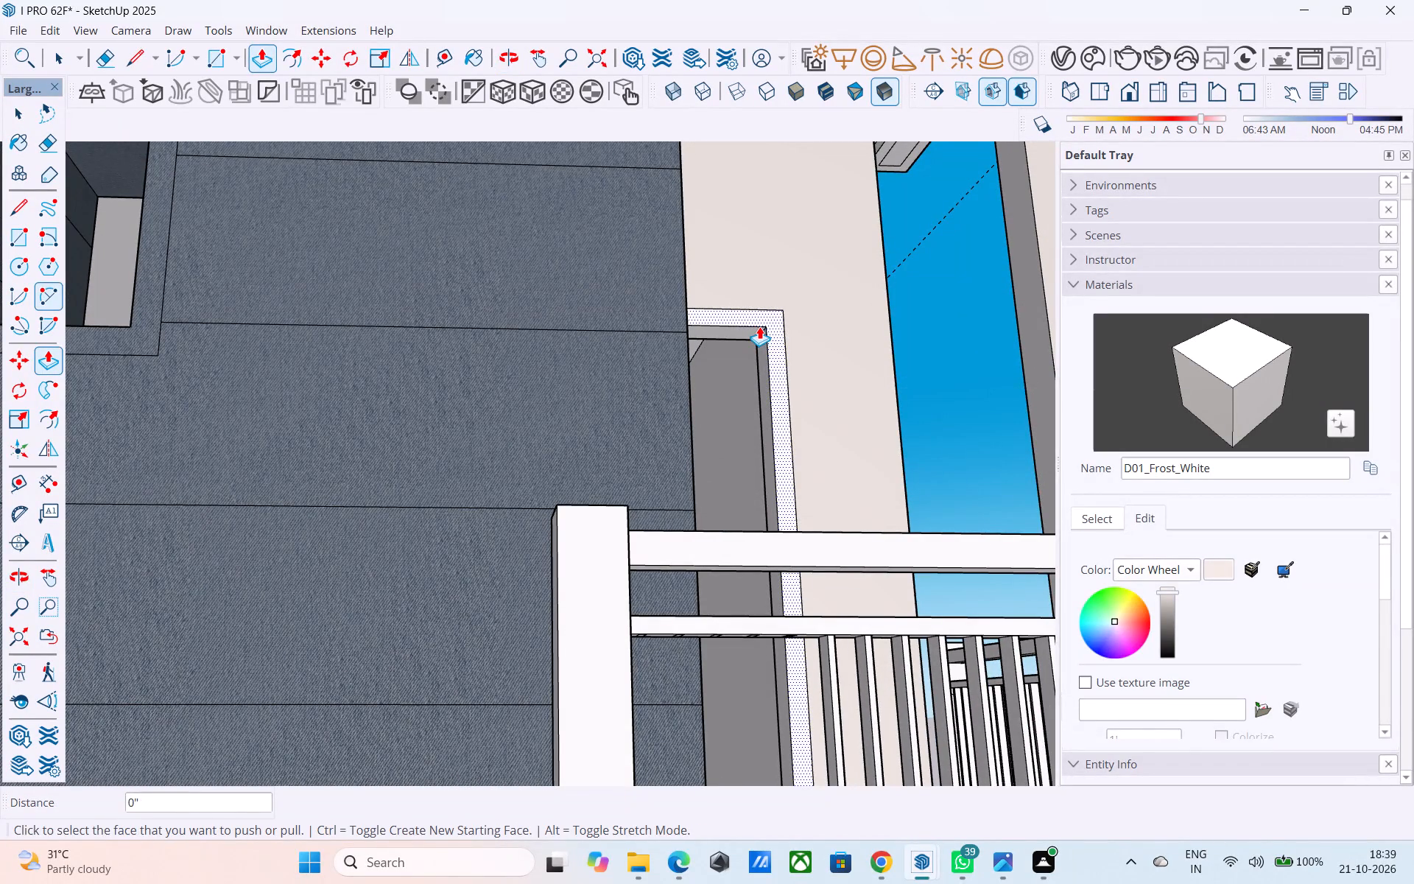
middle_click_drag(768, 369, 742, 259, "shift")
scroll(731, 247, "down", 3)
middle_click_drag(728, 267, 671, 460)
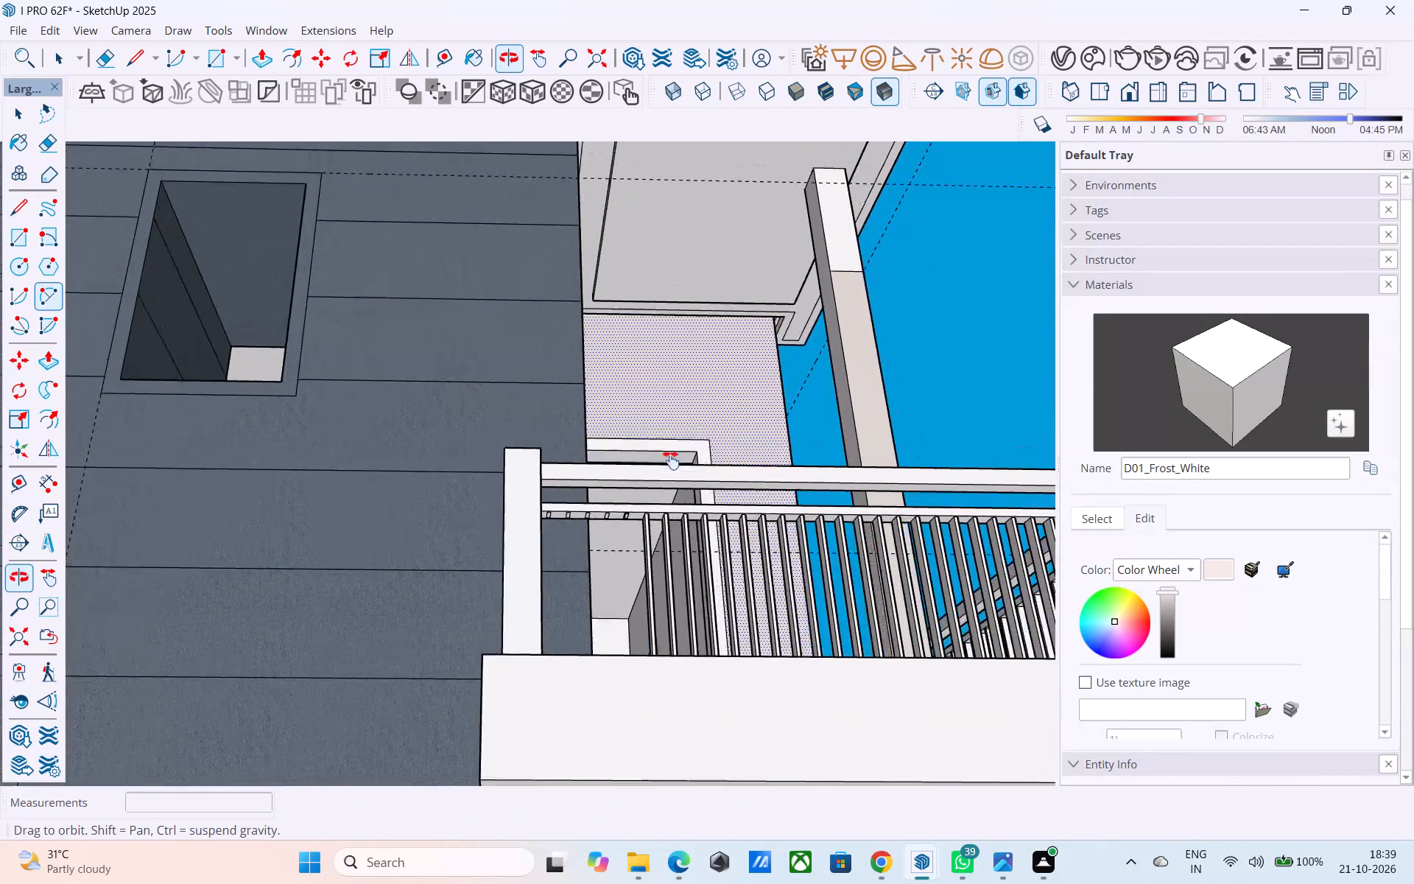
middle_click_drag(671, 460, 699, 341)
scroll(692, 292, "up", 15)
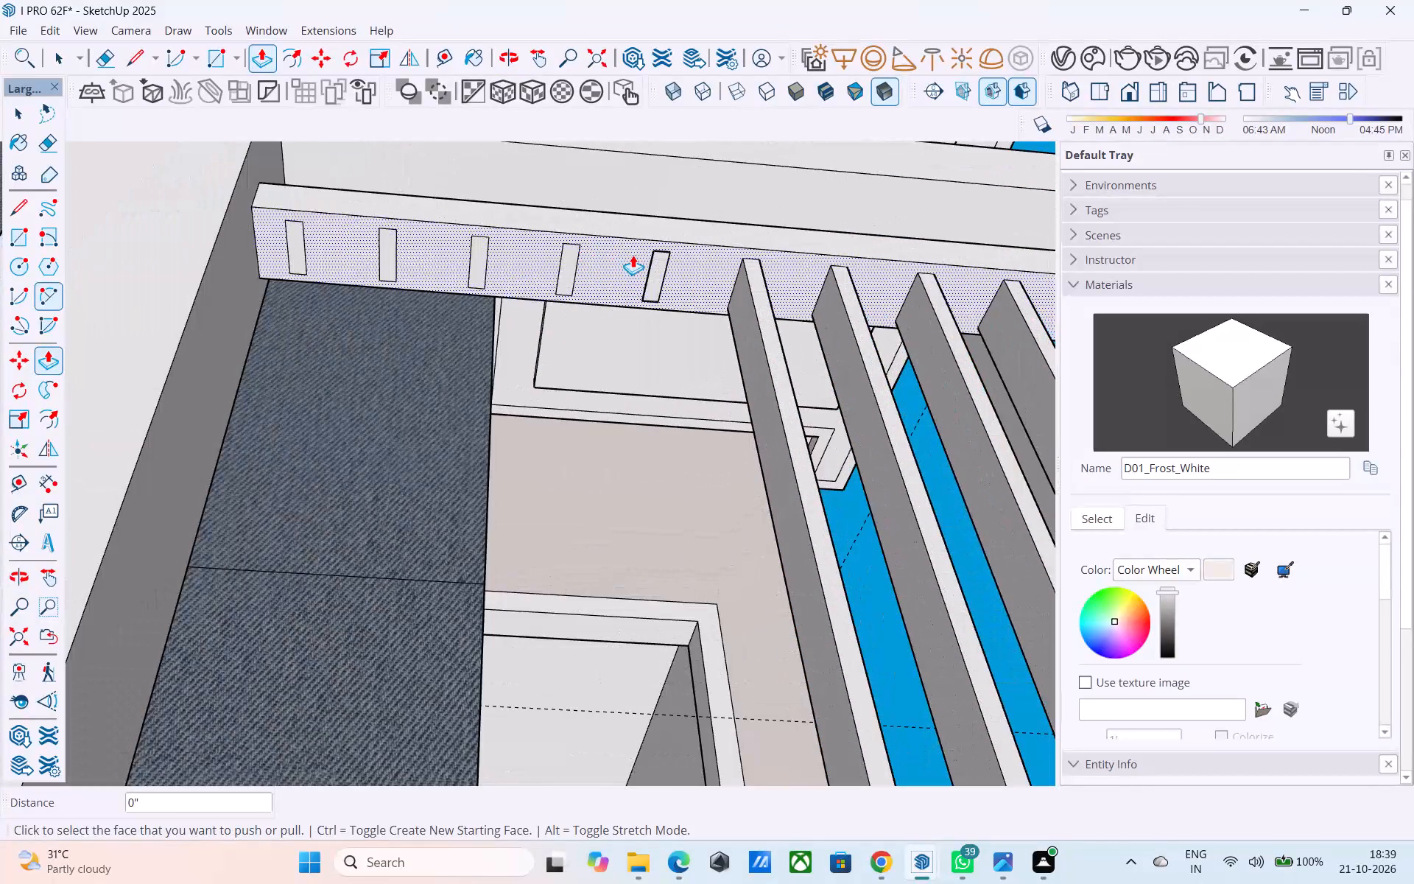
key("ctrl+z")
Extrude the shorter side's twenty-seventh baluster profile down to the parapet top, about 1' 4 15/16".
scroll(659, 265, "up", 7)
left_click(659, 265)
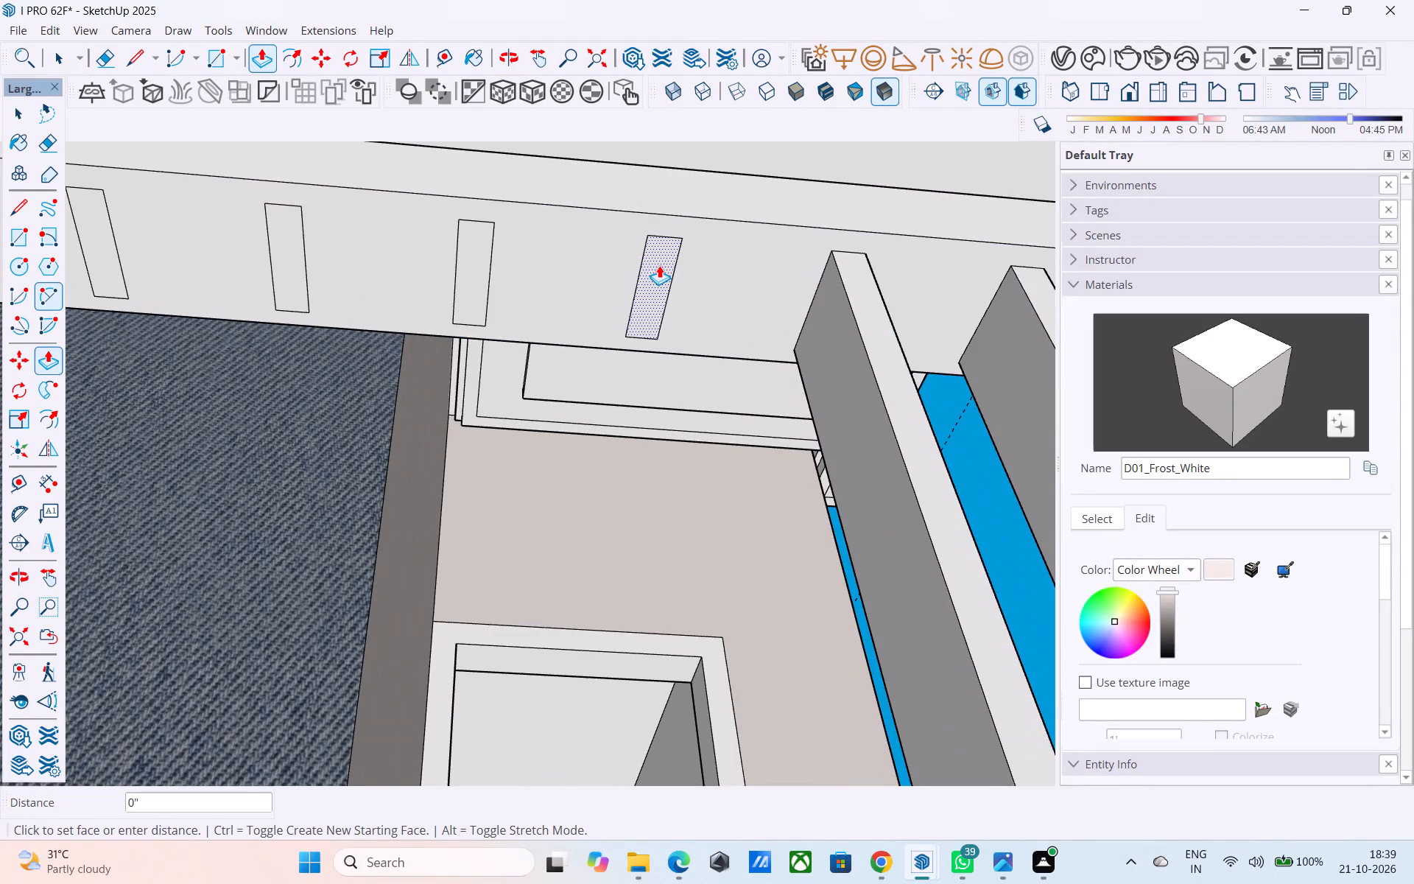
scroll(659, 265, "down", 17)
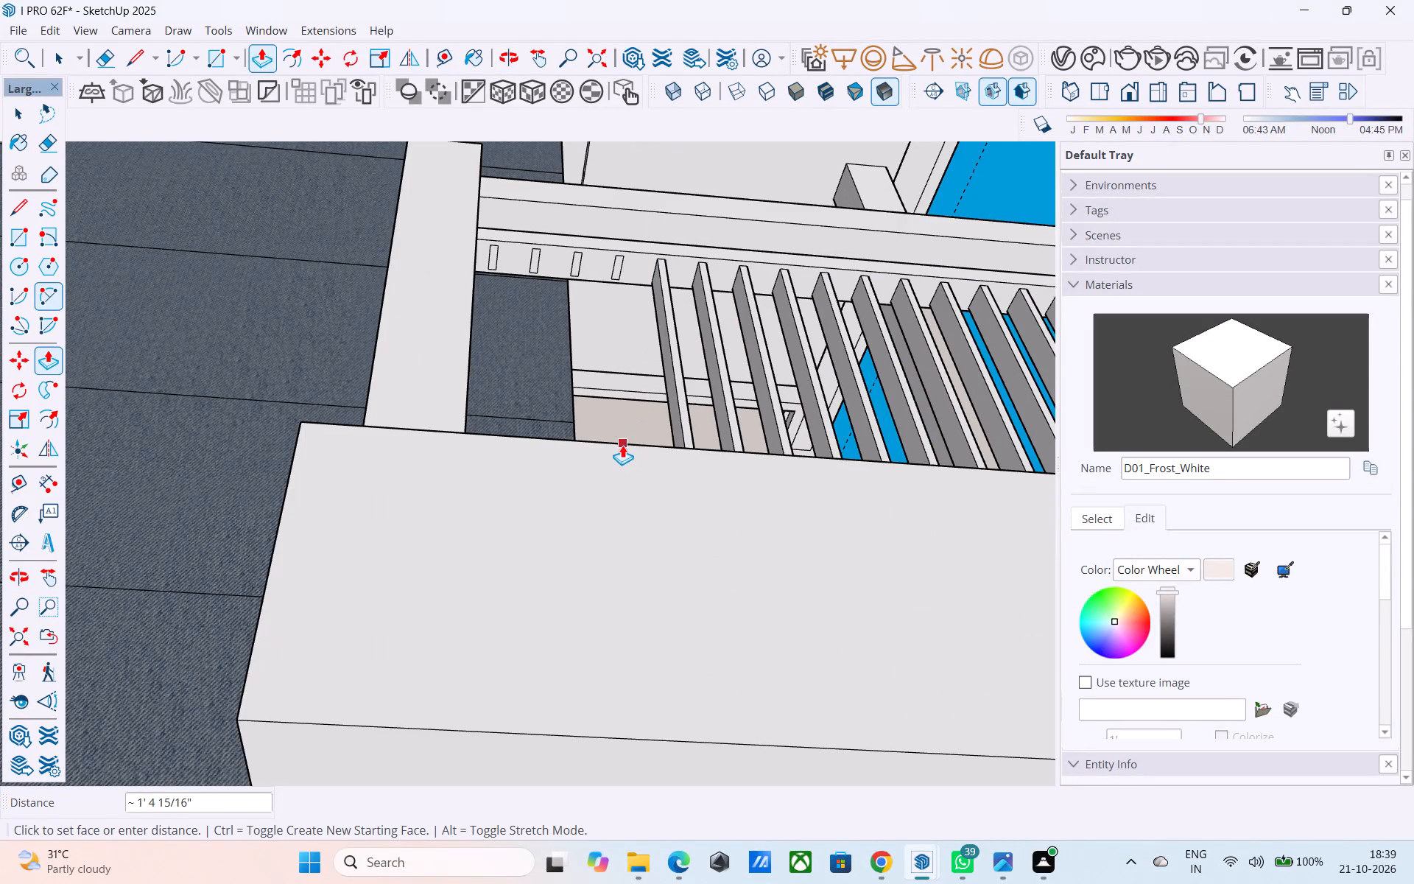
left_click(622, 445)
Extrude the shorter side's twenty-eighth through thirty-first baluster profiles from the corner post by the same distance.
scroll(649, 277, "up", 9)
double_click(604, 256)
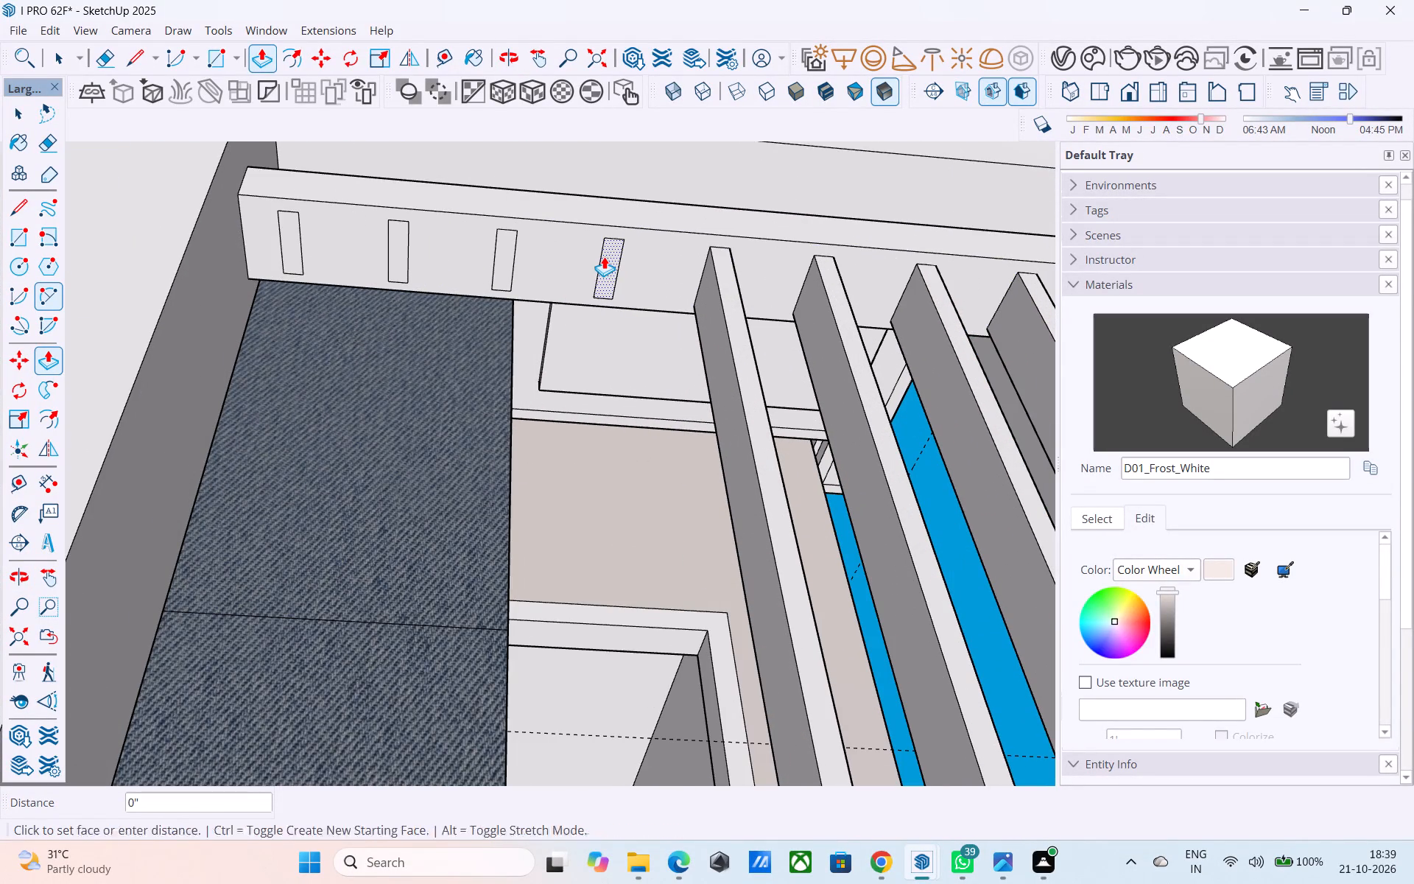
double_click(500, 237)
double_click(401, 238)
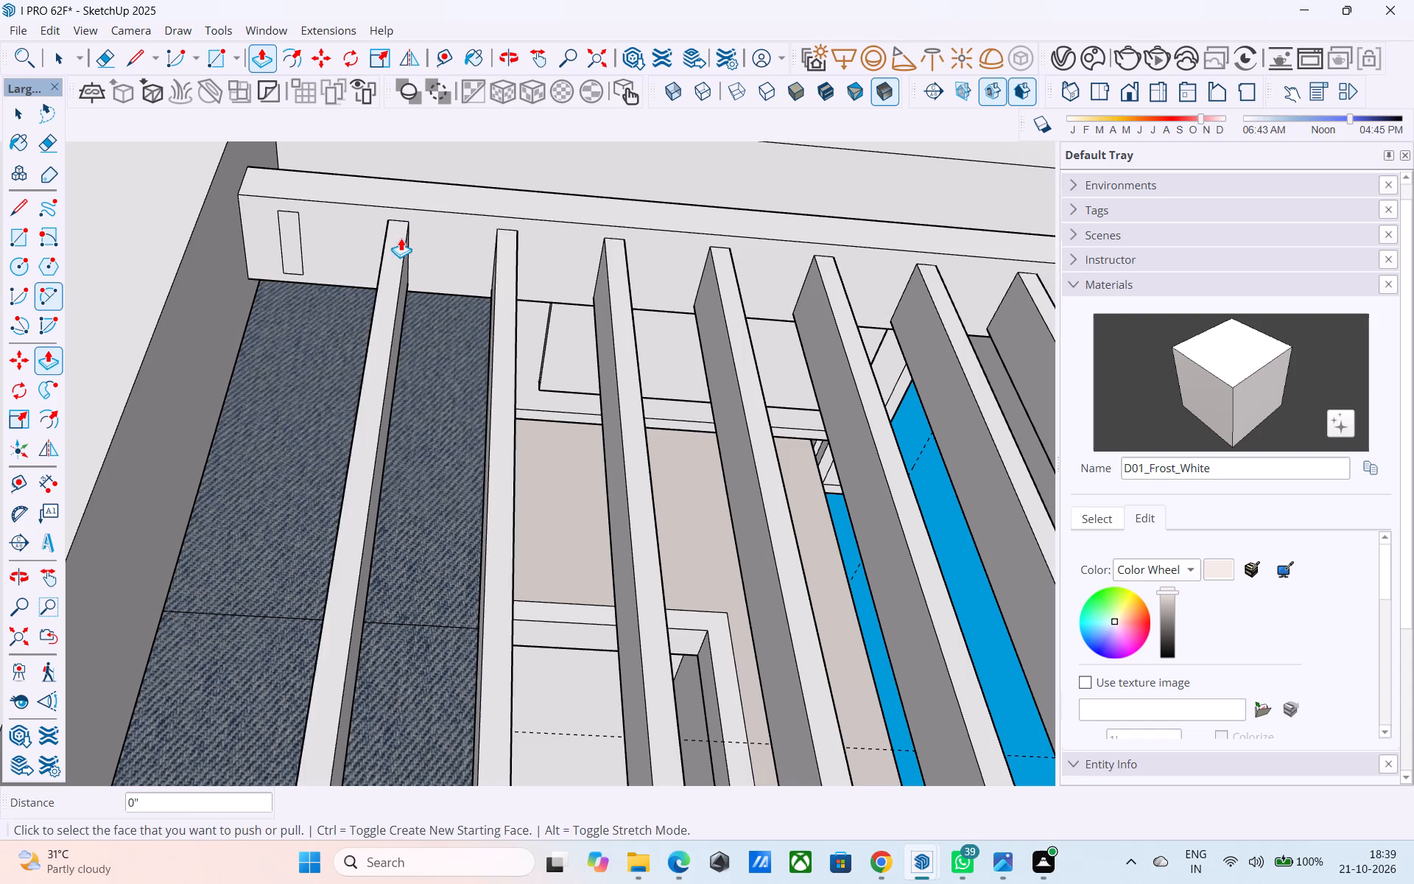
scroll(367, 217, "up", 1)
middle_click_drag(367, 217, 666, 248, "shift")
double_click(570, 263)
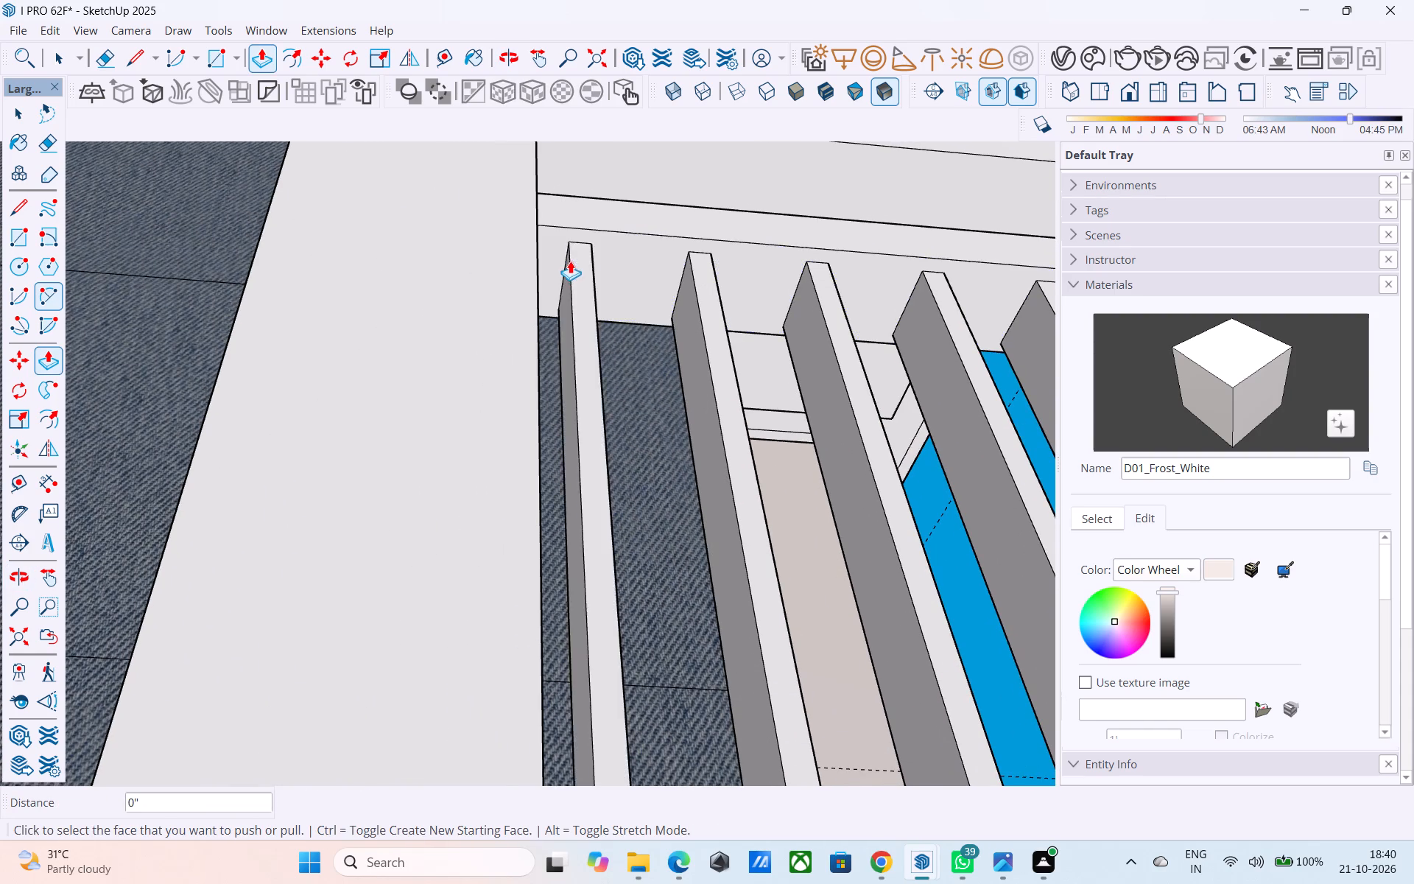
Examine the railings of both corner balconies and the surrounding façade from below, above and farther away.
scroll(570, 253, "down", 13)
middle_click_drag(557, 234, 353, 404)
scroll(338, 396, "down", 1)
scroll(338, 399, "up", 1)
scroll(339, 400, "down", 5)
scroll(367, 357, "up", 1)
scroll(368, 355, "down", 11)
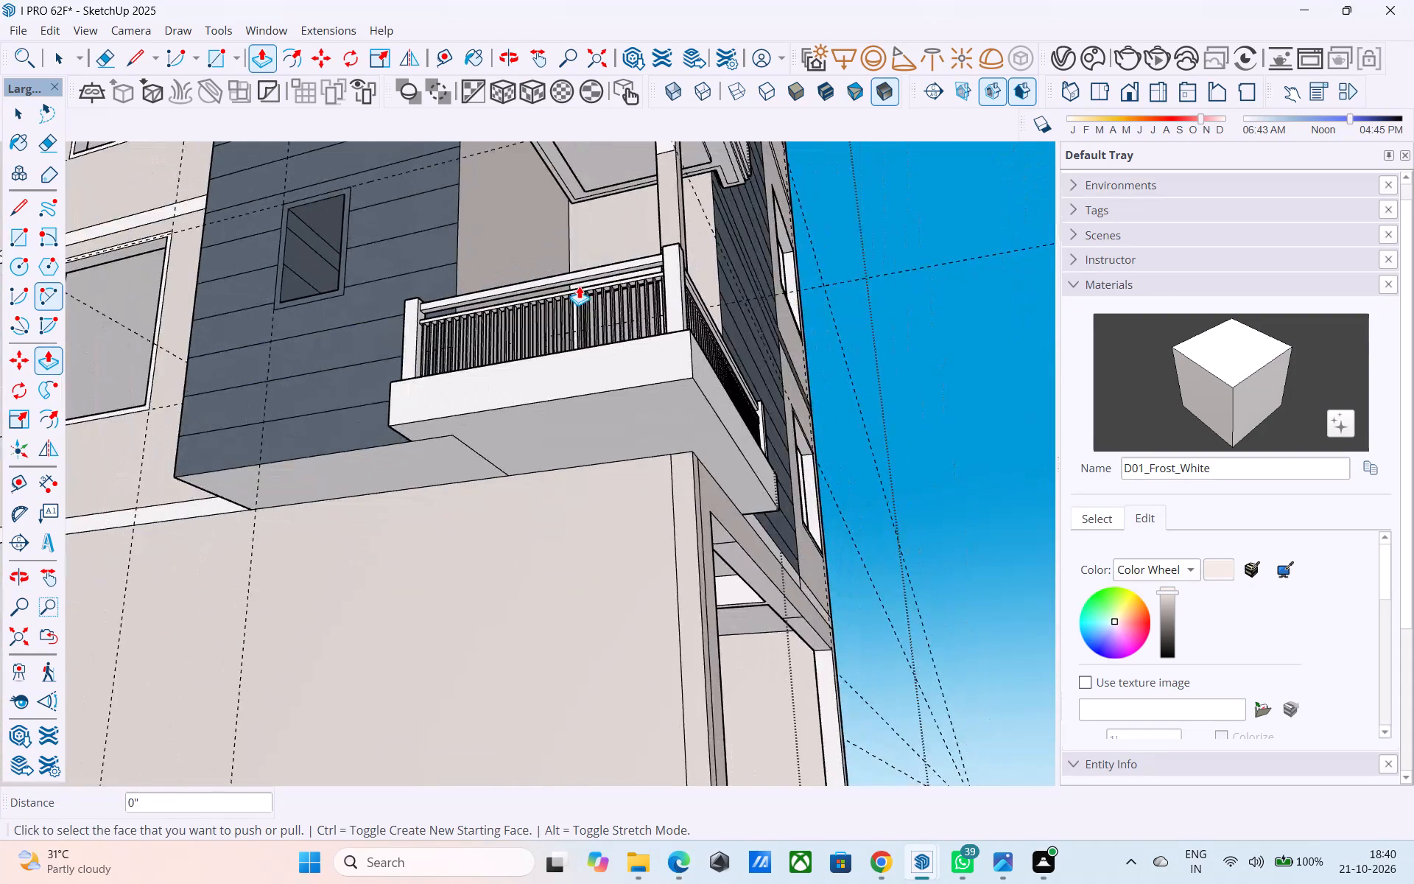
middle_click_drag(579, 286, 464, 490)
scroll(474, 452, "down", 5)
middle_click_drag(619, 295, 574, 488)
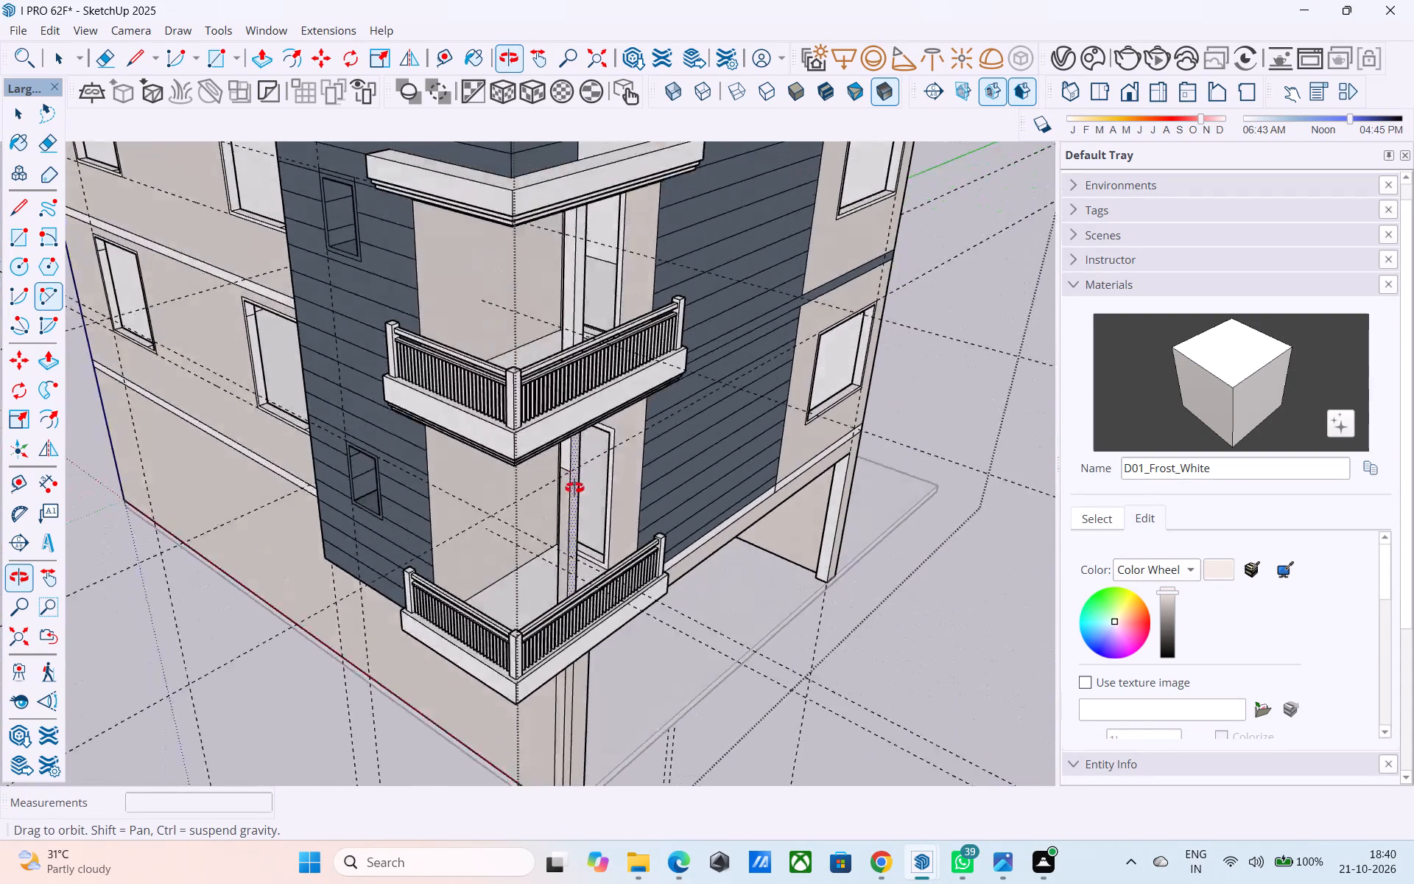
middle_click_drag(574, 488, 639, 441)
scroll(650, 395, "down", 4)
middle_click_drag(665, 397, 609, 405)
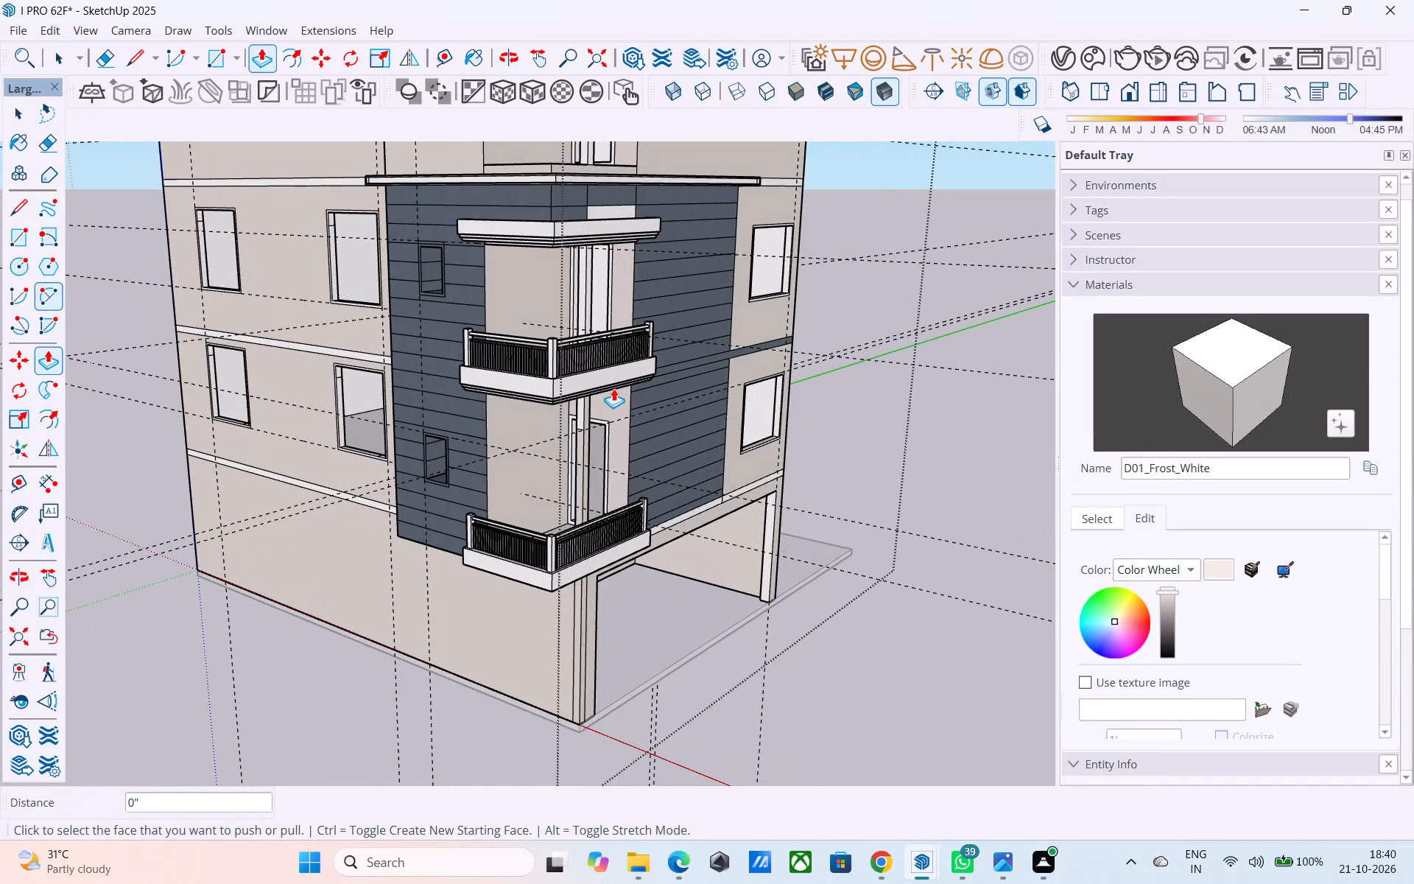
Save the model.
key("ctrl+s")
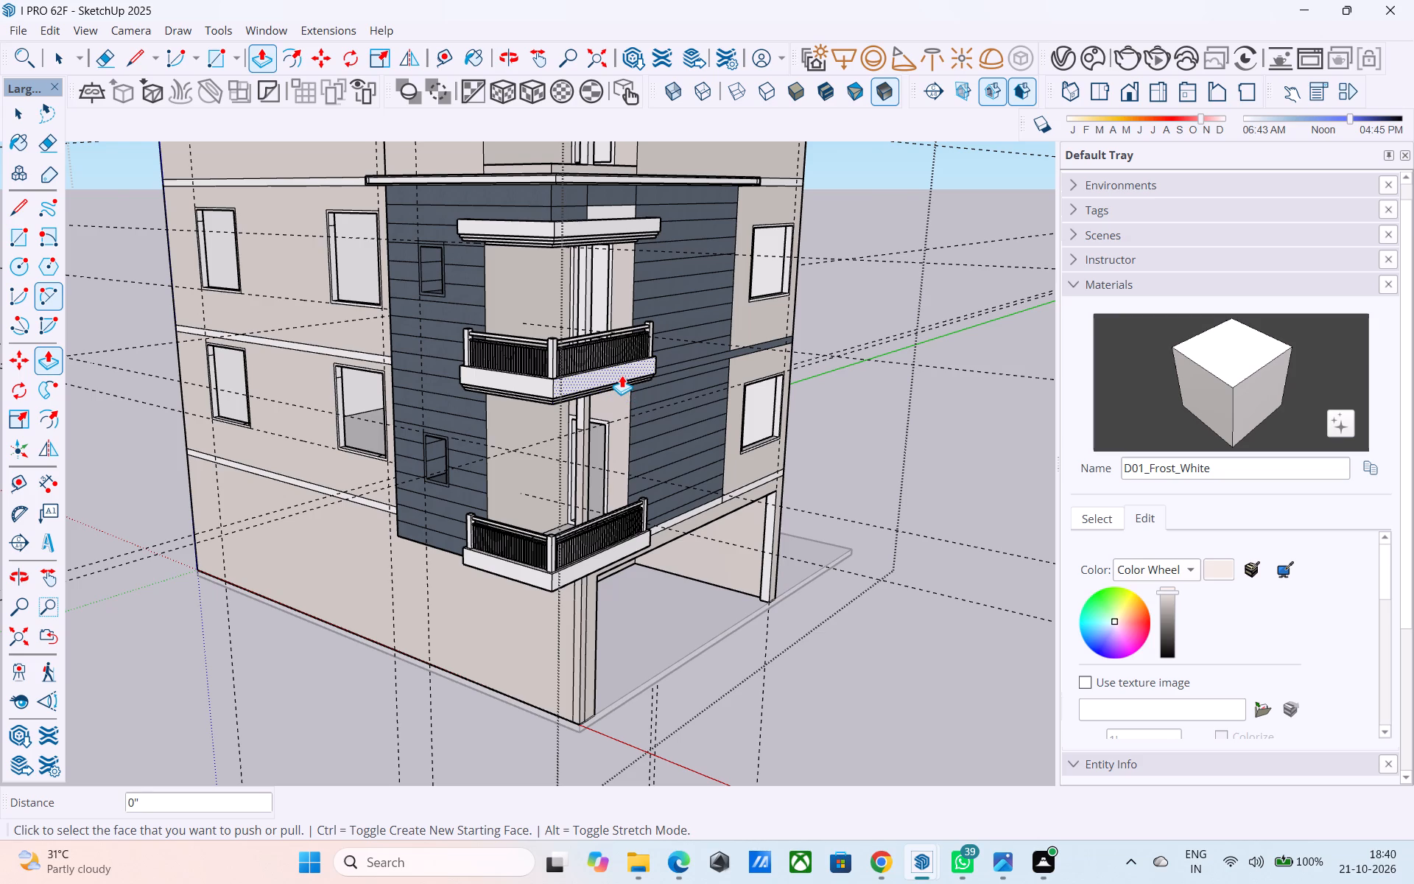
Erase all the horizontal and vertical guide lines crossing the building.
scroll(622, 375, "down", 7)
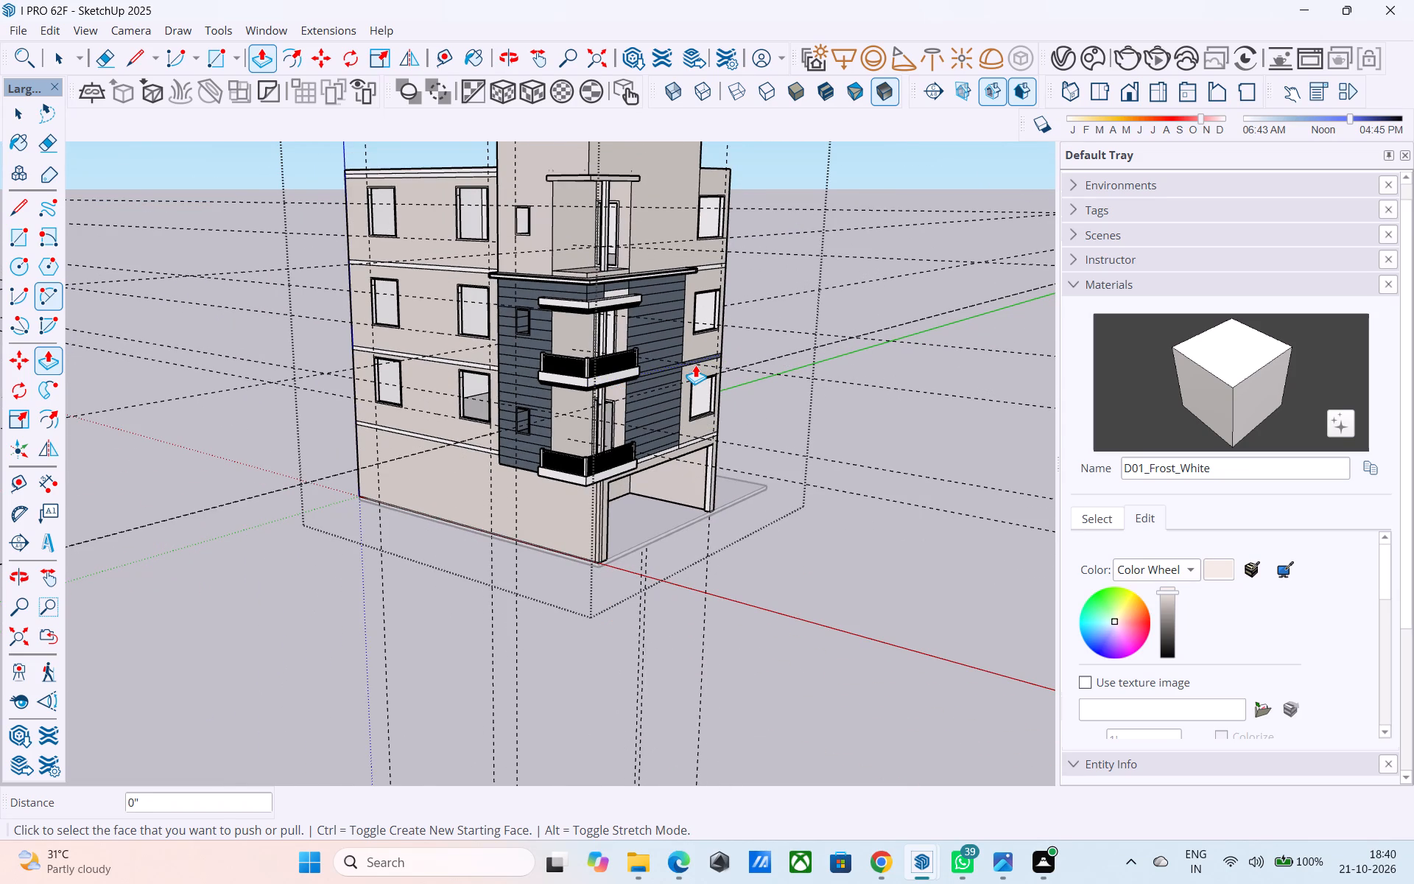
scroll(695, 365, "down", 3)
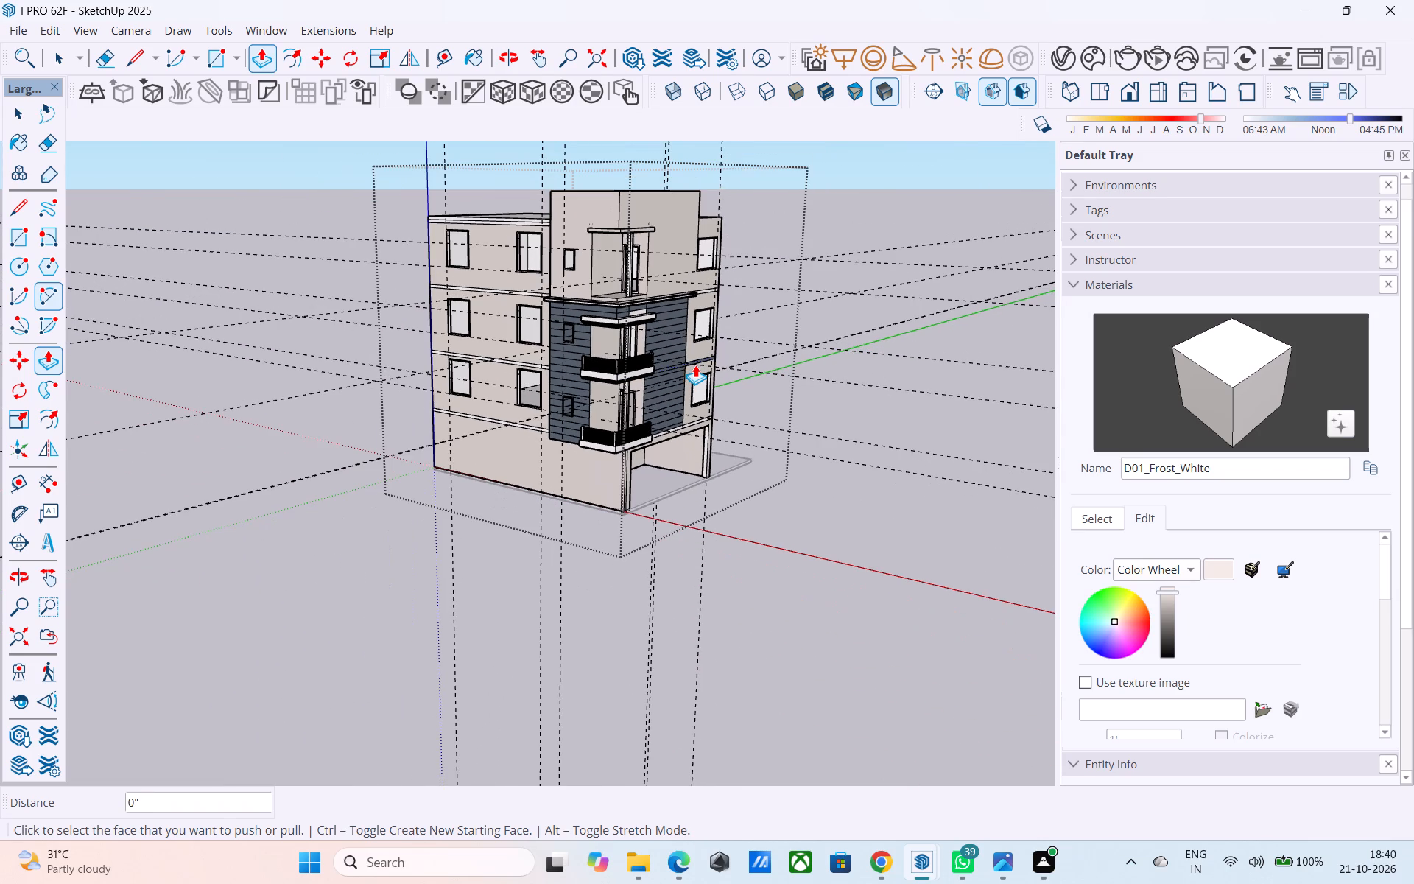
scroll(695, 365, "down", 2)
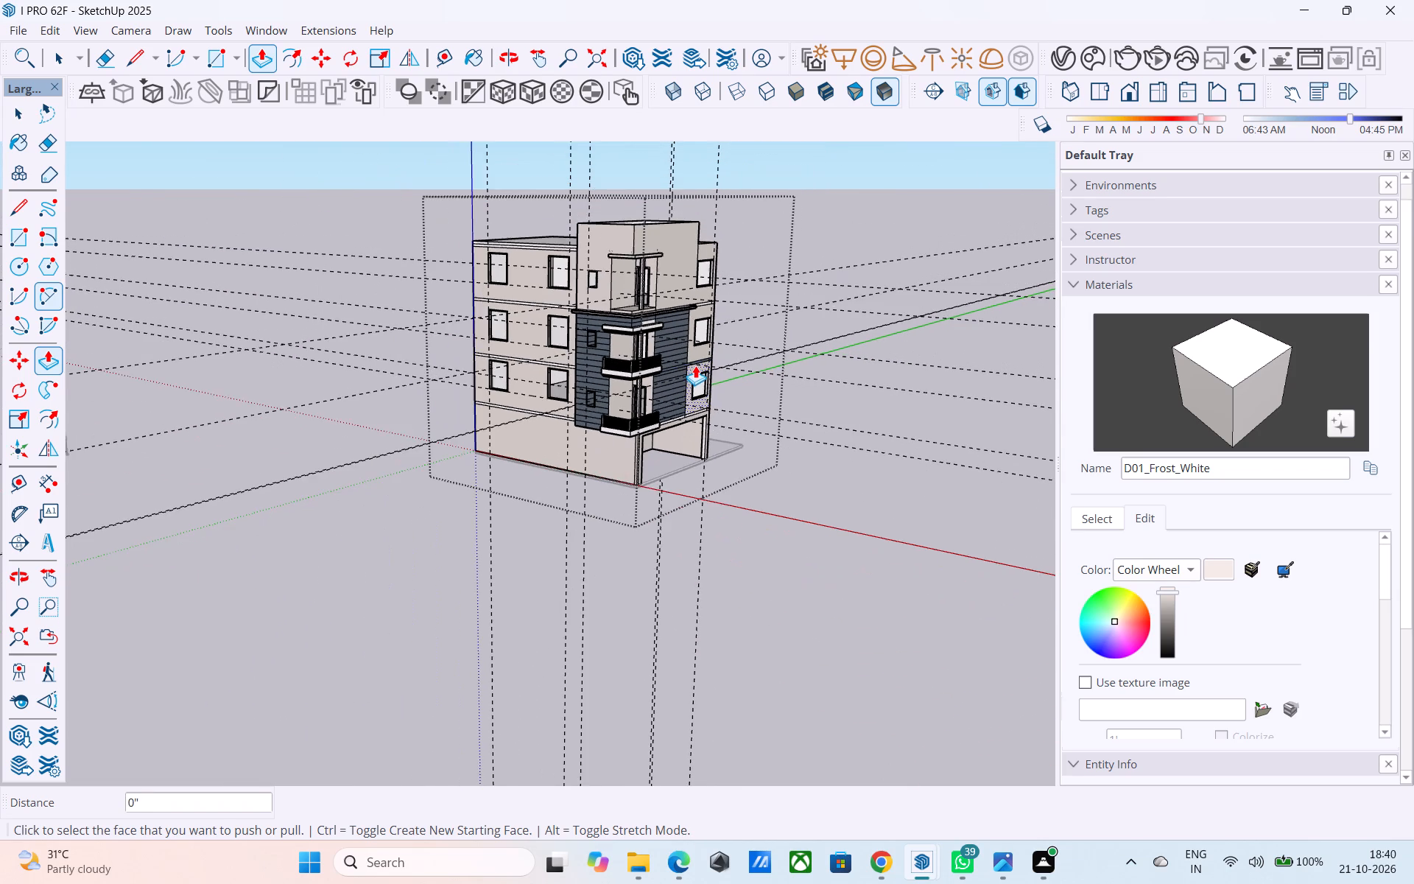
scroll(695, 366, "down", 2)
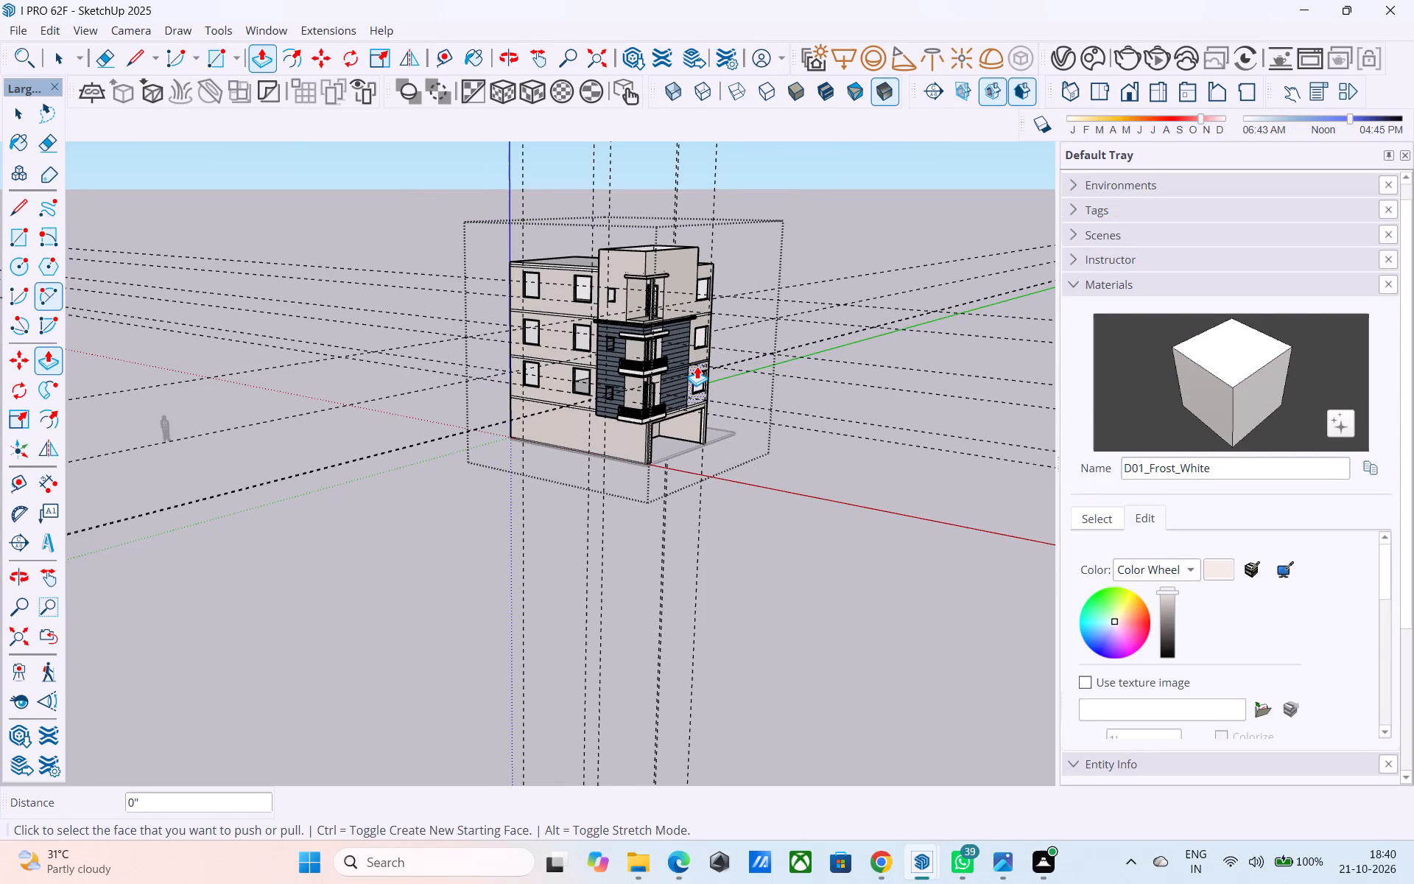
scroll(697, 366, "down", 3)
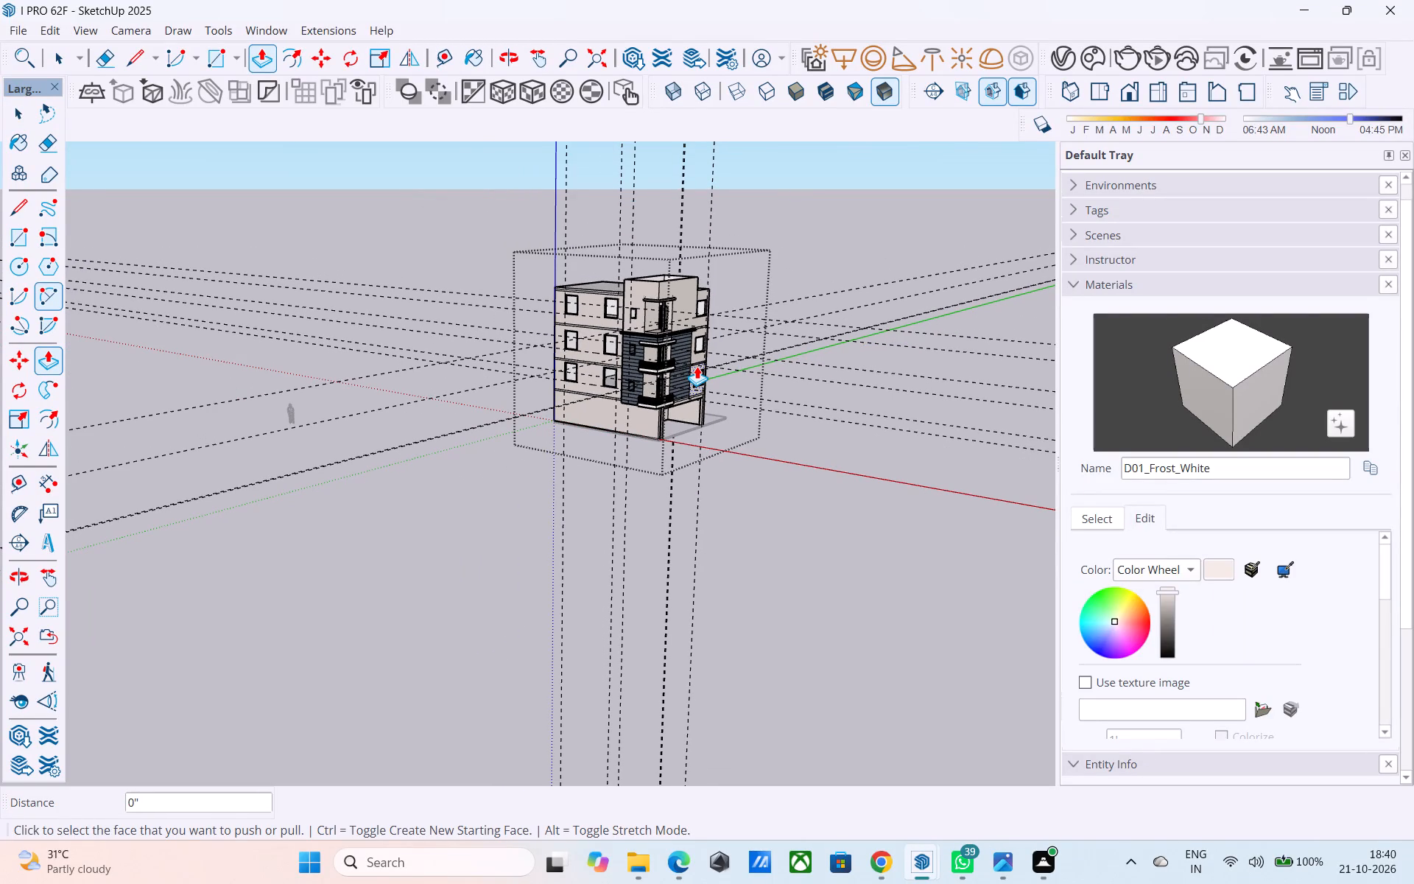
middle_click_drag(687, 356, 678, 309)
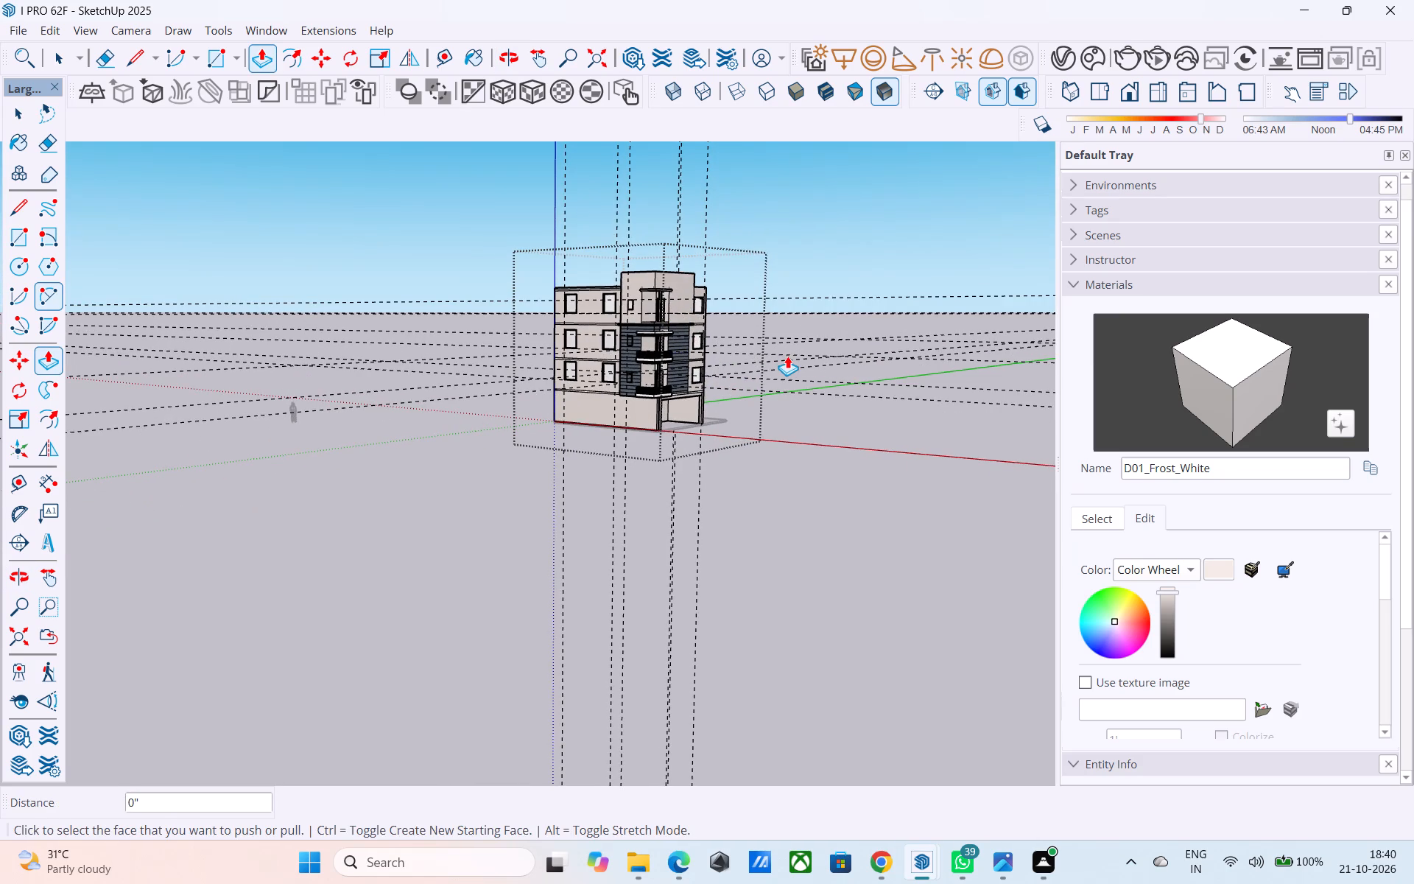
scroll(787, 356, "down", 3)
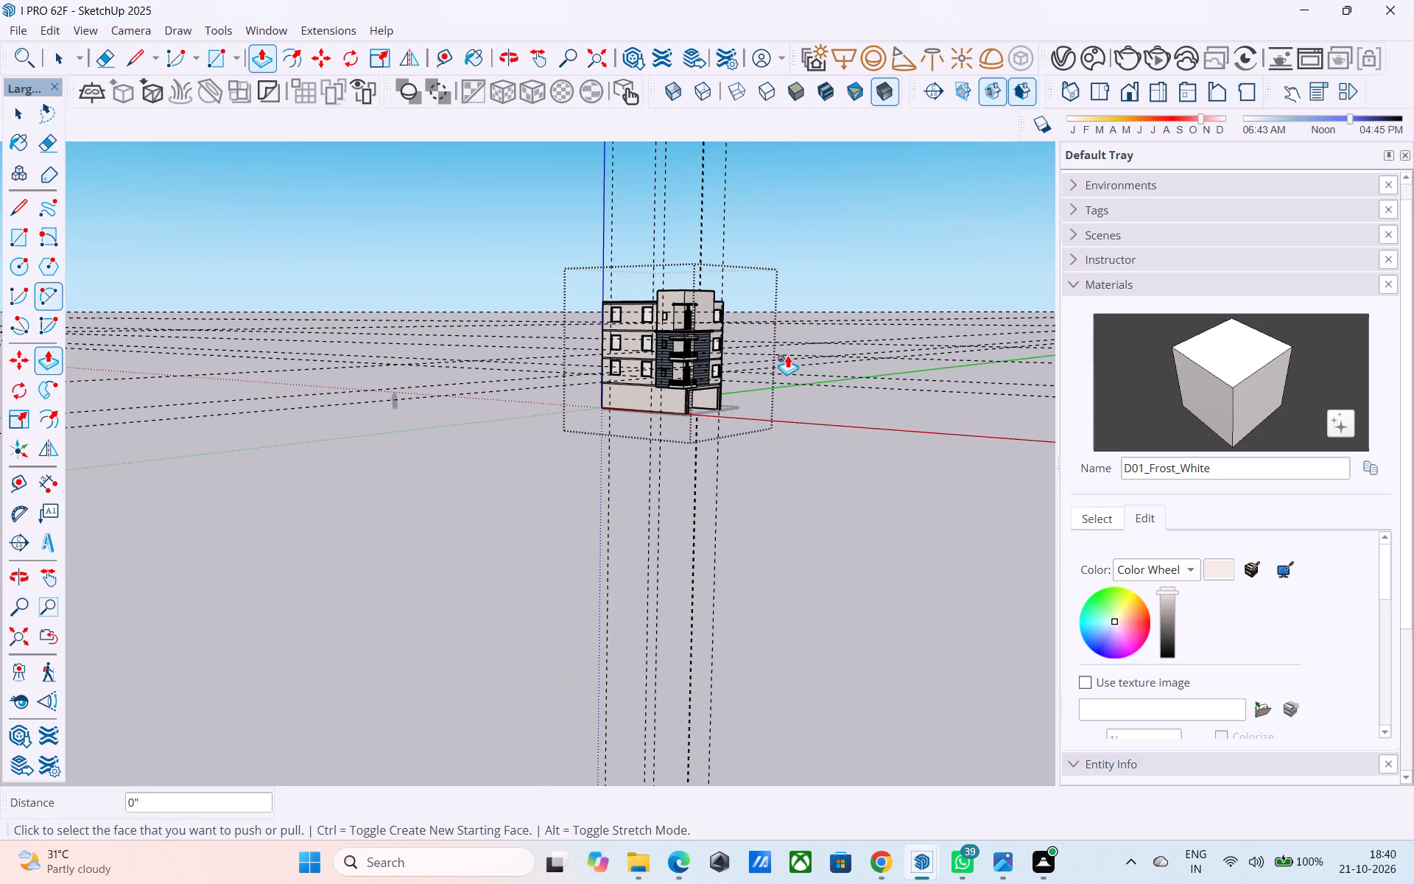
scroll(787, 350, "down", 4)
middle_click_drag(787, 350, 749, 343)
scroll(749, 343, "up", 4)
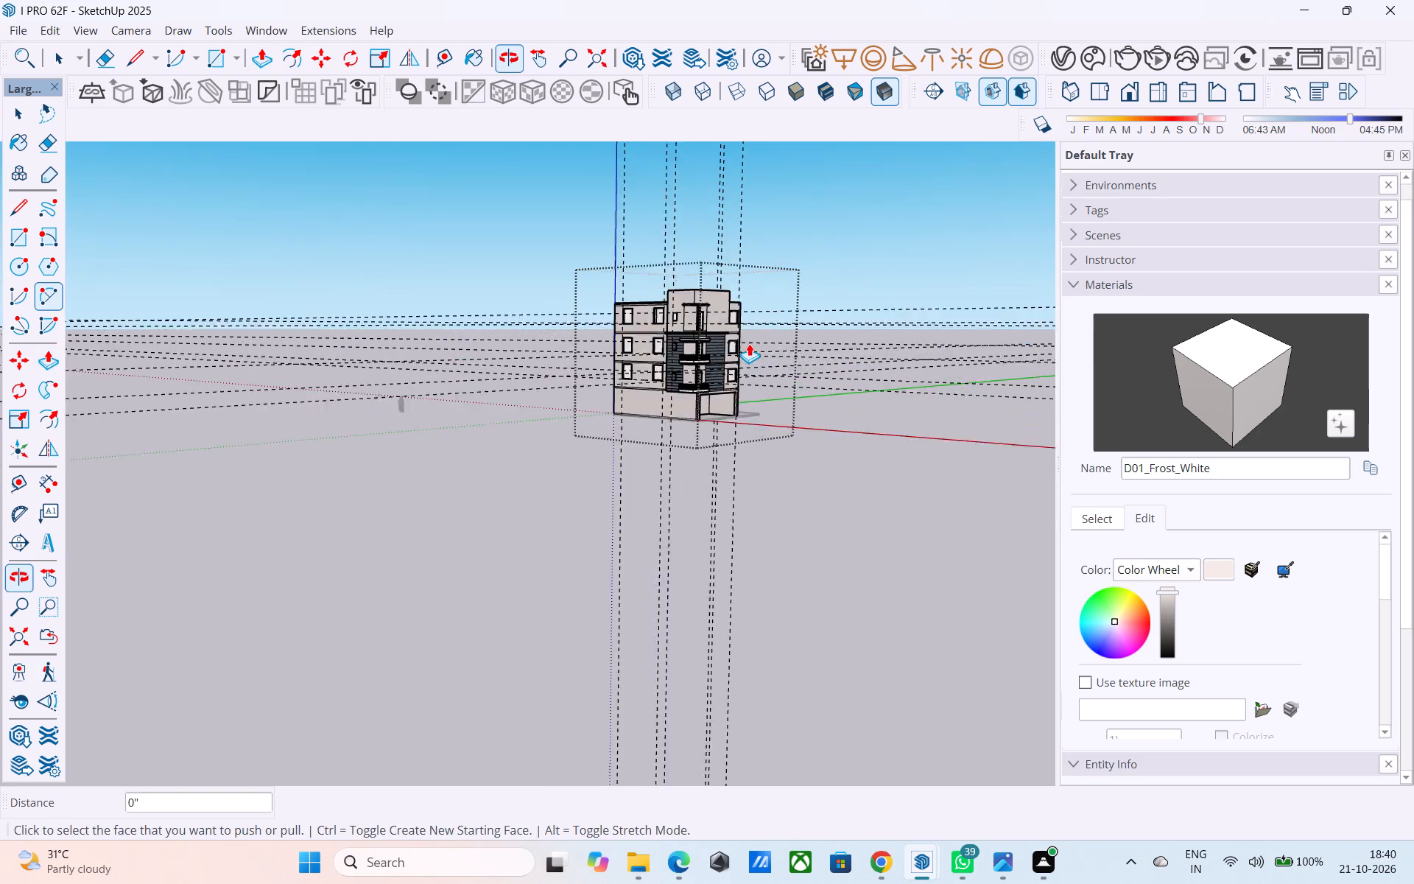
scroll(749, 343, "up", 12)
middle_click_drag(684, 351, 624, 413)
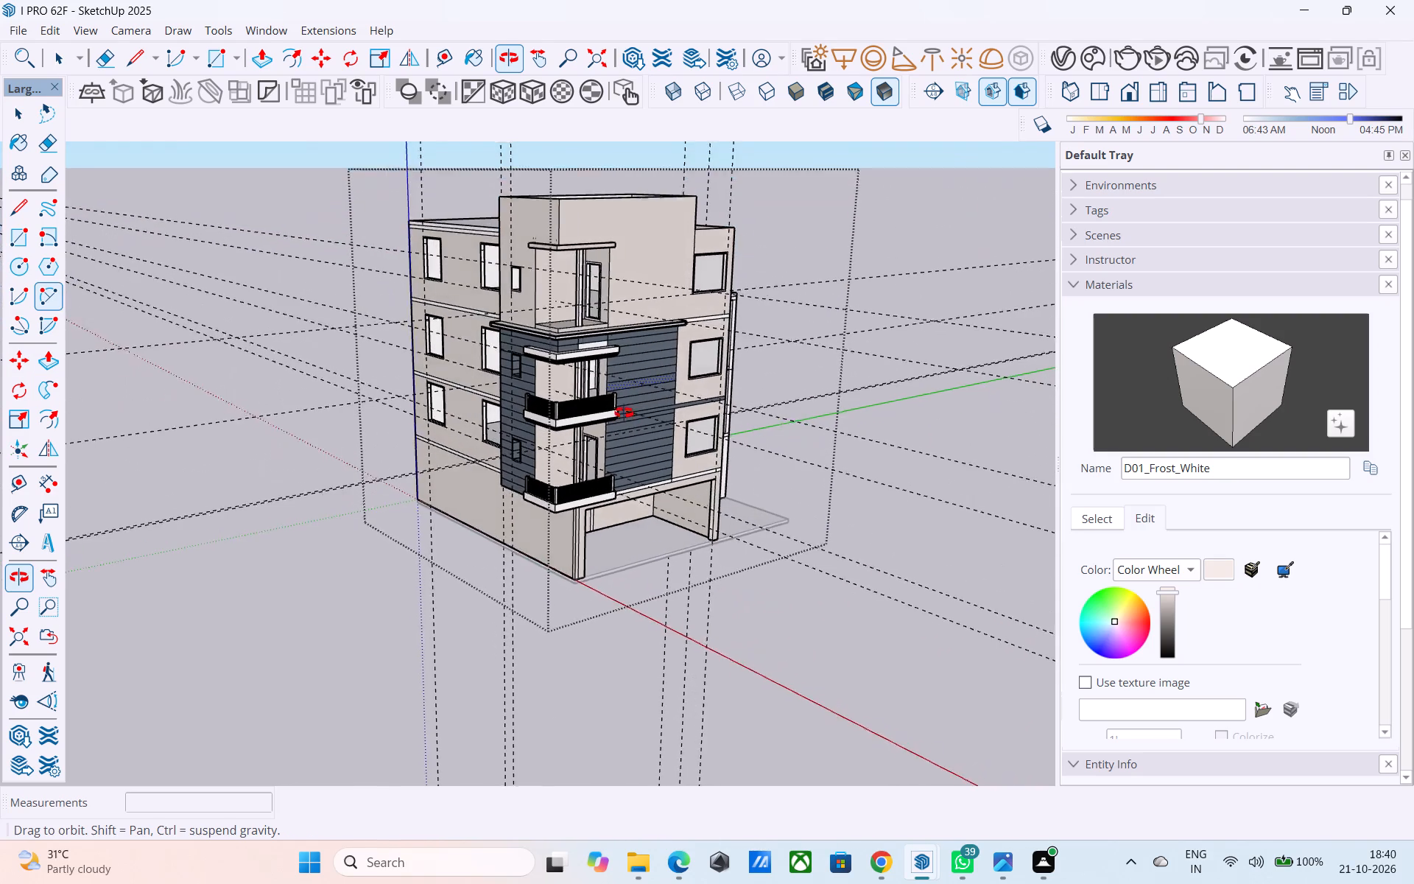
middle_click_drag(624, 413, 625, 410)
scroll(625, 405, "up", 1)
key("e")
left_click_drag(781, 619, 900, 241)
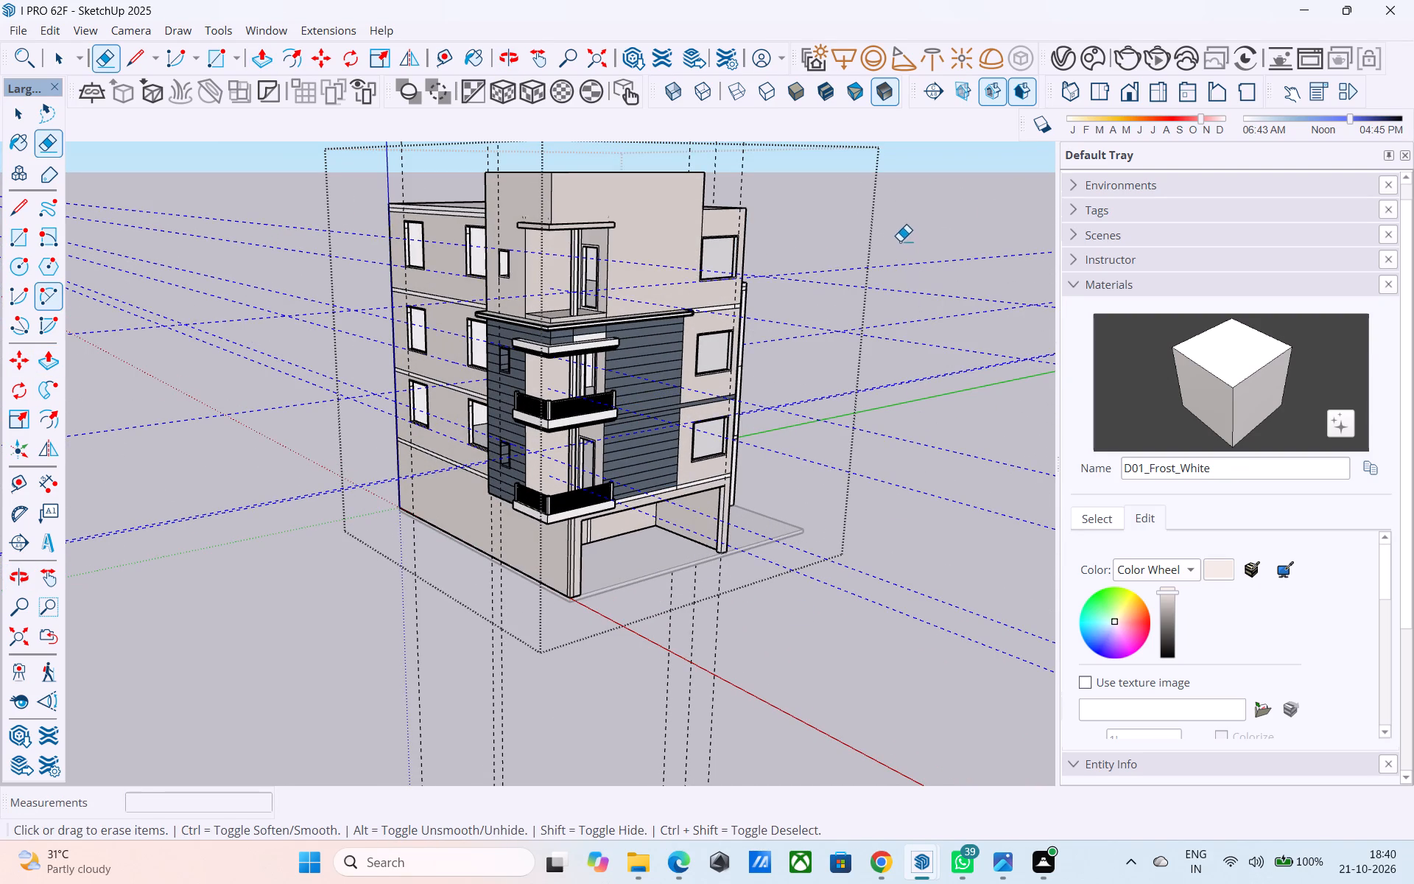
left_click_drag(900, 241, 896, 229)
left_click_drag(826, 664, 355, 603)
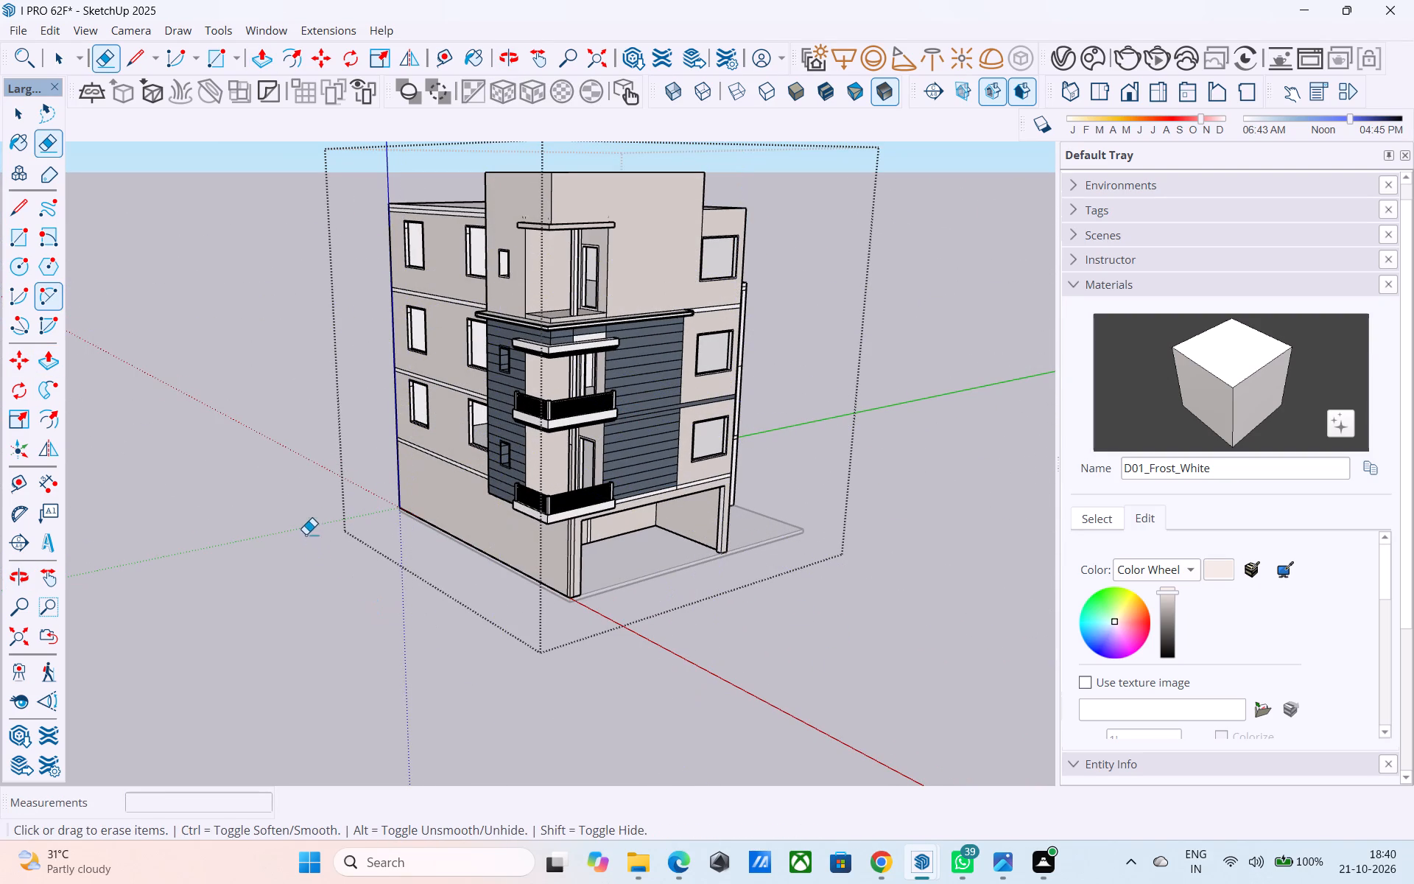
Examine the cladded corner façade with its balconies, the garage side and the rear wing from several angles.
scroll(365, 469, "down", 7)
middle_click_drag(360, 504, 399, 481)
scroll(448, 427, "up", 7)
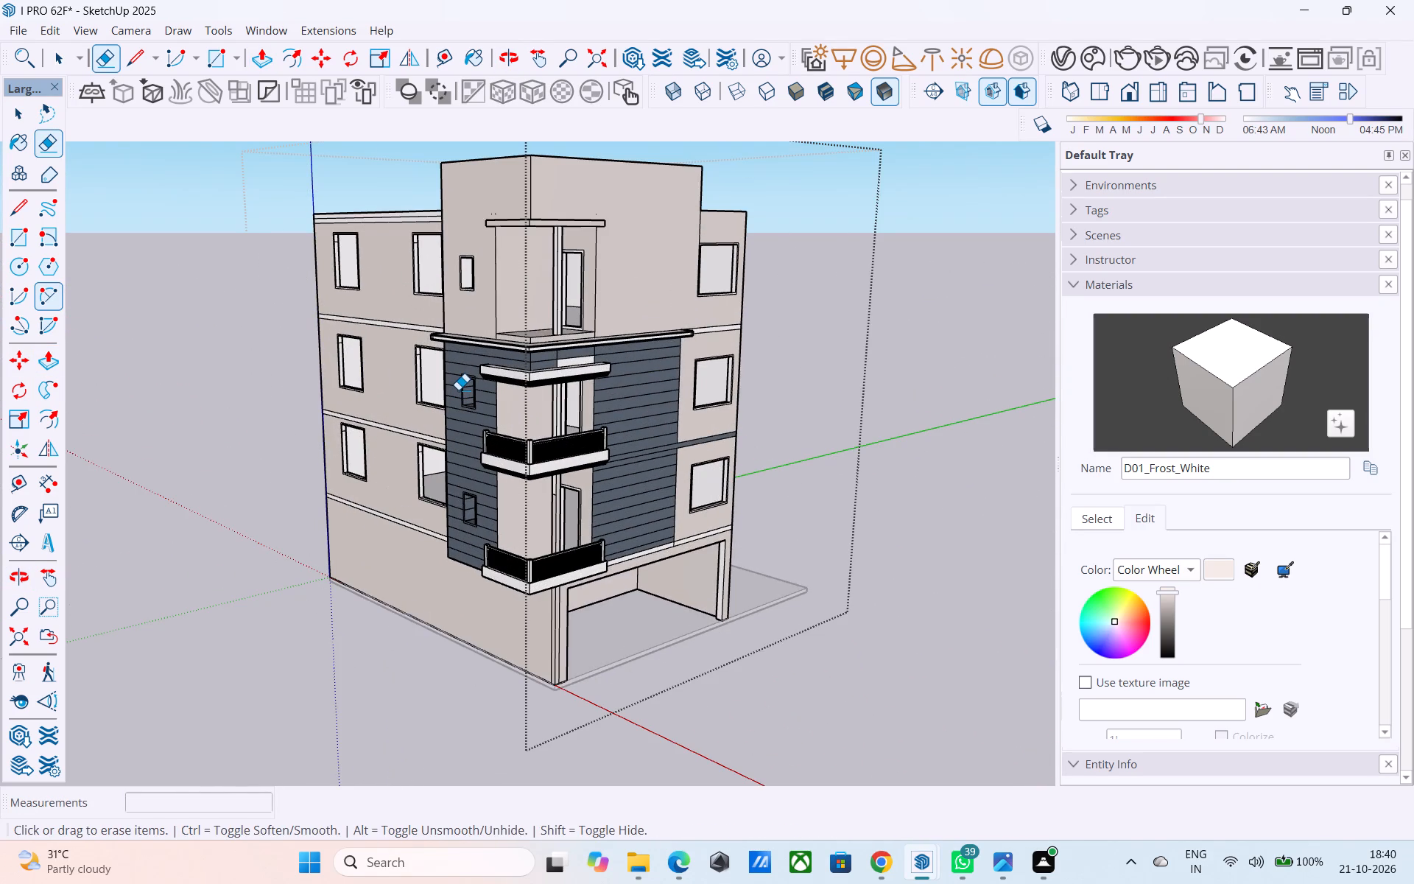
key("space")
scroll(647, 356, "up", 5)
left_click(647, 355)
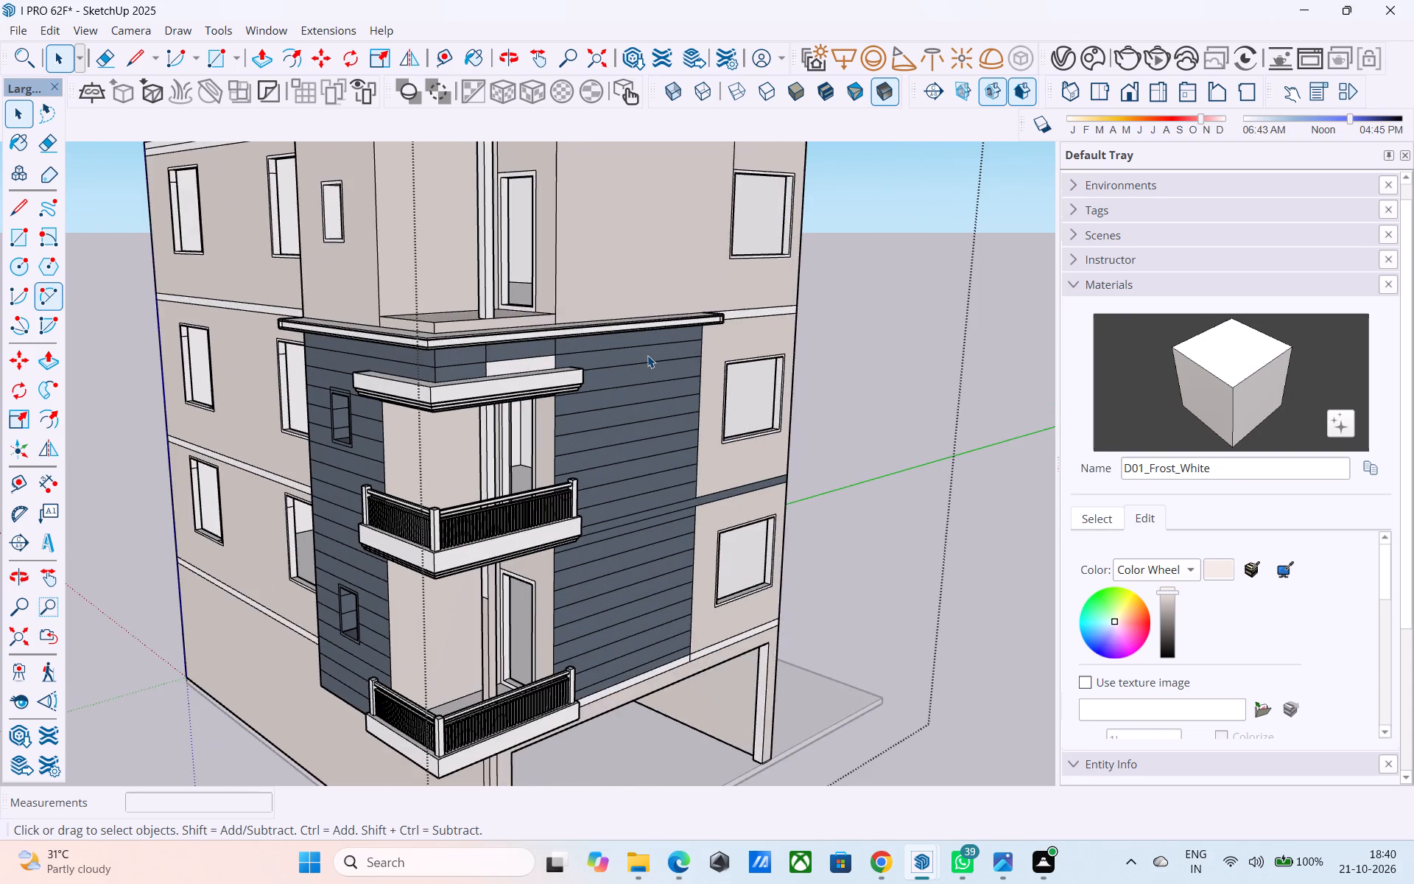
scroll(647, 355, "down", 5)
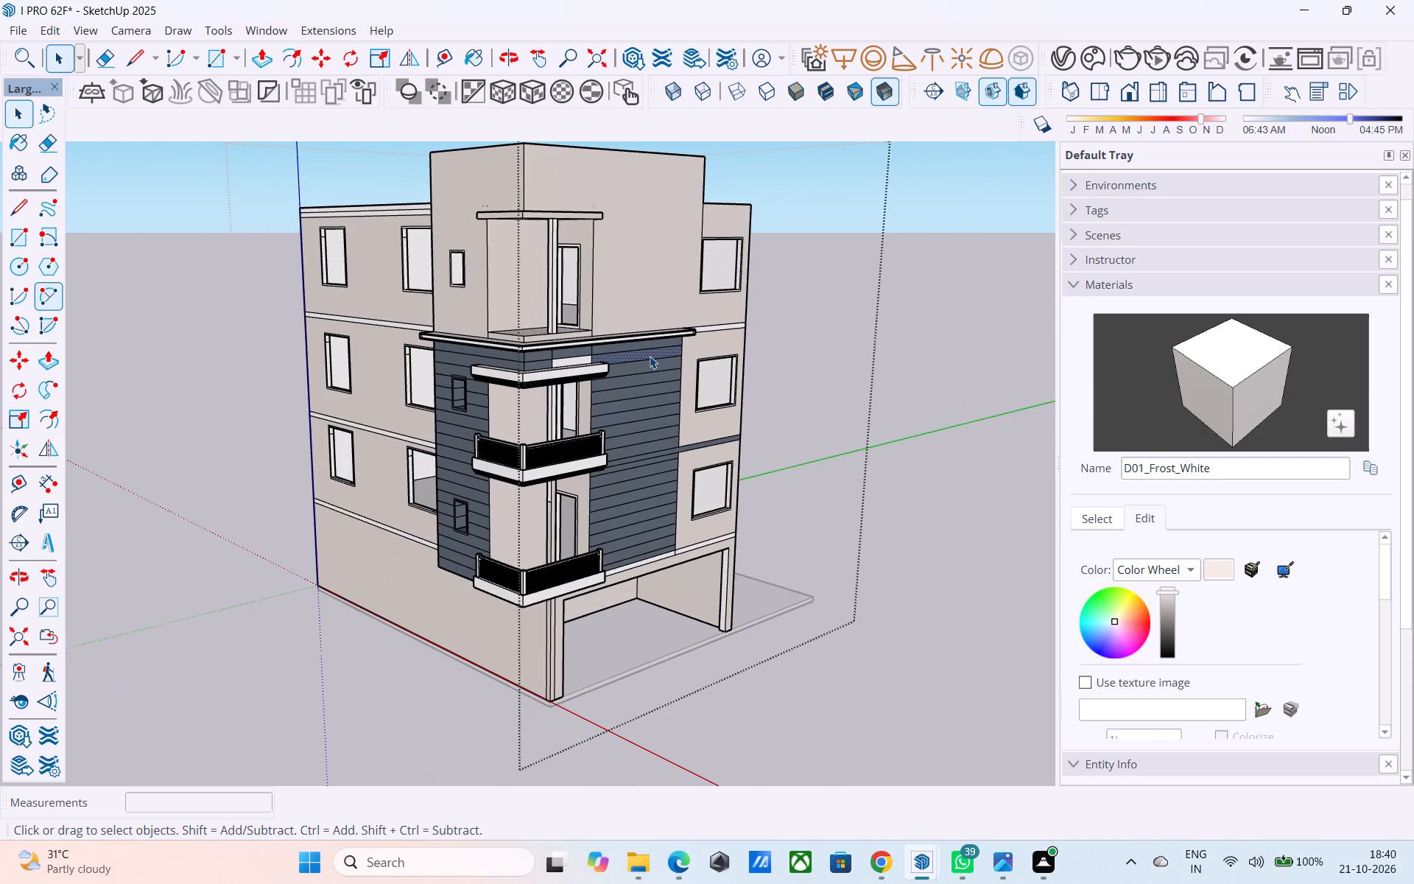
scroll(667, 301, "up", 1)
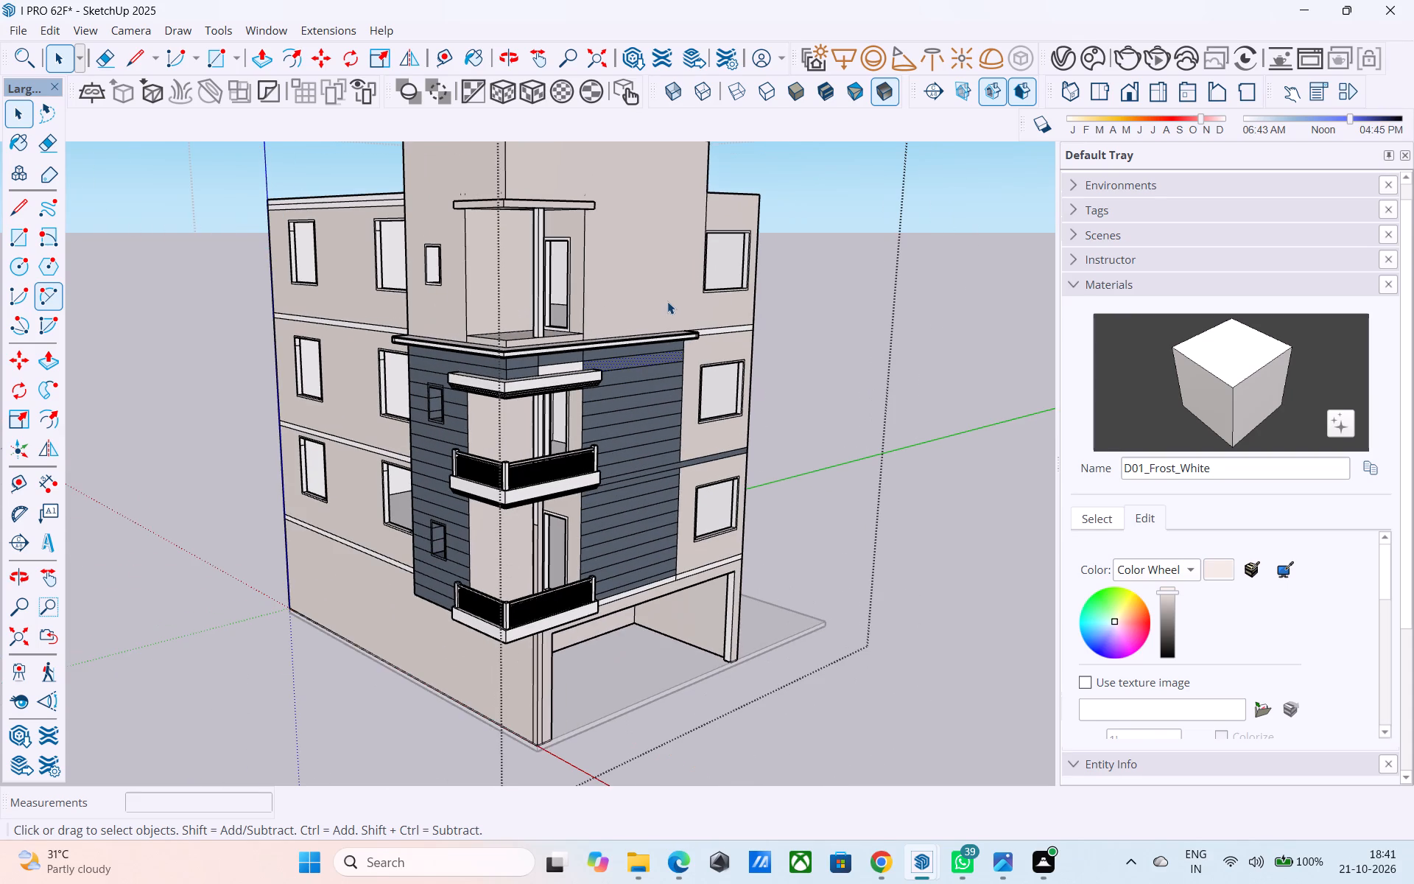
scroll(669, 299, "up", 3)
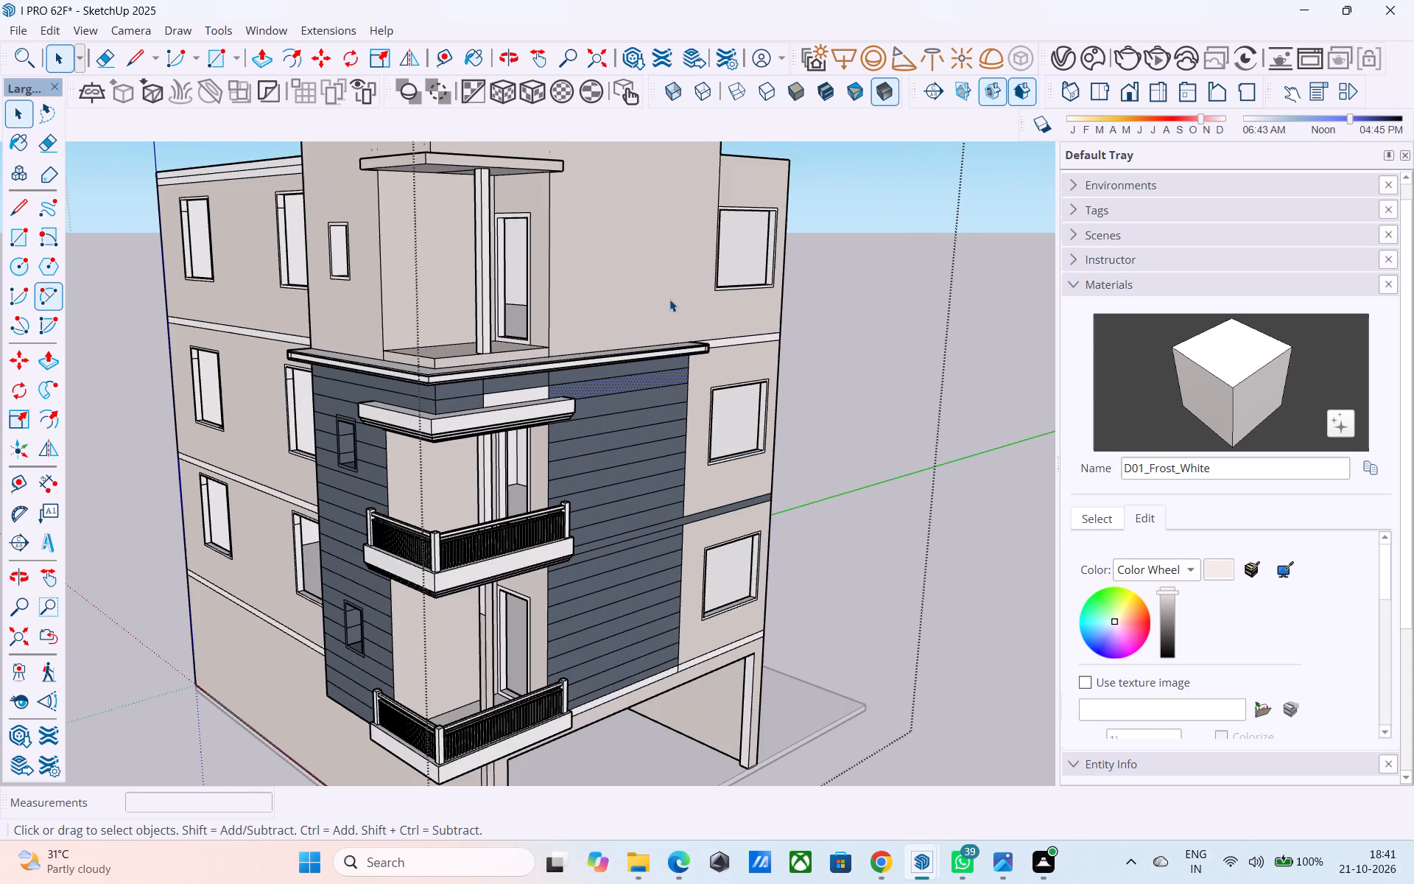
scroll(670, 299, "down", 4)
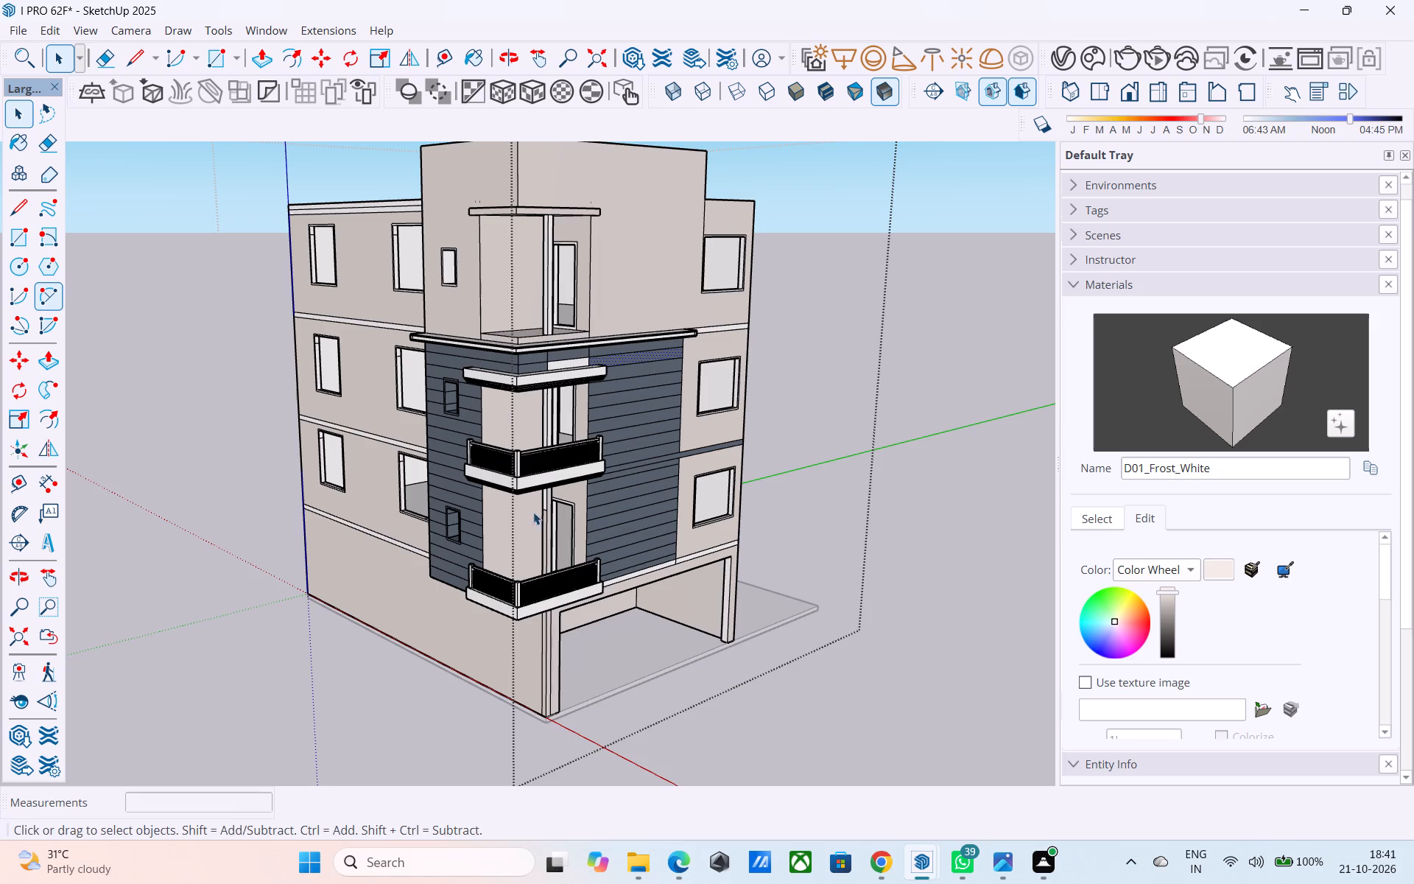
middle_click_drag(542, 513, 586, 499)
scroll(586, 500, "up", 1)
middle_click_drag(526, 499, 556, 491)
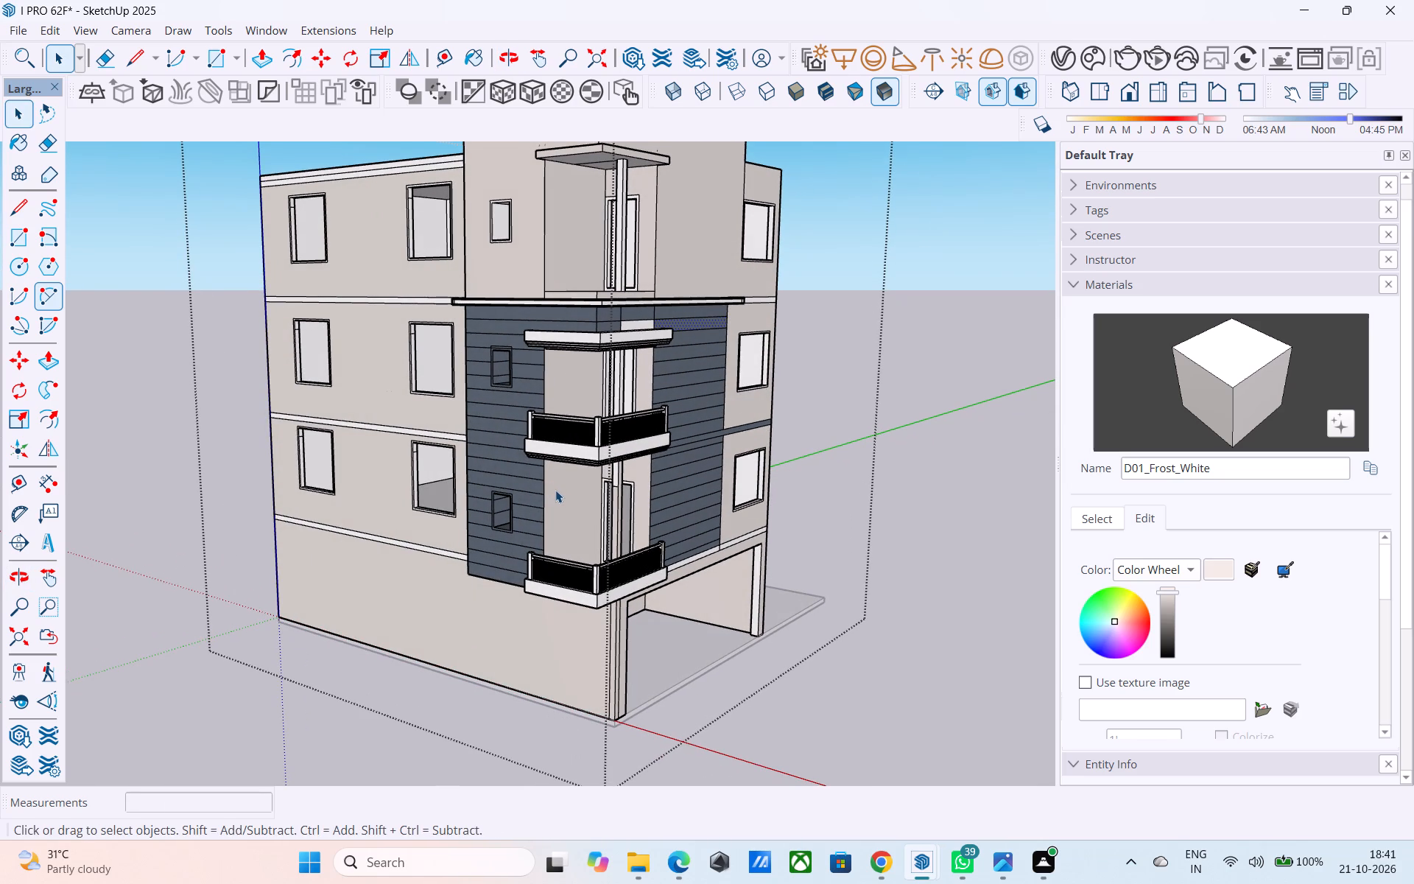
scroll(555, 489, "down", 3)
middle_click_drag(555, 489, 558, 451)
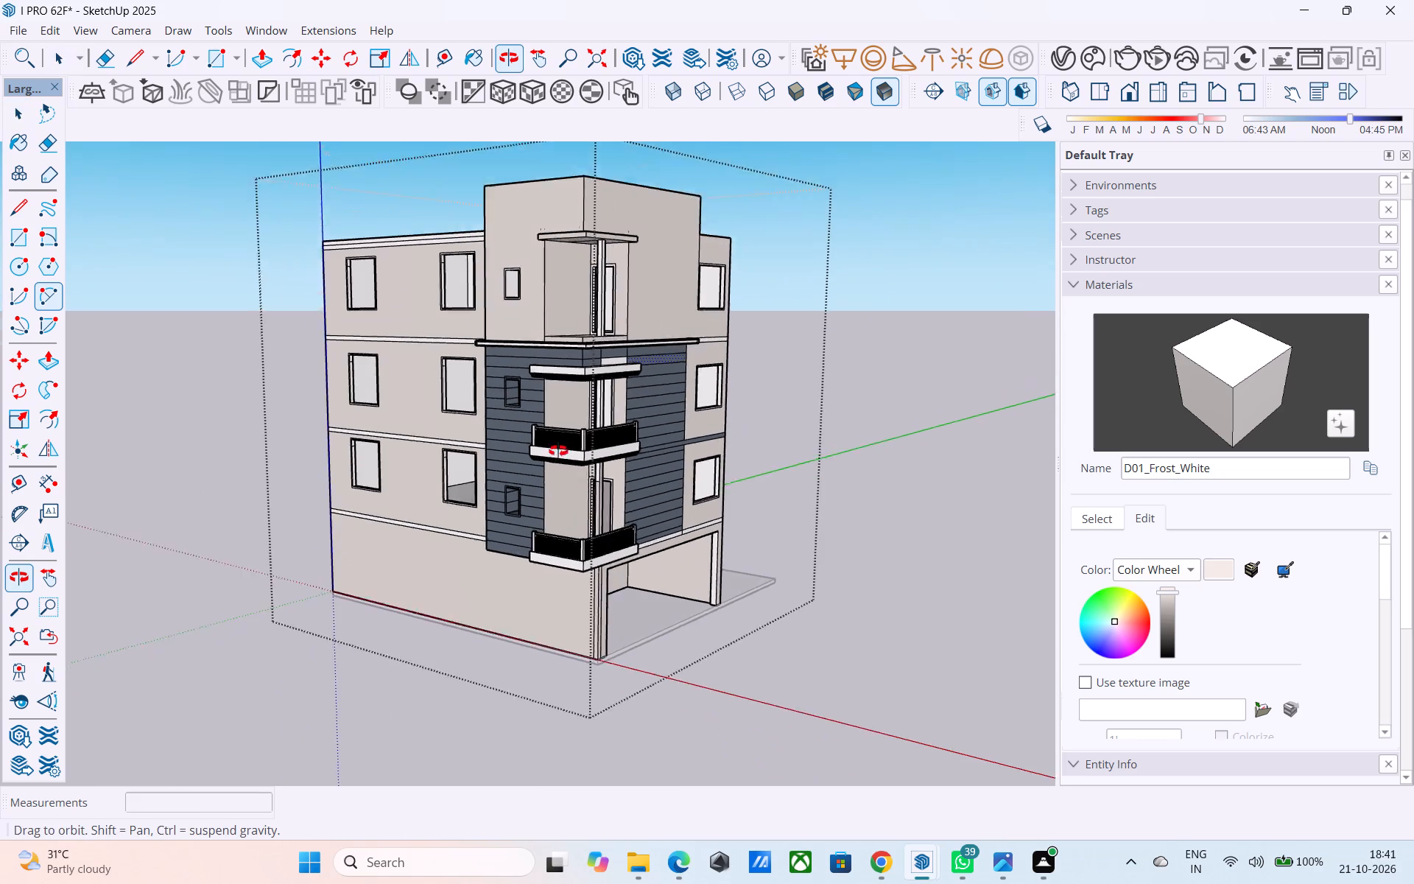
middle_click_drag(558, 451, 376, 442)
middle_click_drag(508, 419, 568, 413, "shift")
scroll(568, 414, "up", 5)
scroll(568, 412, "down", 5)
middle_click_drag(568, 412, 586, 417)
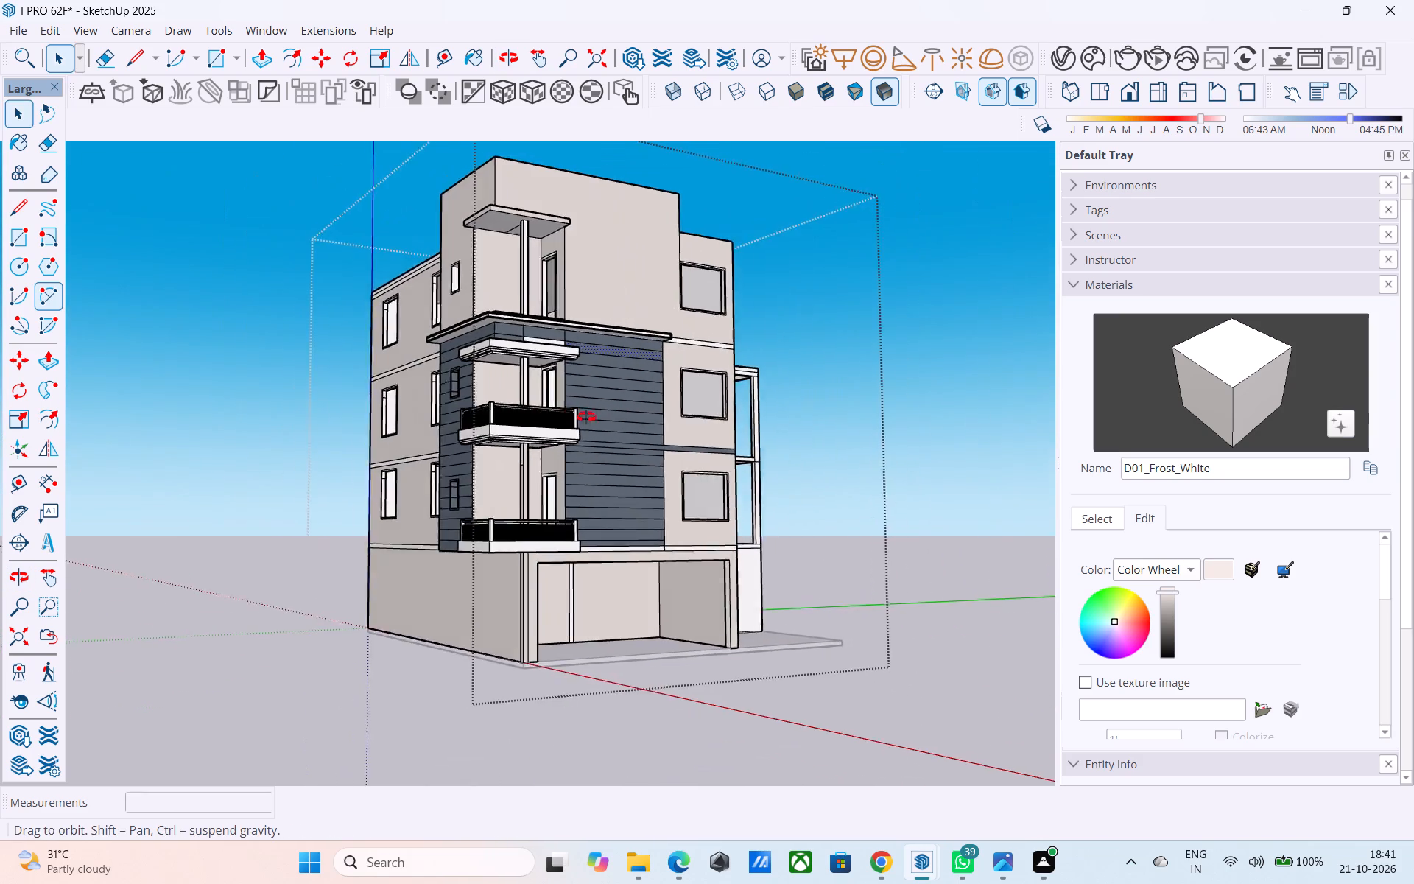
middle_click_drag(586, 417, 440, 607)
middle_click_drag(576, 569, 641, 550, "shift")
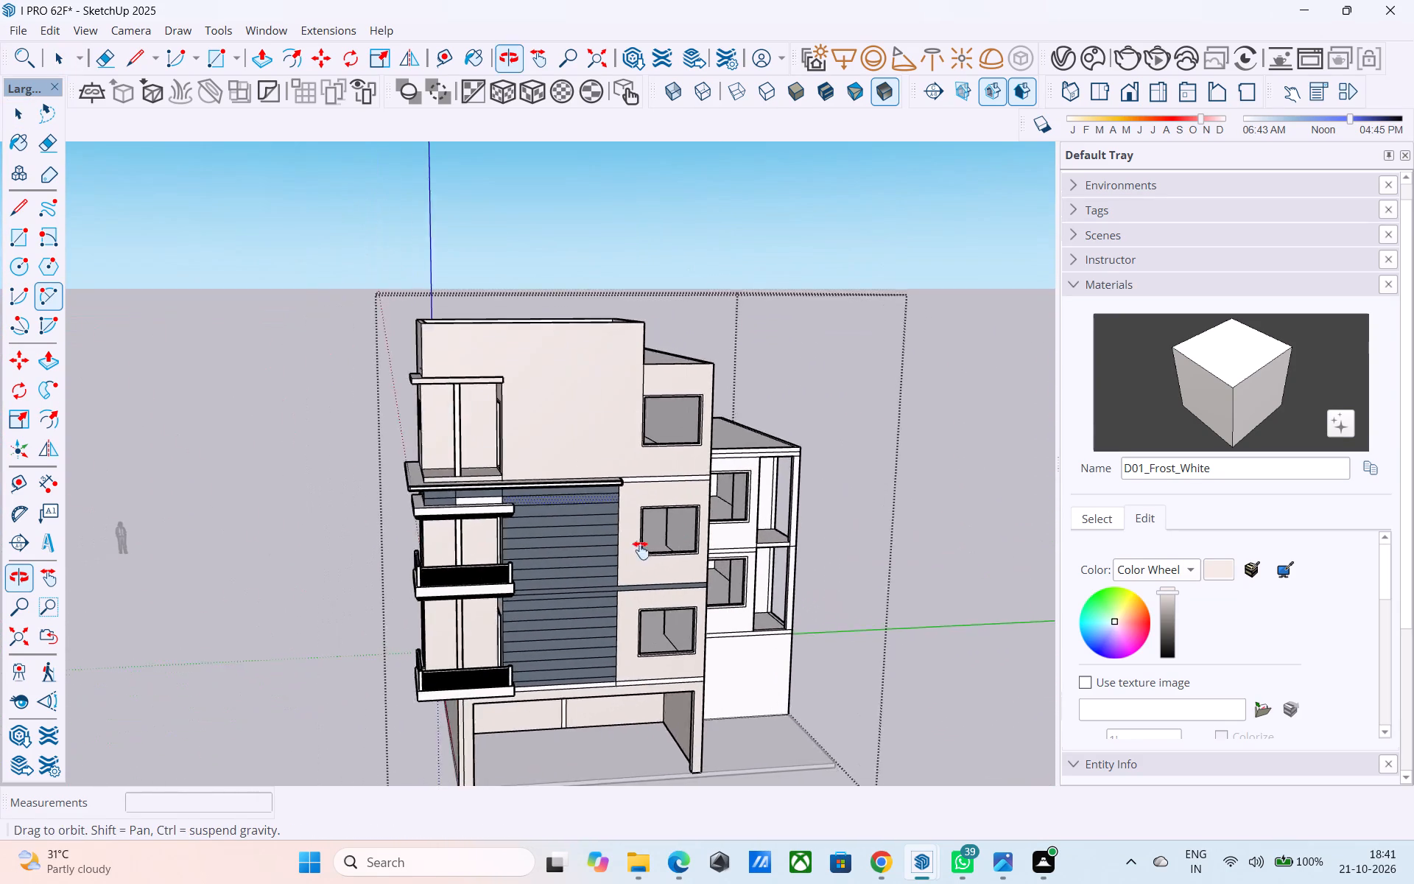
middle_click_drag(641, 550, 384, 552, "shift")
middle_click_drag(577, 561, 479, 506)
middle_click_drag(476, 505, 410, 535)
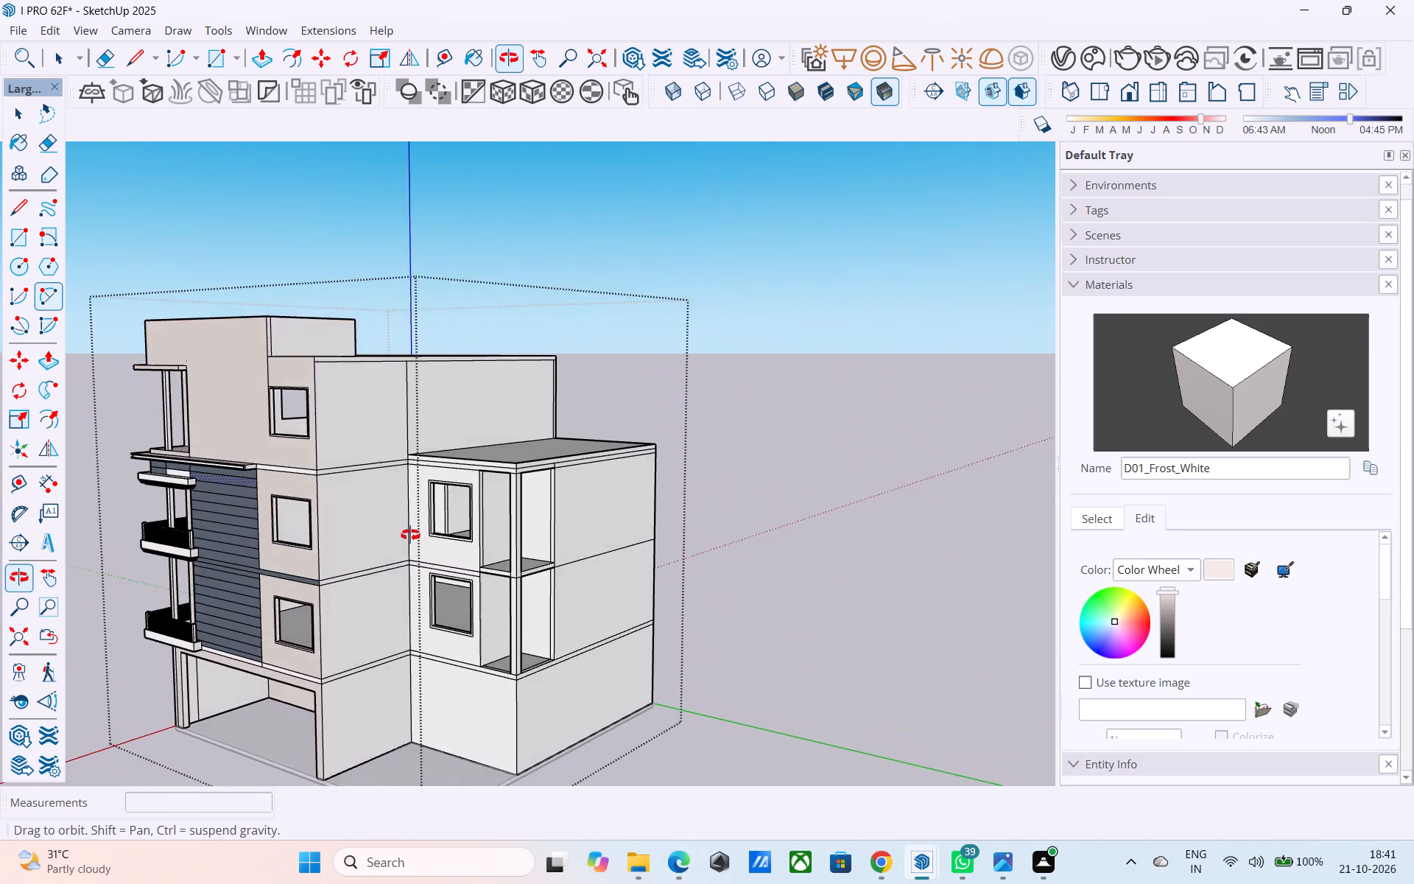
Draw a 3' by 7' rectangle on the rear wing's lower balcony back wall, starting from its inner floor corner.
middle_click_drag(410, 535, 384, 527)
scroll(432, 510, "up", 3)
middle_click_drag(429, 511, 508, 439)
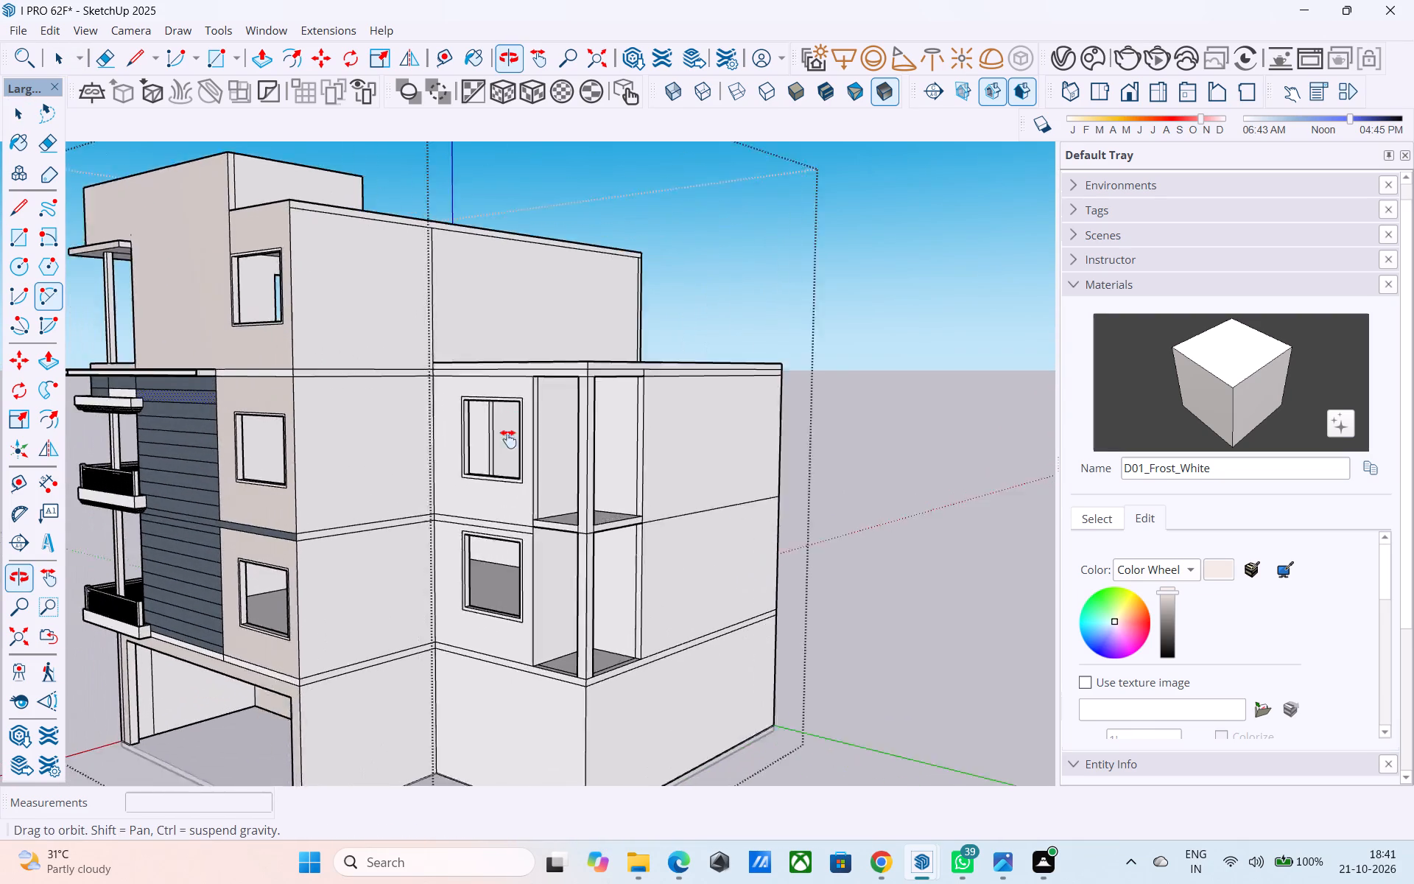
middle_click_drag(508, 439, 351, 471)
scroll(426, 577, "up", 1)
middle_click_drag(426, 577, 423, 561)
middle_click_drag(458, 650, 477, 561)
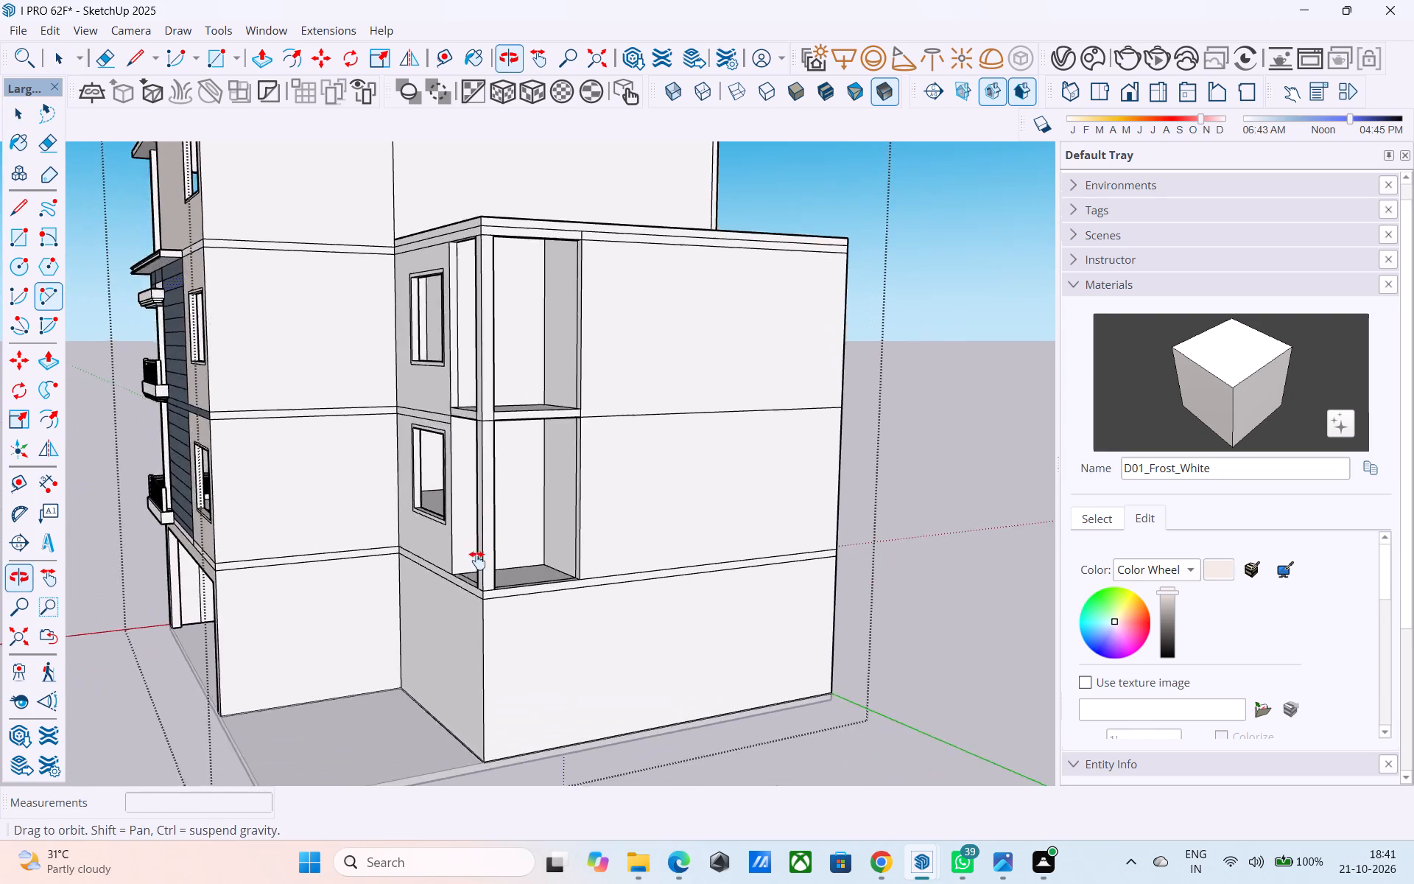
middle_click_drag(477, 561, 432, 589)
scroll(432, 588, "up", 1)
scroll(507, 588, "up", 5)
key("t")
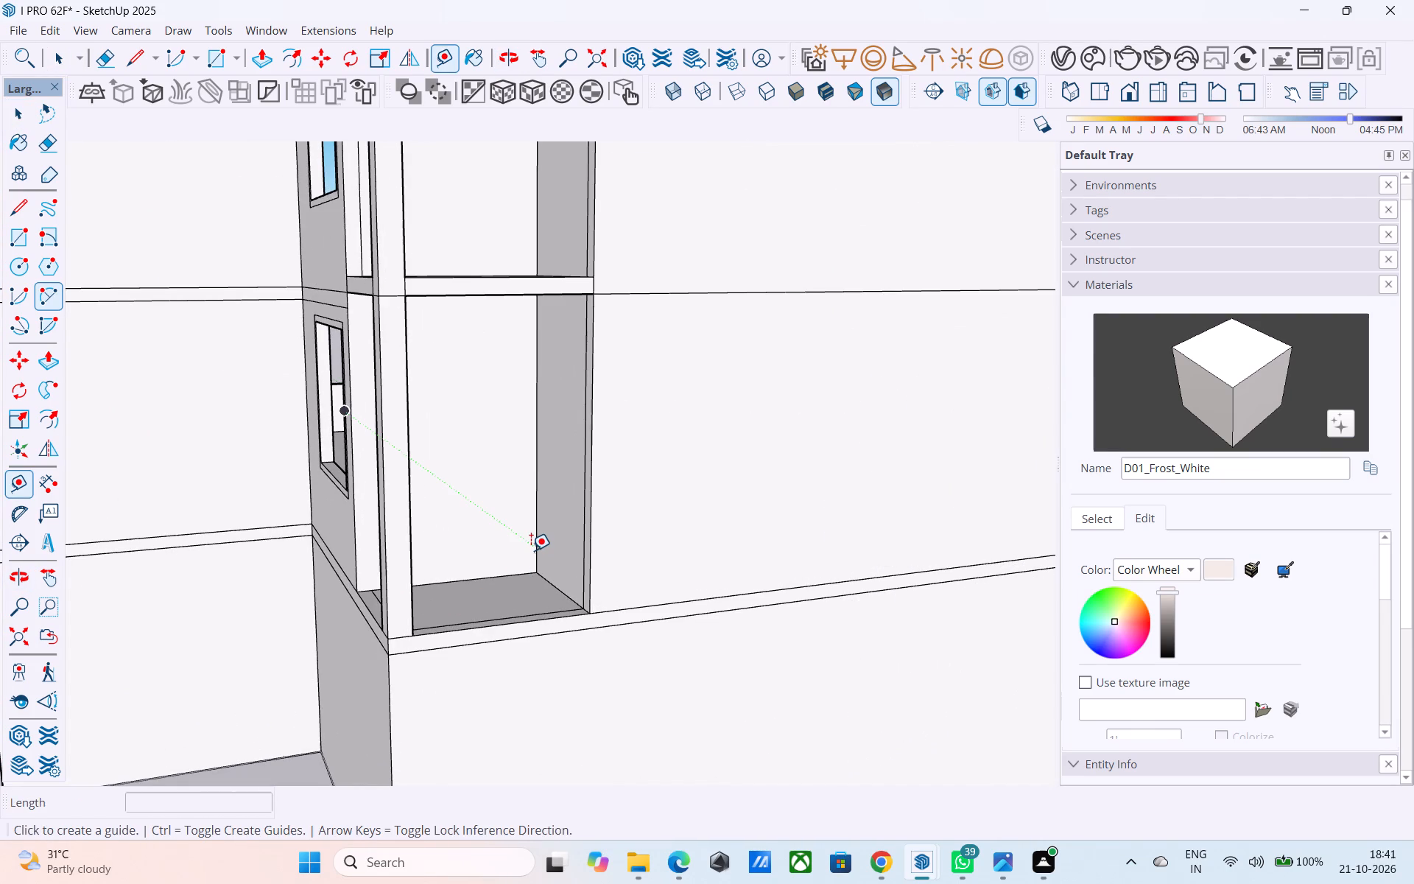
key("r")
left_click(532, 569)
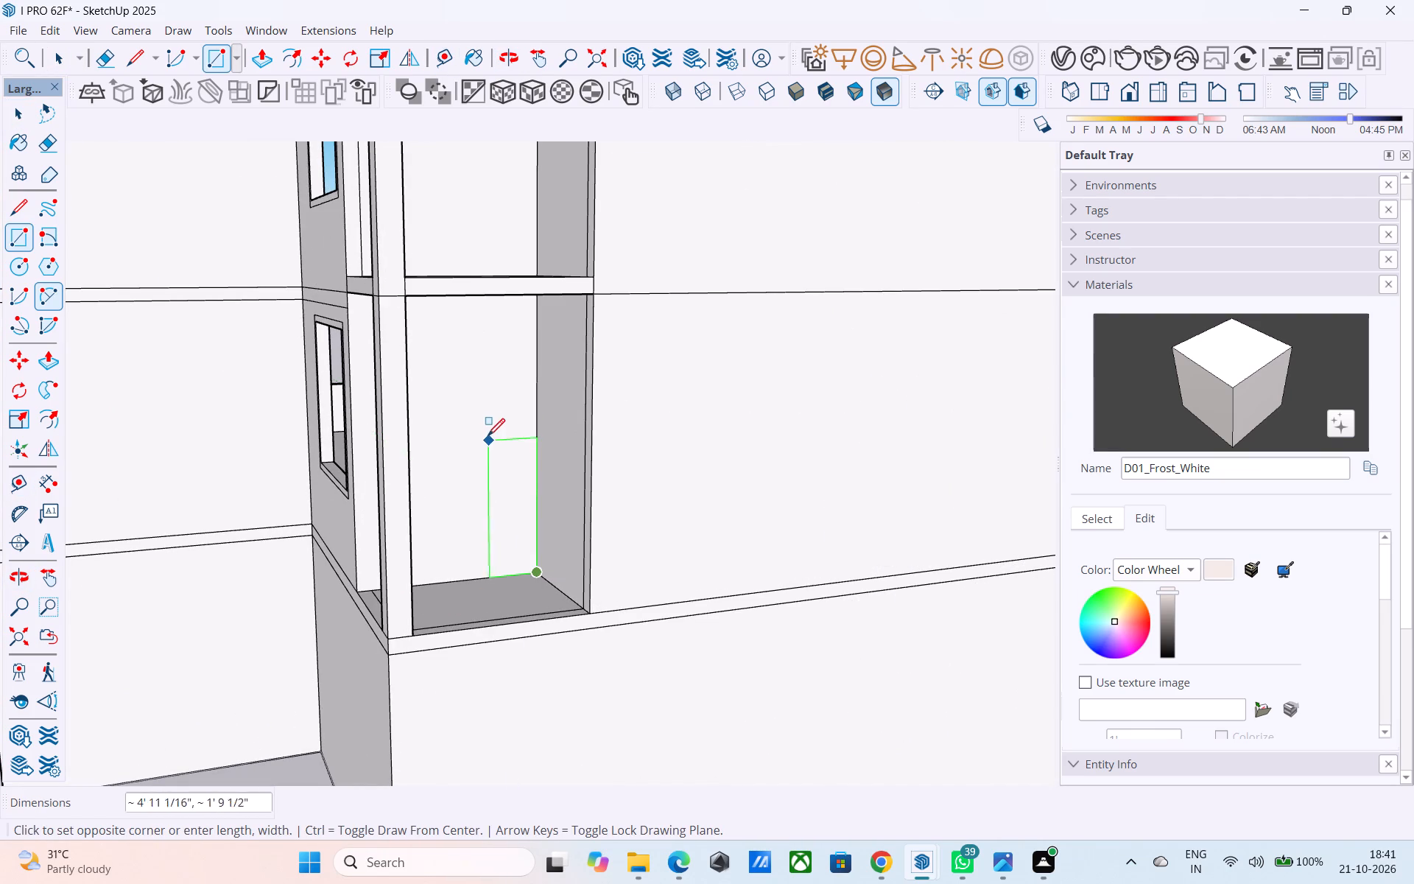
scroll(474, 421, "down", 11)
scroll(475, 422, "up", 11)
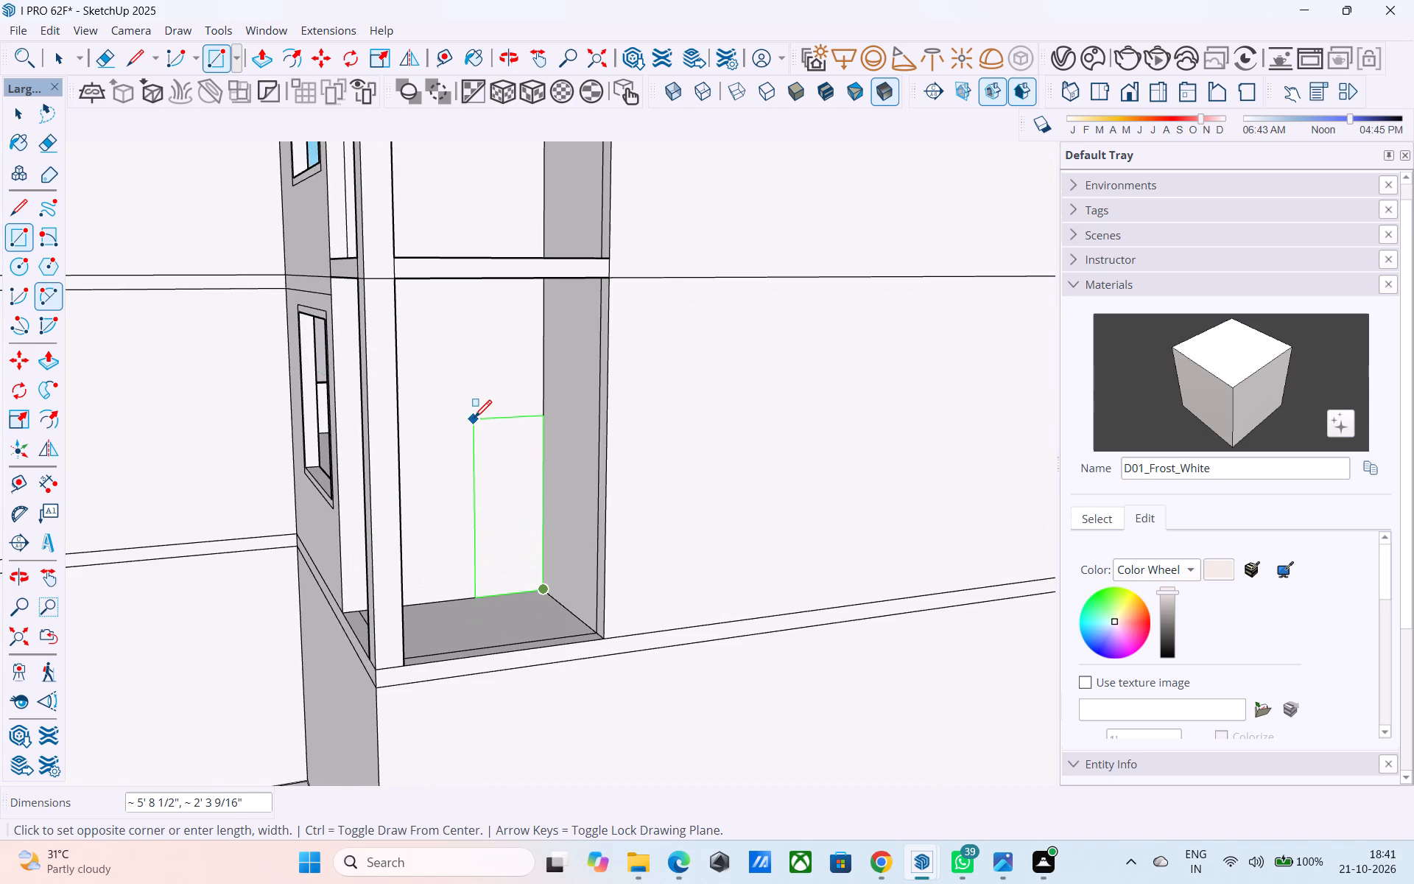
type("3'")
type(",7'")
key("Return")
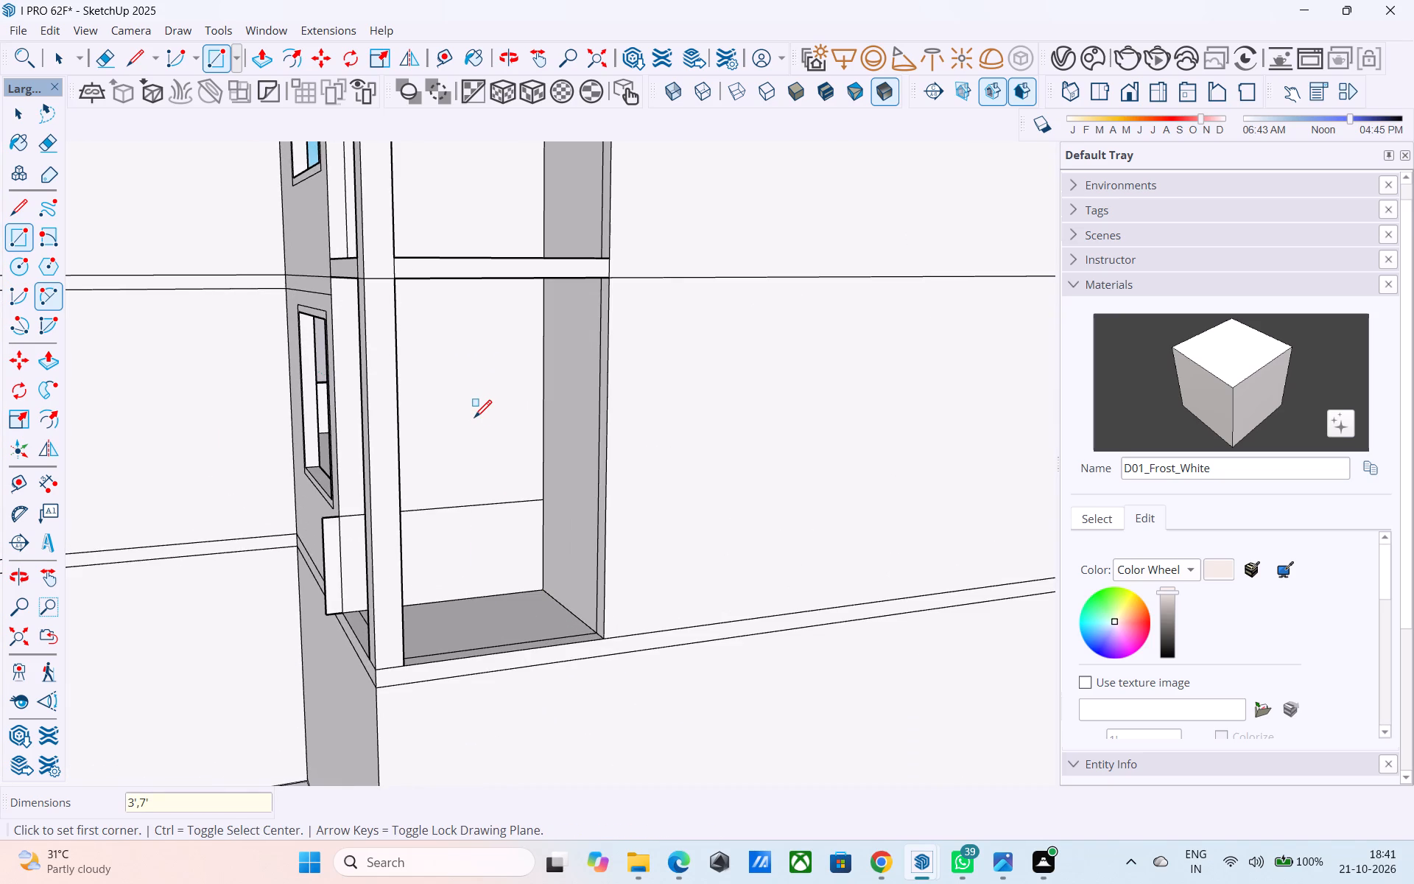
Resize the rectangle on the lower balcony's back wall to 7' high by 3' wide.
type("7',3'")
key("Return")
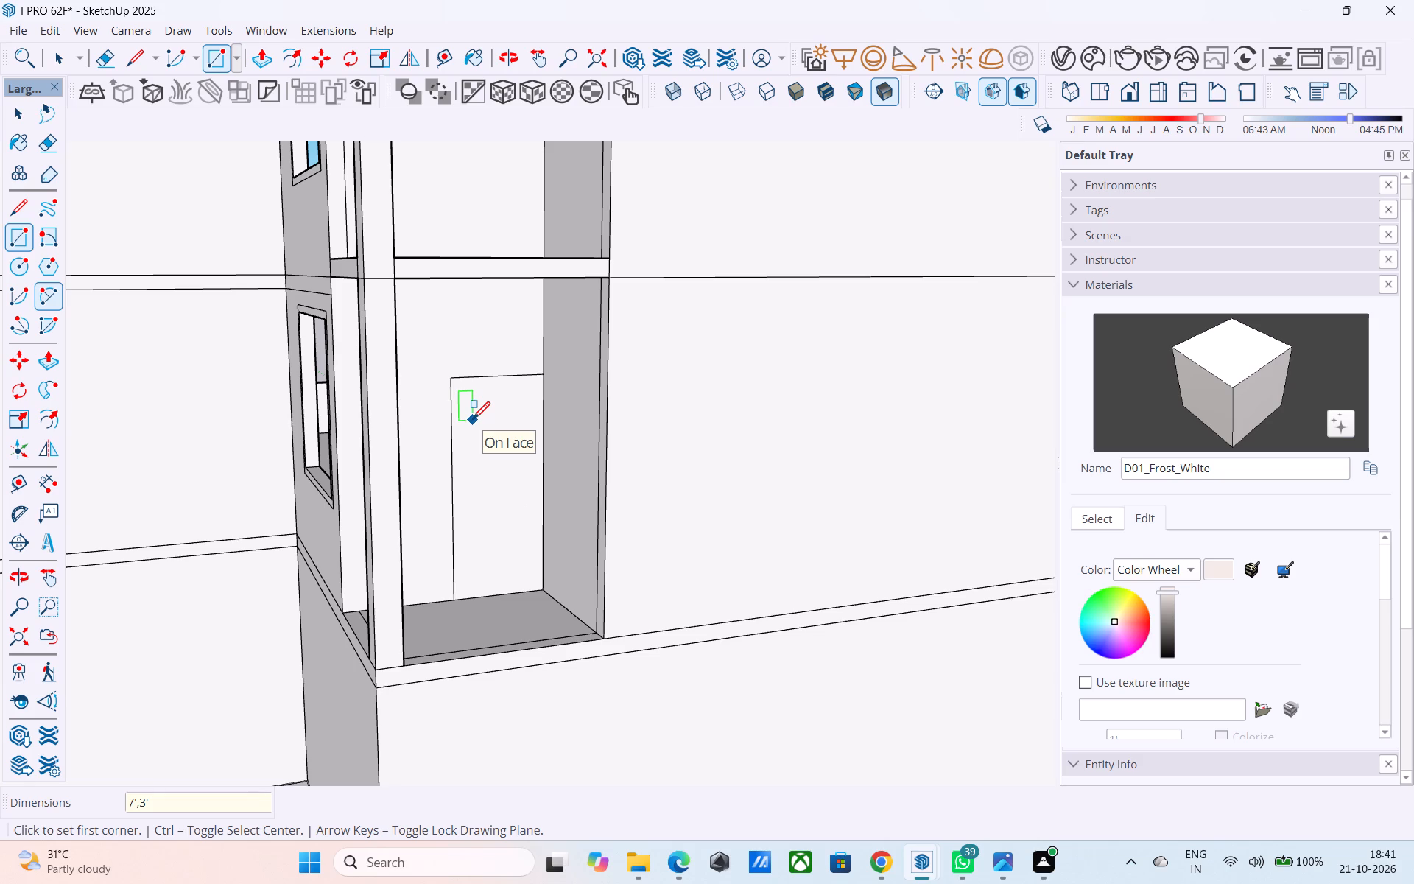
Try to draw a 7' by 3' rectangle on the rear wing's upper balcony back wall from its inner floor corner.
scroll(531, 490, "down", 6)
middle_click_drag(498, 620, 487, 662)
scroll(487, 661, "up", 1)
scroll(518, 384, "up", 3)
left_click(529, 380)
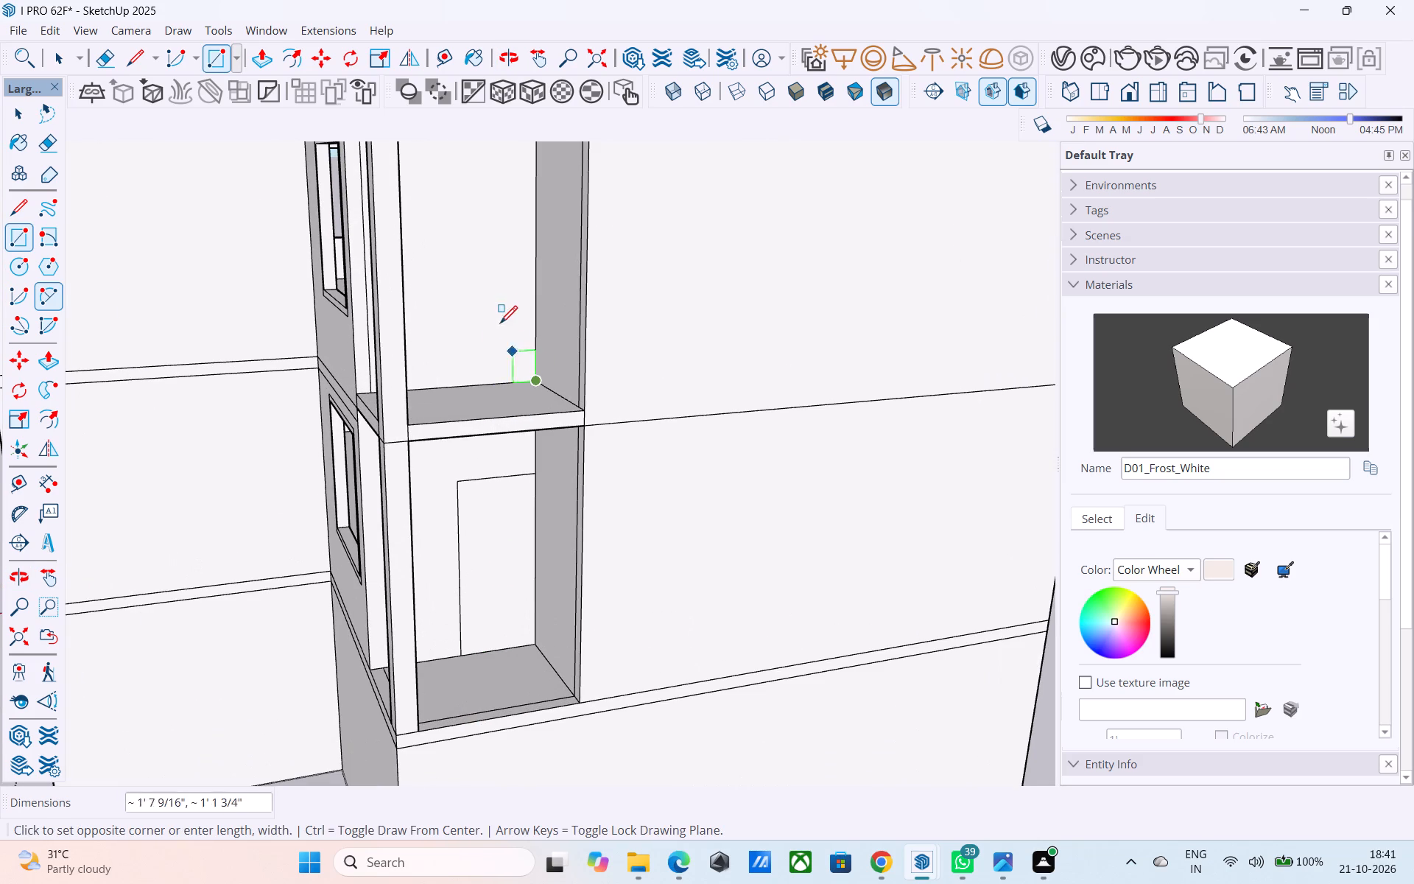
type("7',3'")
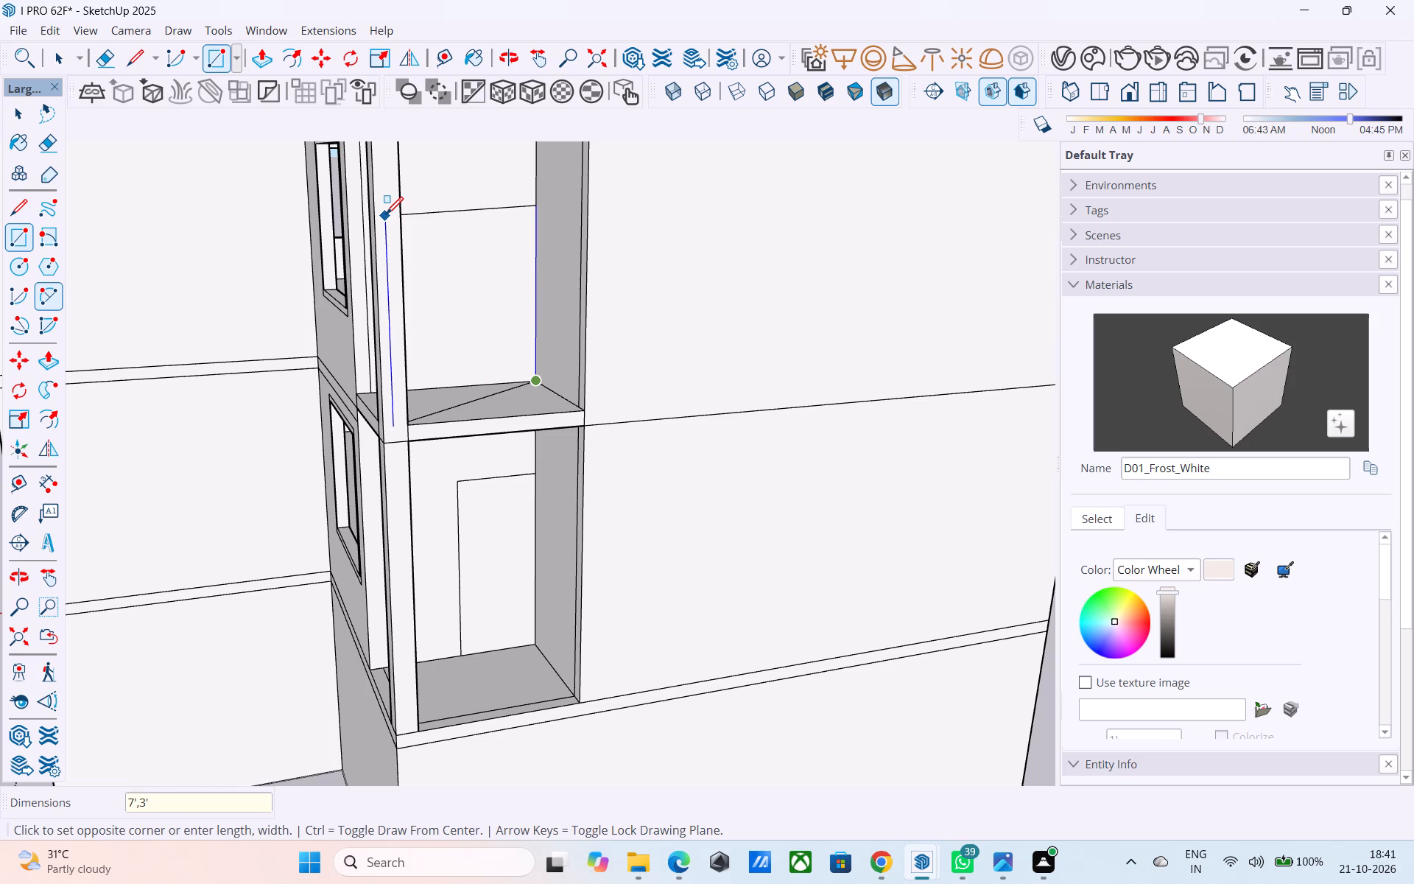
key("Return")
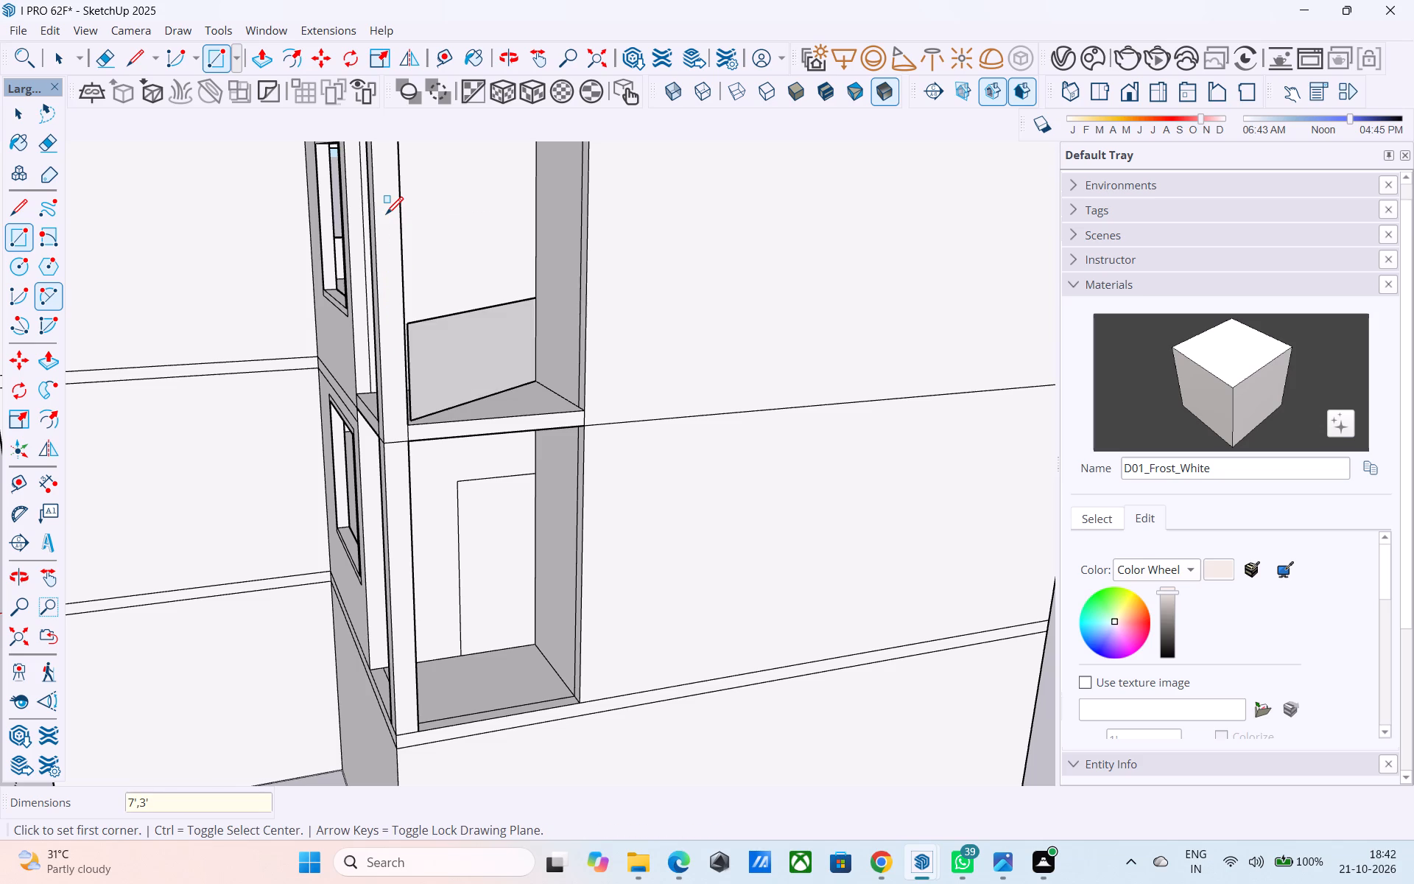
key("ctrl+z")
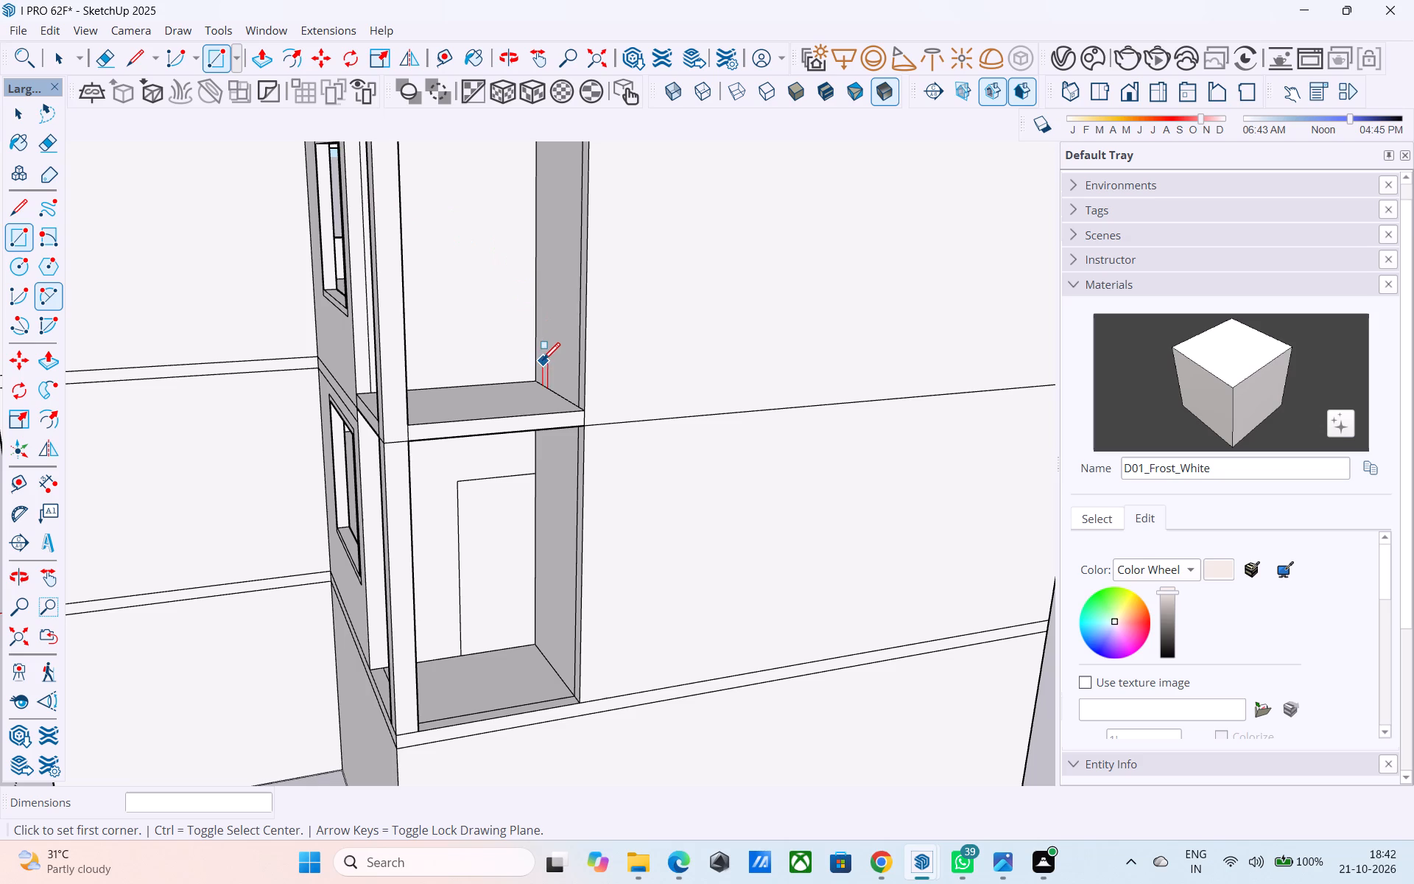
Draw a rectangle 7' high by 3' wide on the upper balcony's back wall, starting from the inner floor corner.
left_click(538, 373)
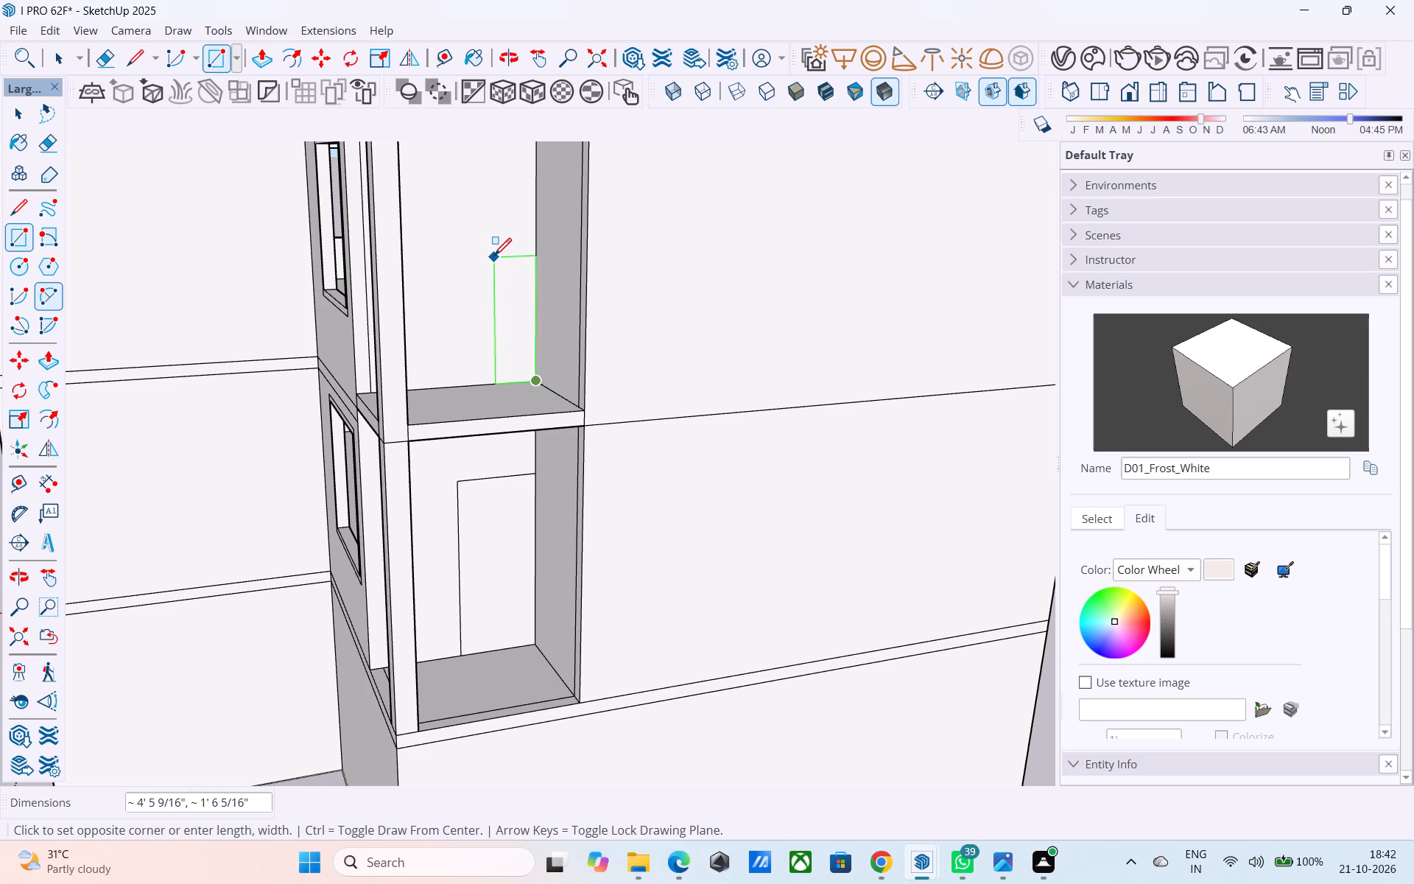
type("7'")
key("comma")
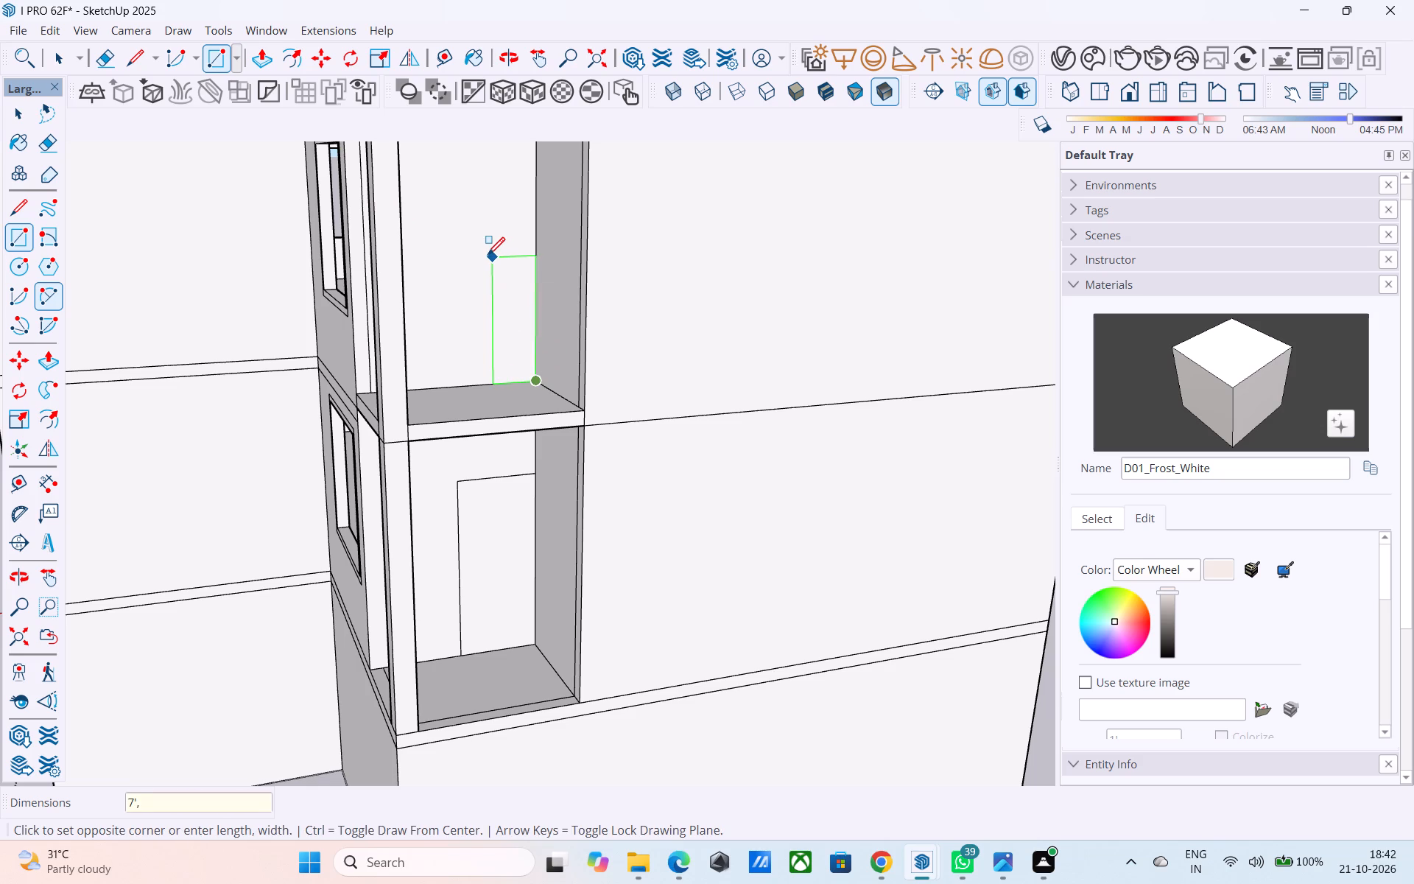
type("3'")
key("Return")
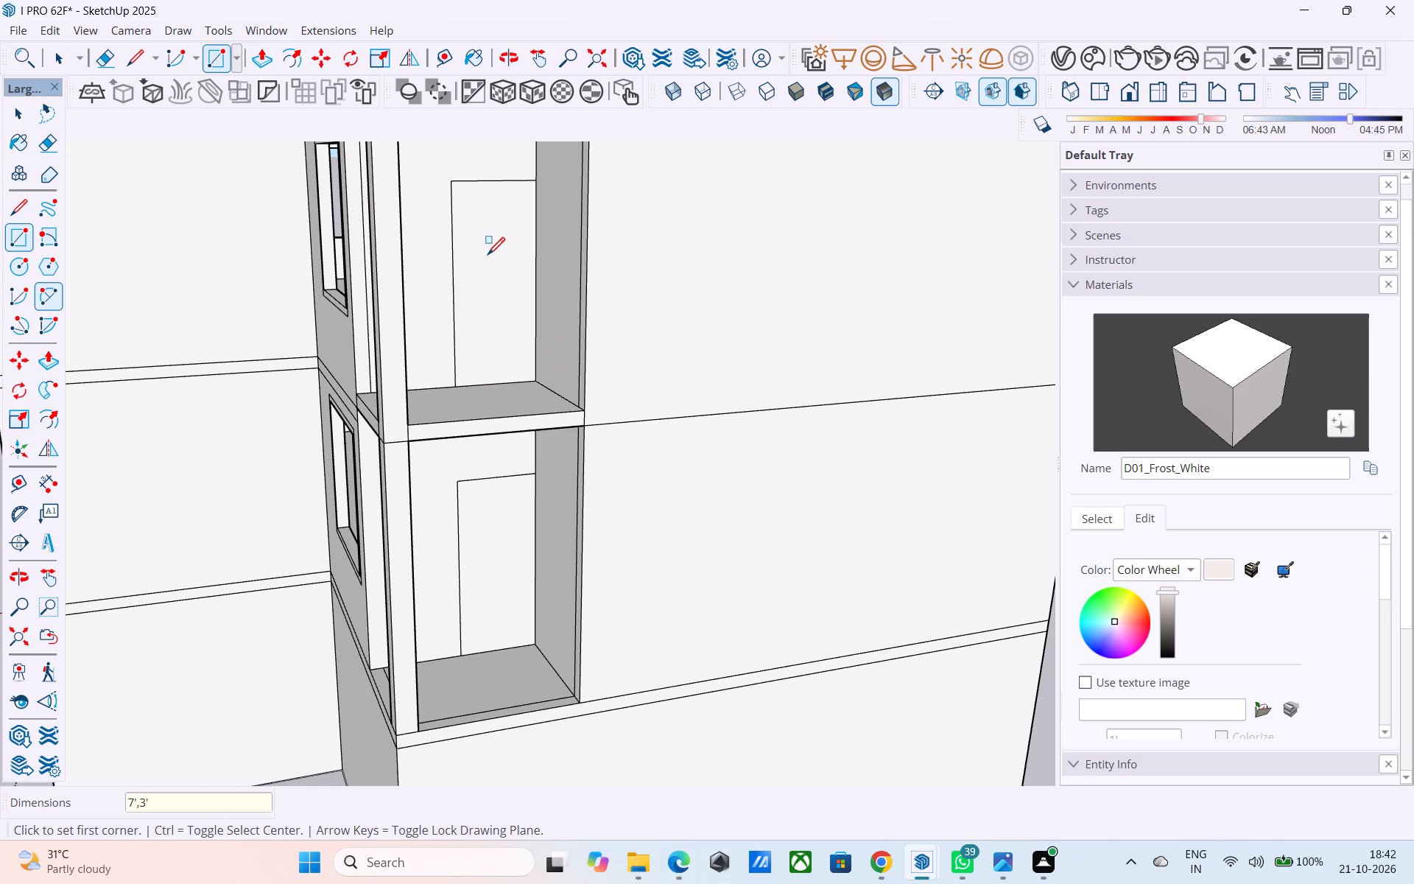
Examine the cladded corner façade and its balcony slabs, columns and railings from several angles and distances.
scroll(480, 277, "down", 9)
middle_click_drag(404, 600, 438, 622)
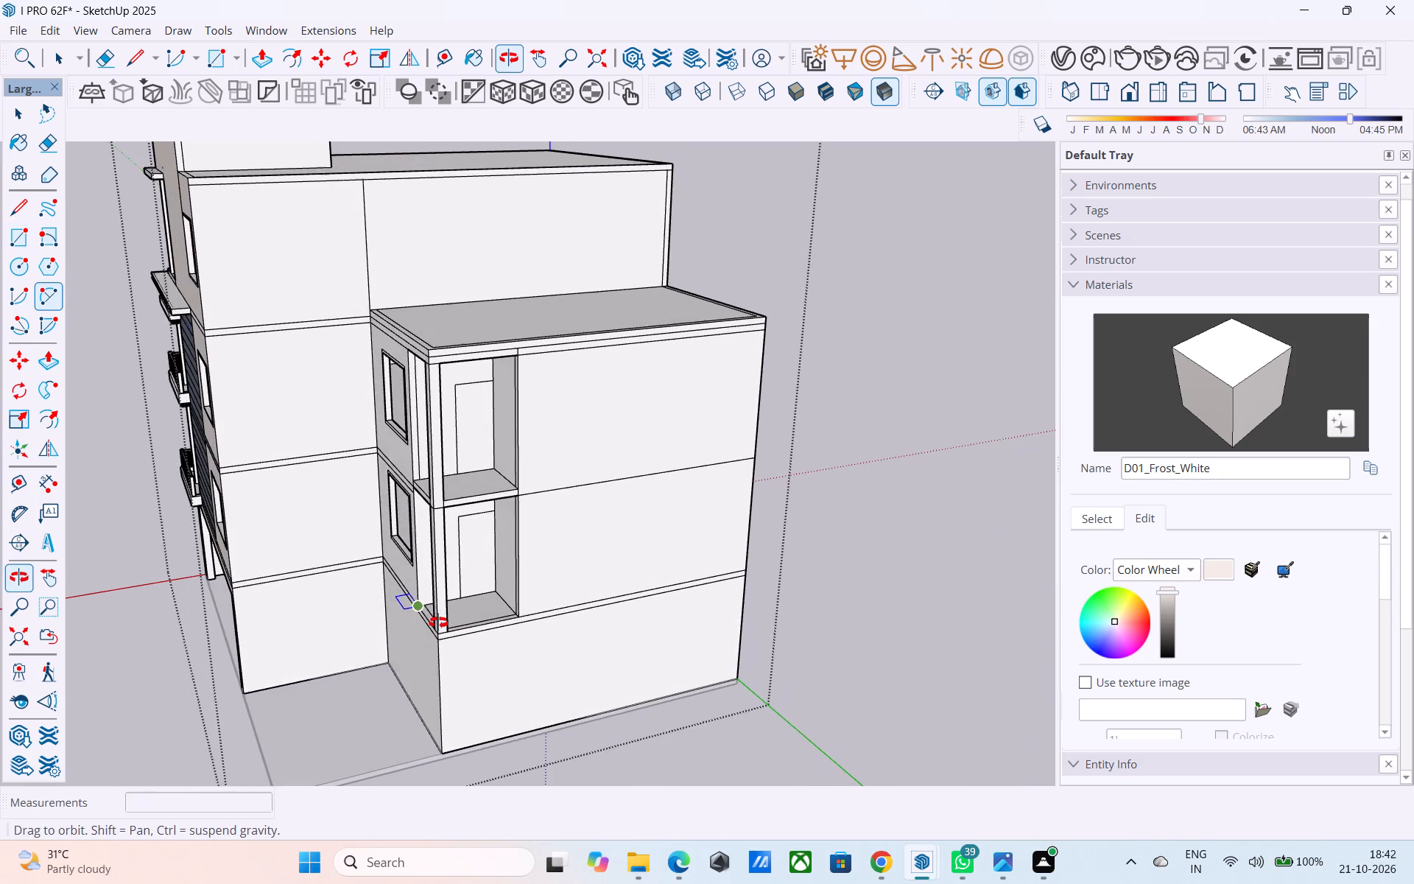
middle_click_drag(438, 622, 438, 625)
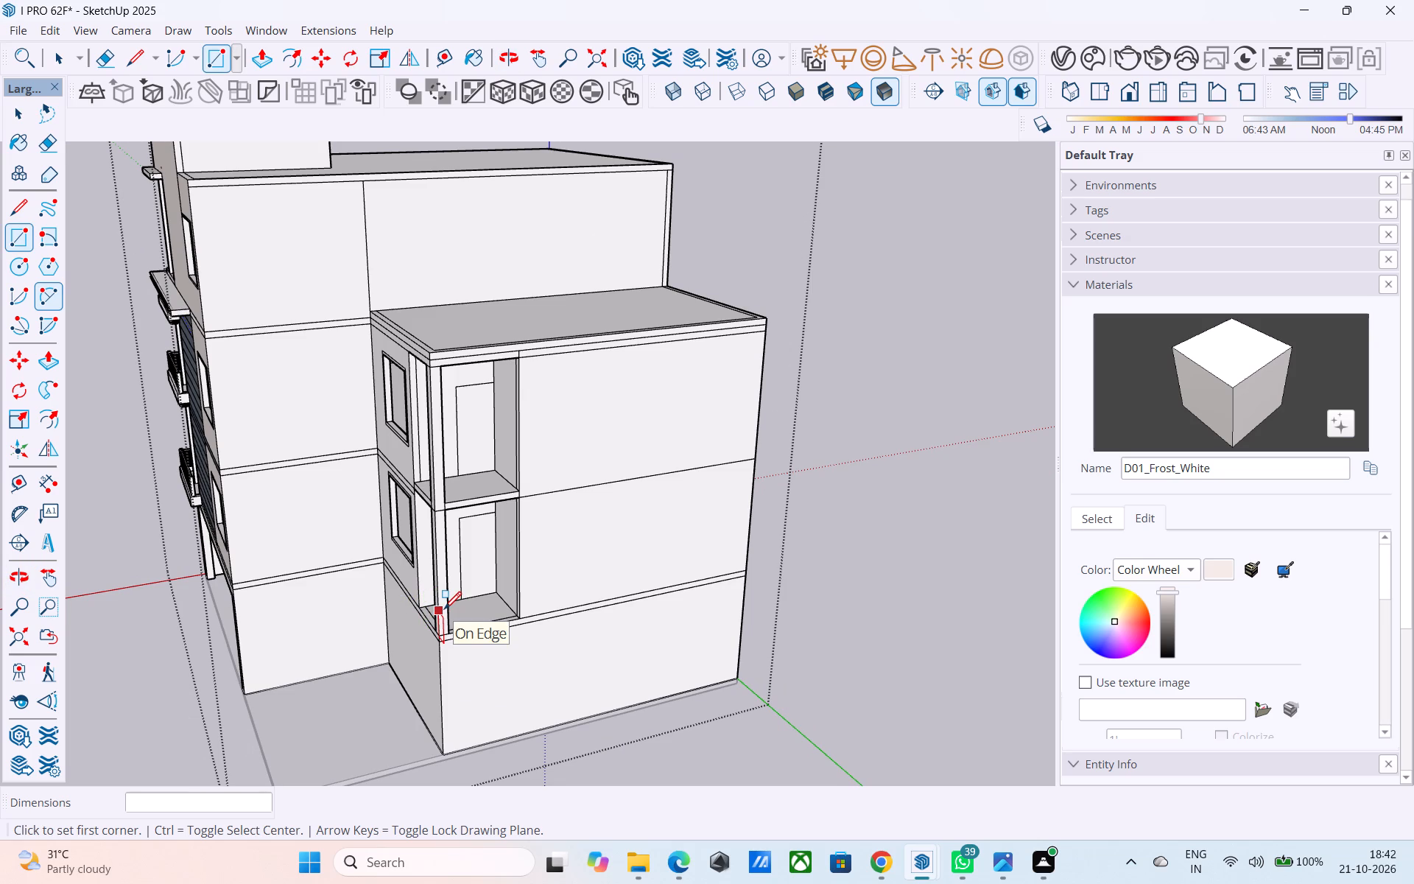
scroll(419, 616, "down", 5)
middle_click_drag(412, 614, 604, 545)
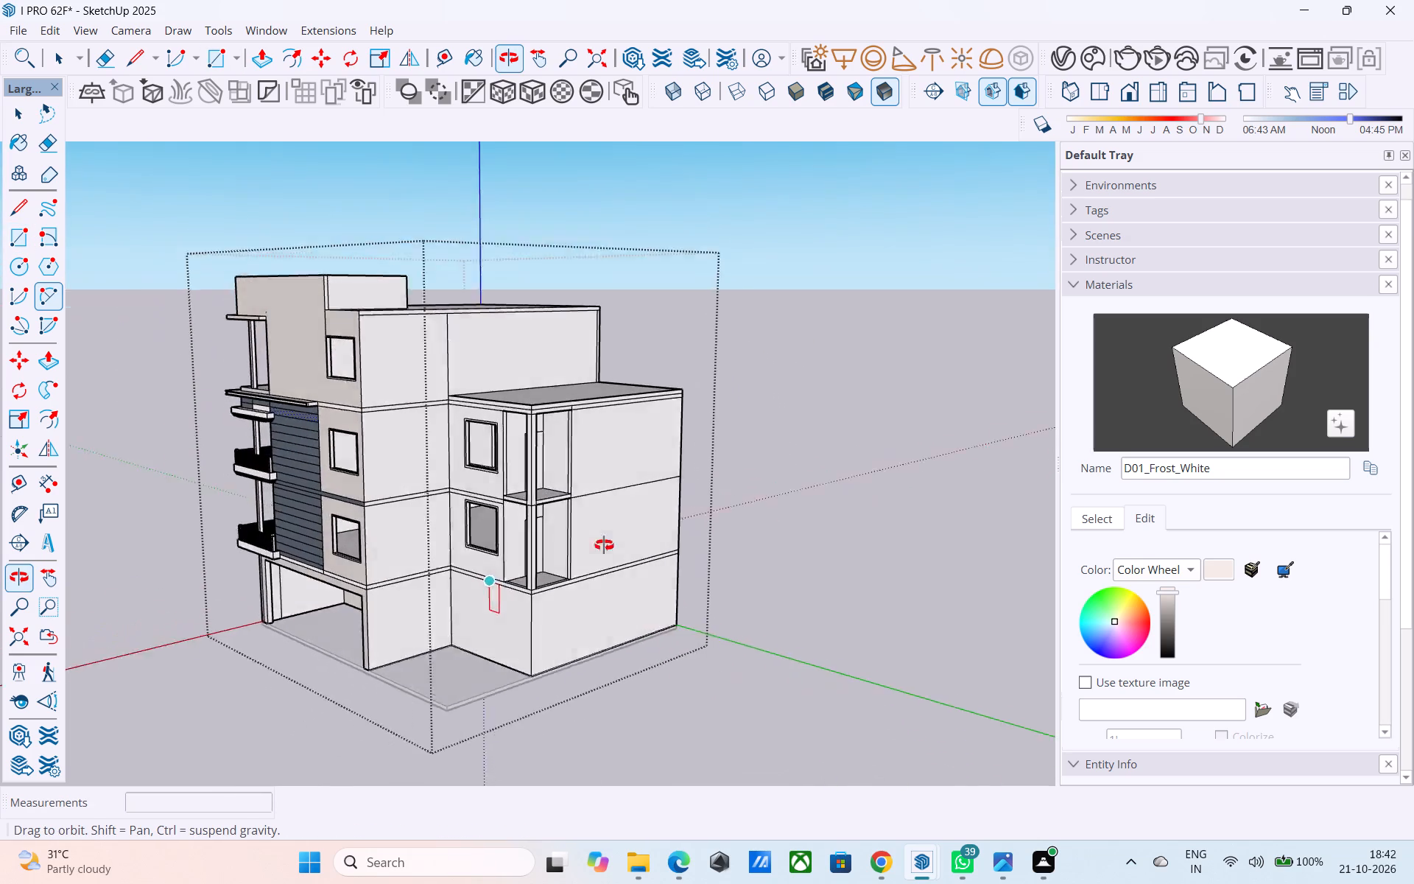
middle_click_drag(604, 545, 1113, 457)
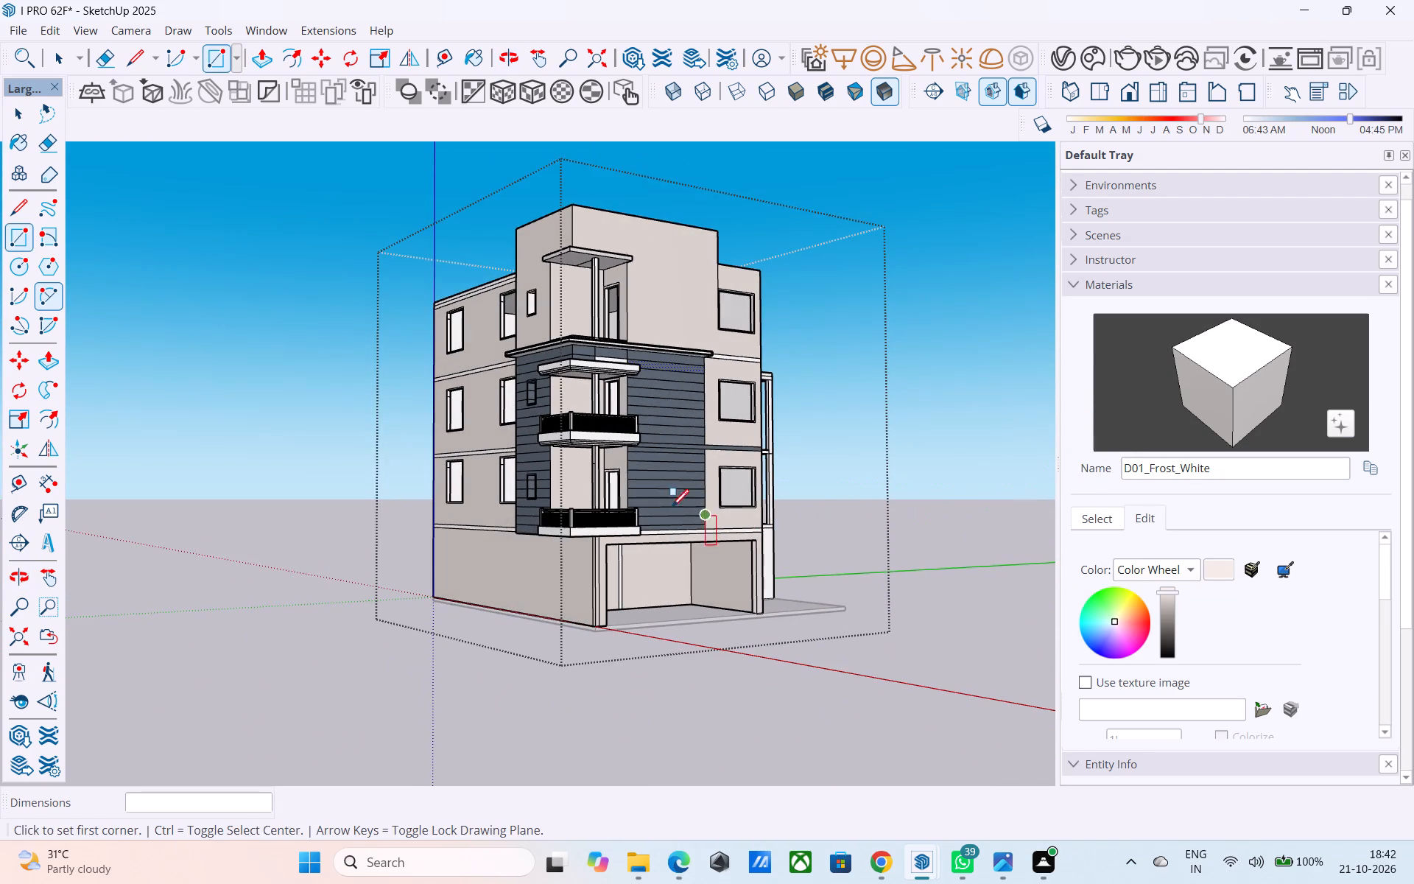
middle_click_drag(642, 502, 630, 634)
scroll(599, 606, "up", 19)
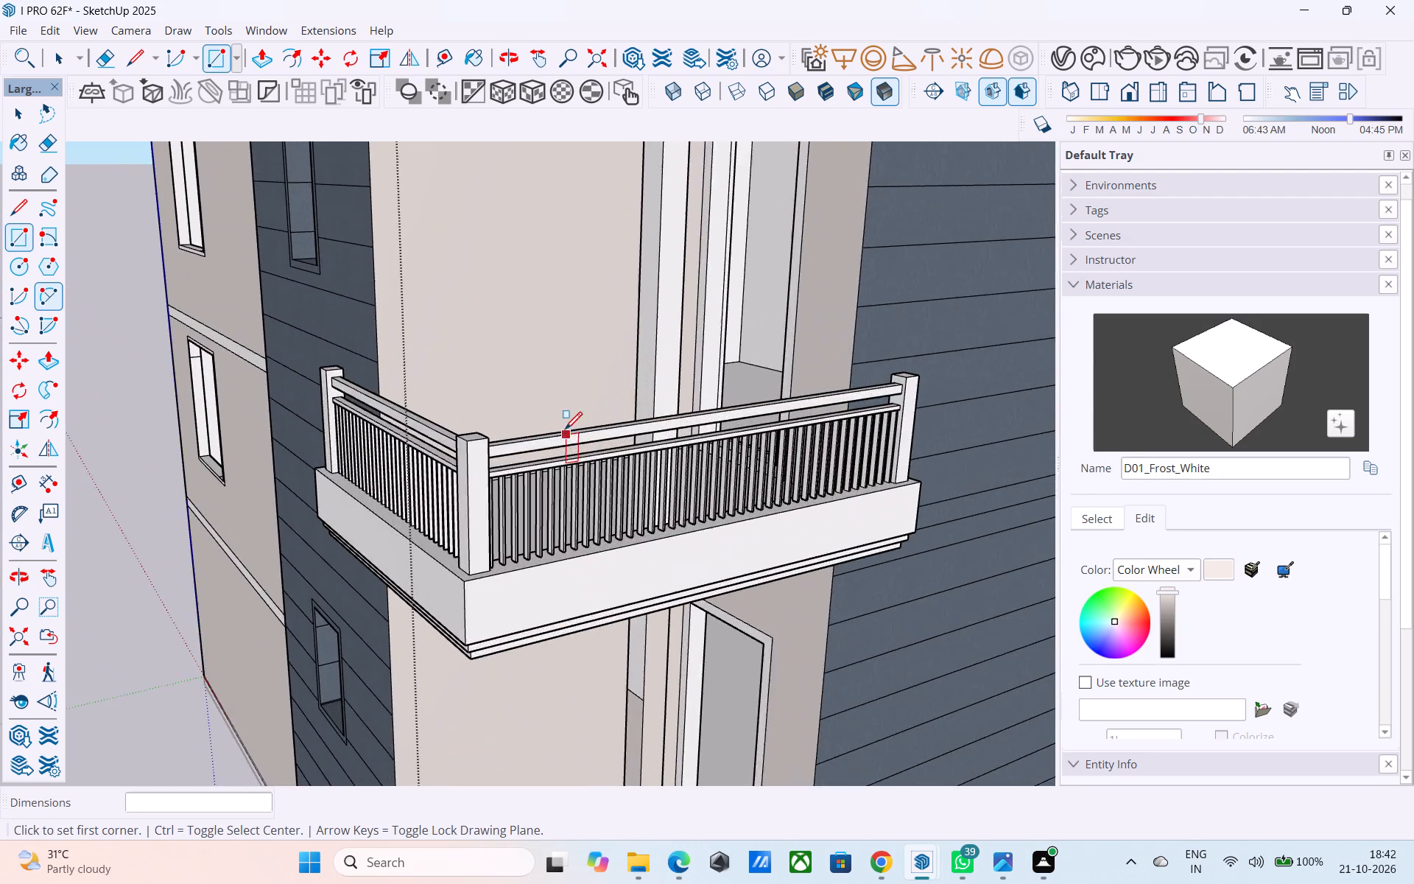
scroll(560, 443, "down", 18)
middle_click_drag(641, 421, 306, 377)
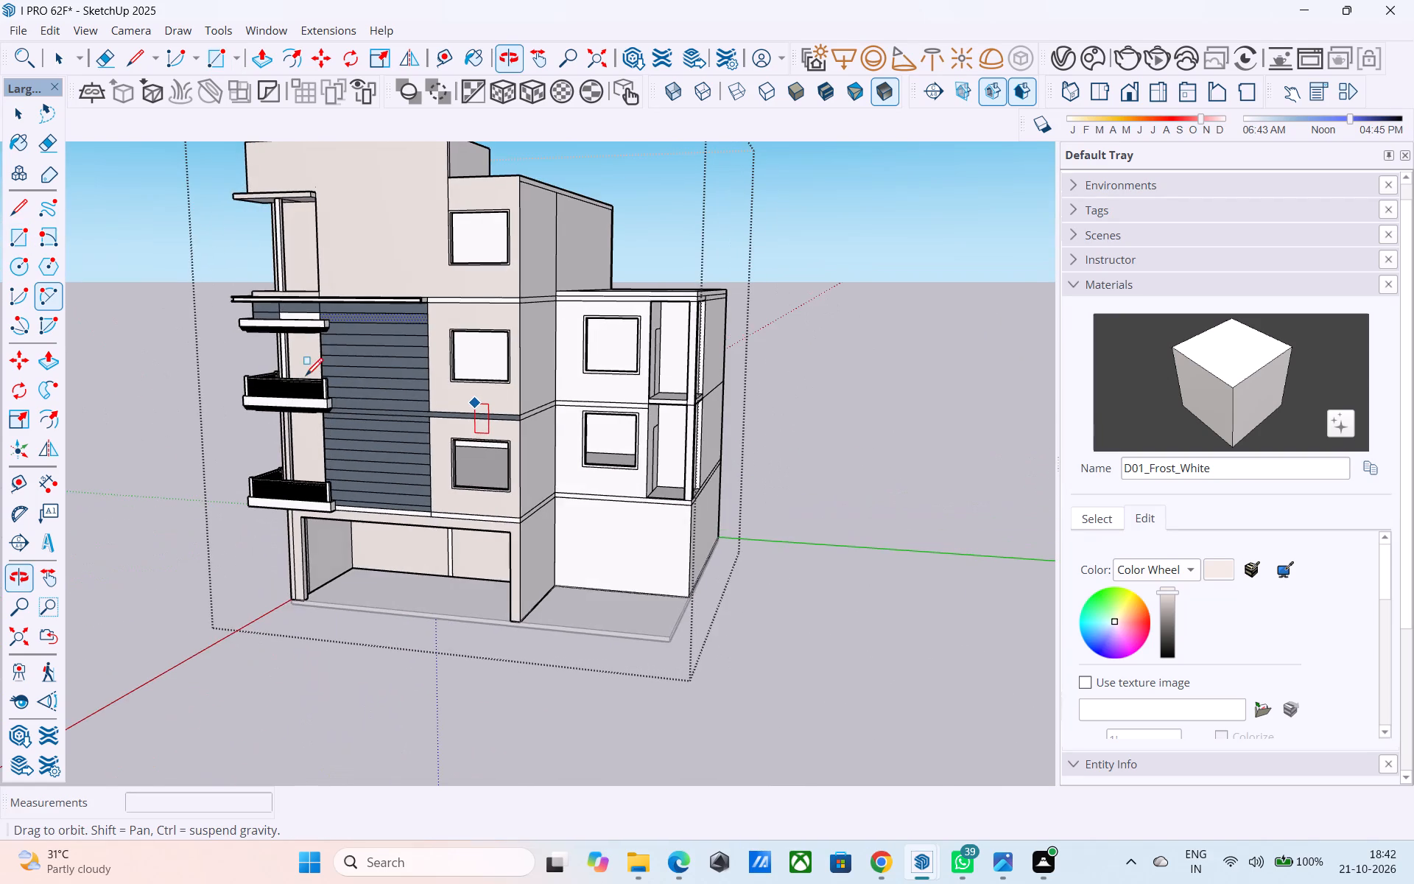
scroll(306, 377, "up", 5)
middle_click_drag(303, 396, 412, 424, "shift")
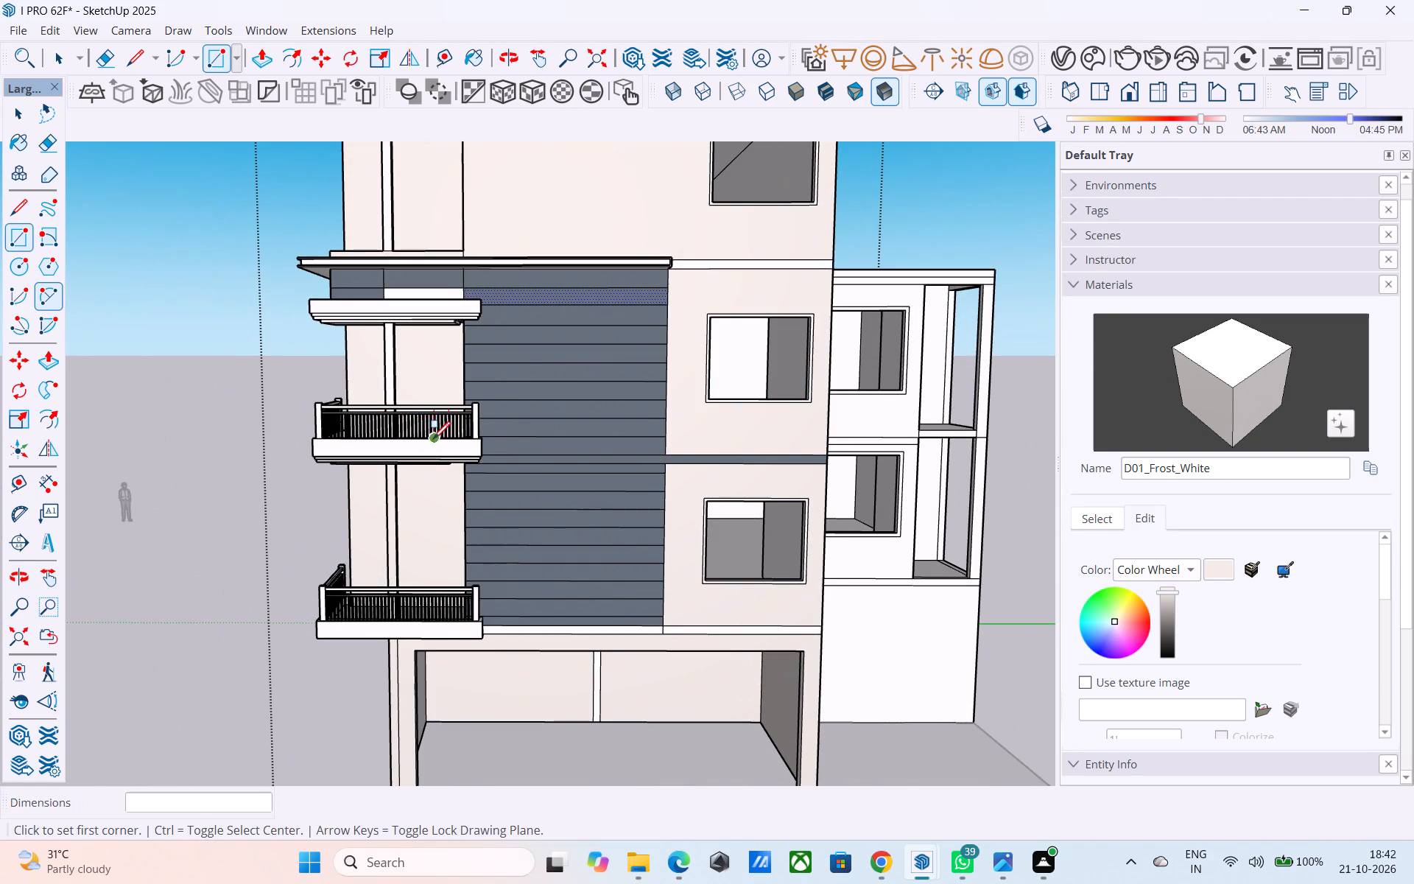
scroll(433, 441, "up", 7)
middle_click_drag(435, 440, 570, 421, "shift")
middle_click_drag(753, 404, 661, 418)
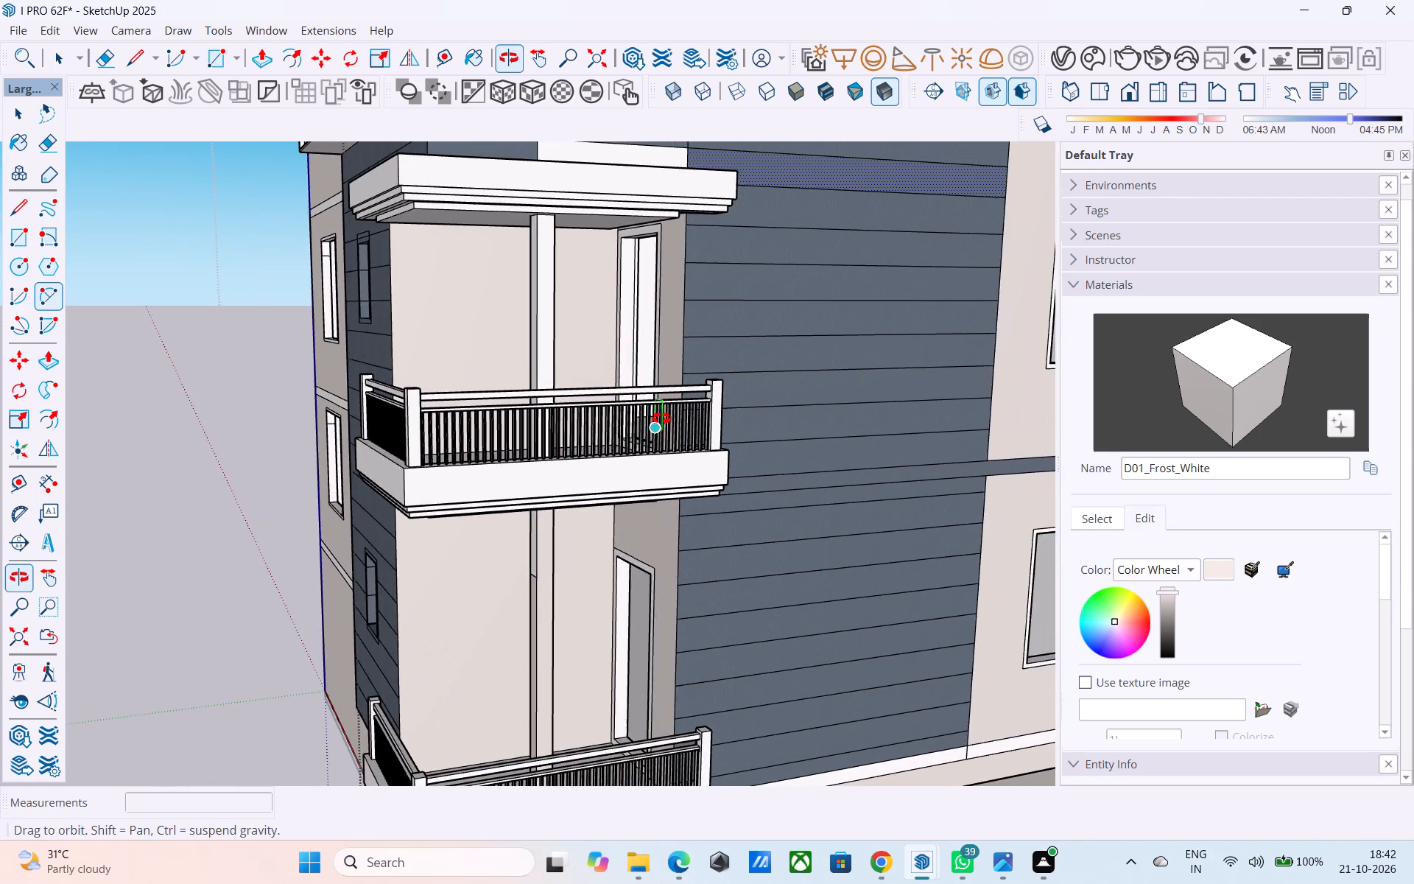
middle_click_drag(661, 418, 662, 418)
scroll(661, 418, "up", 3)
scroll(662, 418, "down", 5)
middle_click_drag(659, 423, 643, 378, "shift")
scroll(643, 378, "up", 1)
scroll(643, 378, "down", 4)
middle_click_drag(656, 429, 645, 474, "shift")
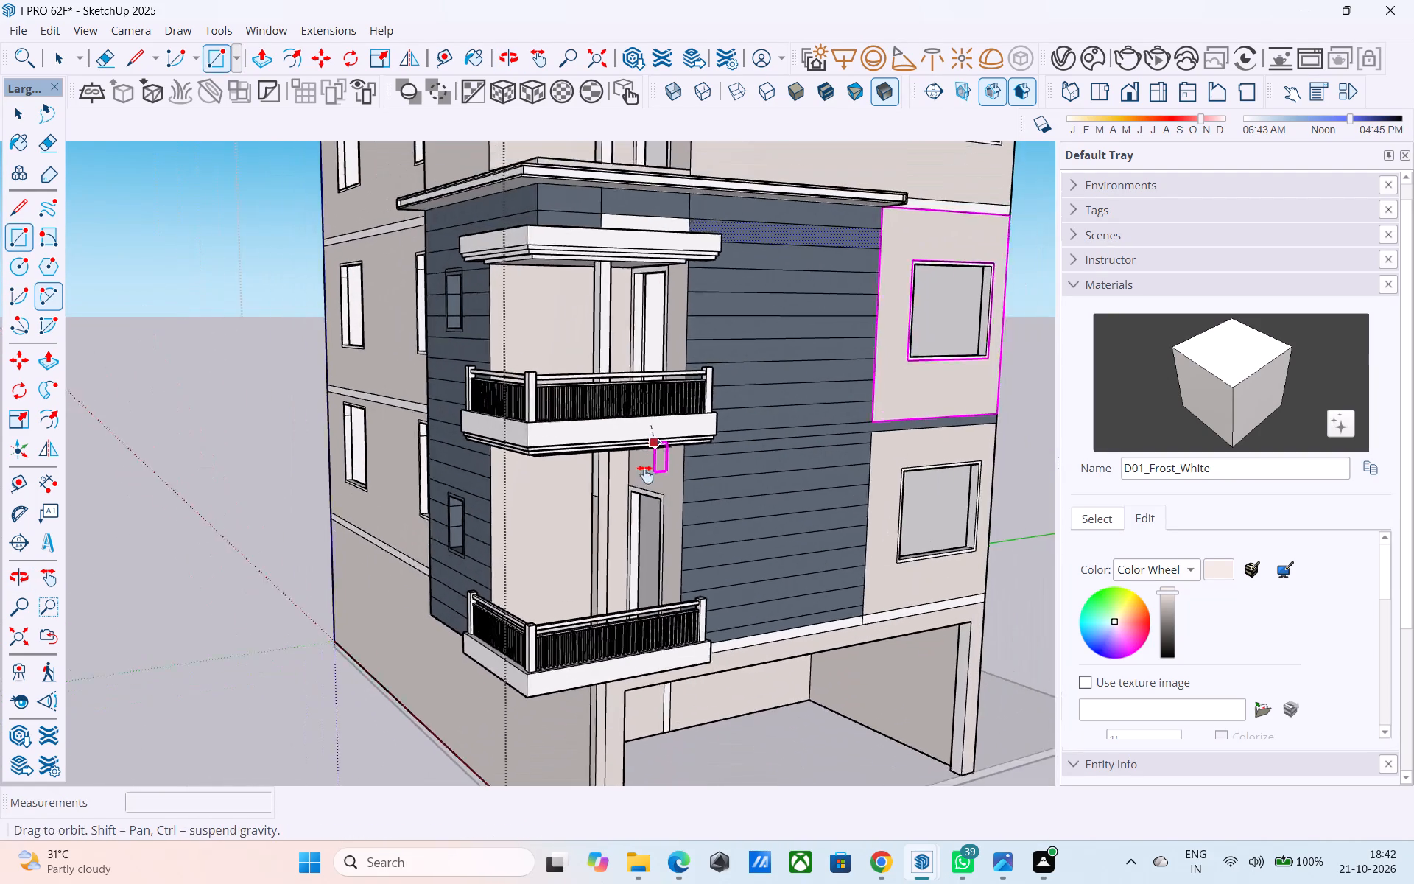
middle_click_drag(645, 474, 637, 496, "shift")
scroll(641, 492, "down", 3)
middle_click_drag(703, 556, 697, 601, "shift")
scroll(697, 594, "down", 4)
middle_click_drag(697, 594, 357, 550)
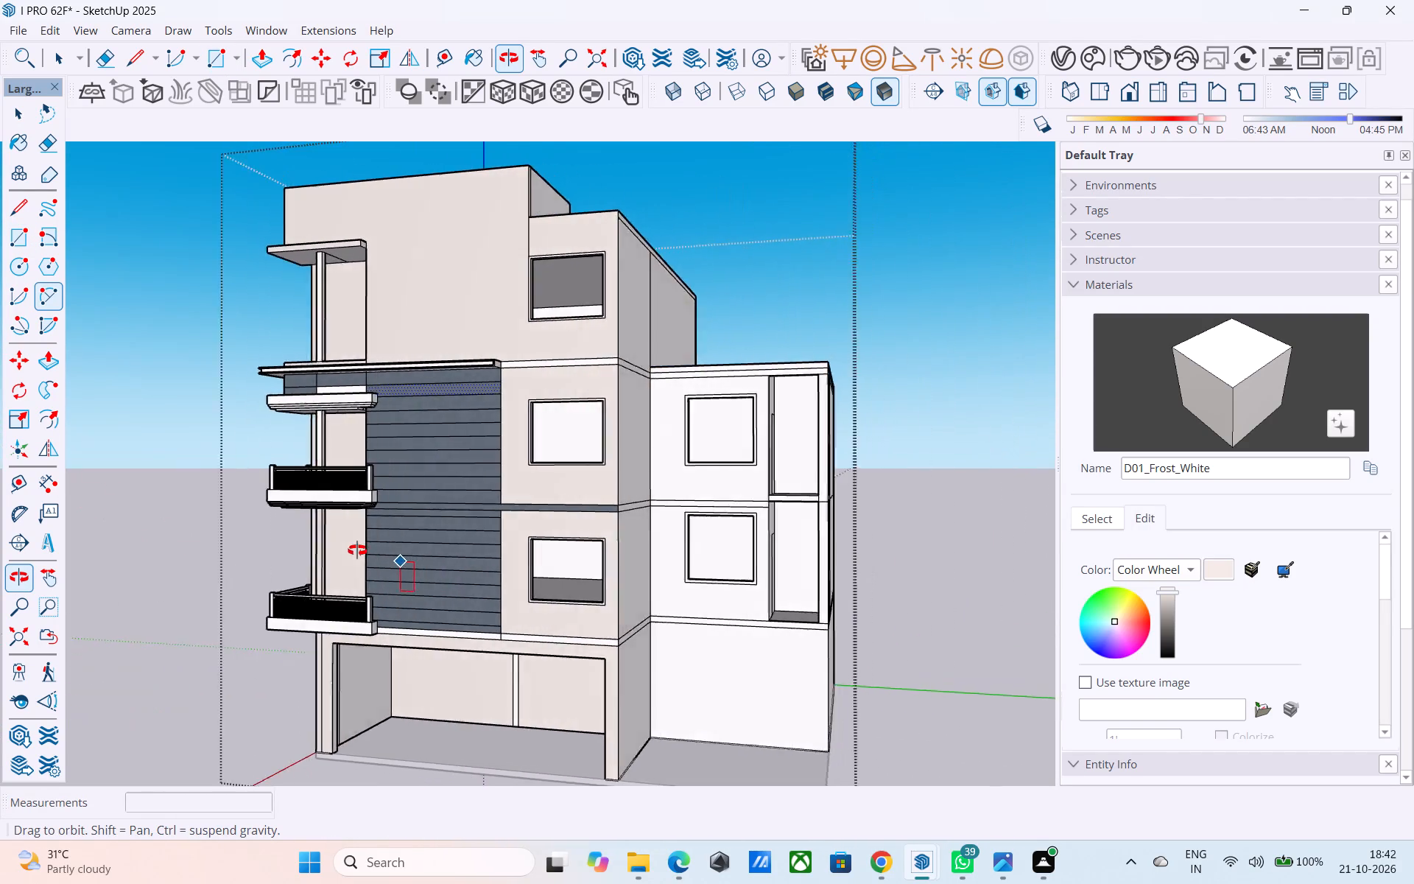
middle_click_drag(357, 550, 806, 534)
scroll(745, 464, "up", 8)
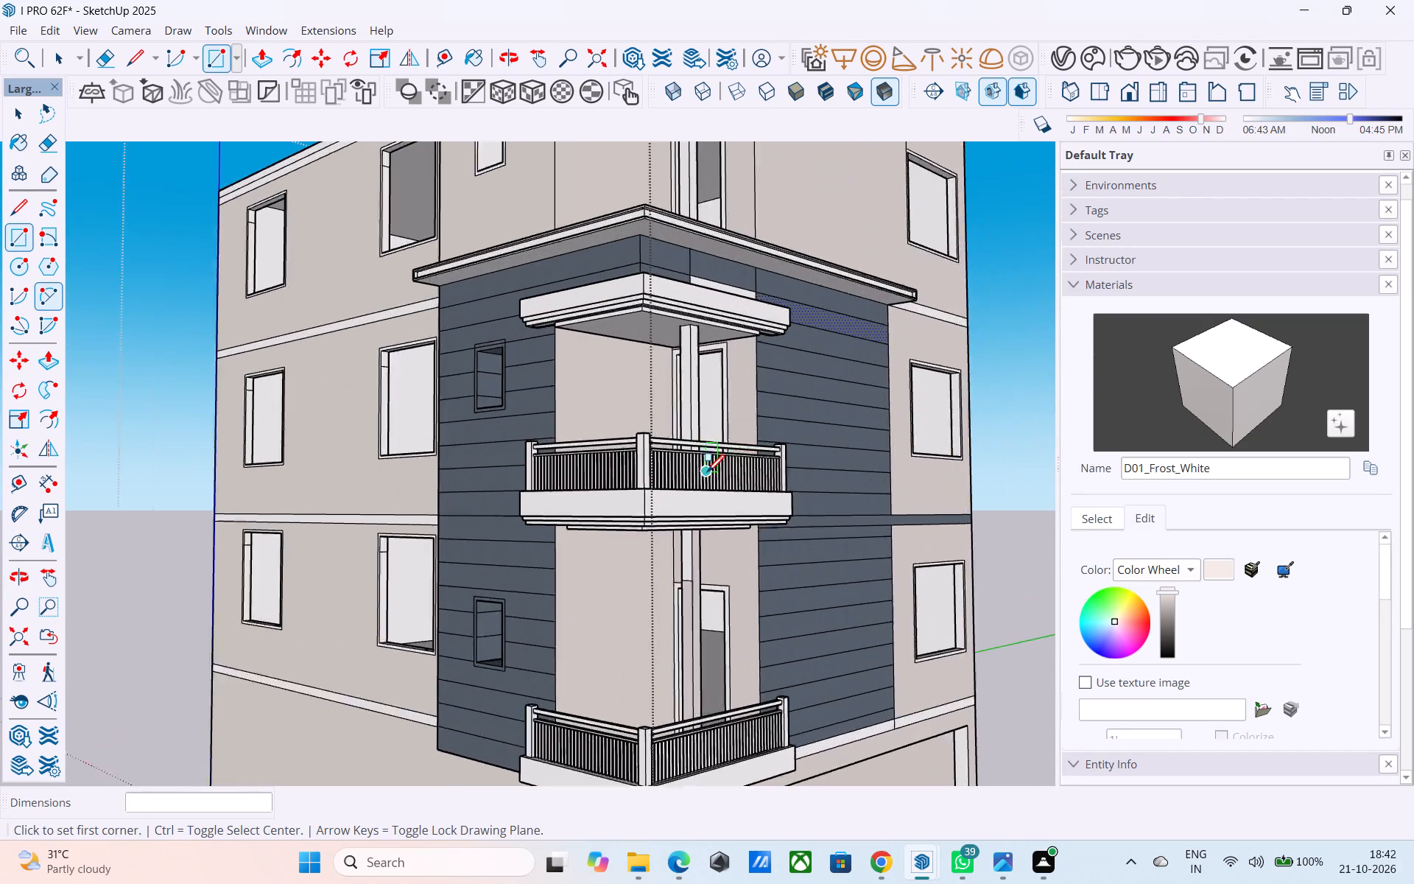
scroll(707, 474, "up", 14)
middle_click_drag(699, 478, 366, 563)
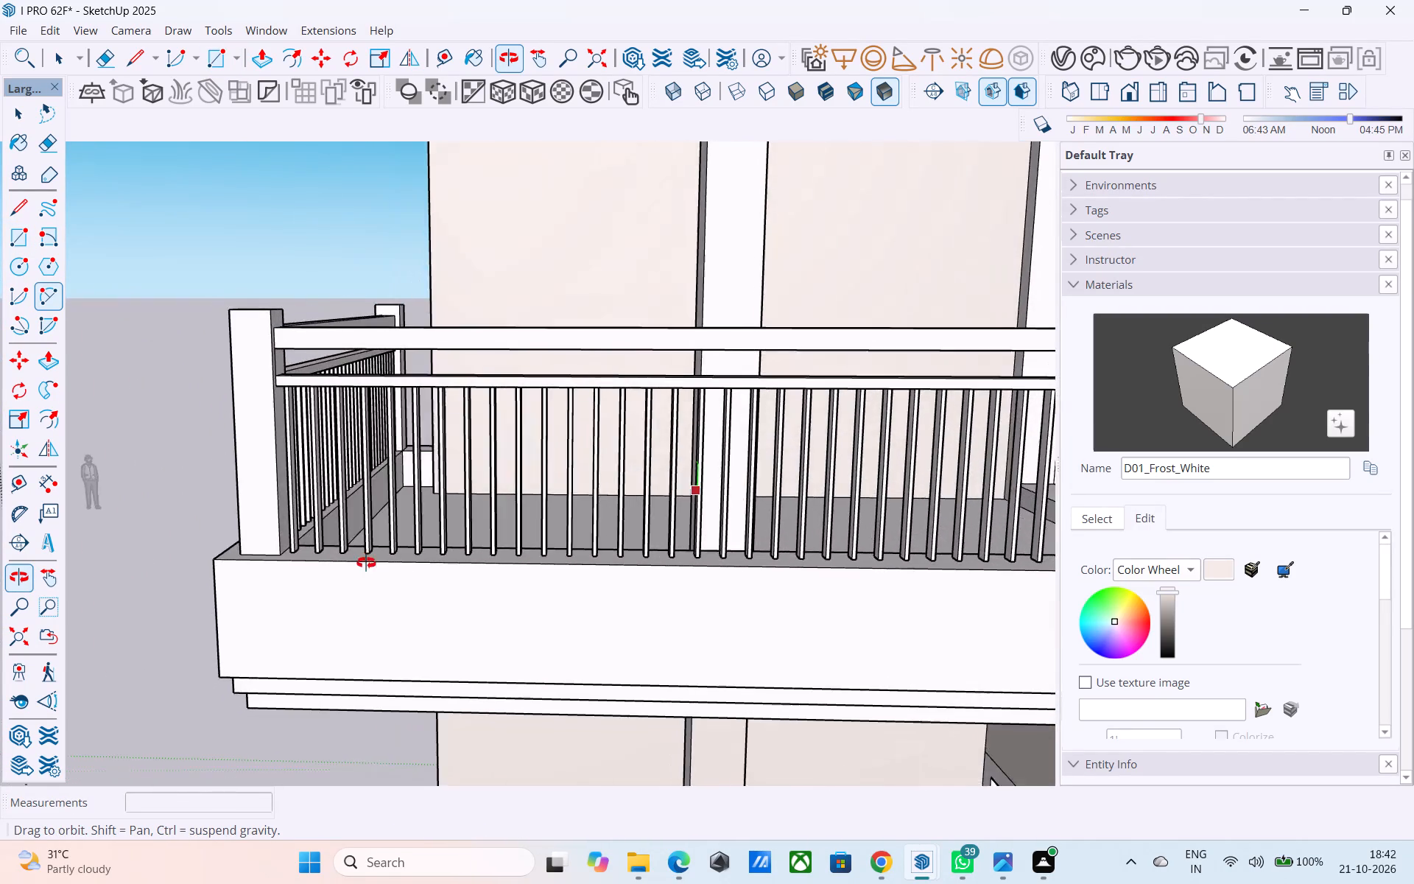
middle_click_drag(366, 563, 324, 565)
scroll(323, 550, "down", 5)
middle_click_drag(544, 511, 334, 583)
scroll(318, 566, "down", 6)
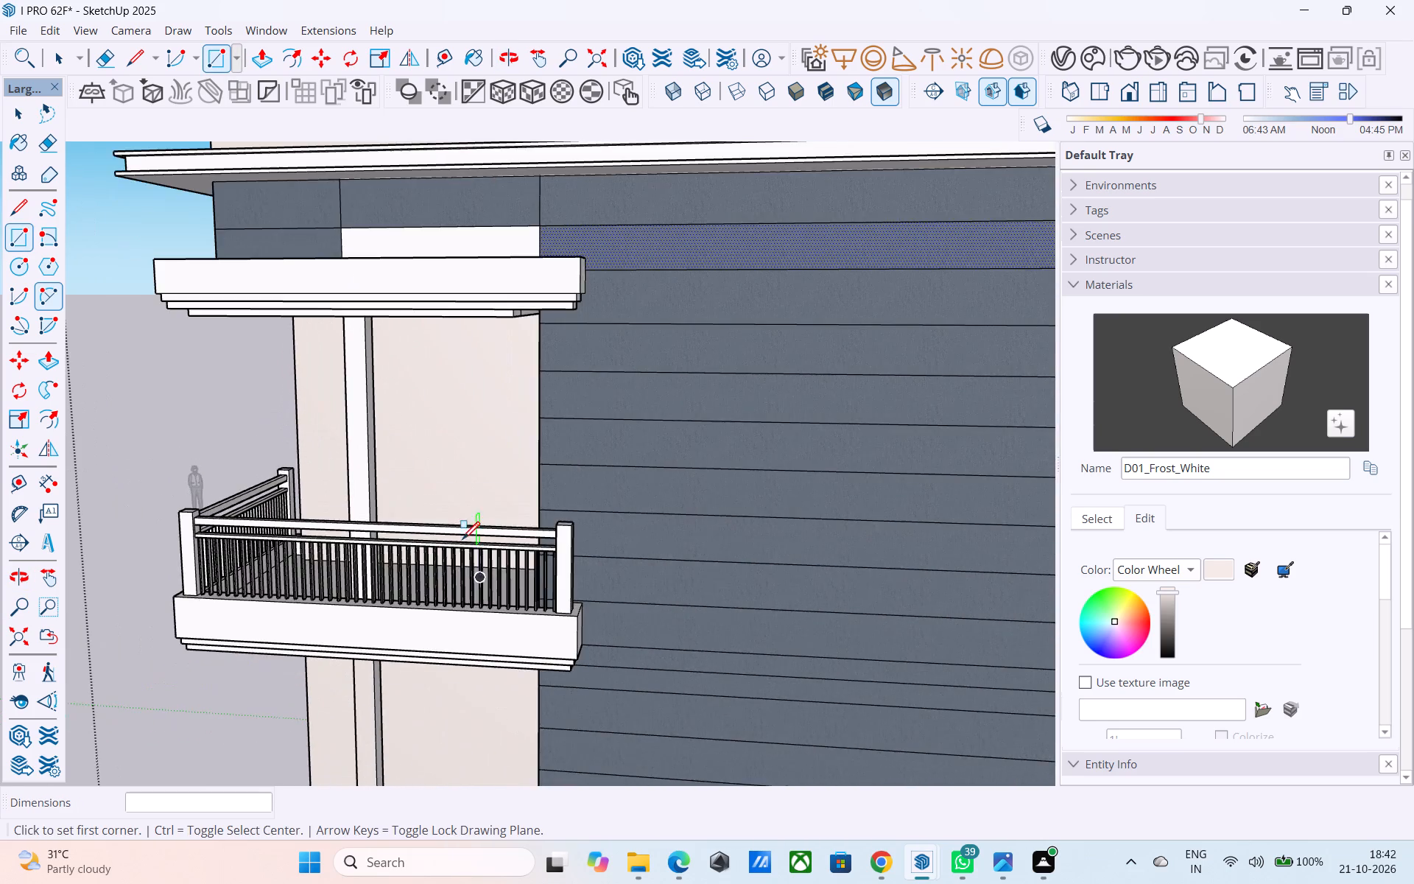
middle_click_drag(483, 536, 604, 422)
scroll(593, 415, "up", 4)
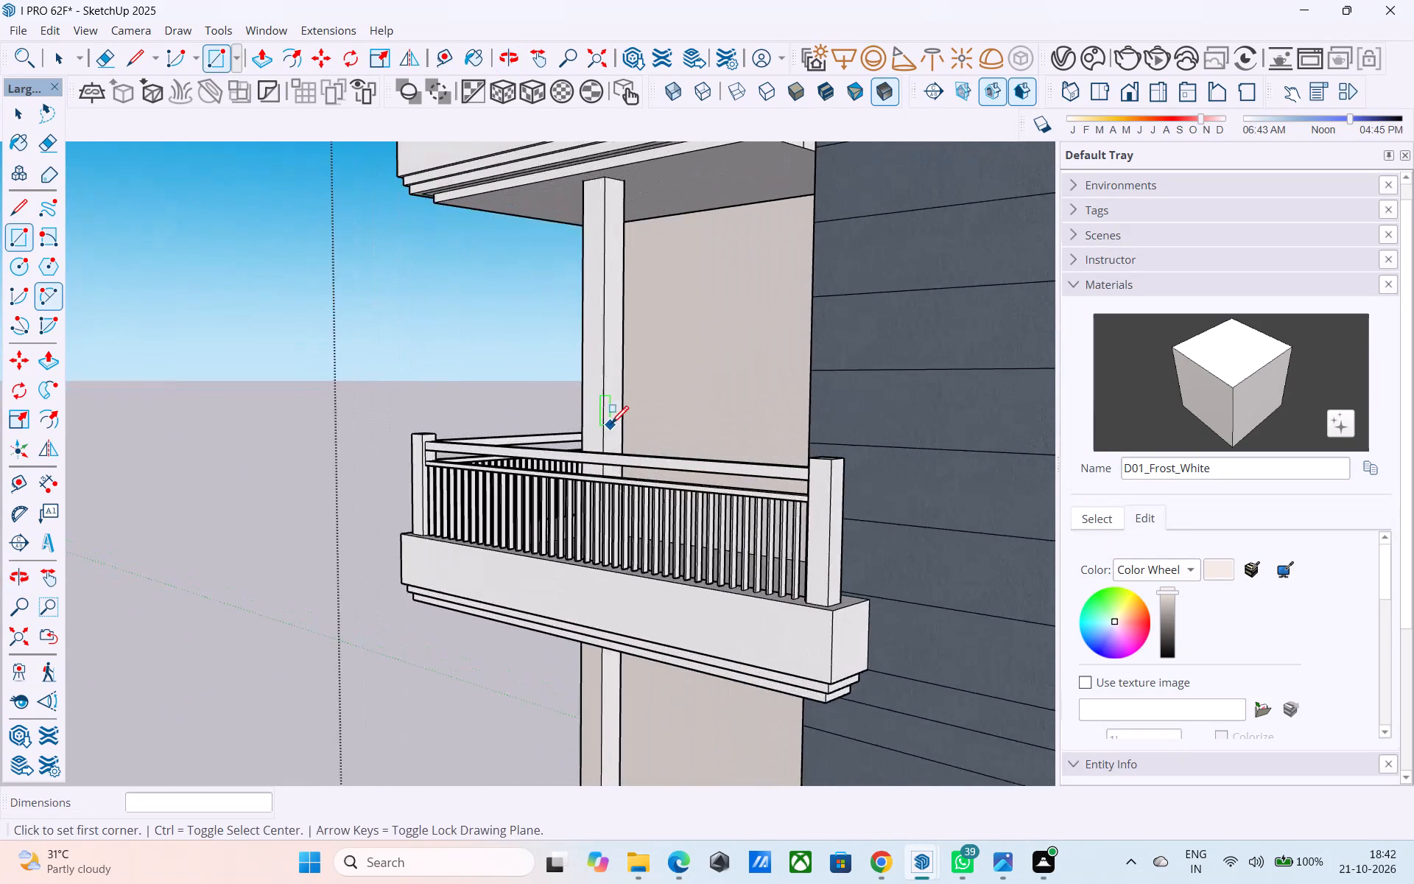
scroll(611, 425, "up", 1)
scroll(611, 425, "down", 6)
middle_click_drag(611, 425, 577, 421)
scroll(577, 421, "up", 3)
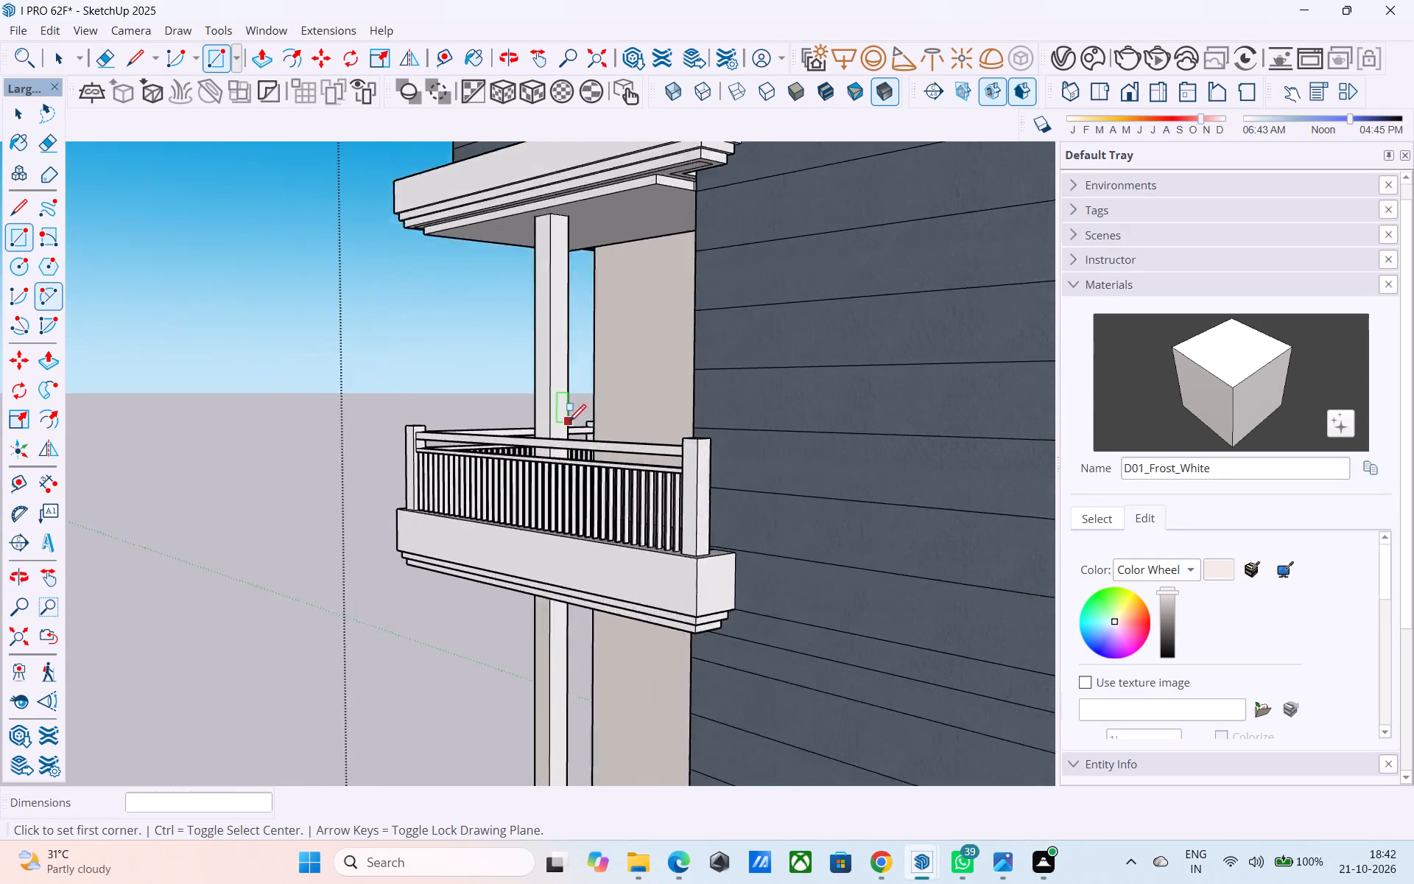
scroll(569, 424, "up", 2)
middle_click_drag(571, 425, 612, 450)
scroll(612, 450, "up", 1)
scroll(547, 417, "down", 8)
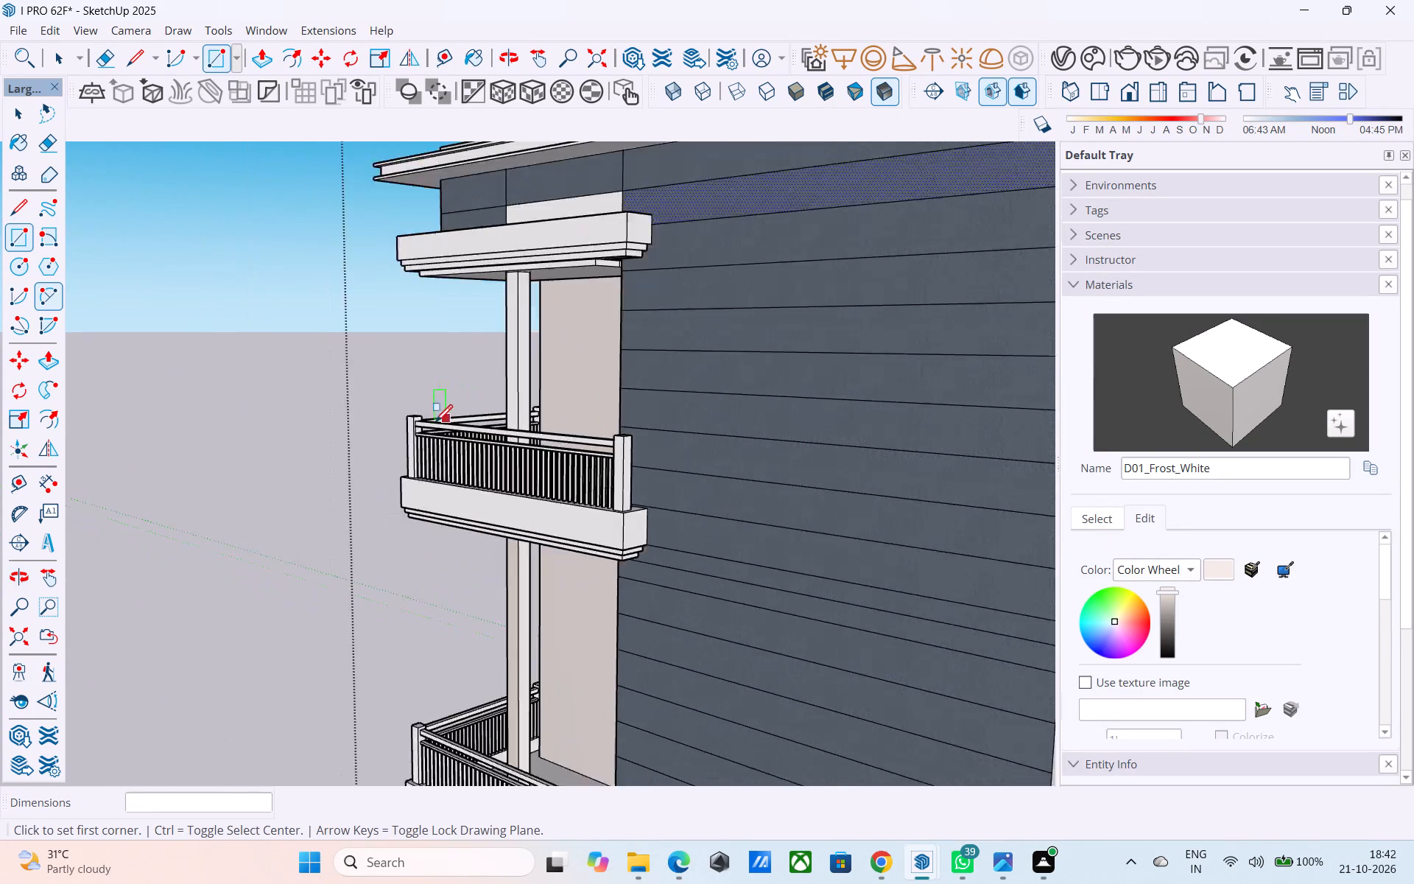
scroll(435, 424, "down", 17)
scroll(666, 449, "up", 7)
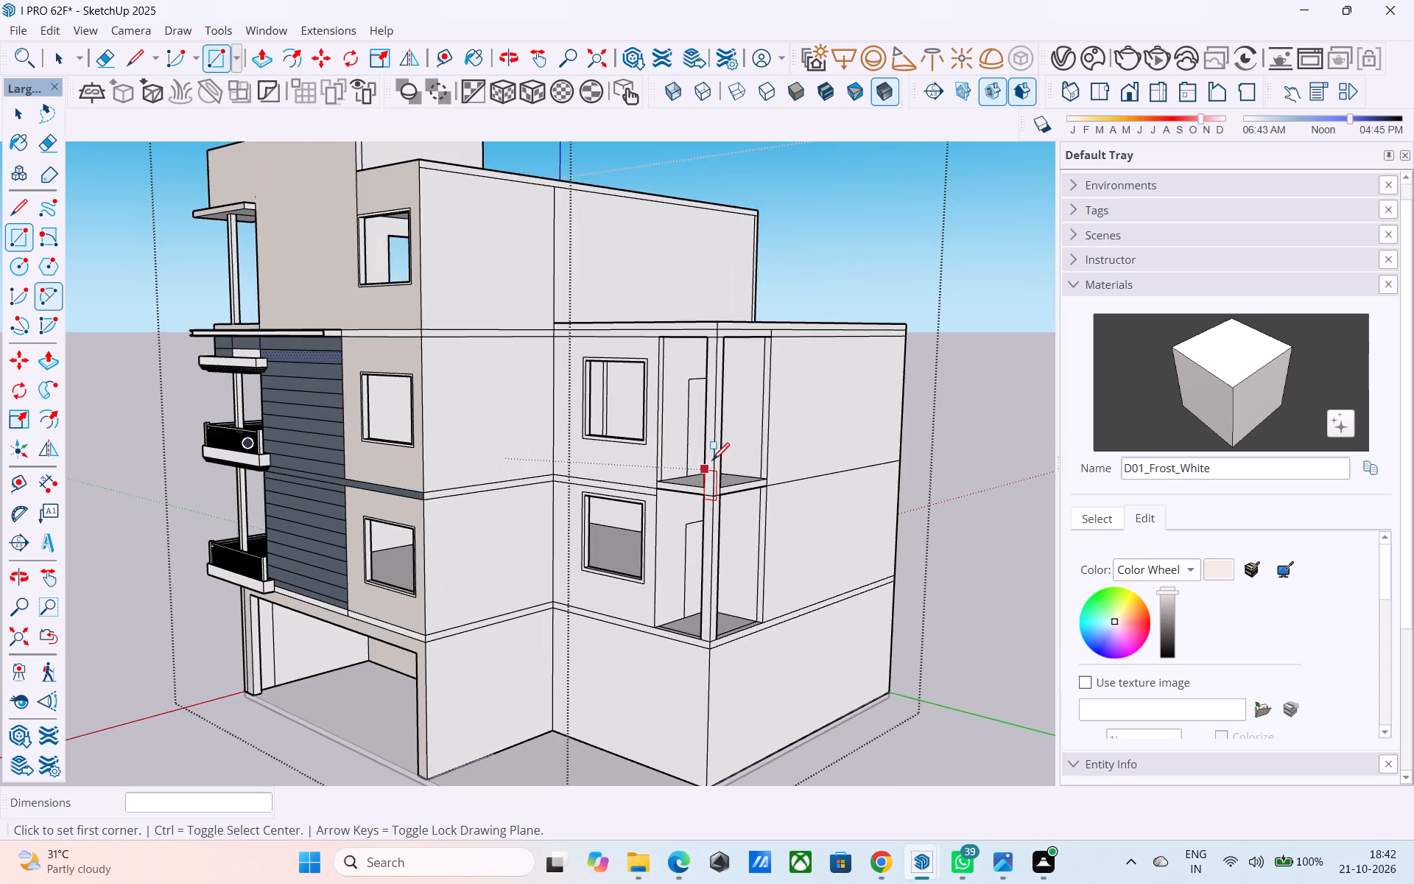
Offset the upper rear balcony's door rectangle 3" inward to form a frame.
middle_click_drag(709, 460, 519, 467)
scroll(563, 455, "up", 2)
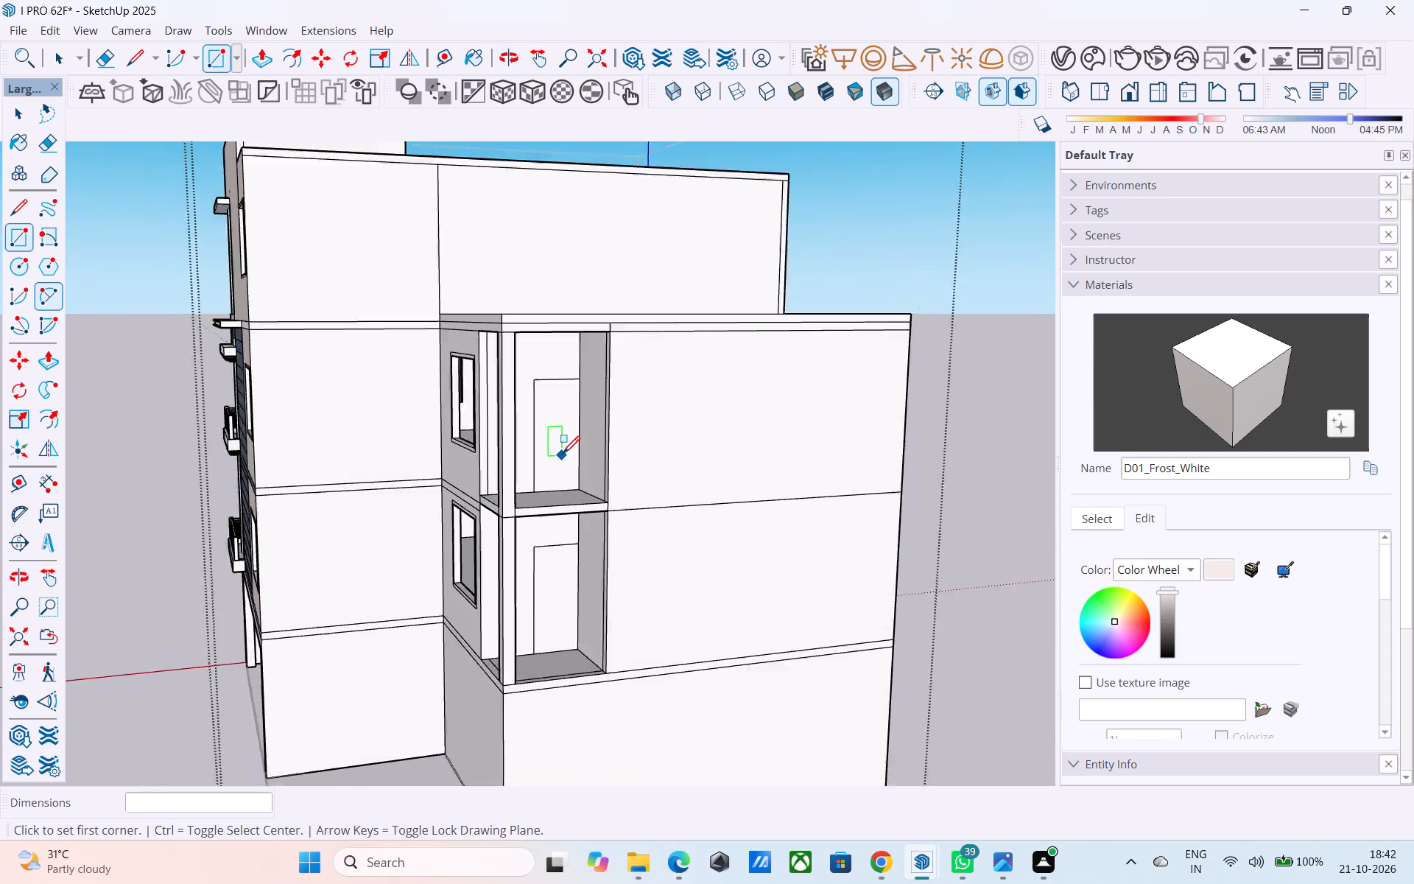
scroll(563, 455, "up", 3)
key("space")
left_click(557, 440)
scroll(557, 440, "up", 4)
key("f")
left_click(557, 440)
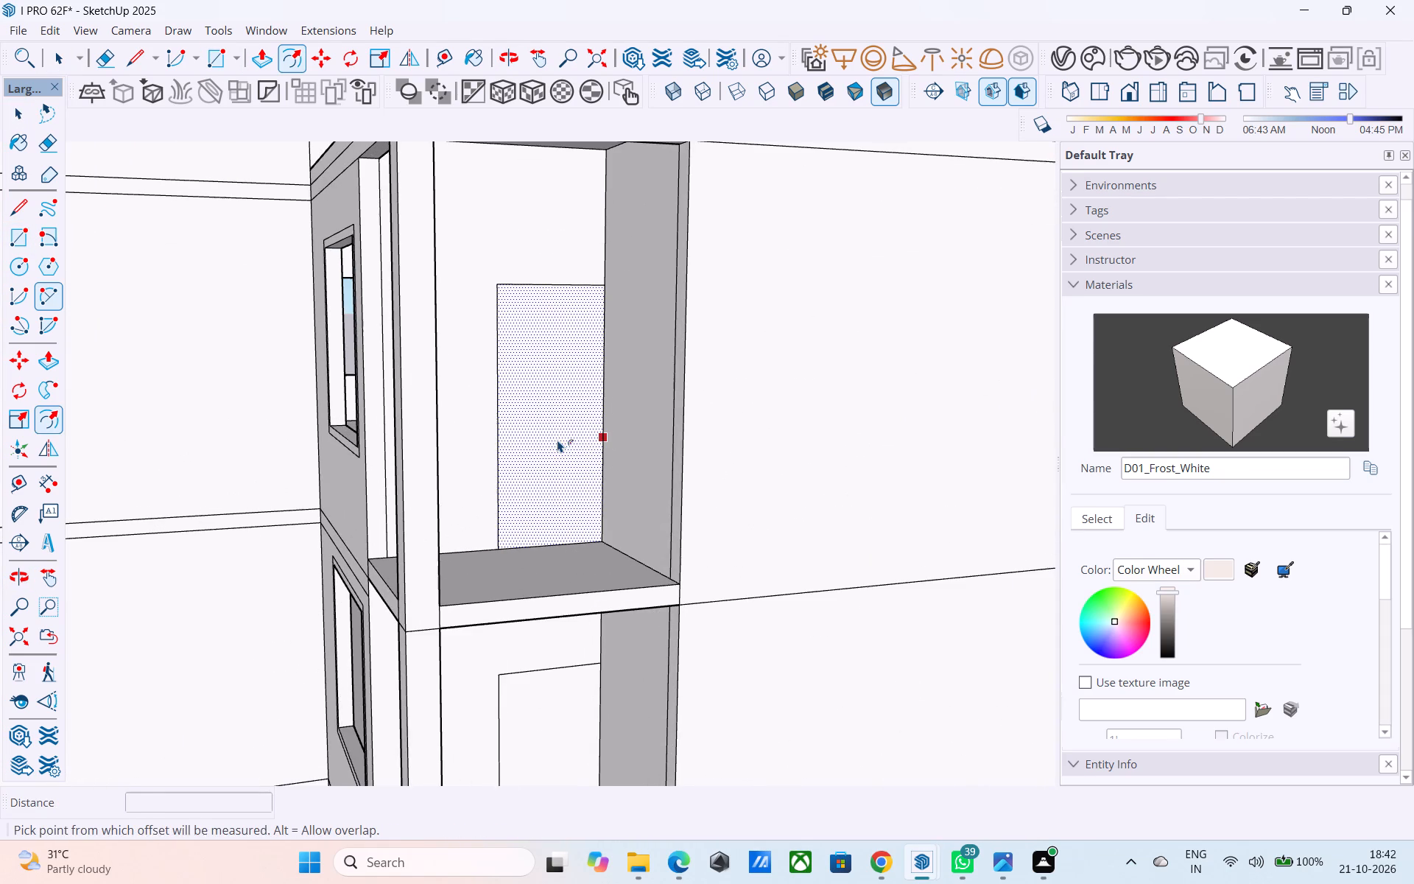
type("3\"")
key("Return")
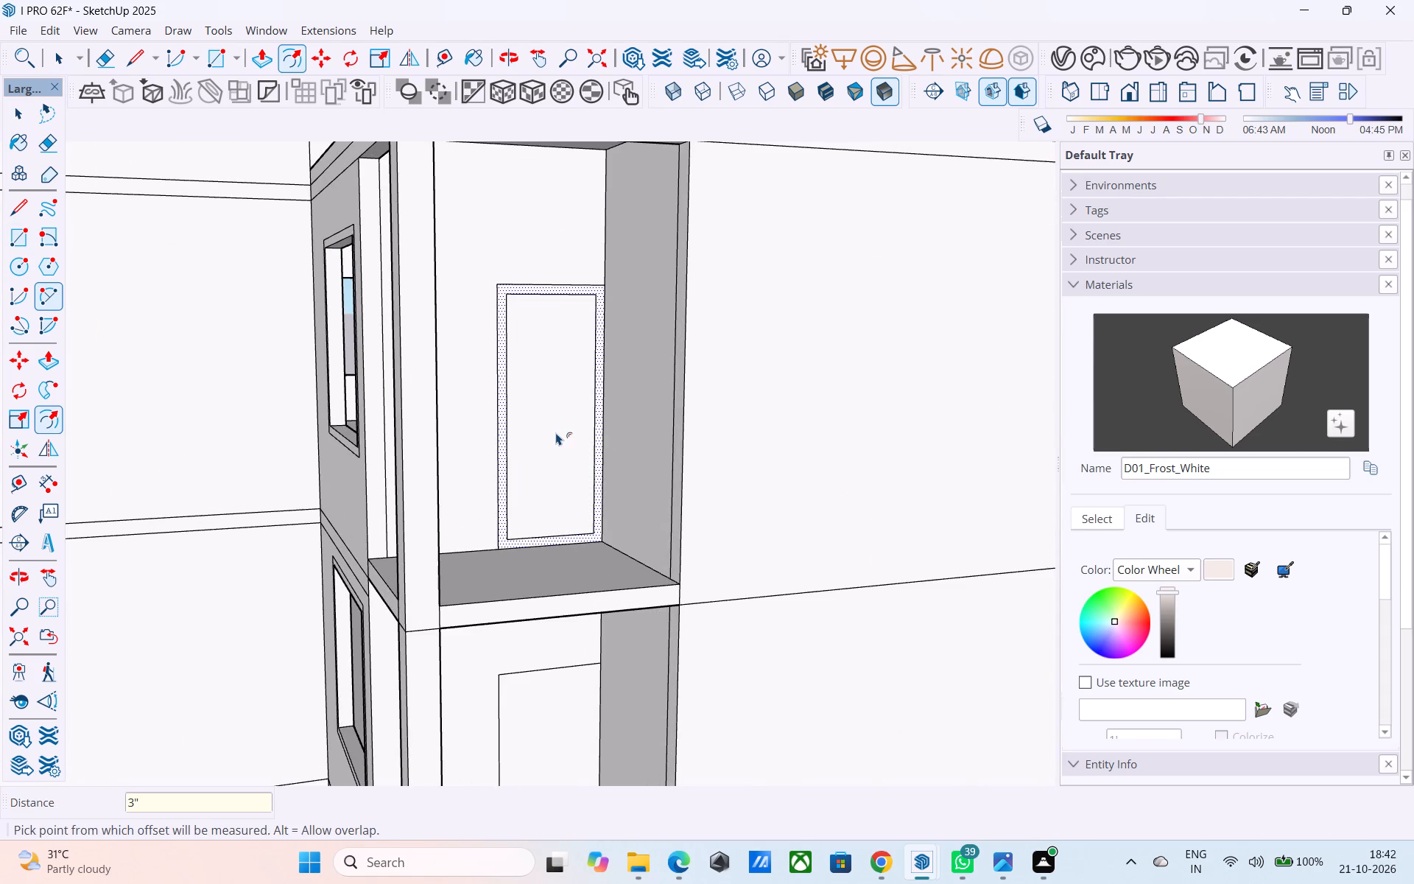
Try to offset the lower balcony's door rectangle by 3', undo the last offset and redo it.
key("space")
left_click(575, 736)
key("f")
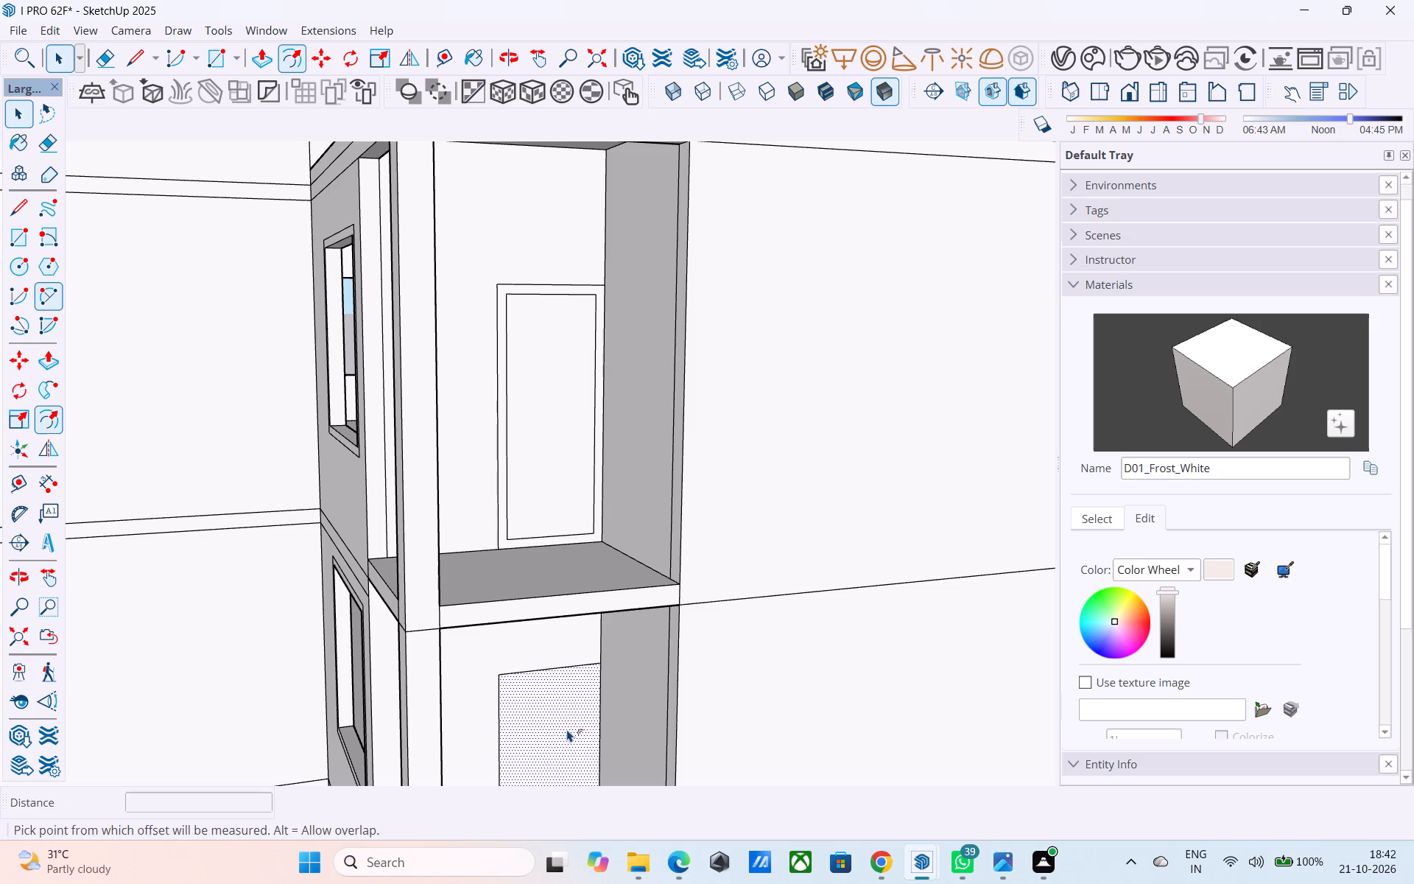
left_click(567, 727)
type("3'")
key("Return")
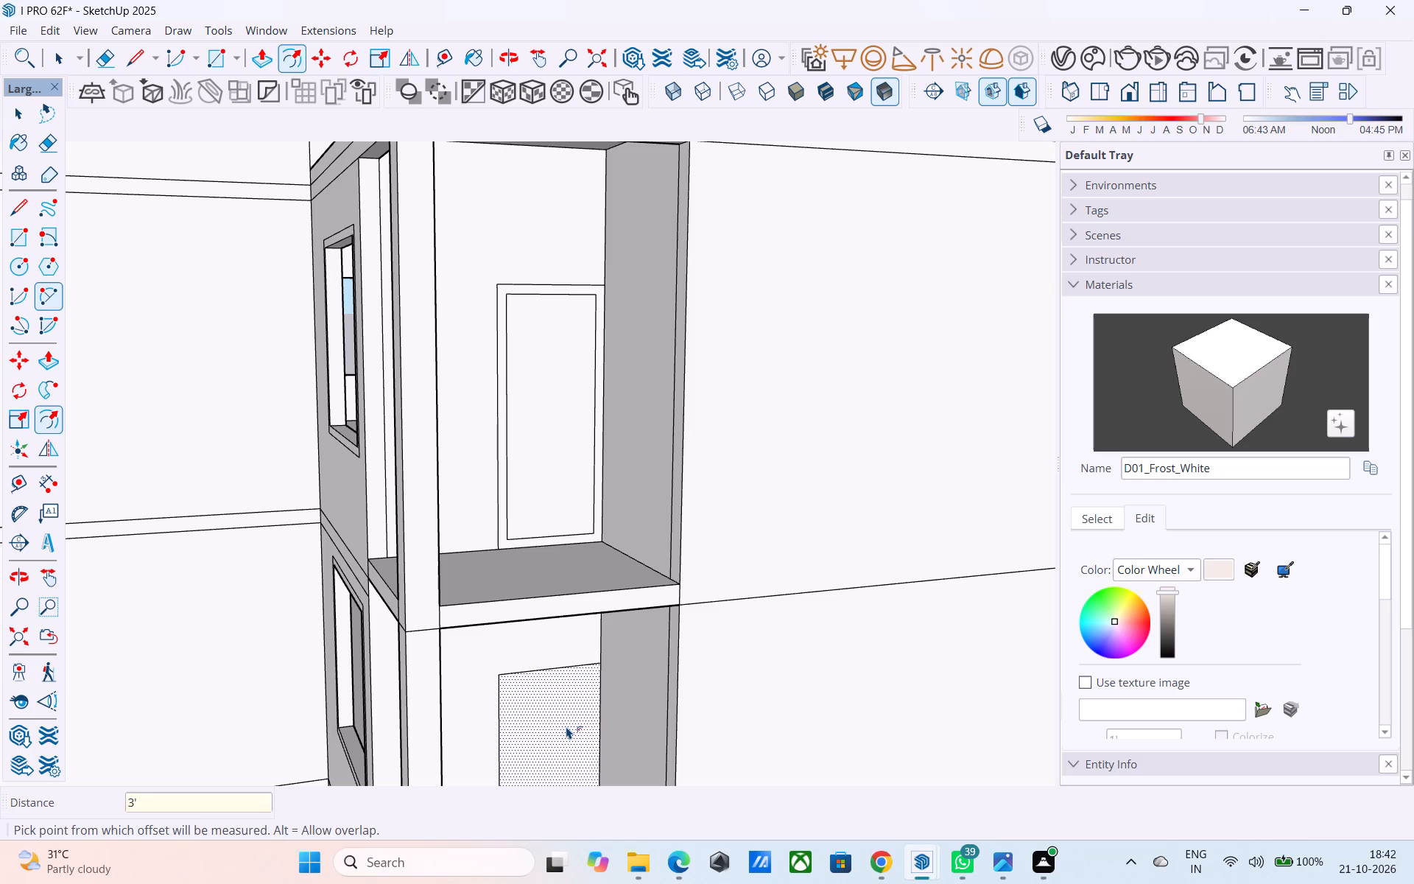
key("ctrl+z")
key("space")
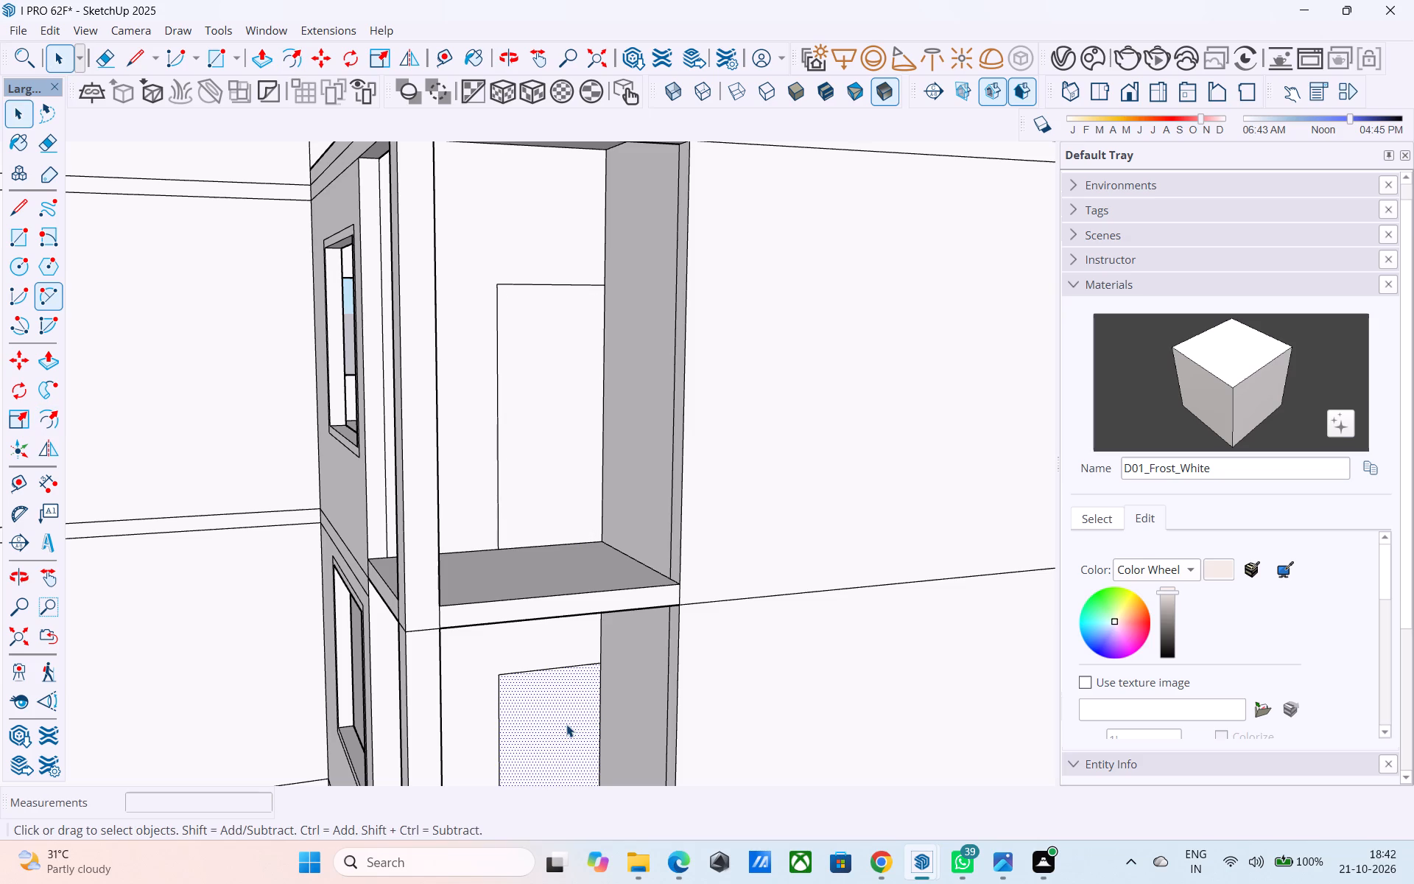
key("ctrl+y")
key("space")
Offset the lower rear balcony's door rectangle 3" inward to form a frame.
left_click(566, 724)
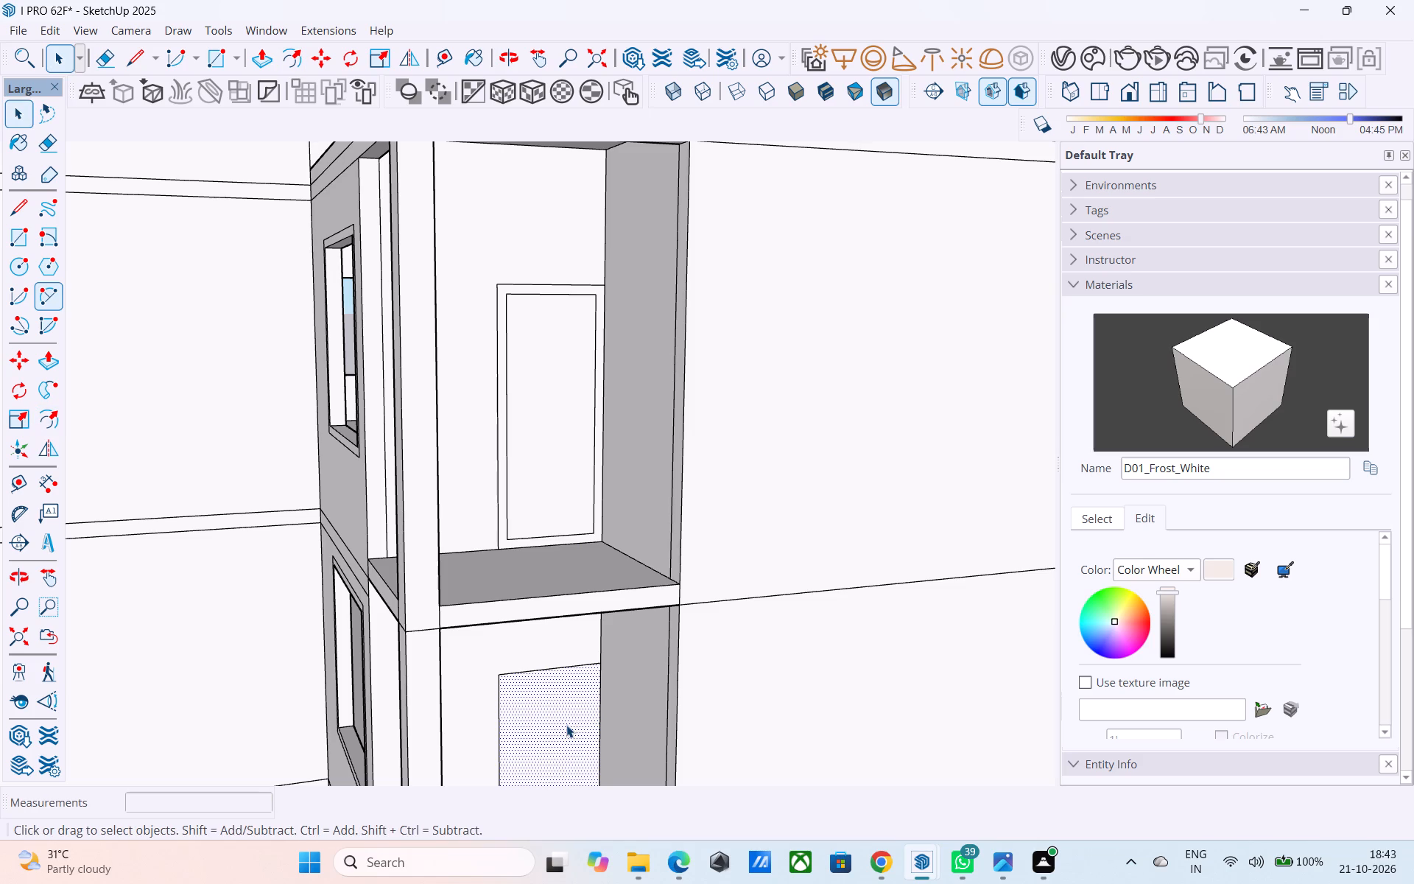
key("f")
left_click(566, 715)
type("3\"")
key("Return")
key("space")
Push the inner face of the upper balcony's door frame 6" into the wall.
scroll(566, 696, "down", 13)
scroll(574, 615, "up", 5)
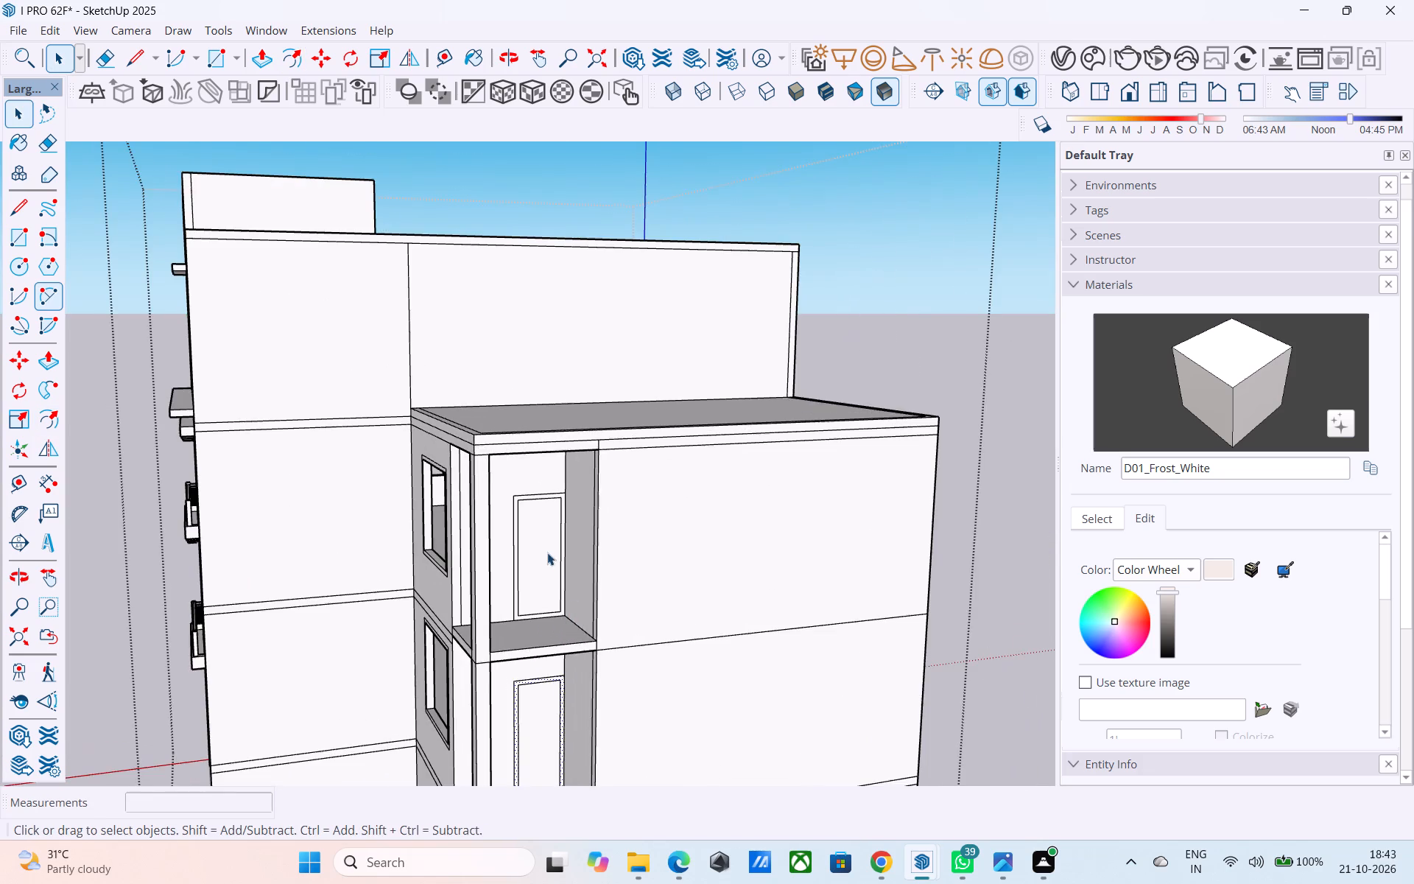
left_click(542, 547)
scroll(540, 546, "up", 6)
key("p")
left_click(539, 545)
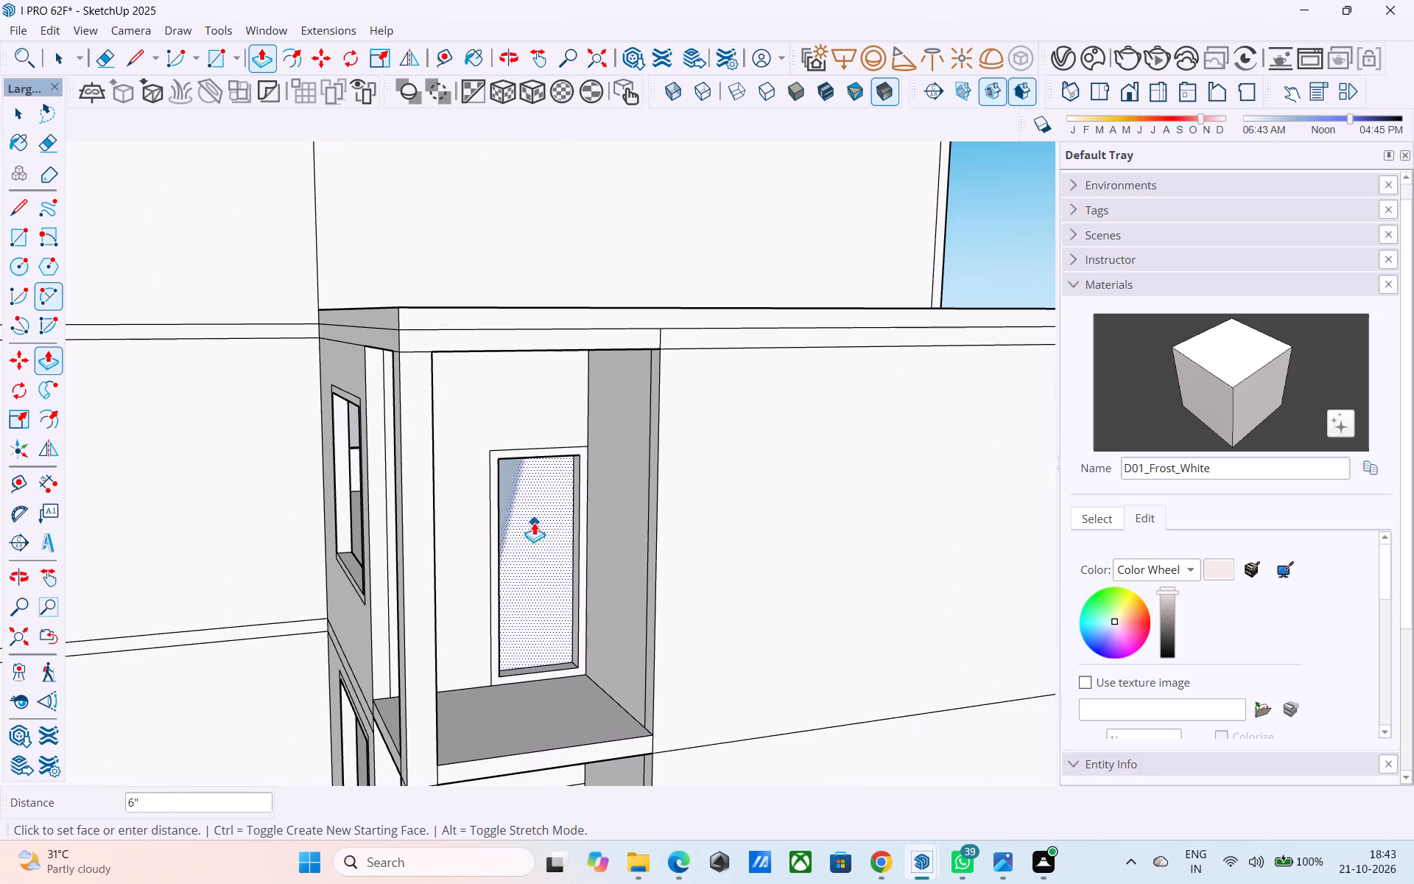
left_click(534, 522)
Repeat the 6" push on the inner face of the lower balcony's door frame.
scroll(537, 486, "down", 11)
scroll(554, 624, "up", 12)
double_click(530, 558)
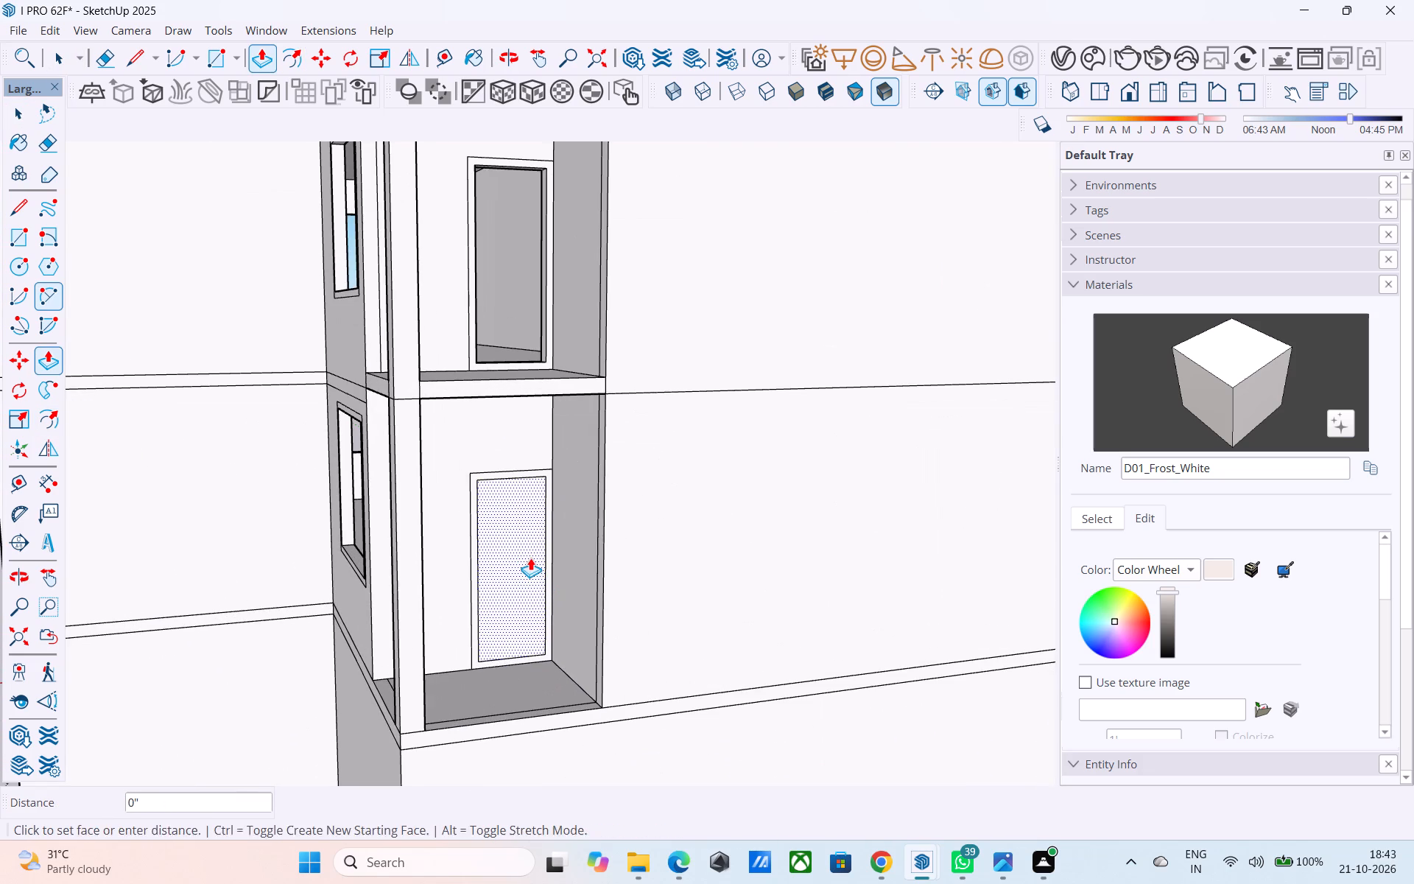
Examine the rear wing's door openings and the overall building massing from several angles.
scroll(530, 558, "down", 3)
middle_click_drag(524, 567, 722, 578)
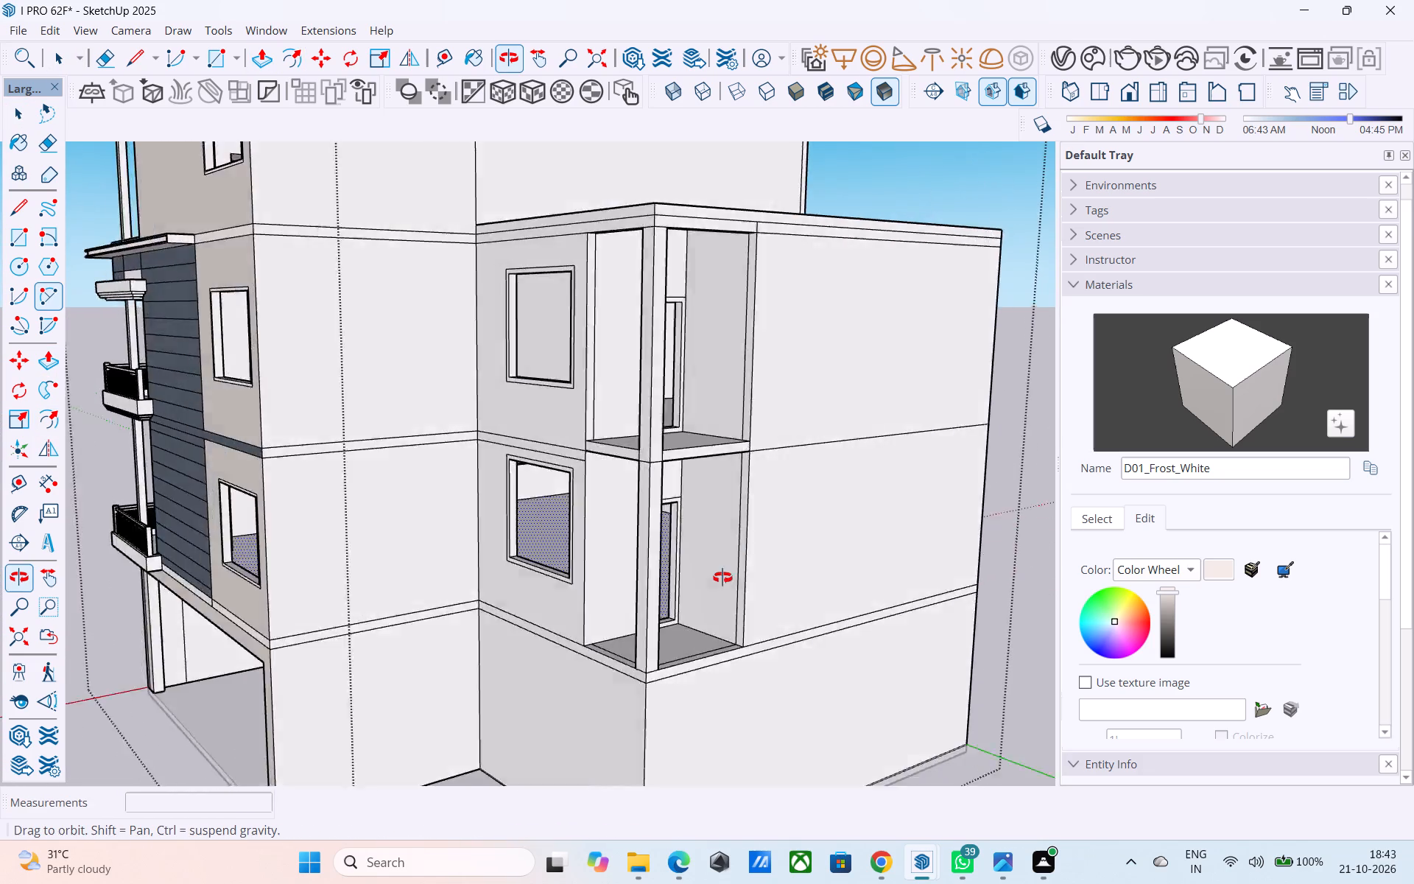
middle_click_drag(722, 578, 981, 594)
middle_click_drag(670, 600, 217, 544)
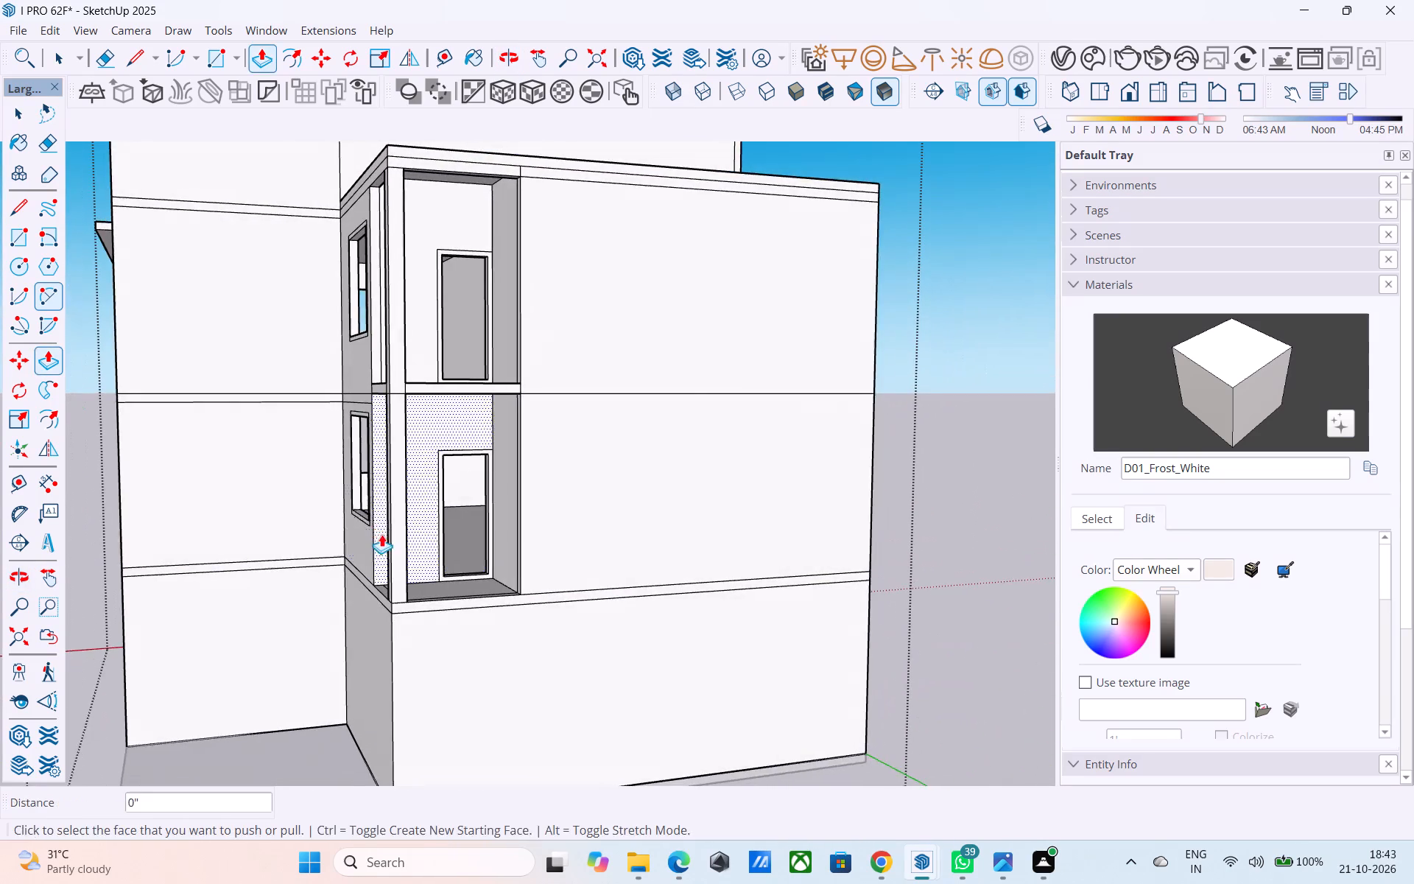
middle_click_drag(381, 533, 256, 677)
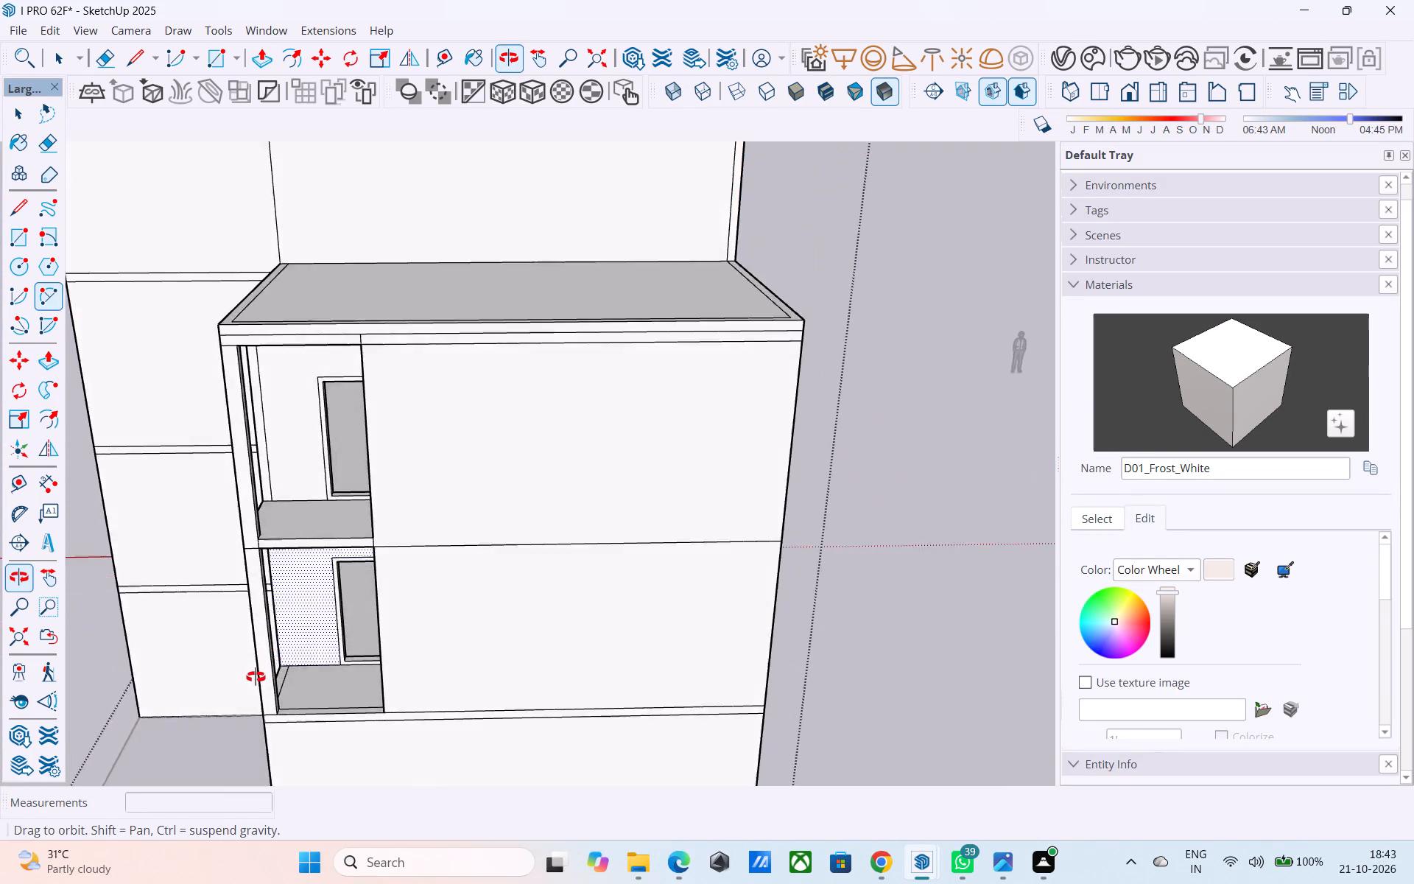
middle_click_drag(256, 677, 249, 761)
scroll(252, 747, "down", 6)
middle_click_drag(333, 608, 591, 507)
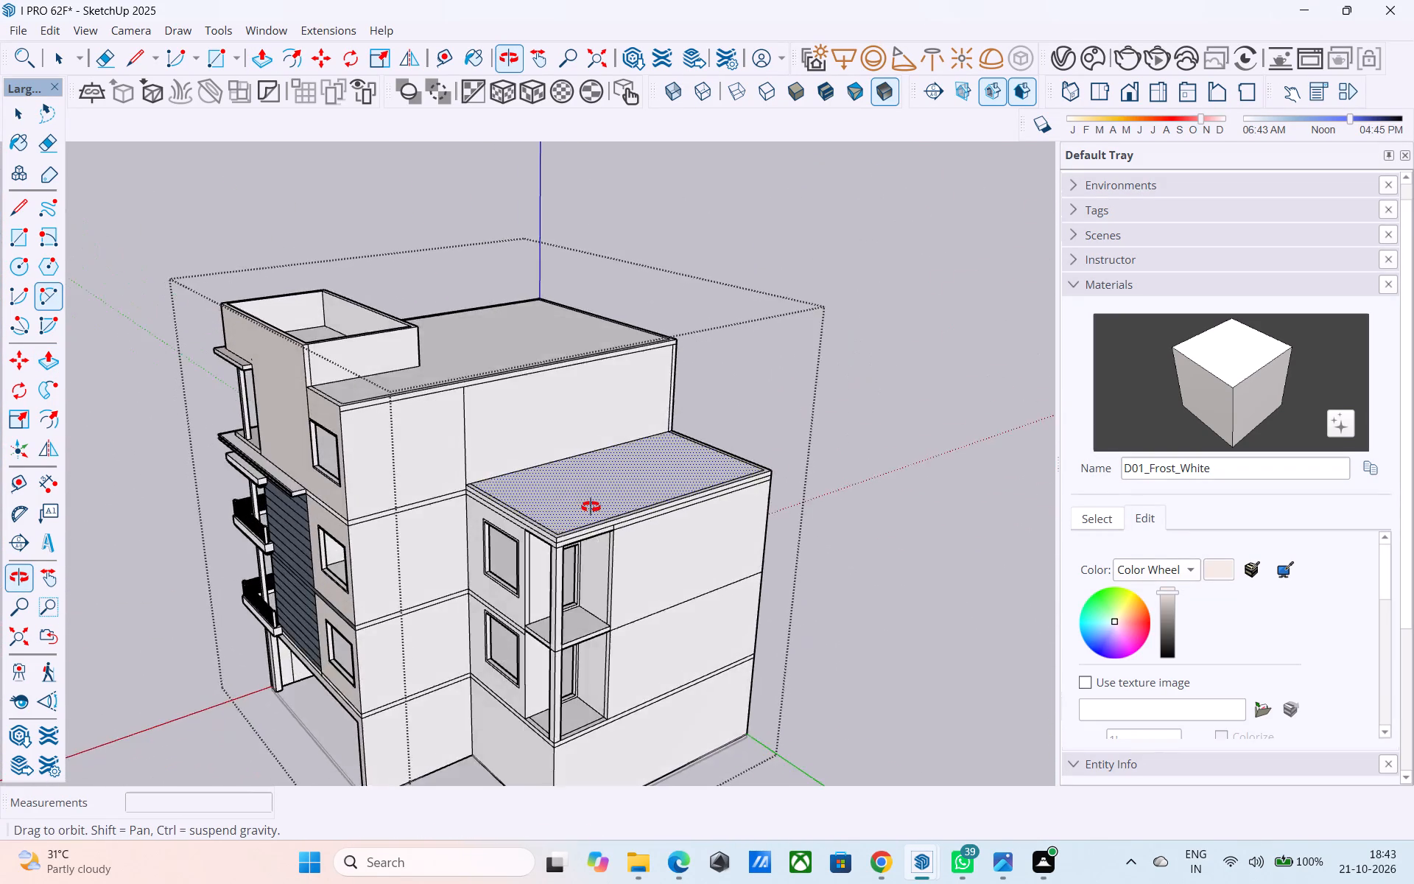
middle_click_drag(591, 507, 618, 441)
scroll(491, 513, "down", 3)
middle_click_drag(479, 525, 556, 512)
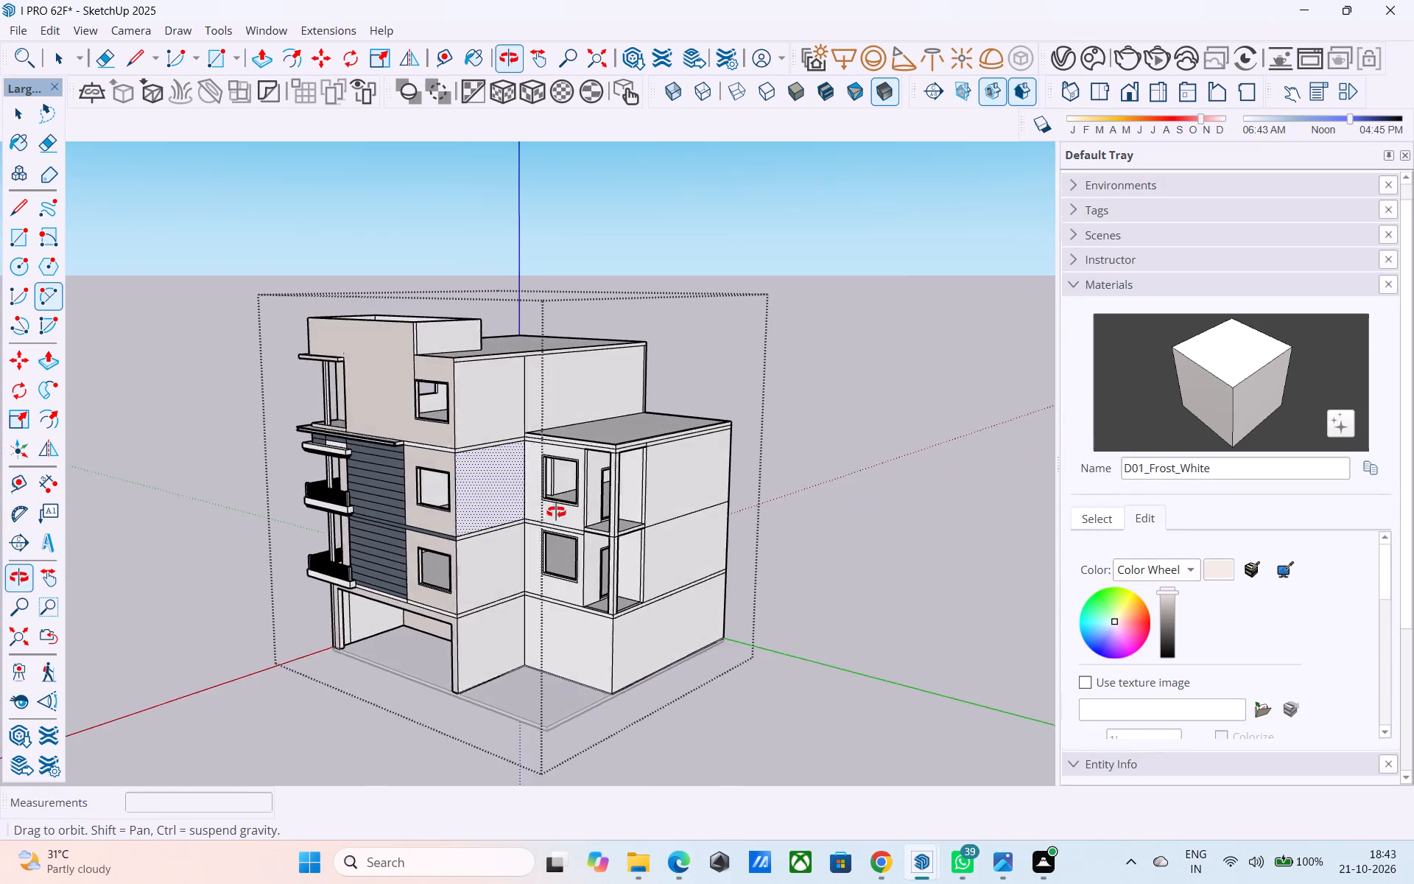
middle_click_drag(556, 512, 387, 410)
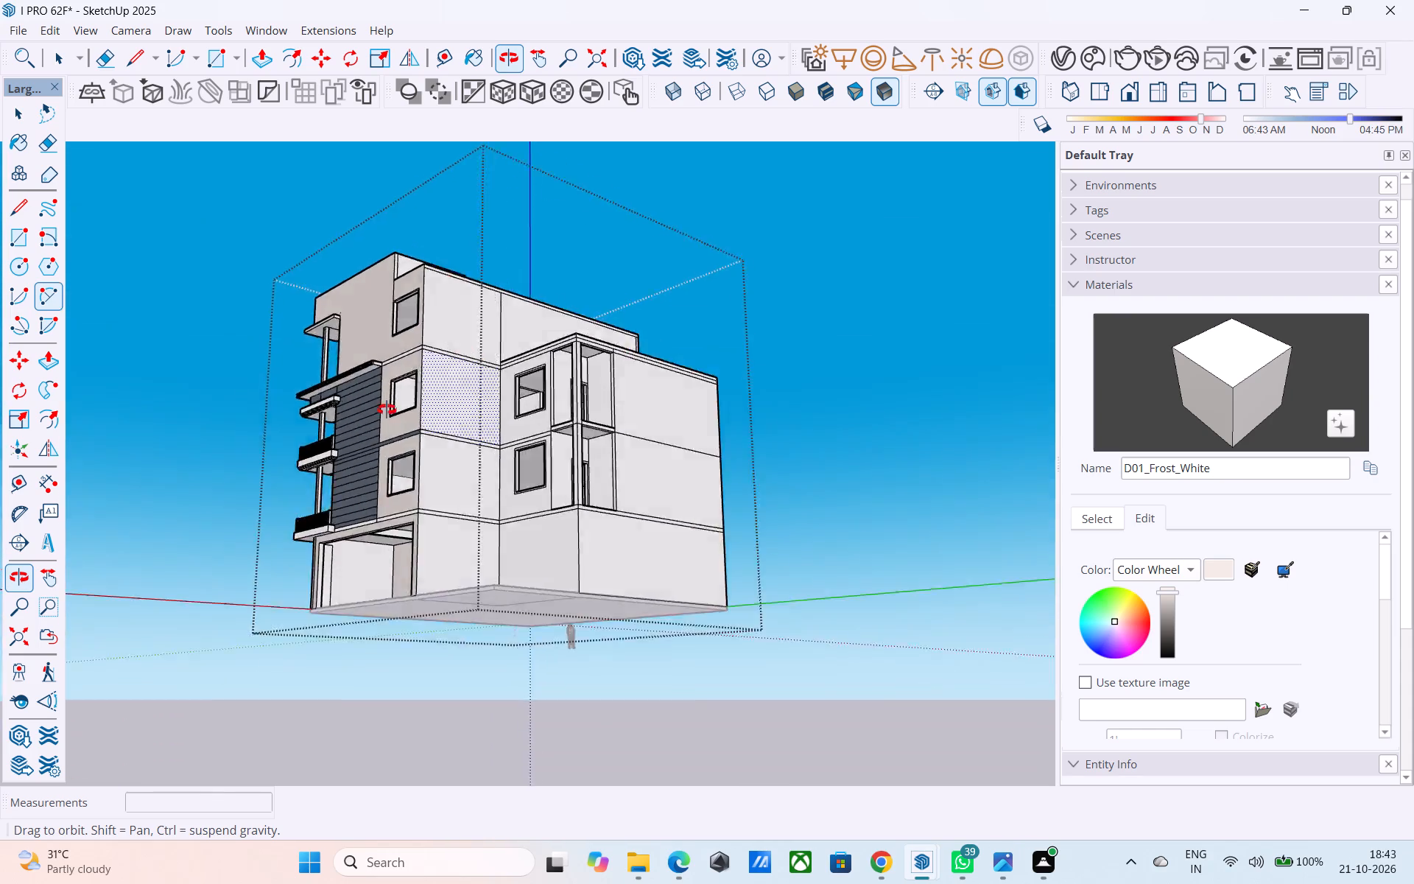
middle_click_drag(387, 410, 354, 514)
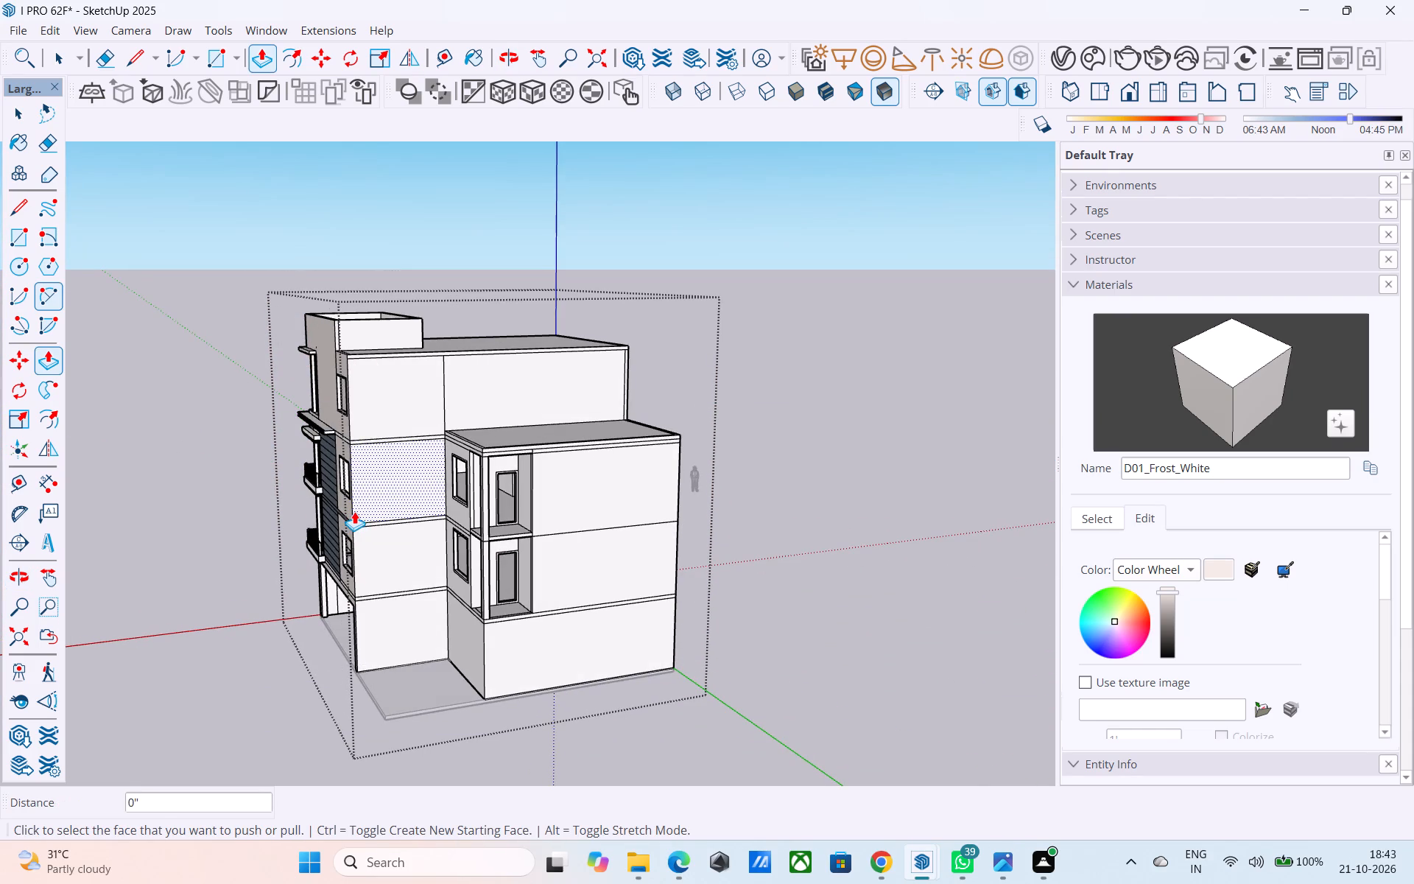
scroll(354, 511, "down", 2)
middle_click_drag(397, 498, 429, 369)
scroll(429, 369, "up", 2)
middle_click_drag(390, 463, 378, 488)
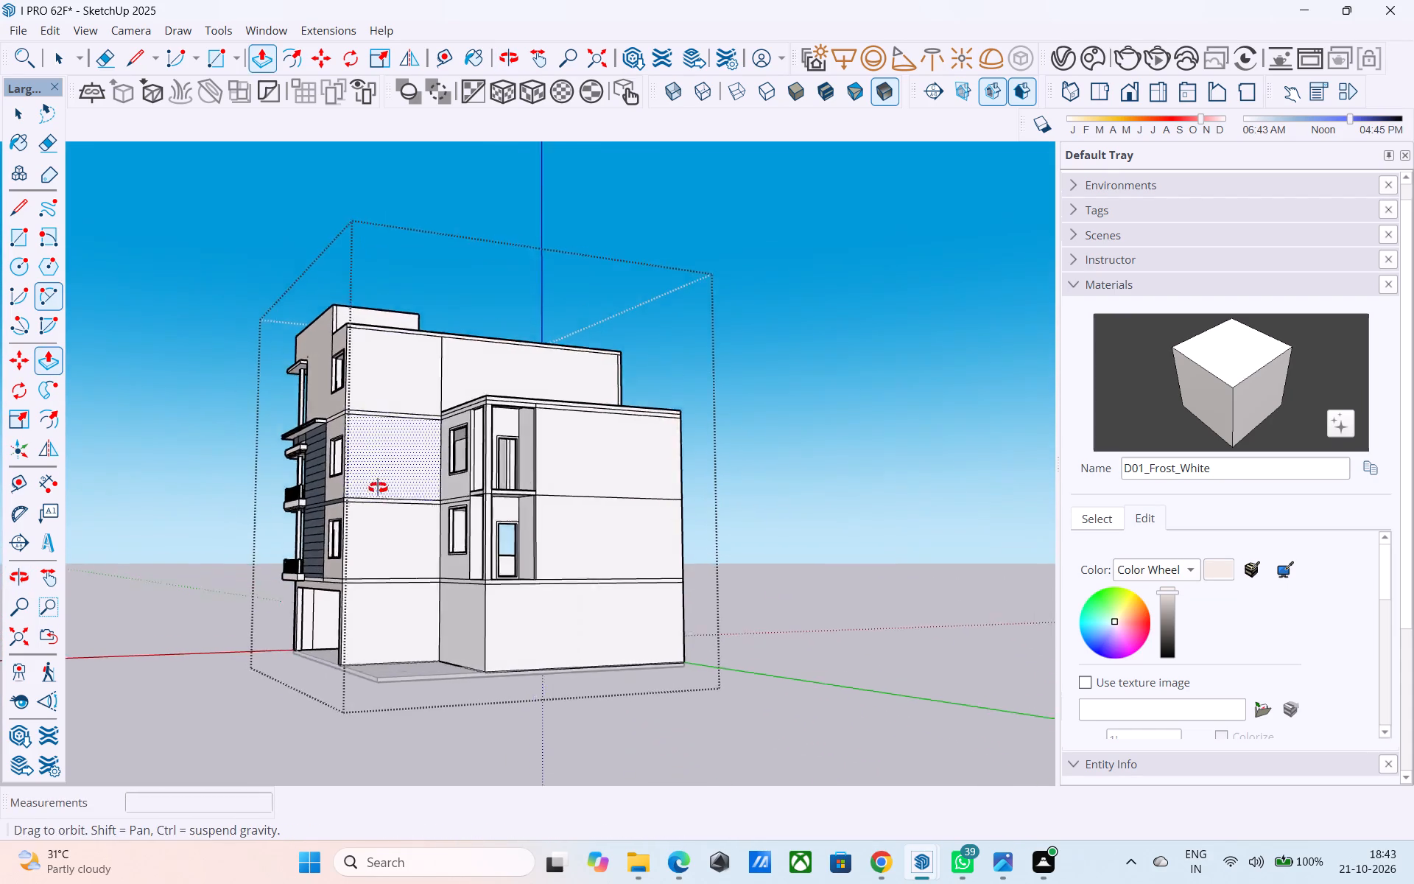
middle_click_drag(378, 488, 373, 522)
Draw a vertical line up the top-storey wall from the rear terrace parapet's inner corner, plus two 6" lines across the roof band.
scroll(467, 330, "up", 3)
middle_click_drag(440, 374, 288, 539)
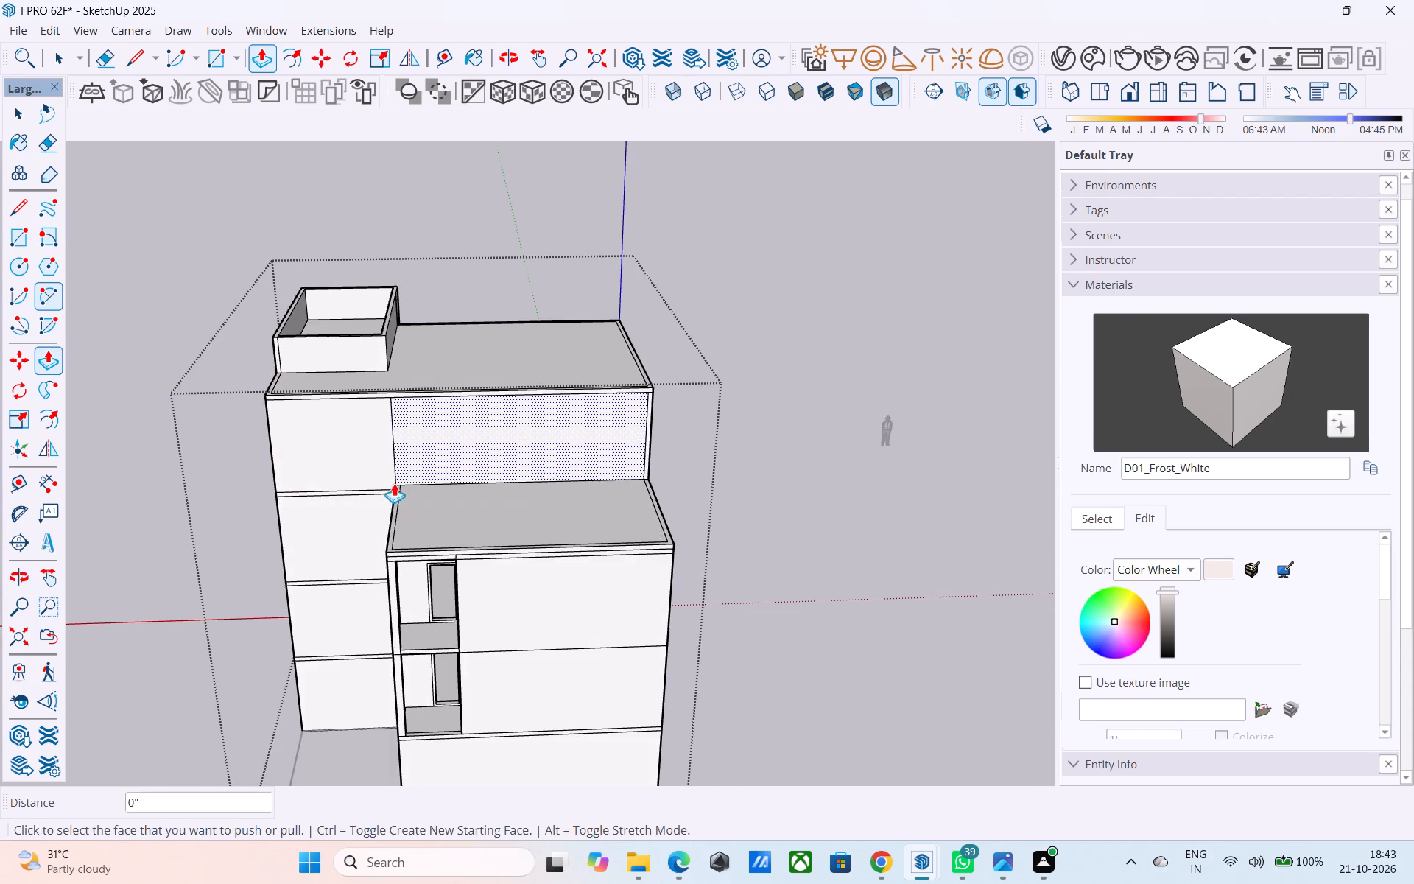
scroll(392, 483, "up", 8)
key("space")
key("l")
left_click(404, 484)
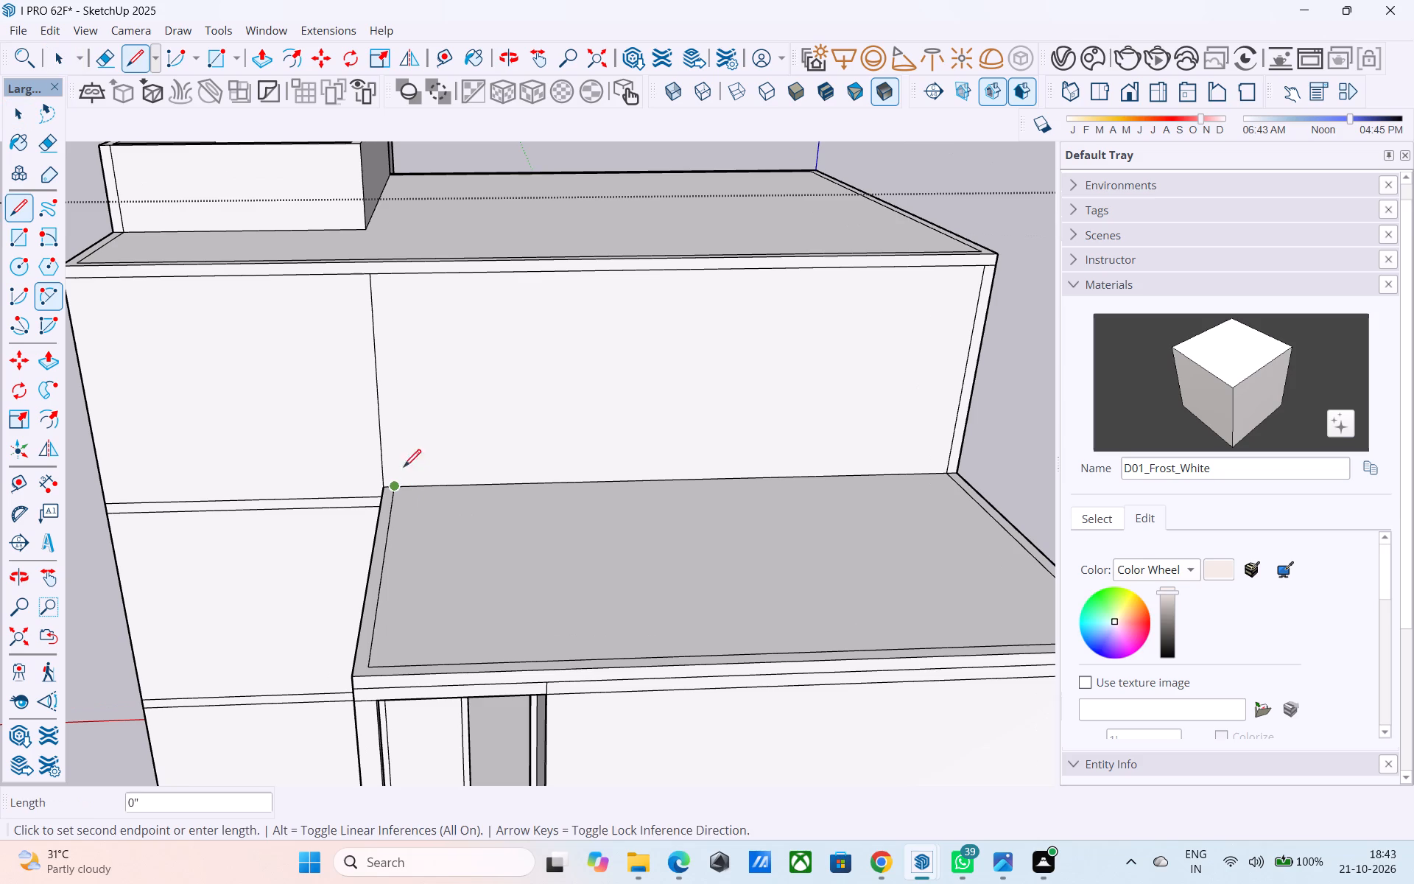
left_click(387, 275)
scroll(377, 276, "up", 2)
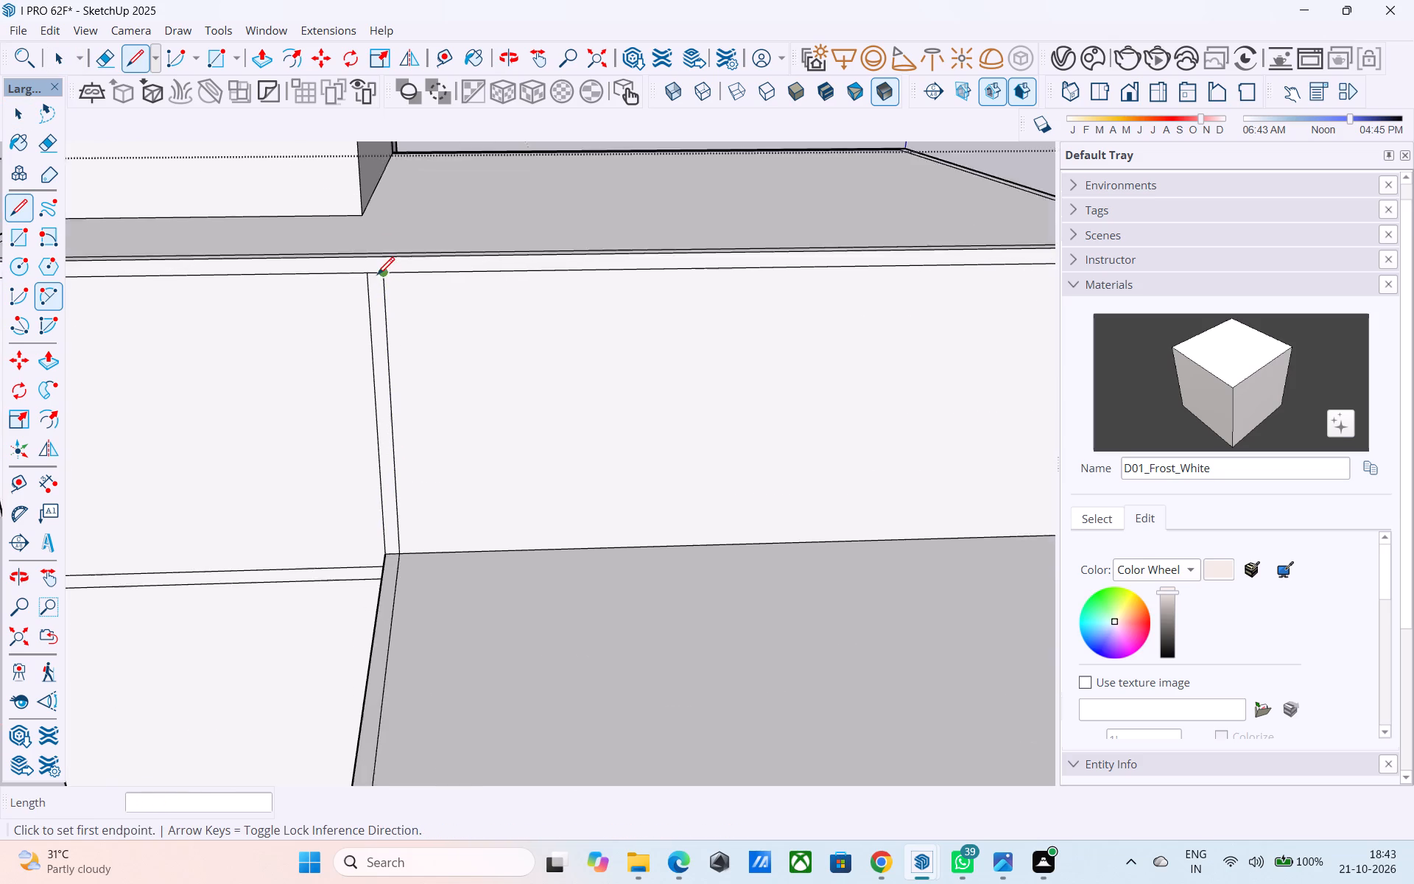
scroll(377, 276, "up", 5)
left_click(372, 273)
left_click(365, 249)
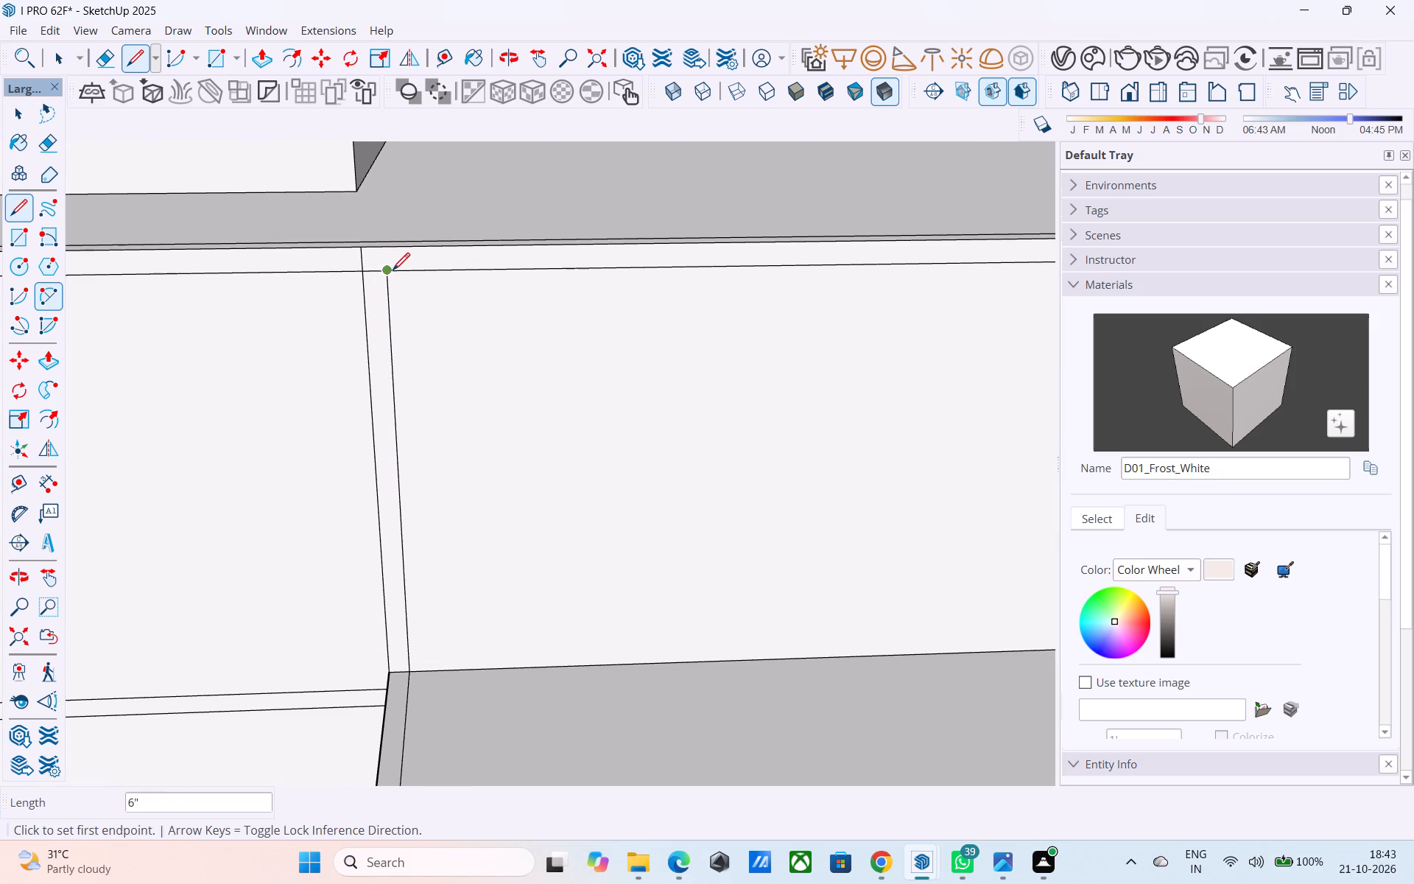
left_click(393, 272)
left_click(387, 248)
Erase the short dividing edges where the new vertical strip meets the roof band, joining them into one border face.
scroll(366, 306, "down", 5)
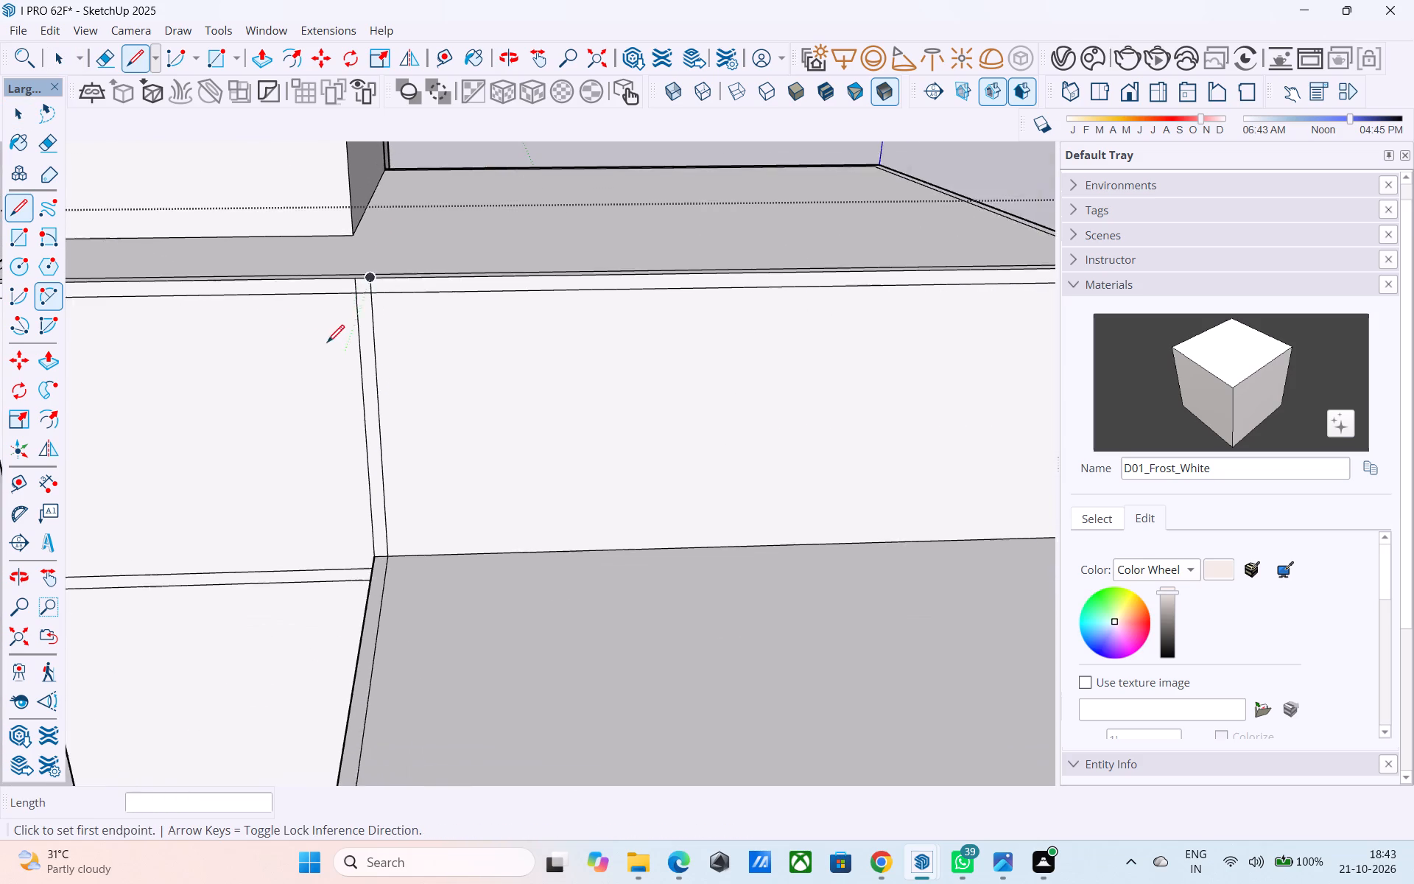
scroll(327, 344, "down", 5)
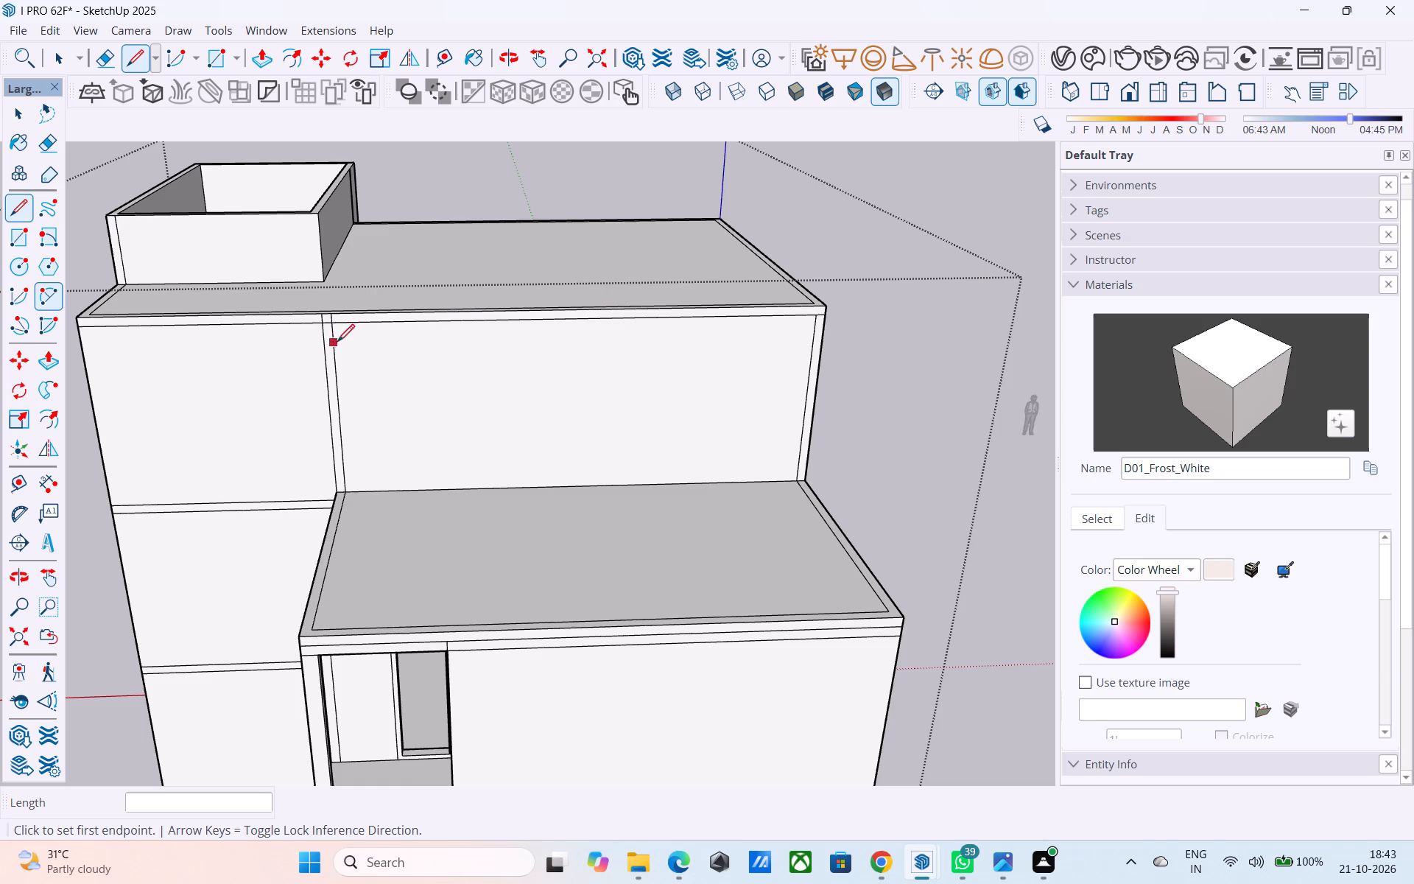
scroll(330, 337, "up", 13)
key("e")
left_click_drag(323, 279, 325, 295)
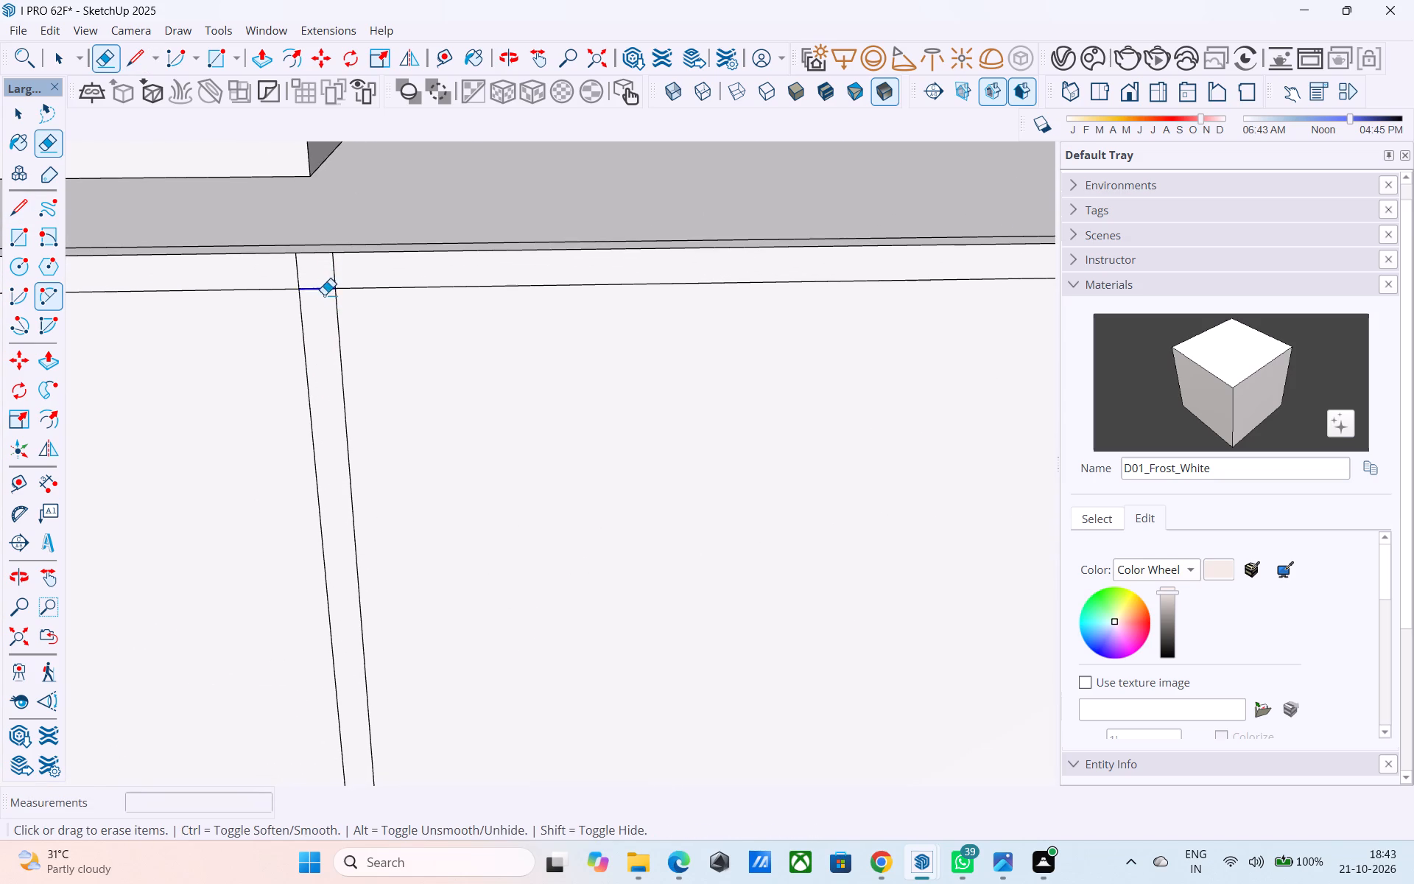
left_click(334, 278)
left_click(338, 277)
type("E")
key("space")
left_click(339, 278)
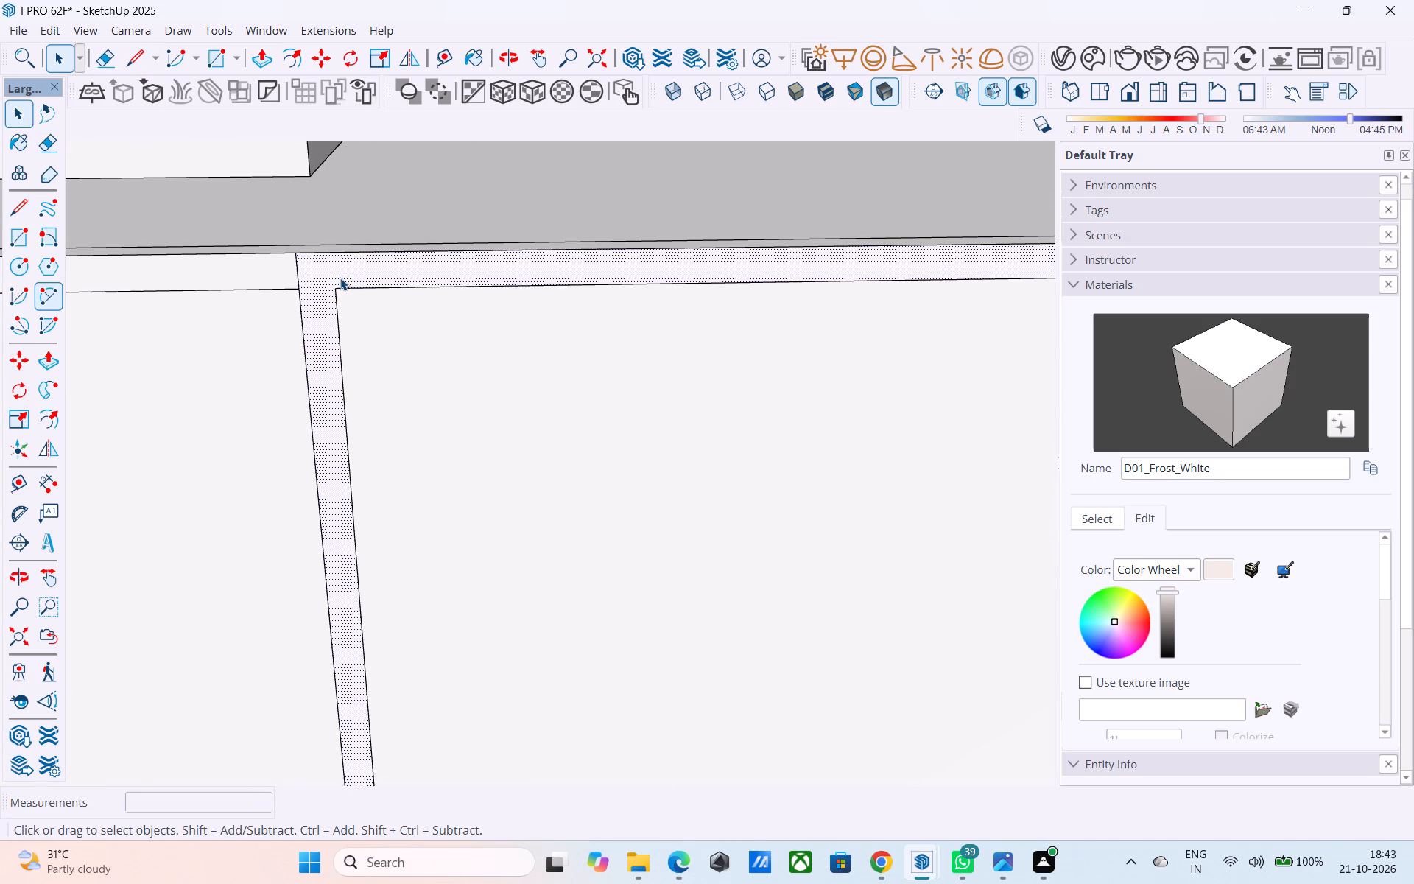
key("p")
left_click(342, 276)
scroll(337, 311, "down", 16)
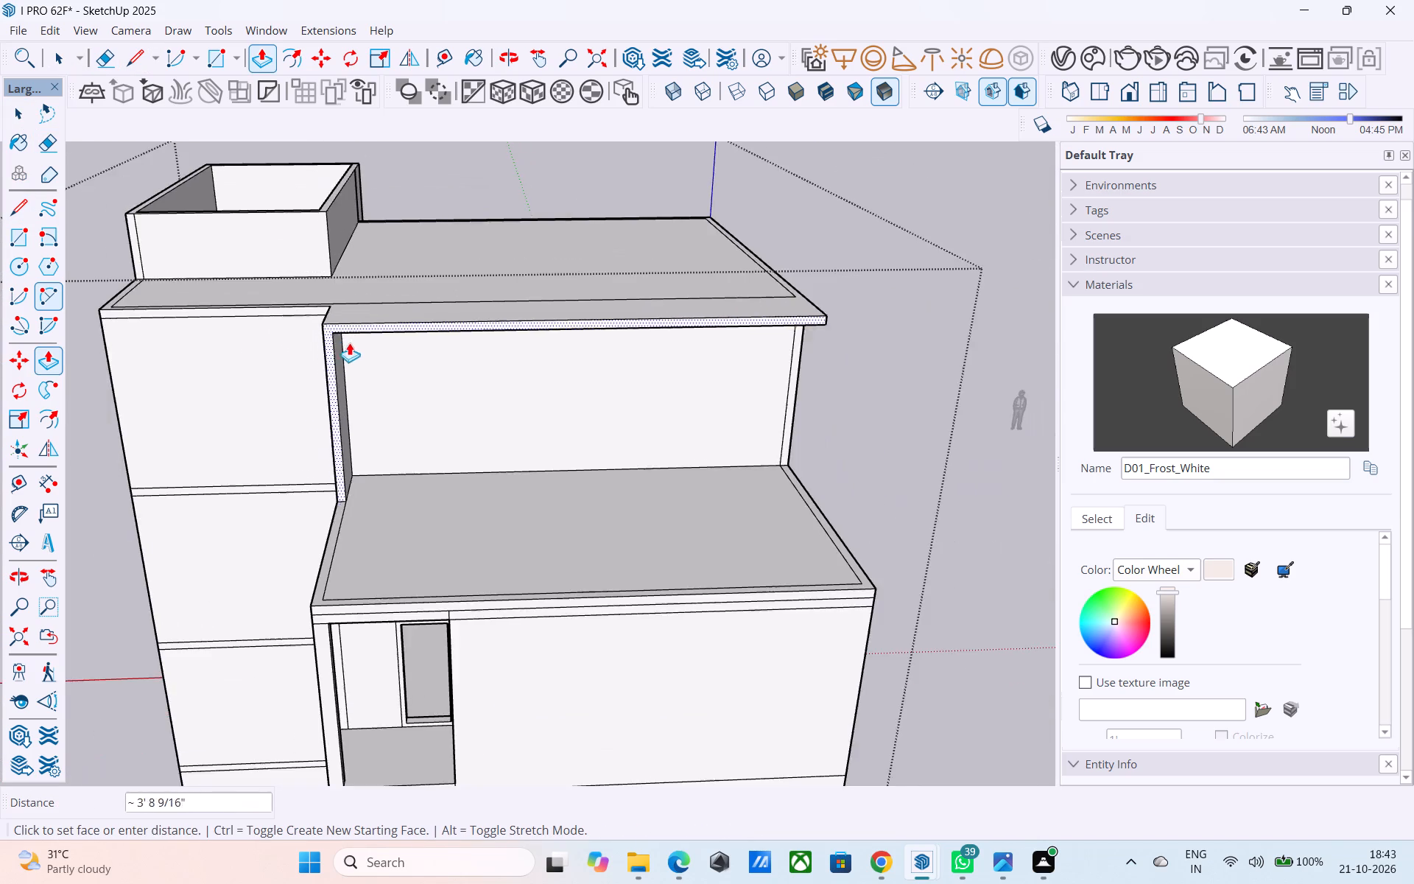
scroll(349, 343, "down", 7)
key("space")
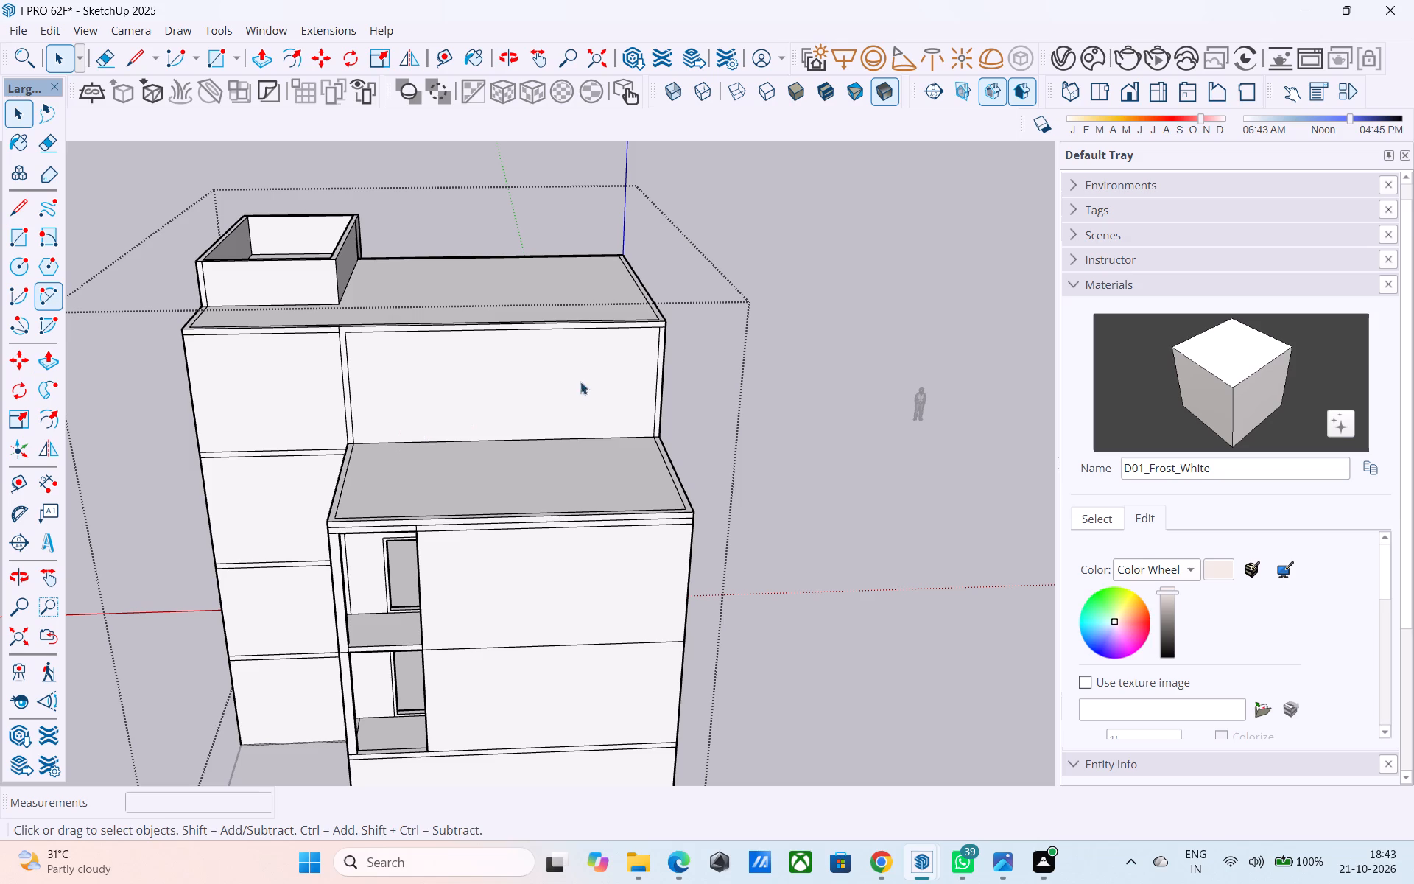
Erase the short edge between the roof band and the vertical strip at the wall's opposite end.
key("e")
scroll(672, 327, "up", 11)
left_click(644, 318)
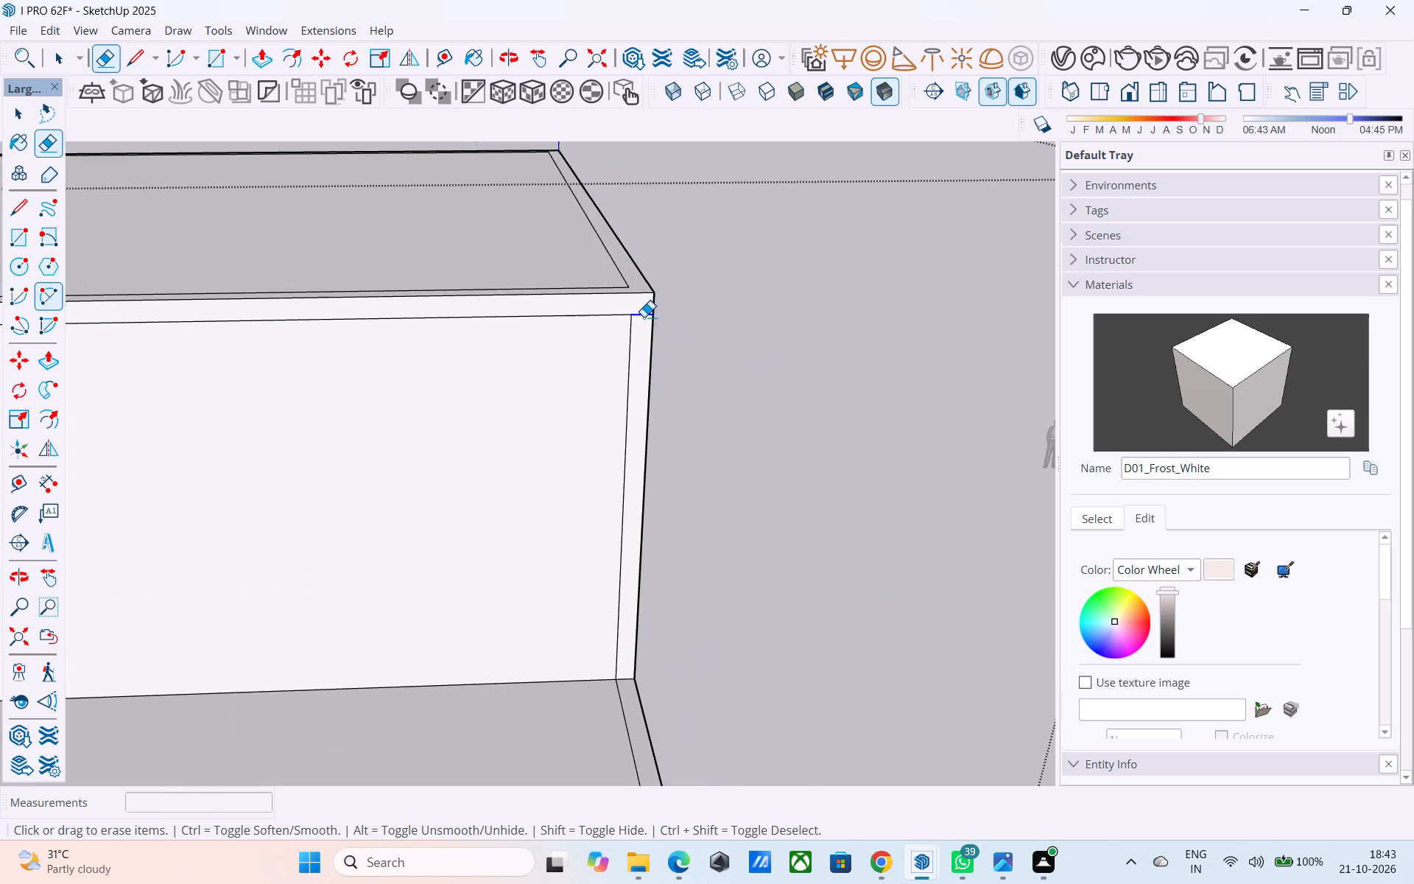
Extrude the joined border face 14' 9" over the rear wing's terrace to form an open-ended top-floor enclosure.
key("space")
left_click(639, 313)
key("p")
left_click(639, 313)
scroll(650, 329, "down", 4)
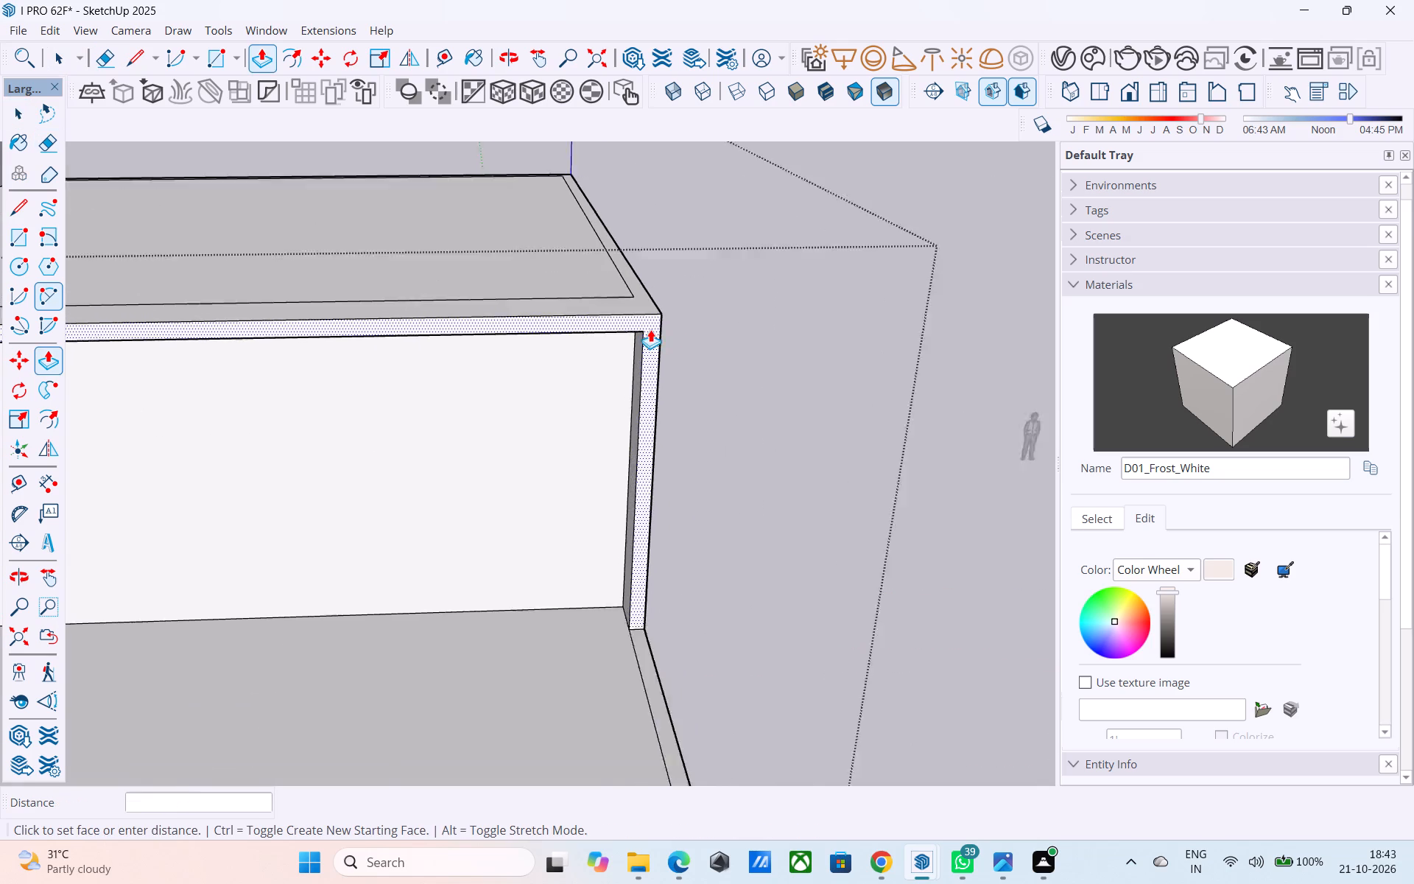
scroll(650, 329, "down", 7)
scroll(611, 468, "down", 4)
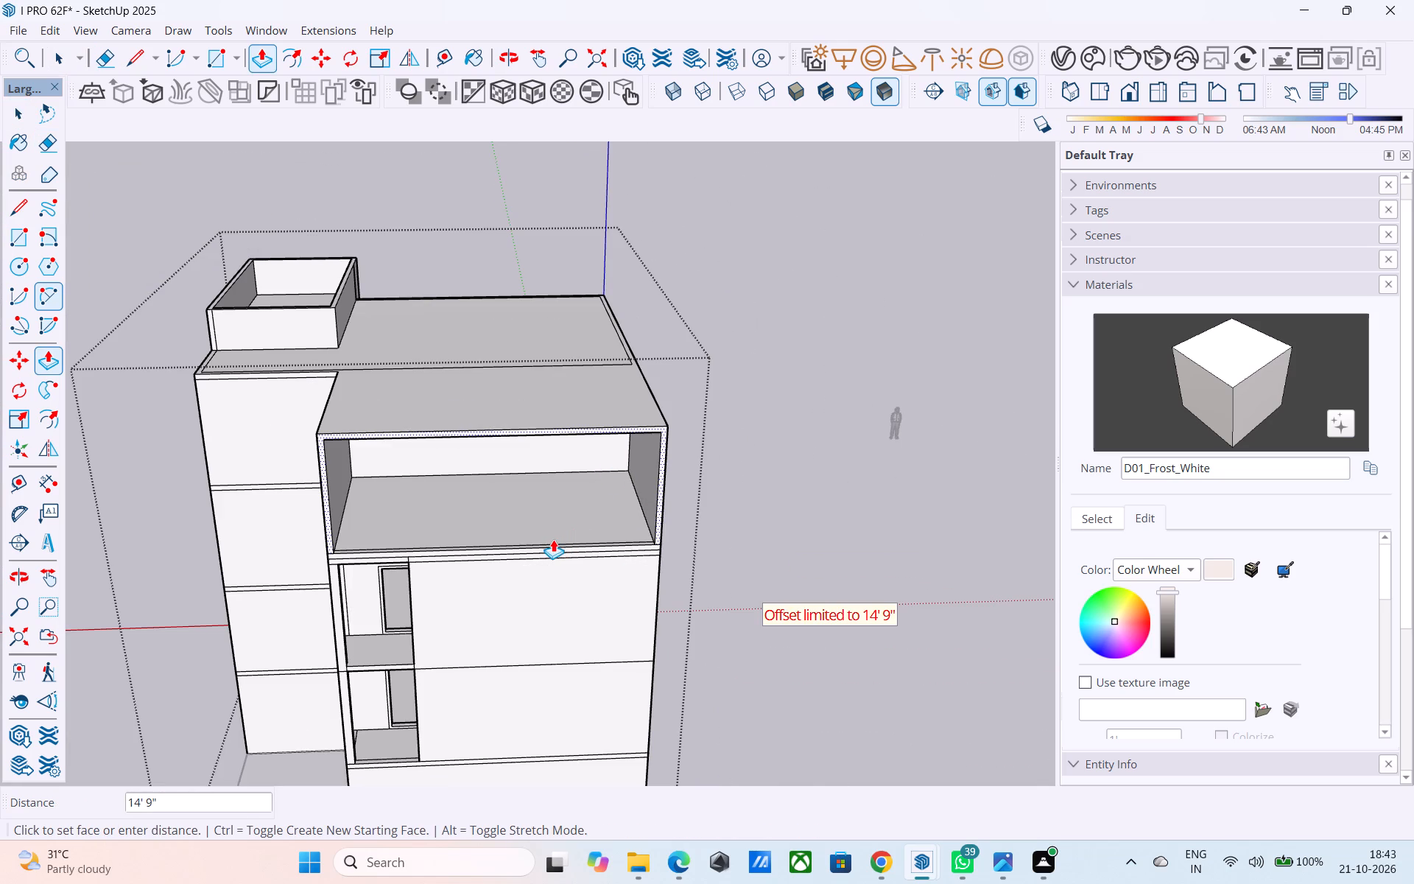
left_click(553, 539)
Offset the new enclosure's side wall face above the balcony-side windows 4" inward.
middle_click_drag(513, 528, 779, 483)
scroll(627, 448, "up", 8)
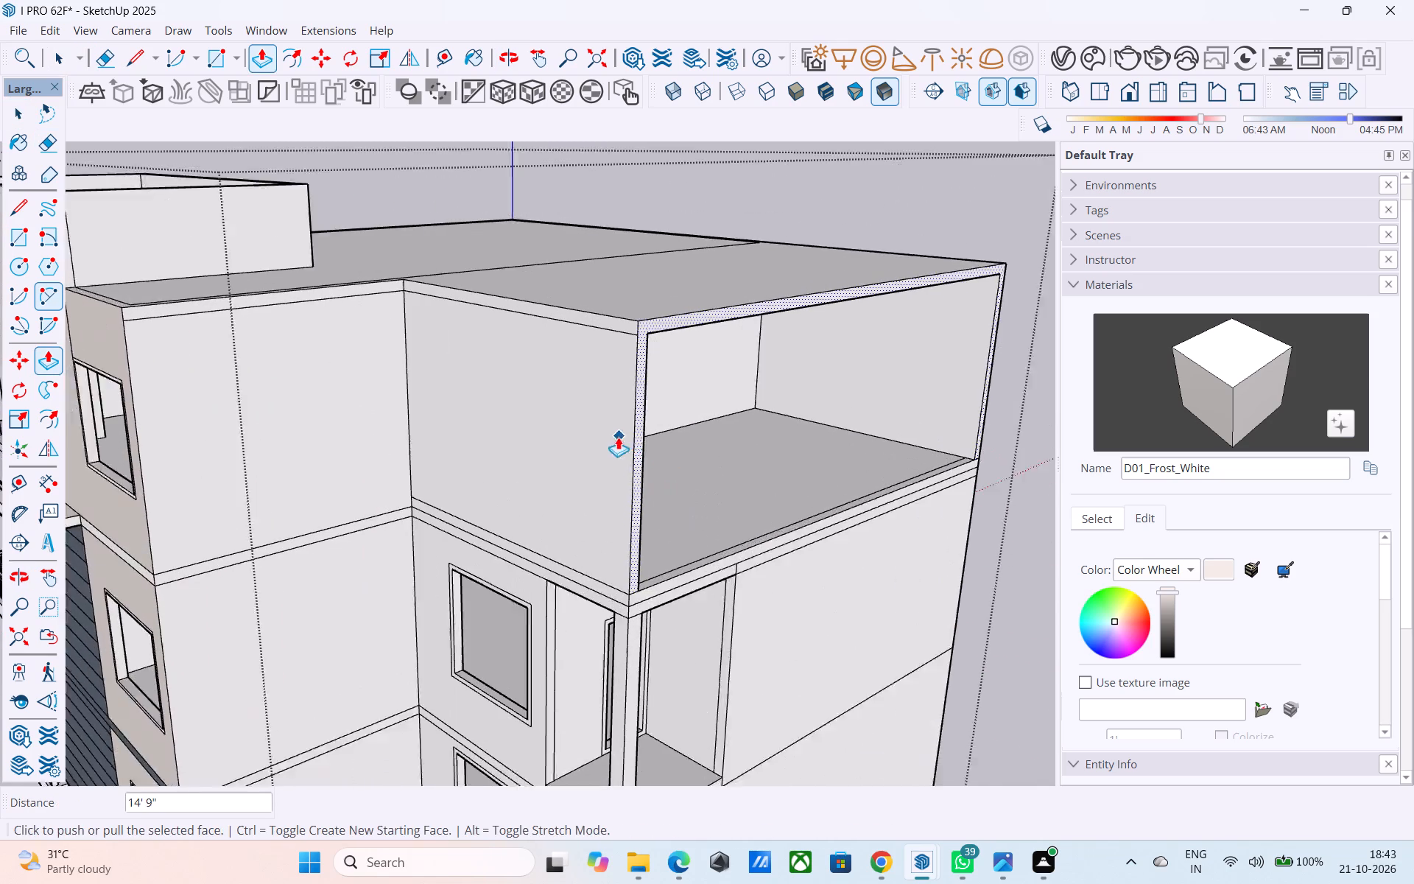
key("space")
left_click(575, 427)
scroll(574, 427, "up", 4)
key("f")
left_click(574, 427)
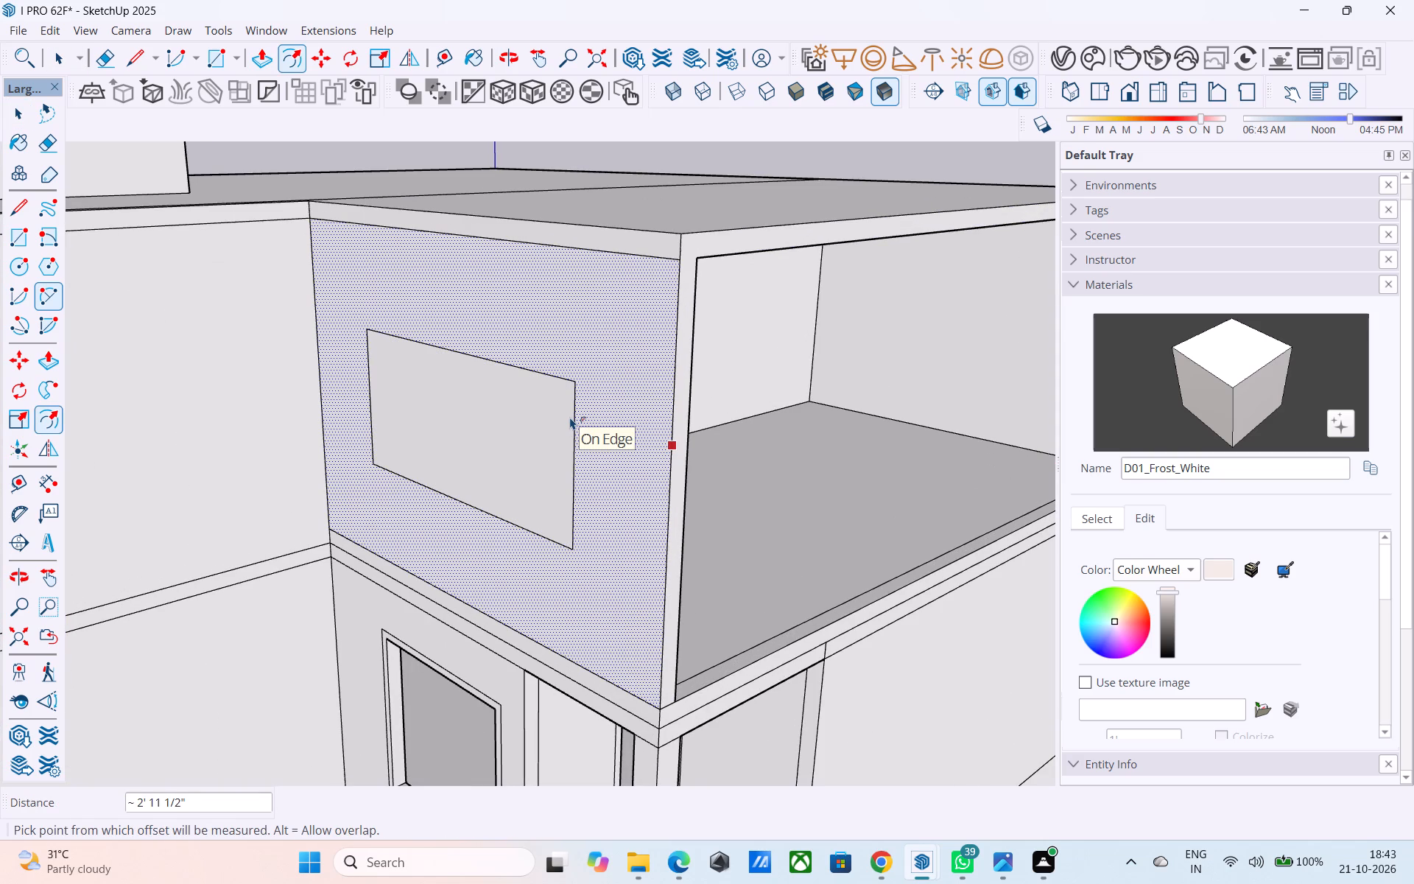
type("4\"")
key("Return")
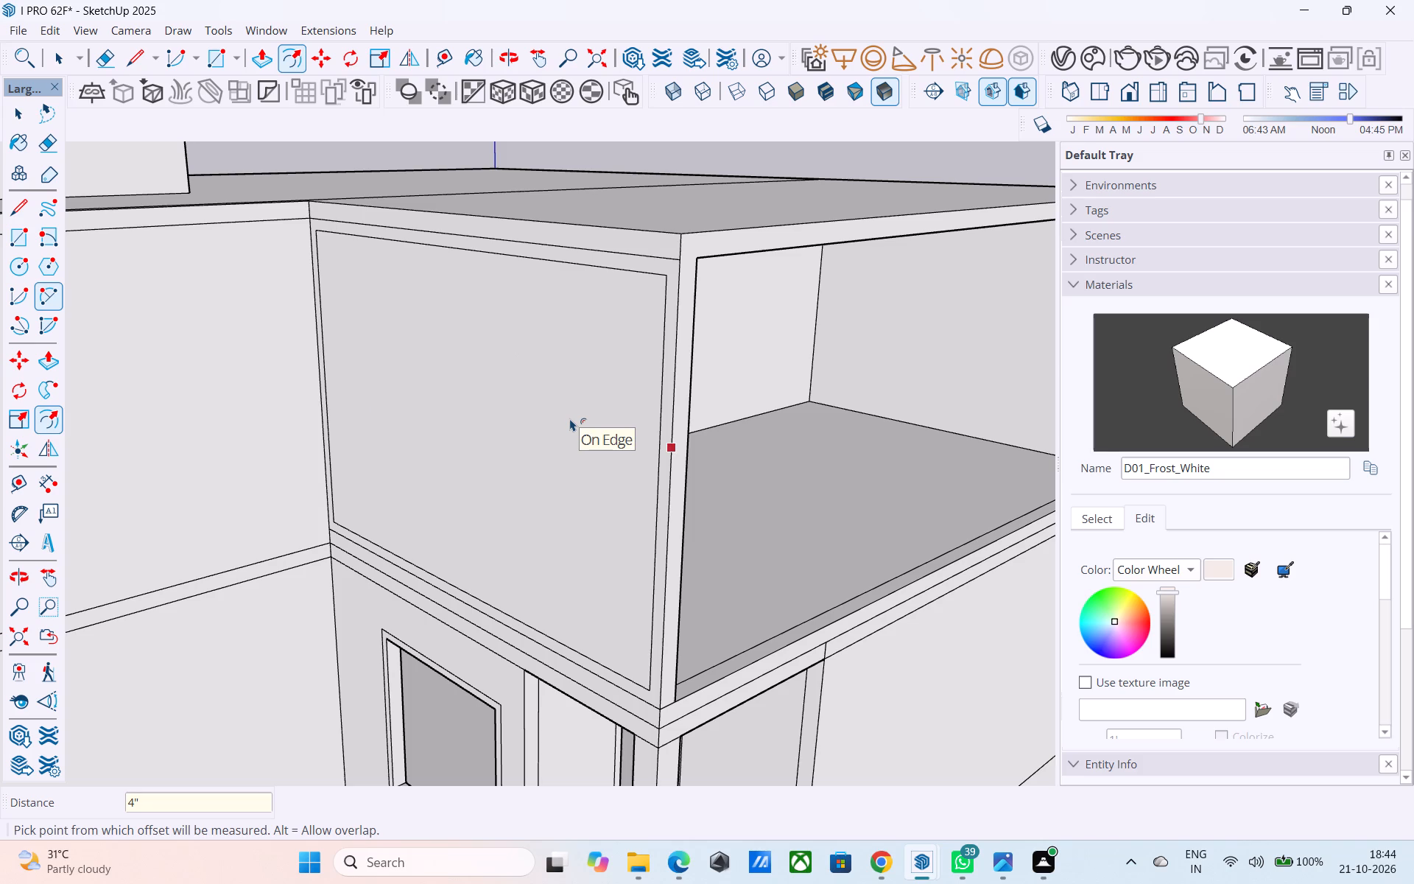
Push the offset inner face 6" through the side wall to open it up.
key("space")
left_click(569, 417)
key("p")
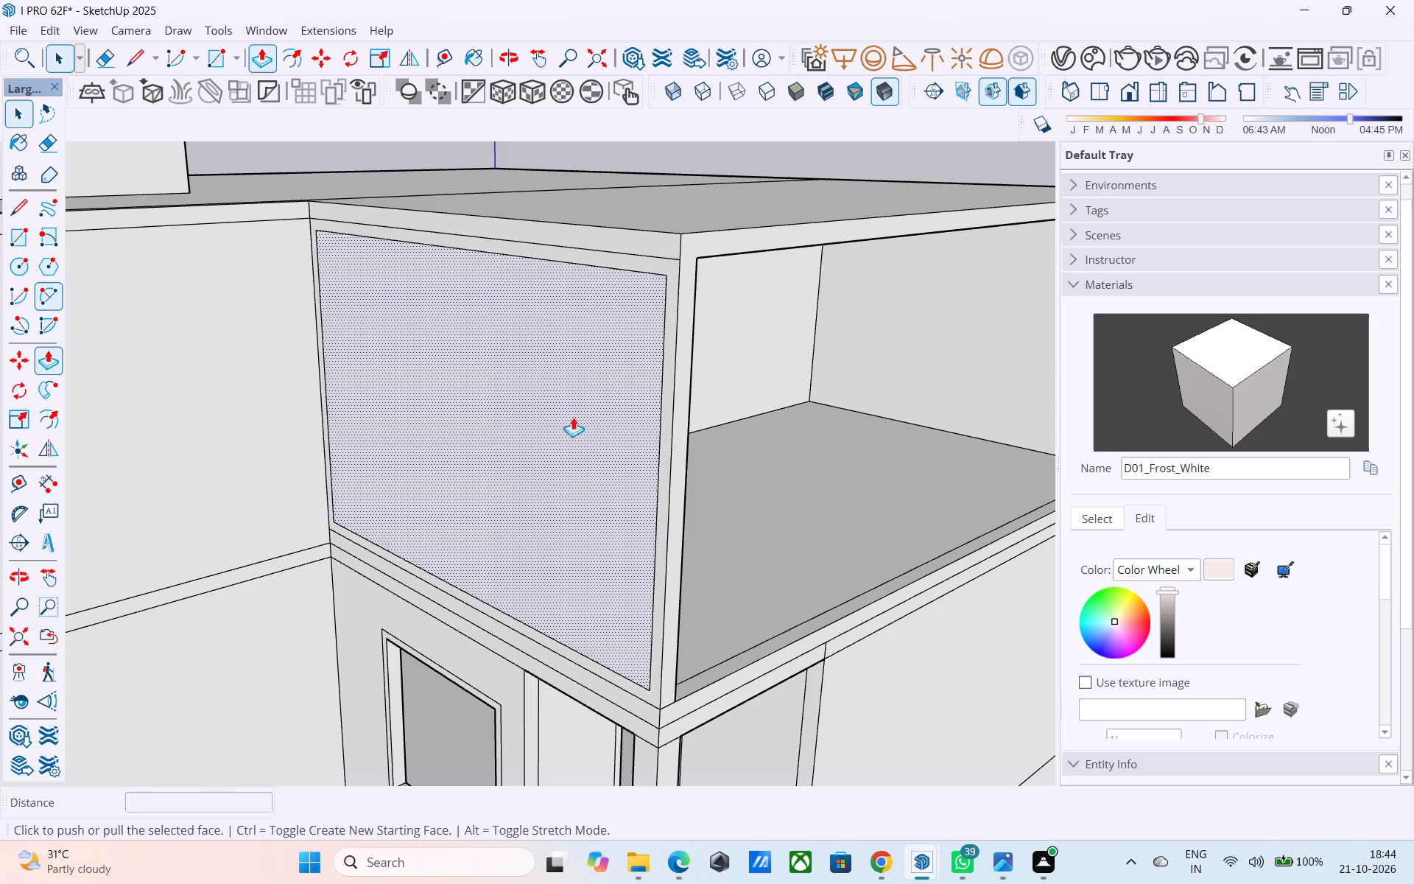
left_click(573, 417)
left_click(603, 371)
Draw a 6" line across the roof border on the opposite side, extending the roof junction line to the outer edge.
middle_click_drag(590, 372, 467, 381)
scroll(461, 379, "down", 6)
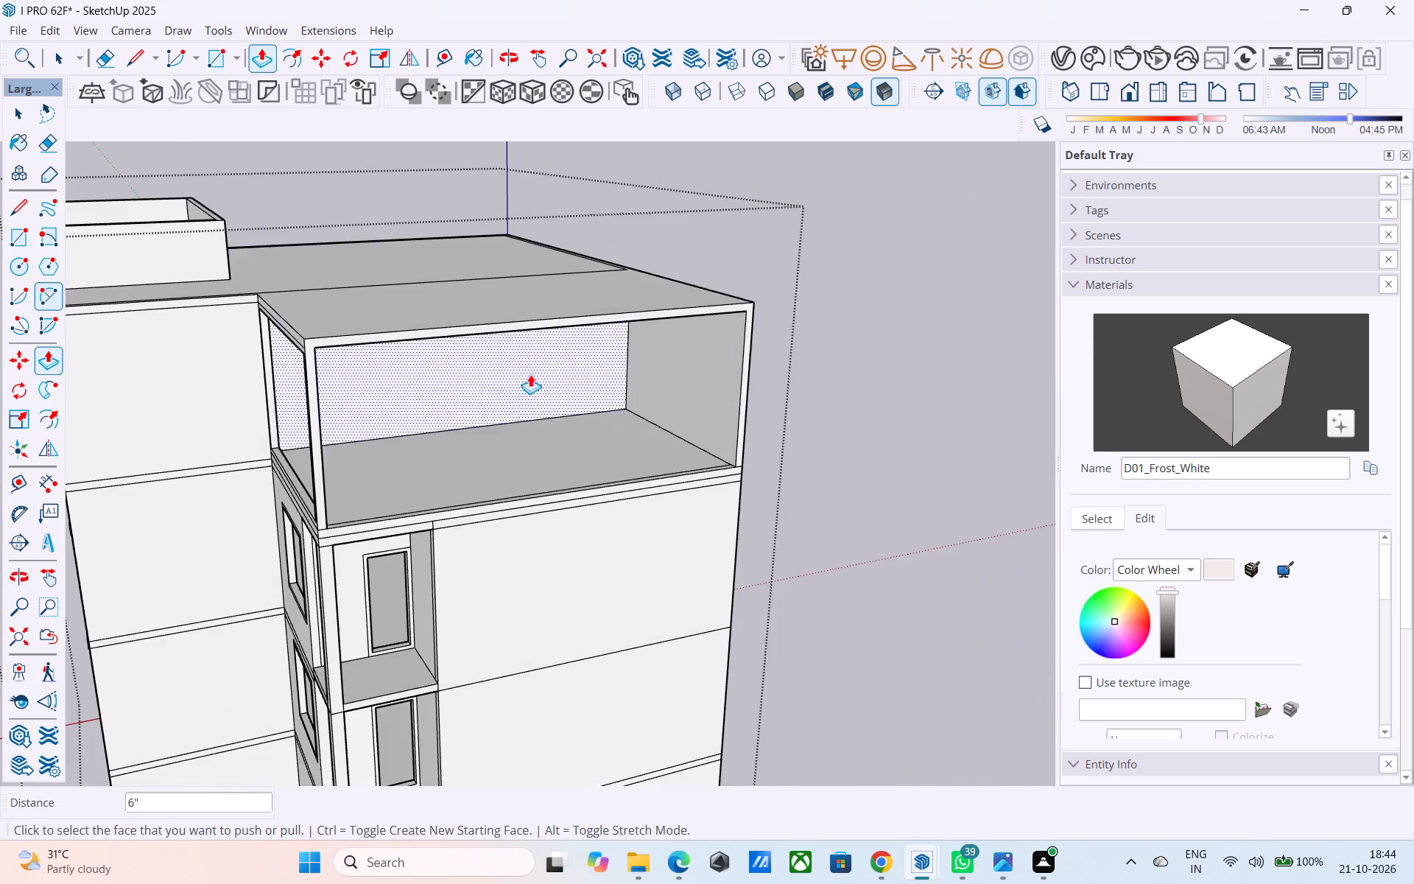
scroll(530, 374, "down", 4)
middle_click_drag(627, 406, 161, 408)
scroll(267, 372, "up", 5)
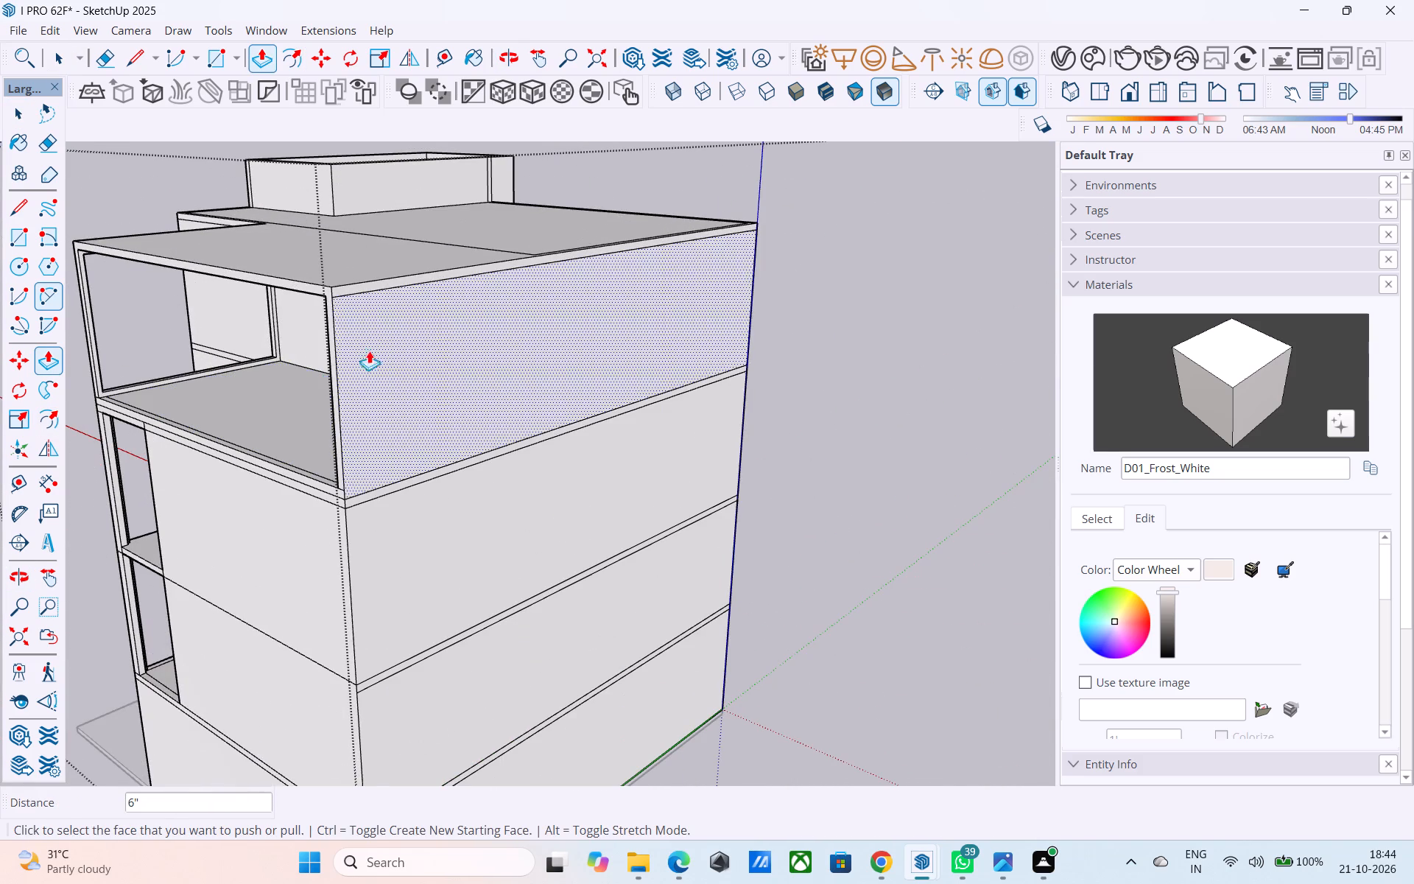
key("space")
key("l")
middle_click_drag(378, 348, 373, 452)
scroll(373, 364, "down", 1)
scroll(507, 356, "up", 3)
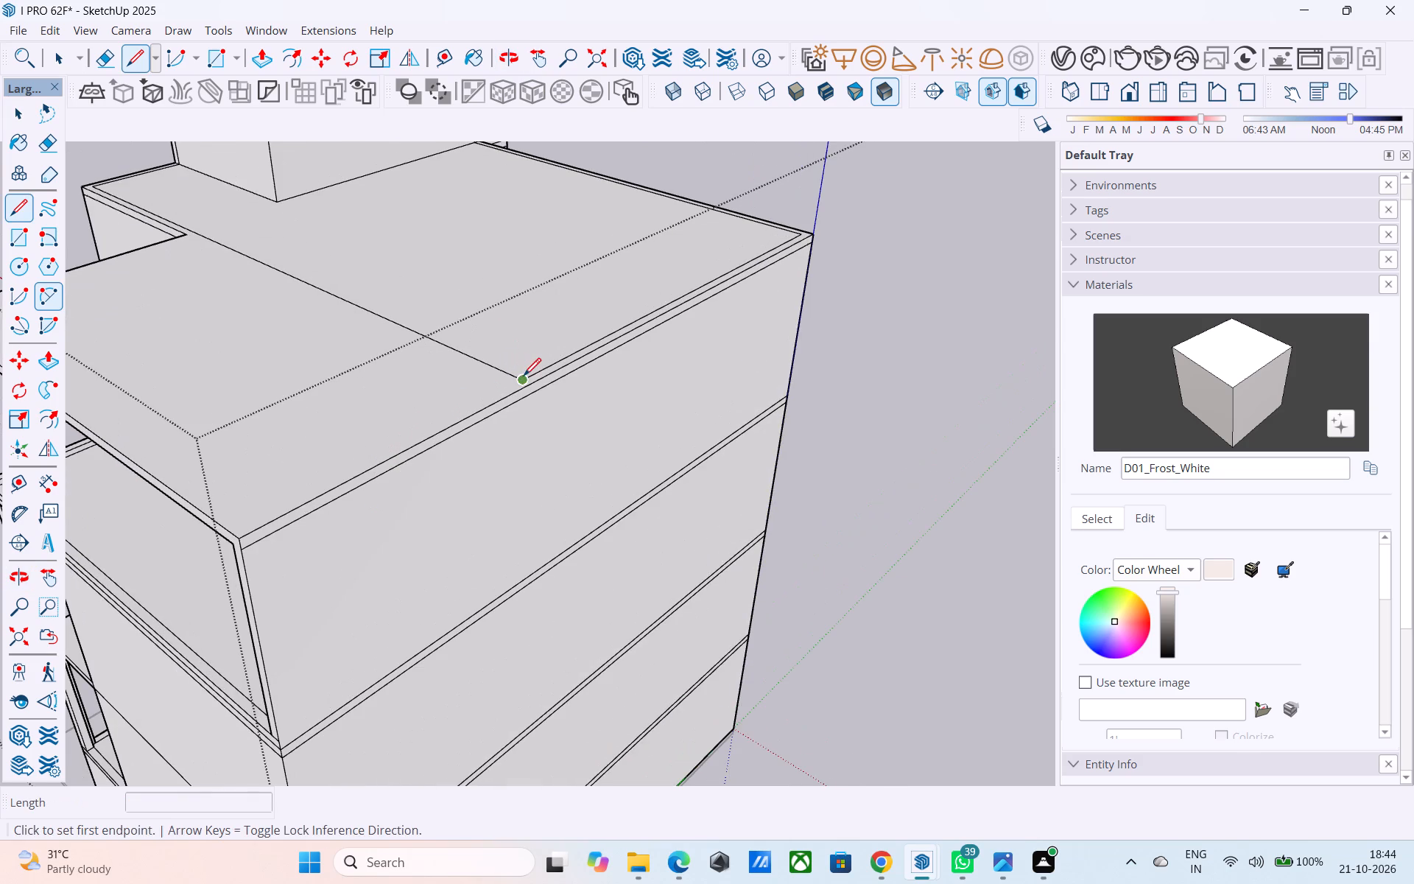
left_click(524, 377)
scroll(535, 390, "up", 12)
left_click(521, 377)
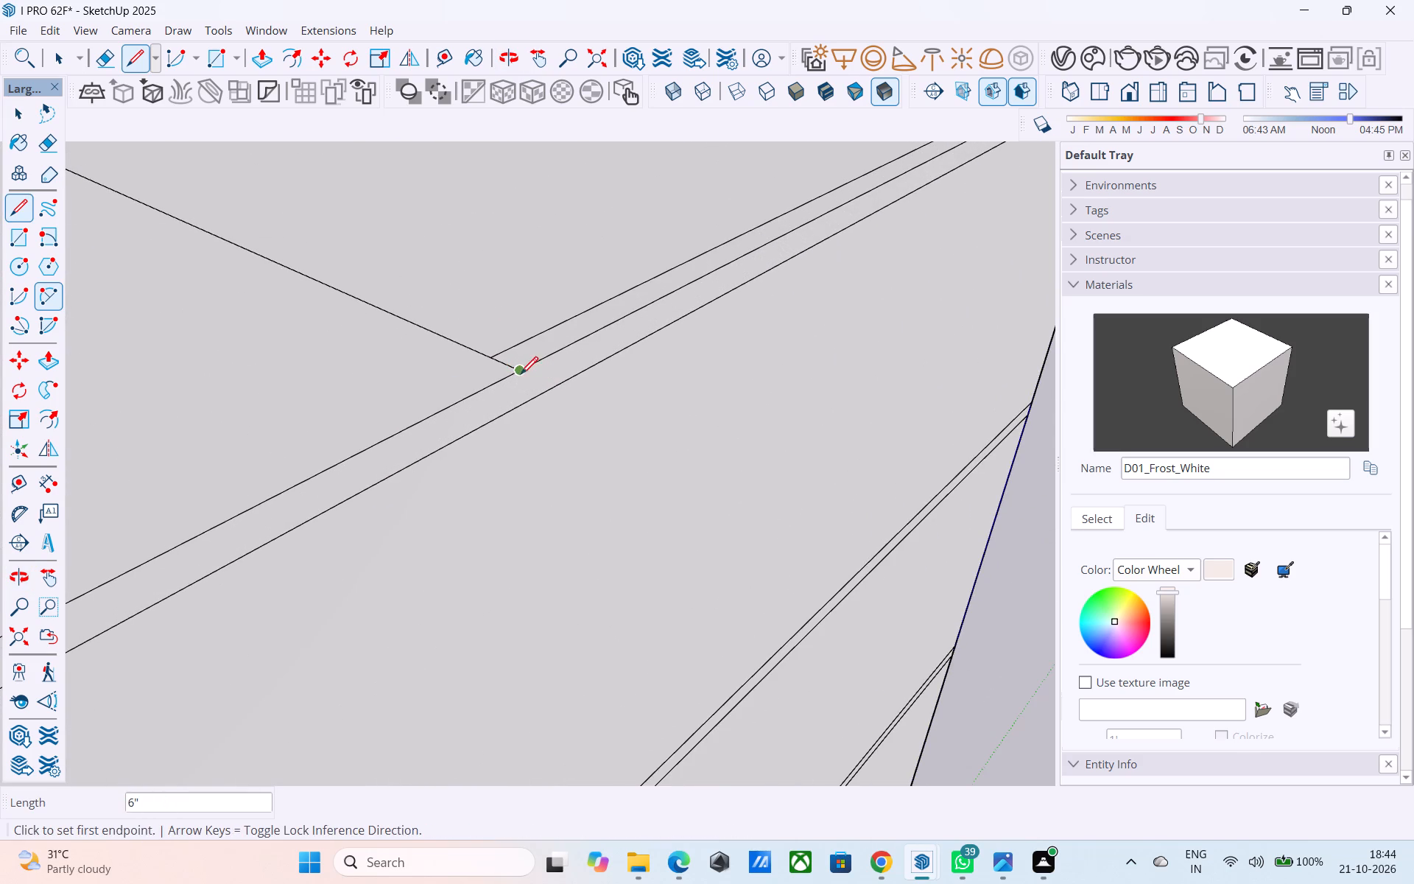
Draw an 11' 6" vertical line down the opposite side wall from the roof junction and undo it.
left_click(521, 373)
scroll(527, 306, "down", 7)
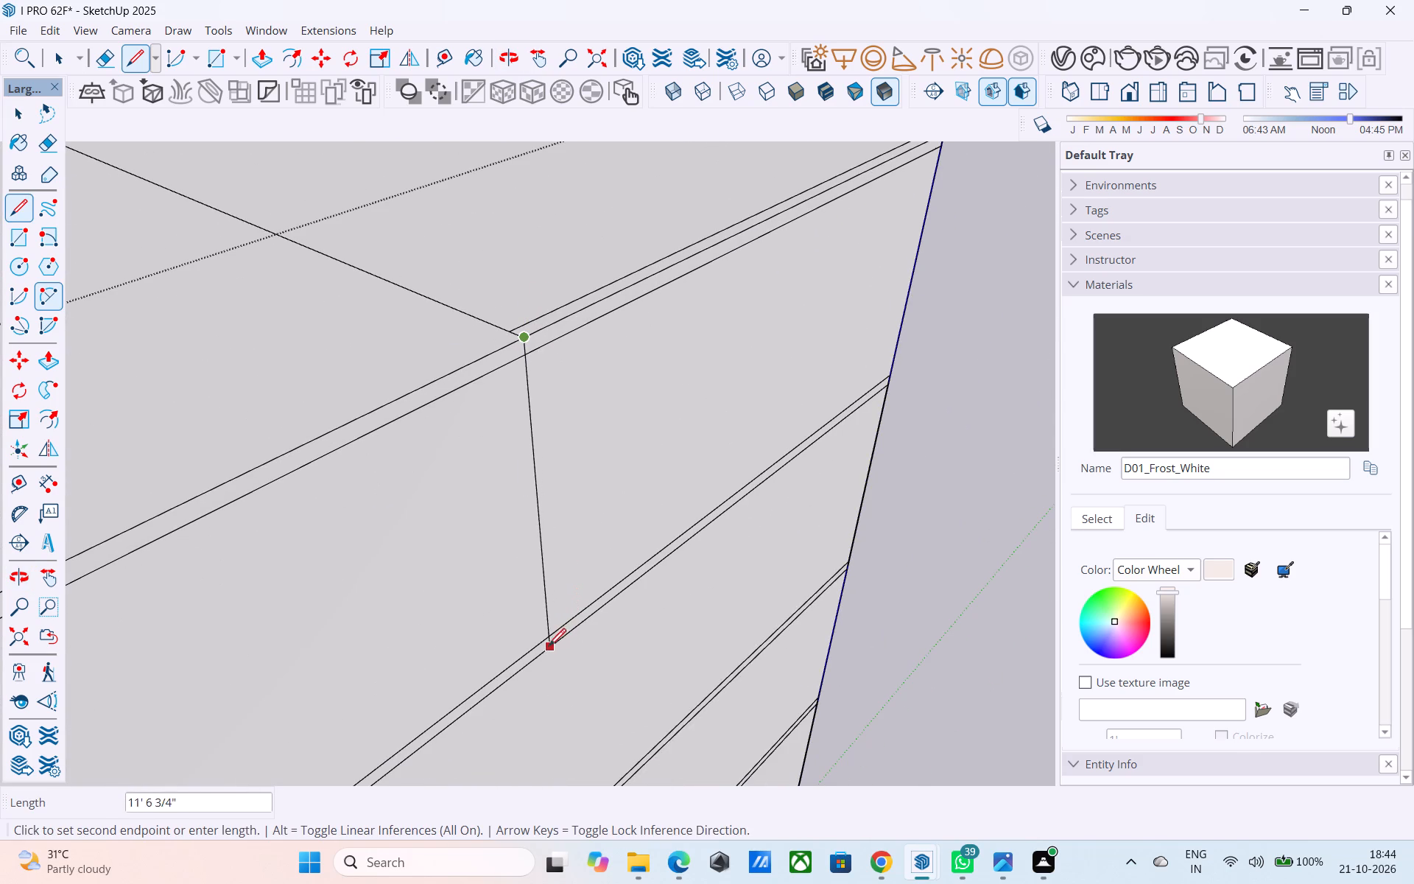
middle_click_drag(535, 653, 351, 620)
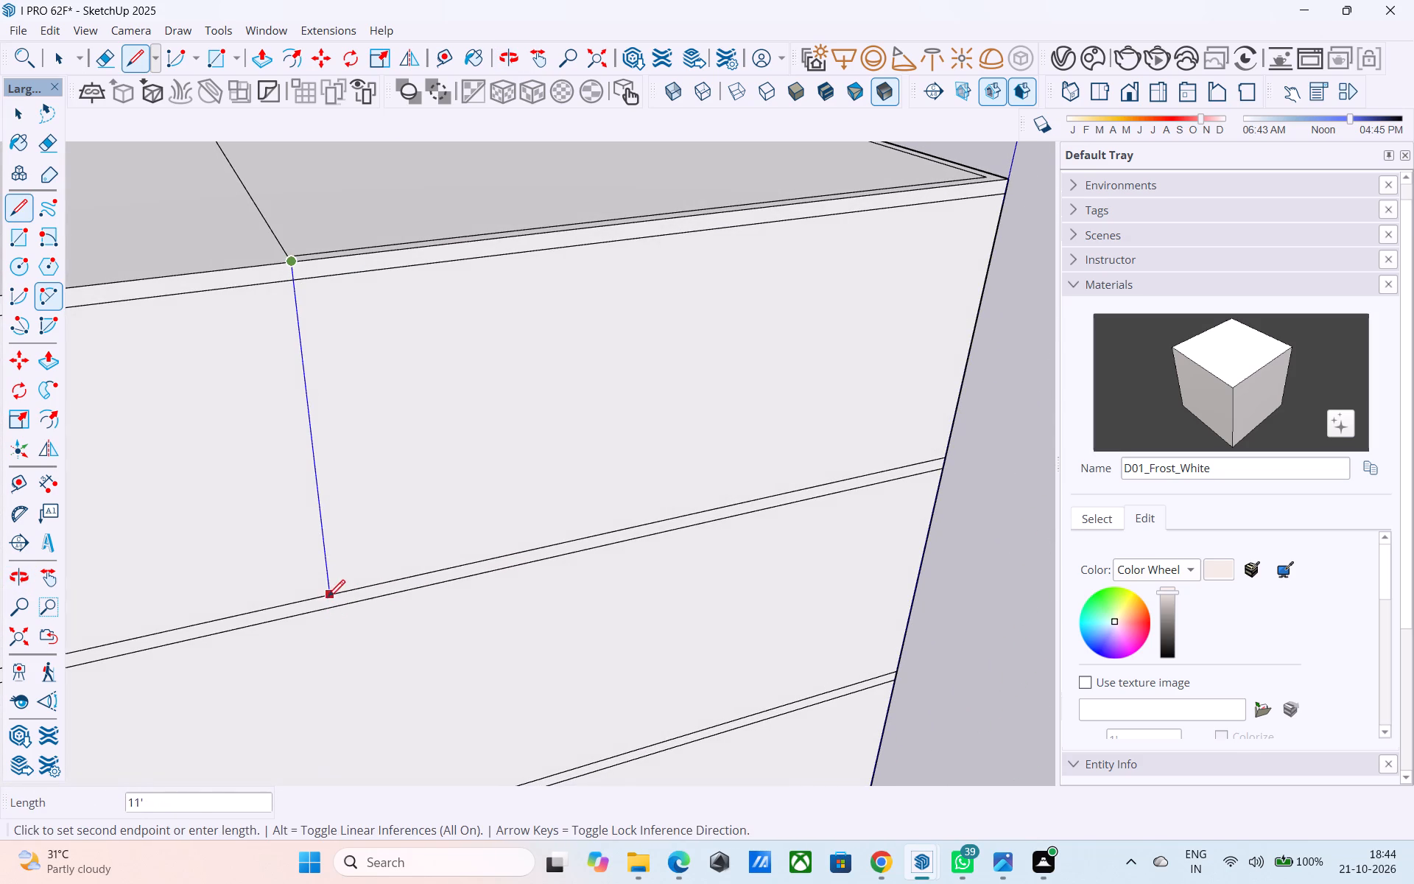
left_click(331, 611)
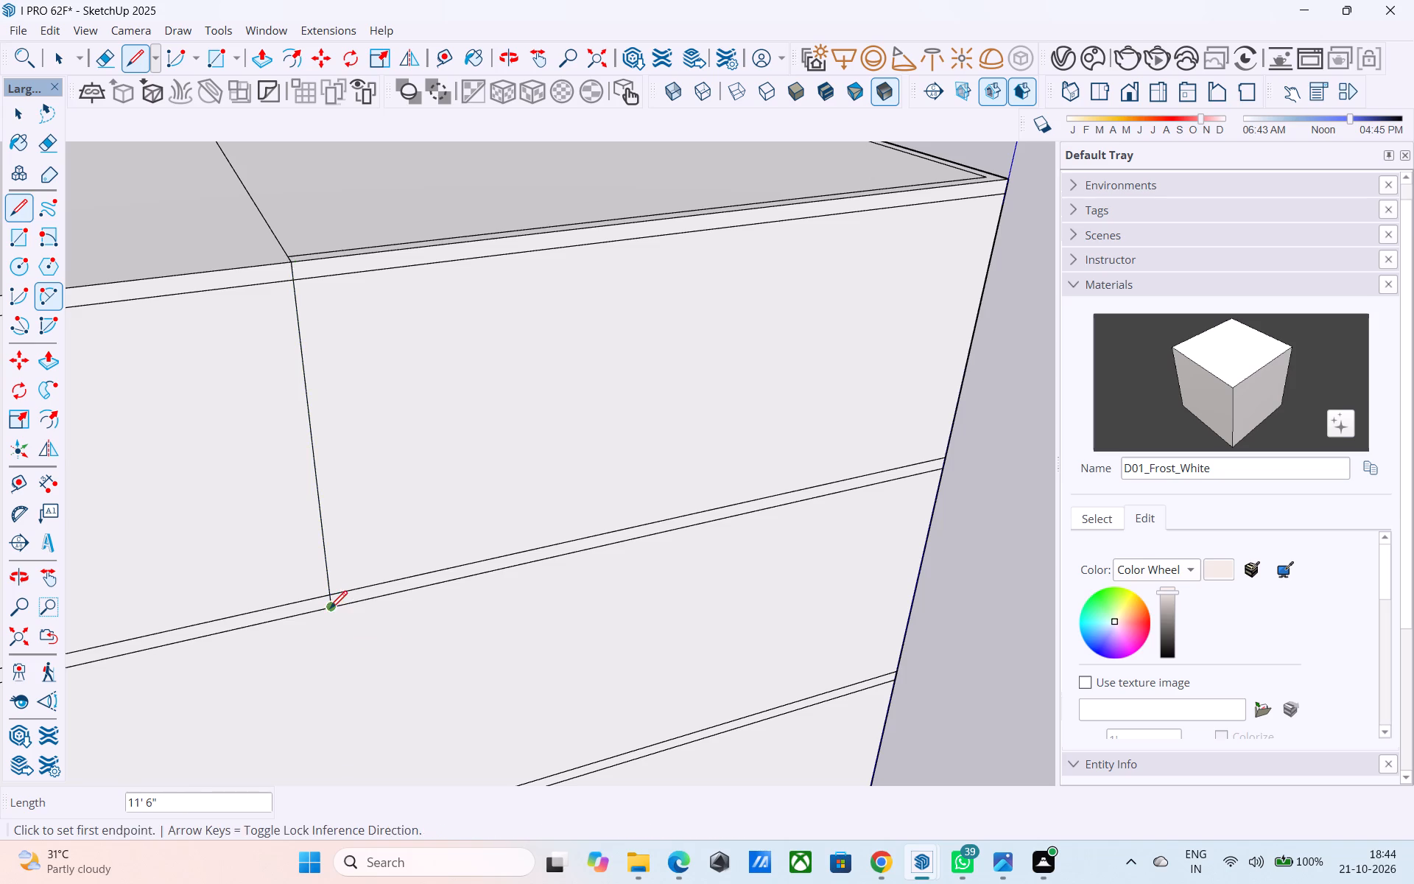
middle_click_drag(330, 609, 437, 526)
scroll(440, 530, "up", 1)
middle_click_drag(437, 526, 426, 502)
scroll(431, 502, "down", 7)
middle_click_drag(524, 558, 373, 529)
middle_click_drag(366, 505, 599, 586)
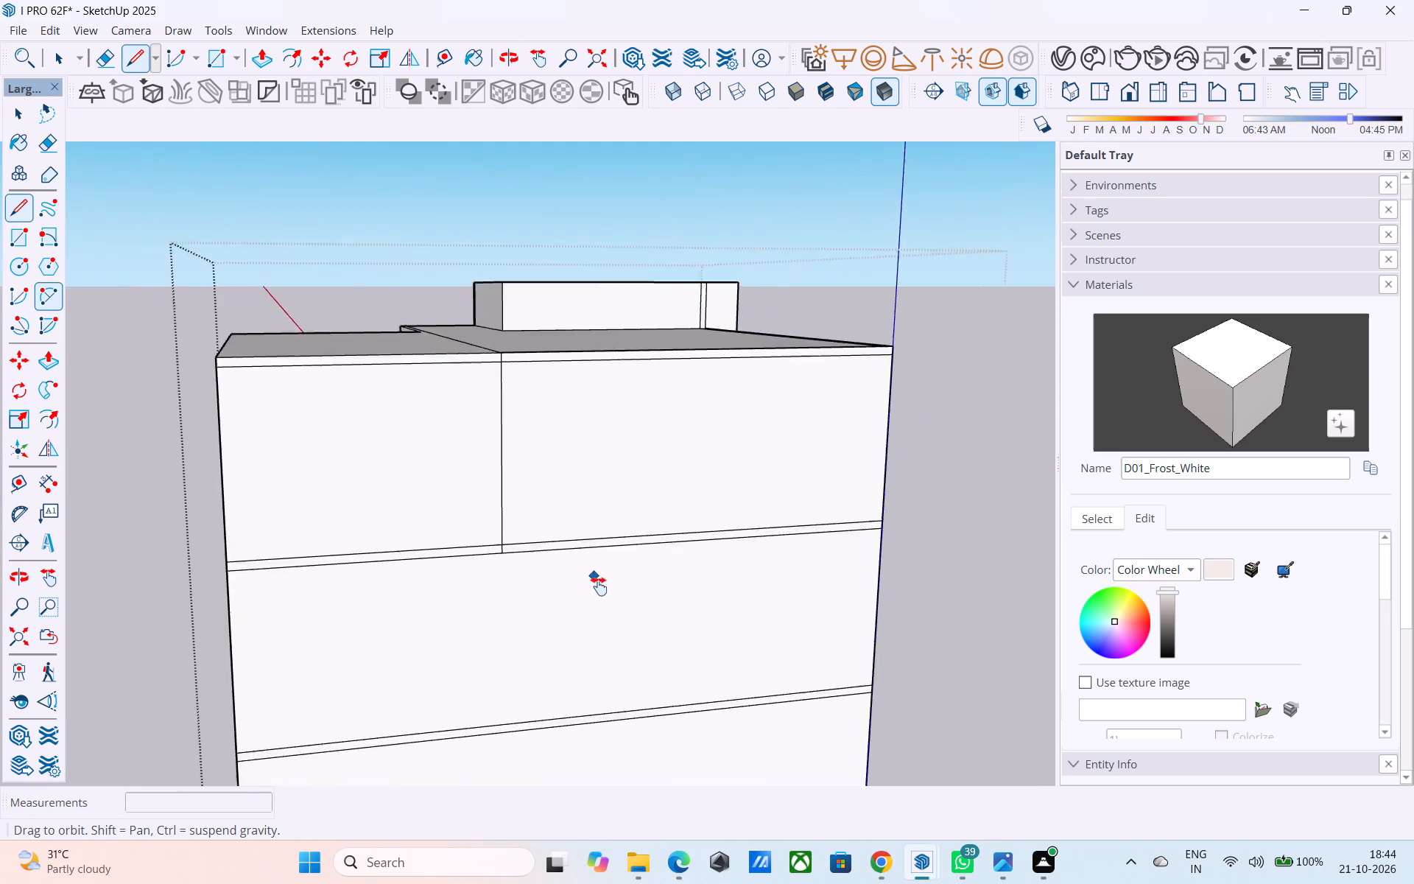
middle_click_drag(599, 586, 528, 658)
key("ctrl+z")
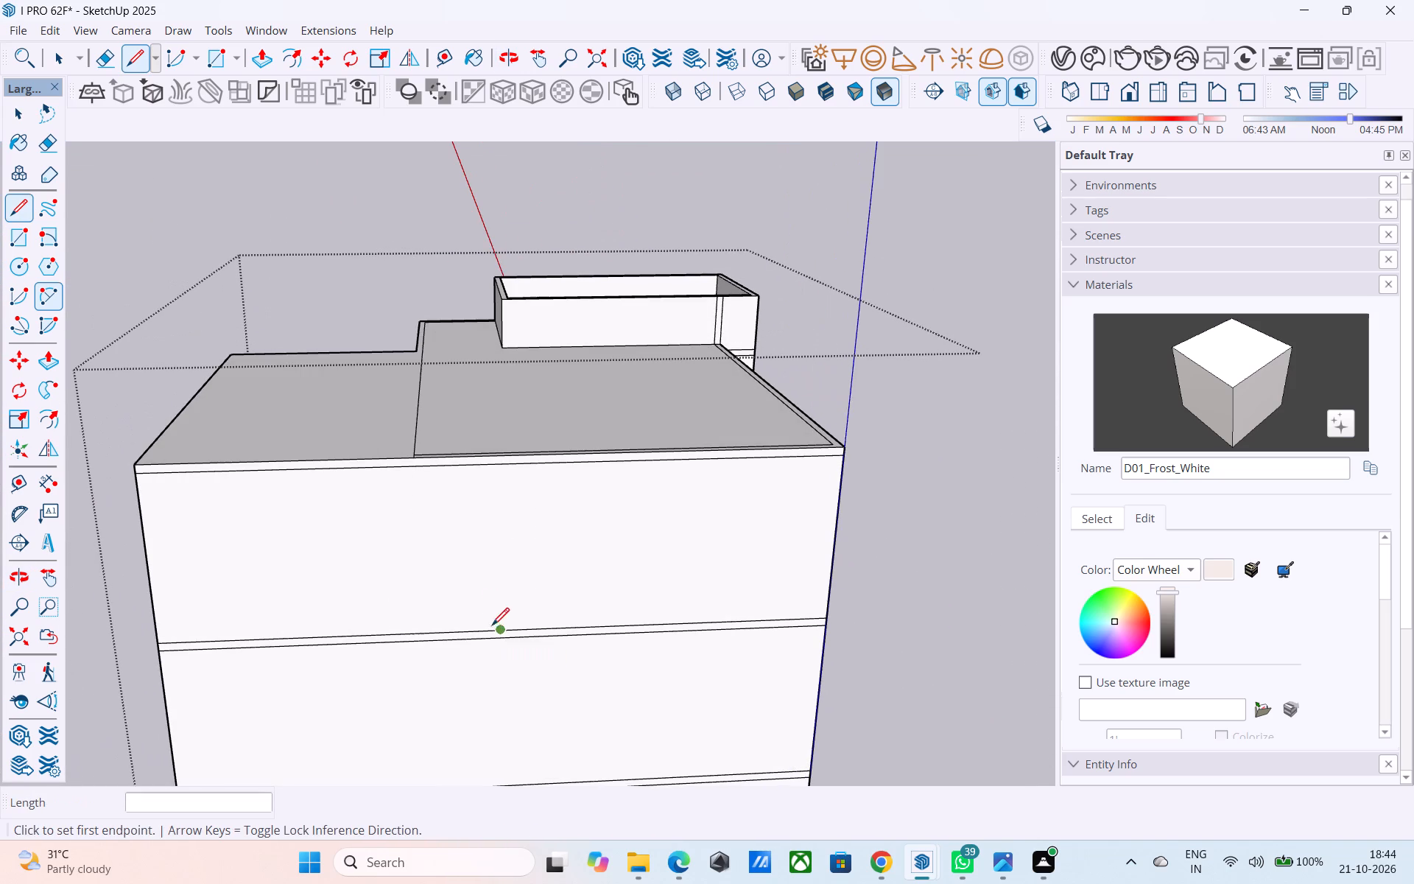
Draw an 11' vertical line down the opposite side wall from the roof junction to the floor band.
scroll(421, 496, "up", 7)
left_click(408, 432)
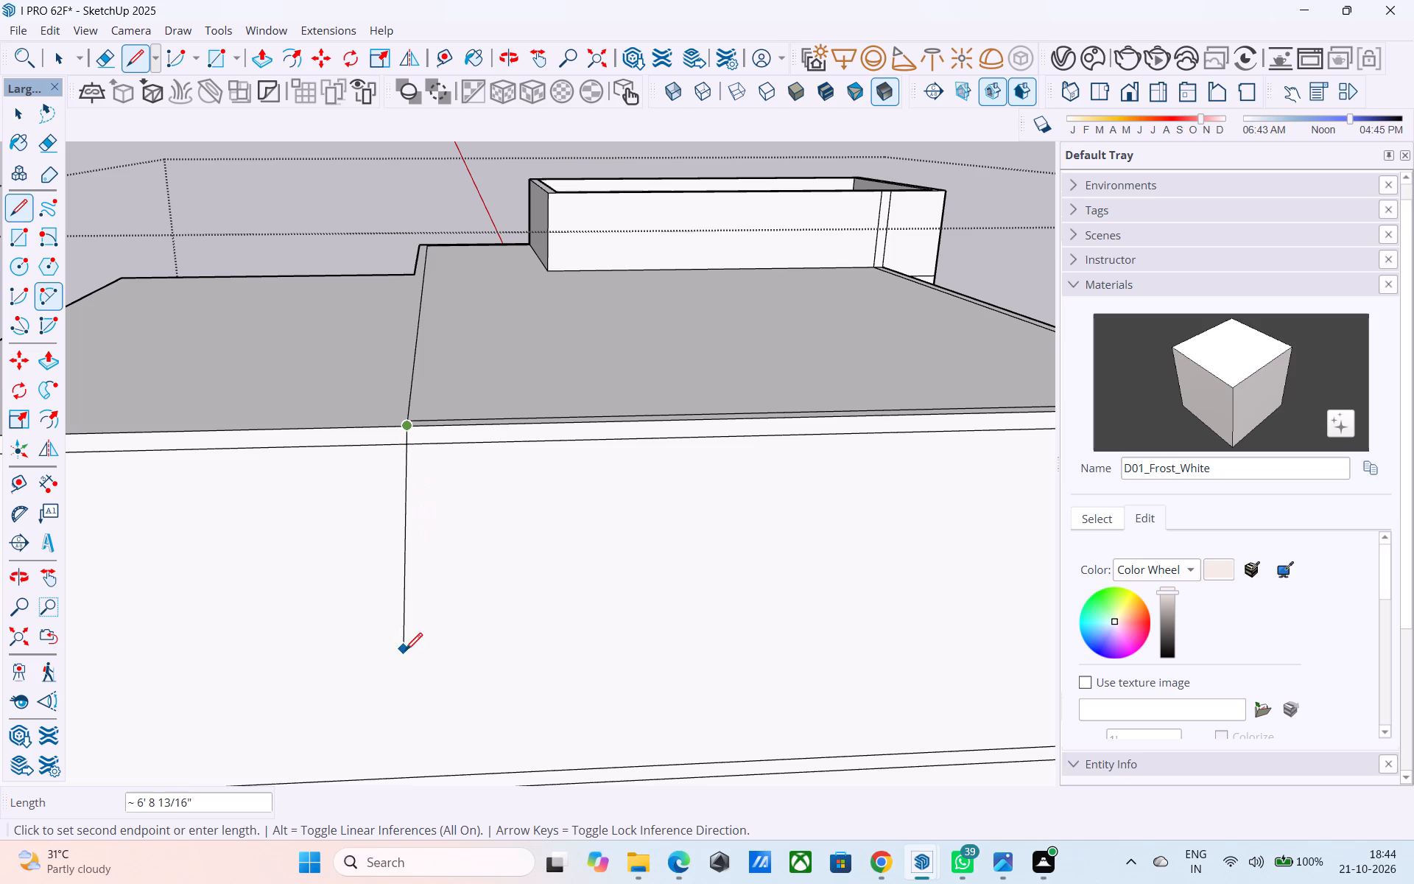
middle_click_drag(401, 642, 435, 475)
scroll(442, 569, "up", 1)
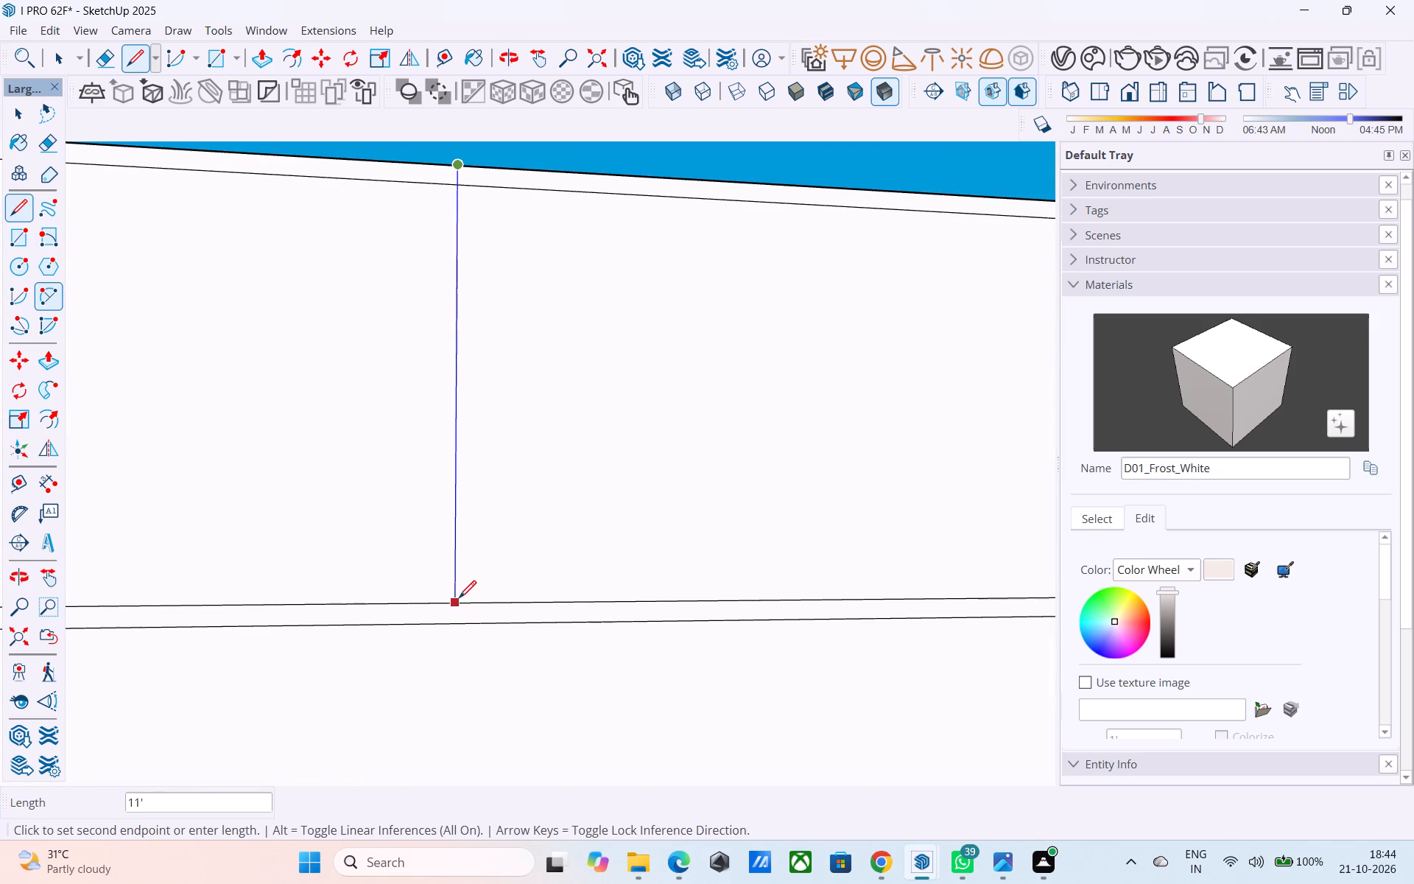
left_click(459, 600)
Offset the enclosure's side wall face, split off by the new vertical line, 4" inward.
scroll(484, 485, "down", 5)
middle_click_drag(481, 502, 521, 690)
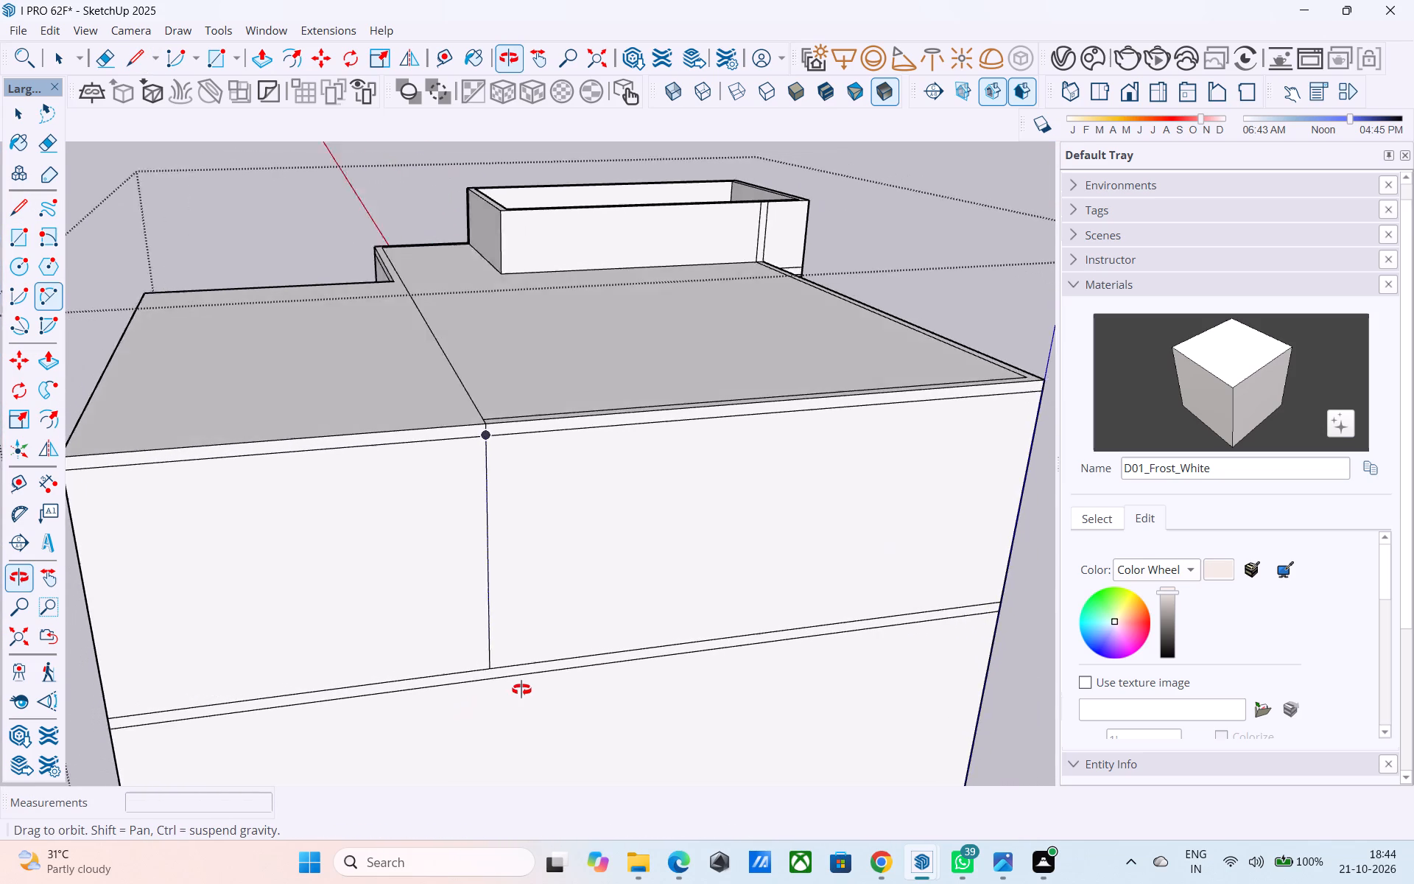
middle_click_drag(521, 690, 742, 656)
key("space")
left_click(504, 562)
key("f")
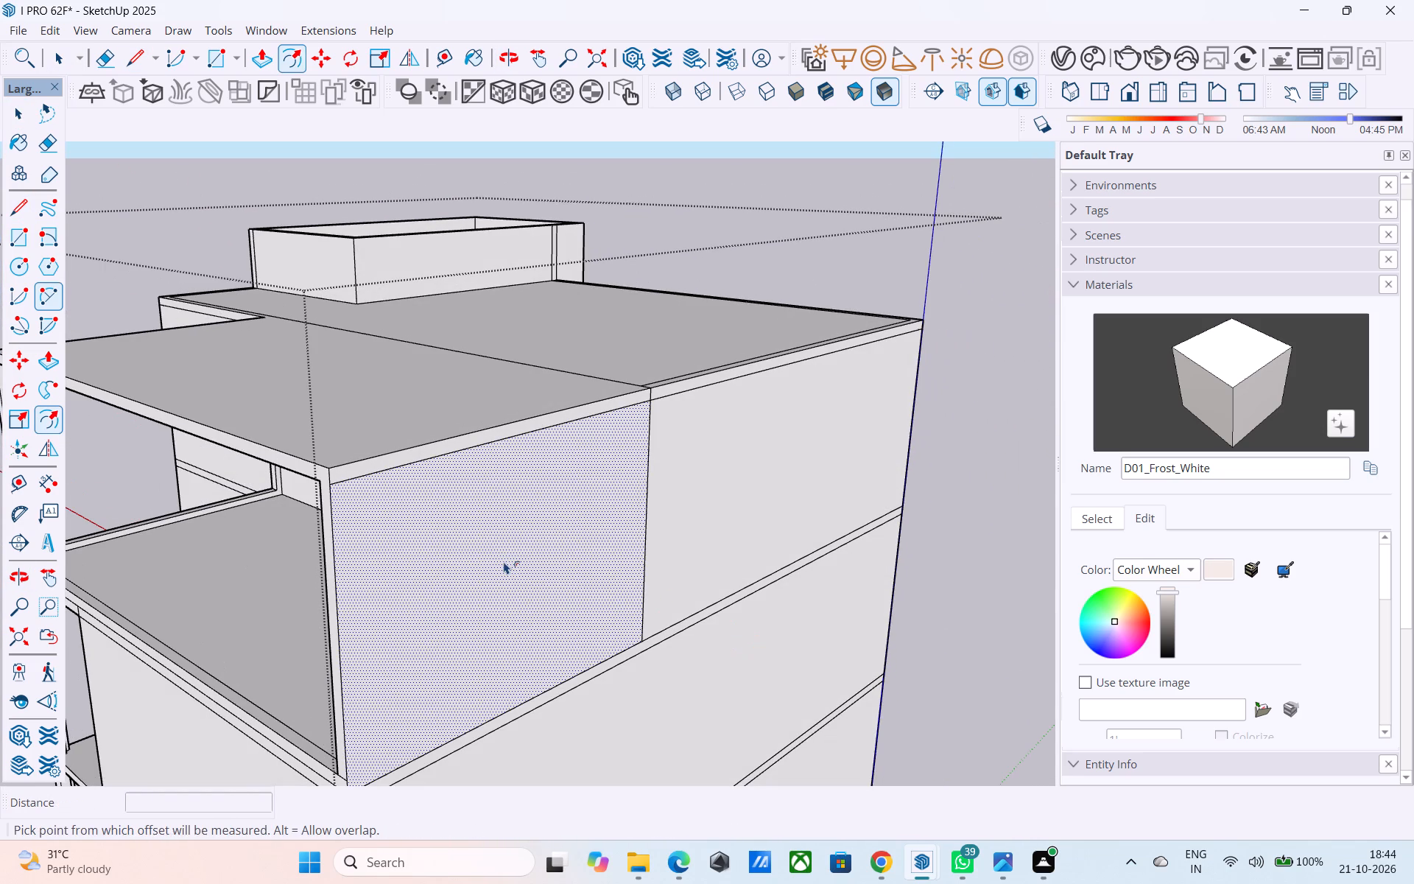
left_click(504, 561)
type("4\"")
key("Return")
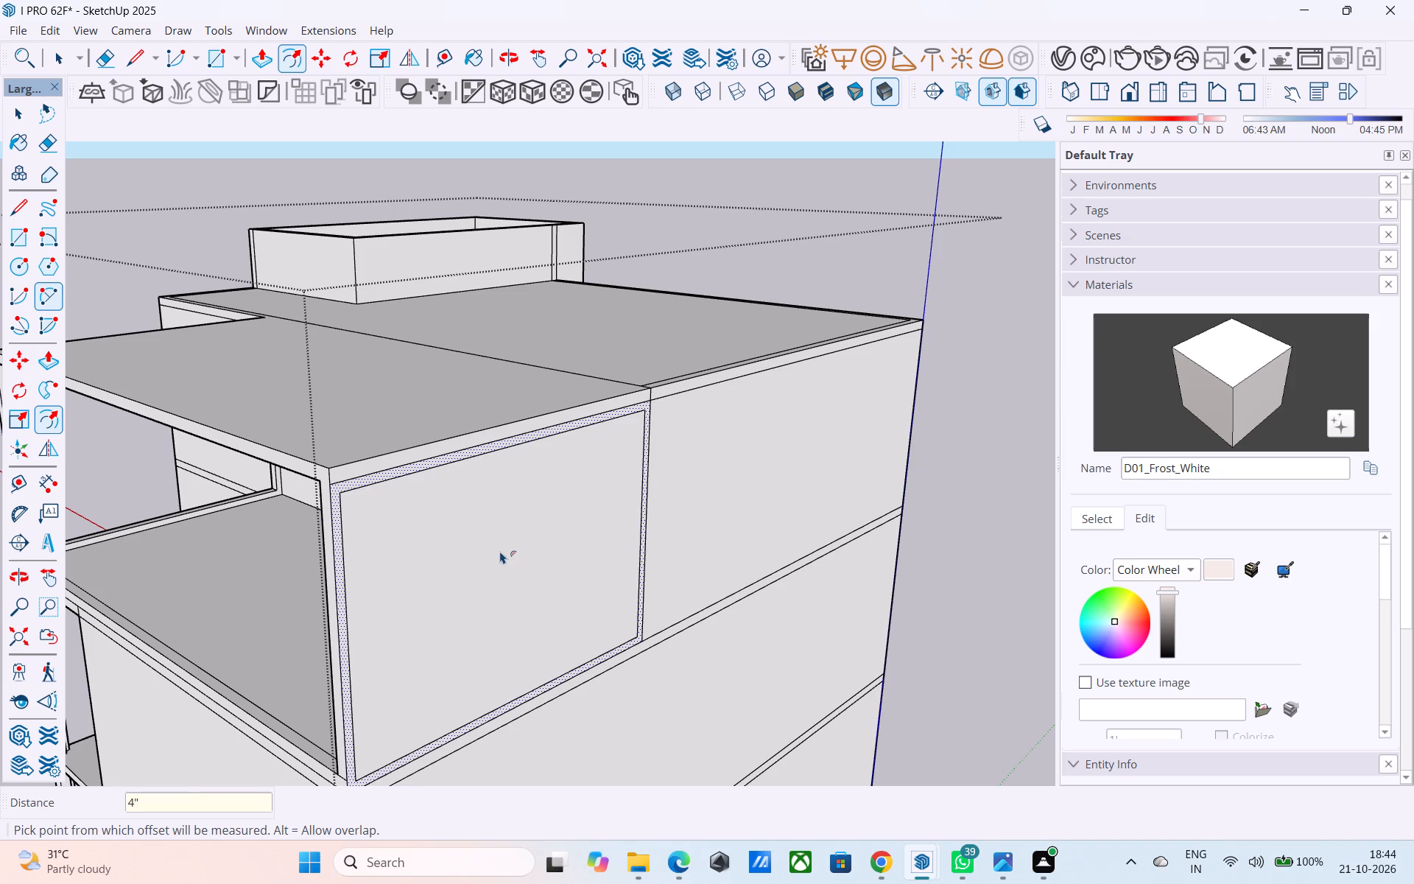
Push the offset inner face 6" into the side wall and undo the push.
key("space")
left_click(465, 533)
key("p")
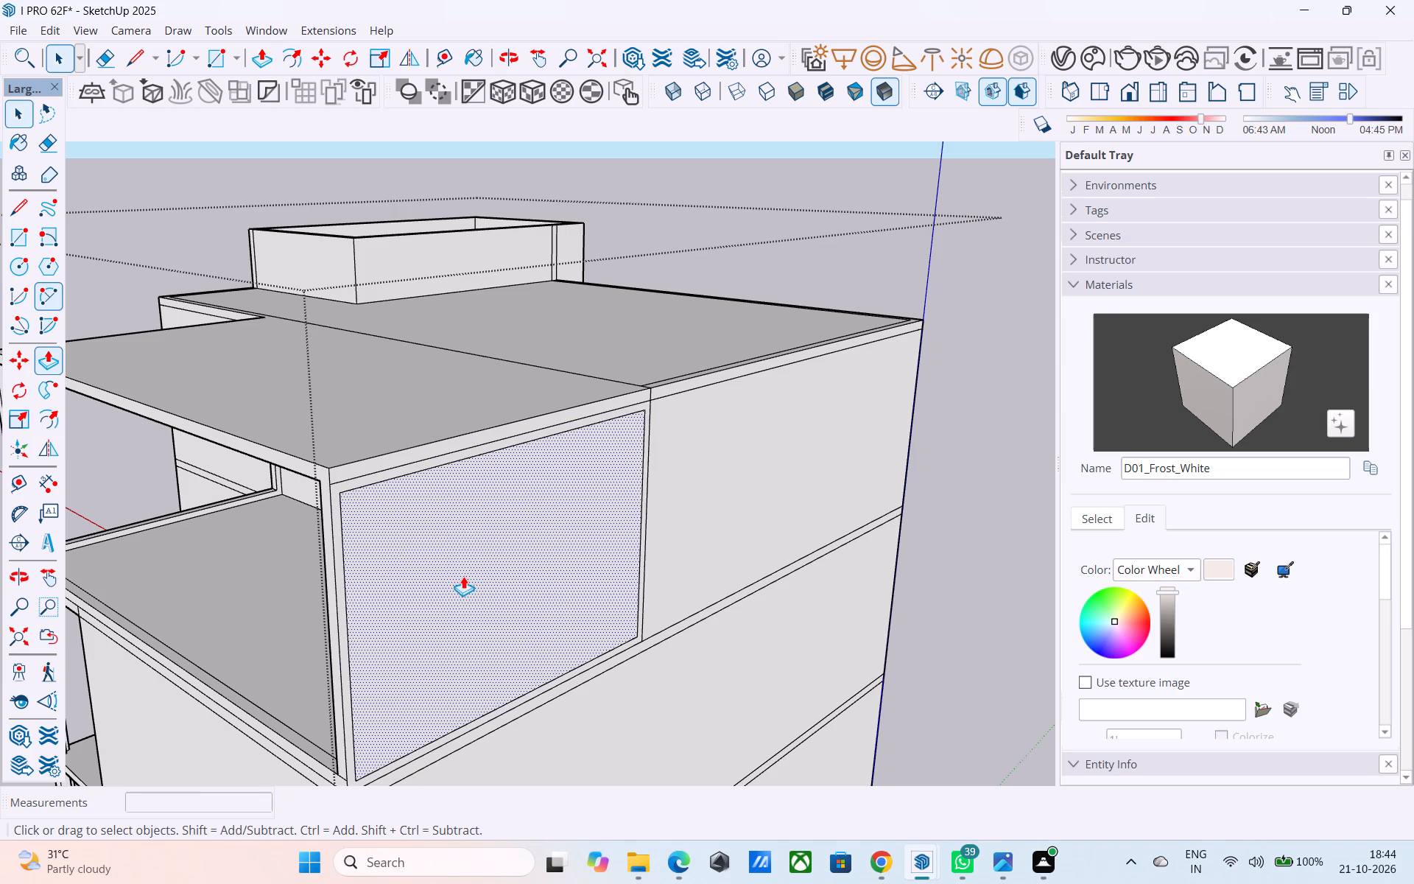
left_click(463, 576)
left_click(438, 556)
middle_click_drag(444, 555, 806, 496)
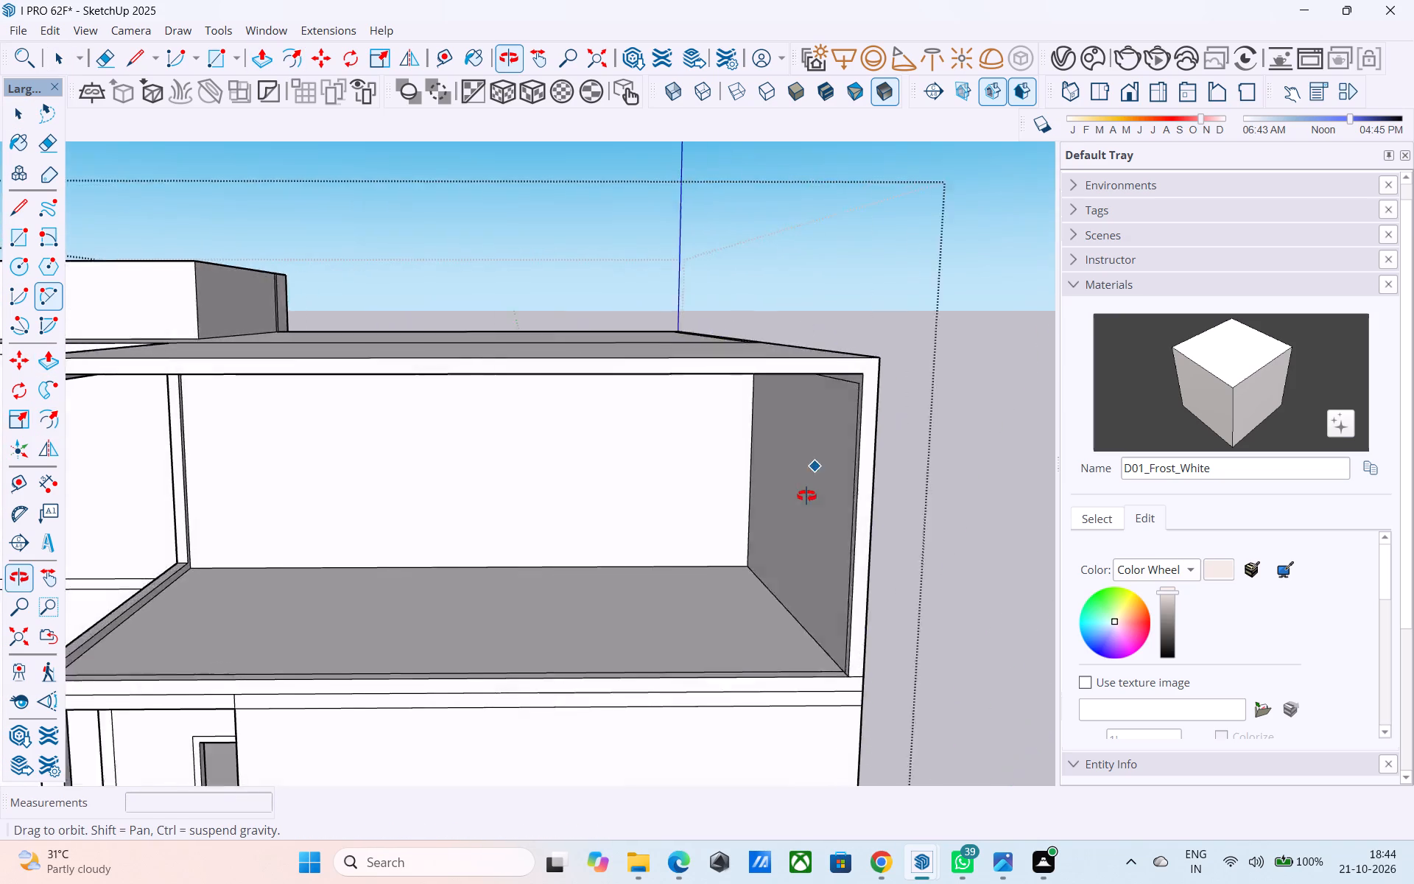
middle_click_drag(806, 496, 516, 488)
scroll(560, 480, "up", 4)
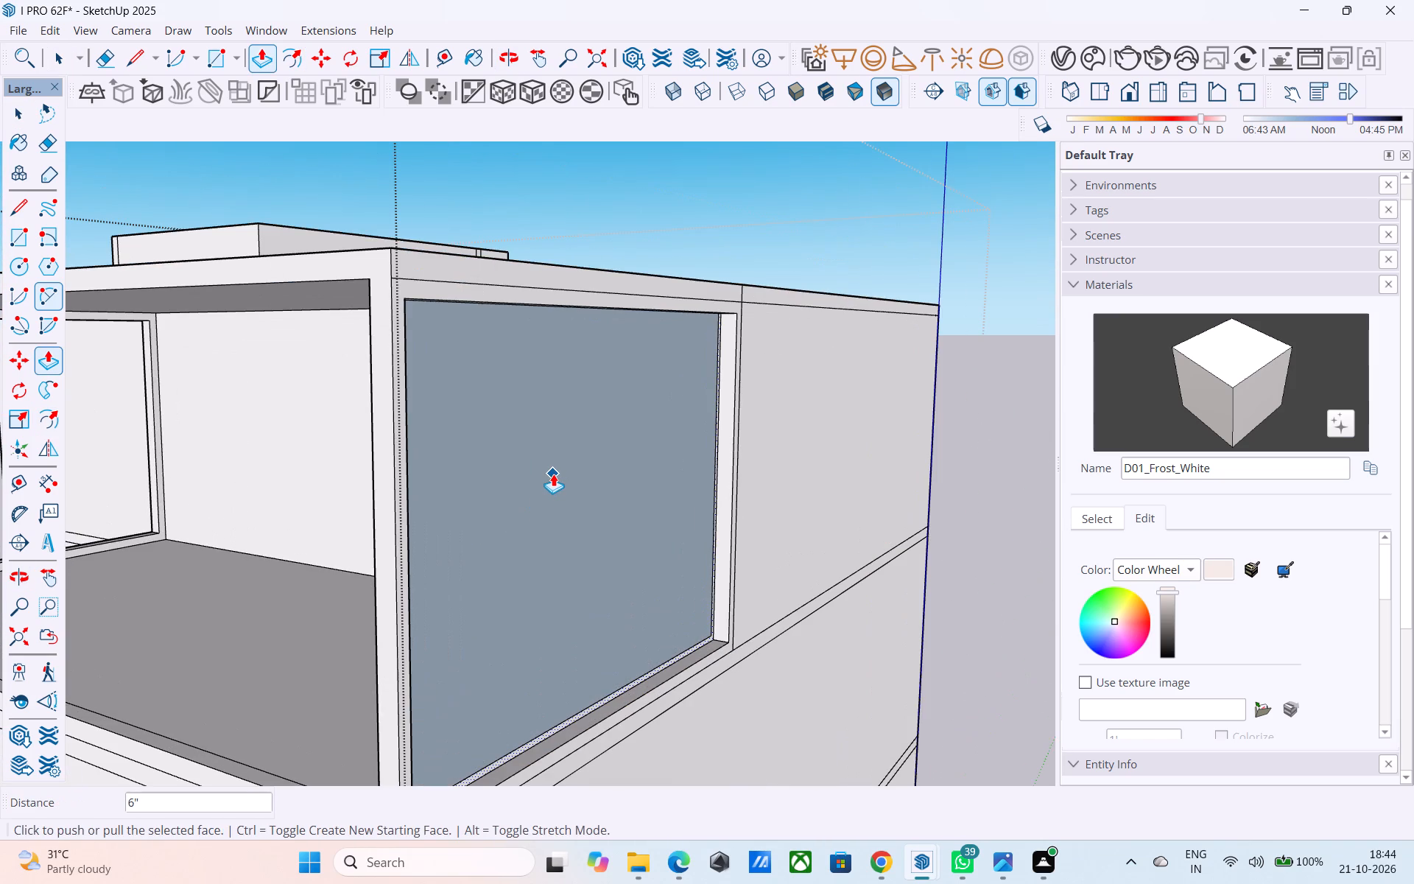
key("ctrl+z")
Push the offset inner face 6" through the side wall again and delete the leftover face to open it up.
left_click(555, 485)
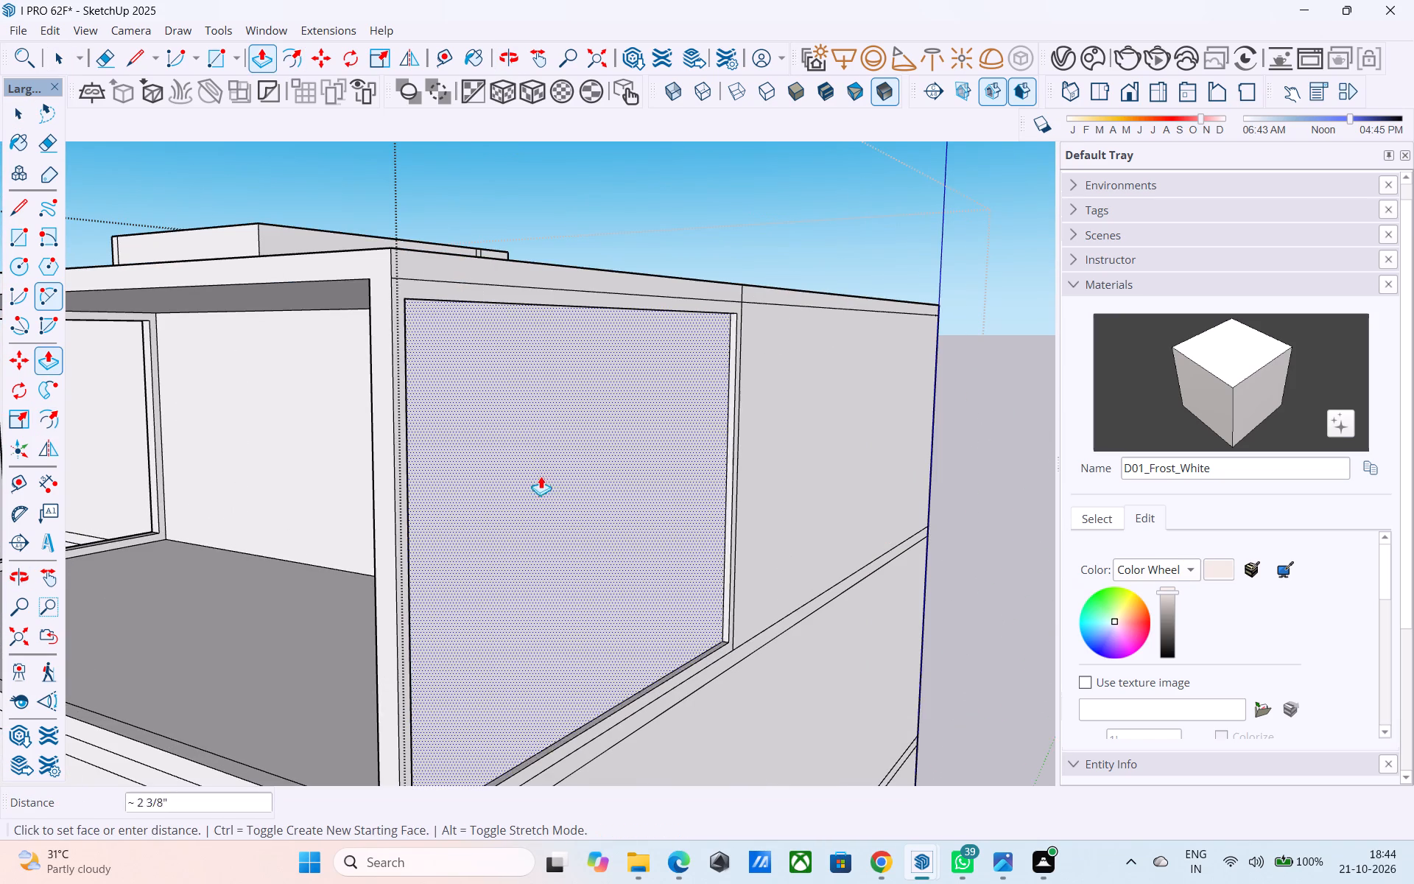
left_click(527, 463)
key("space")
left_click(527, 463)
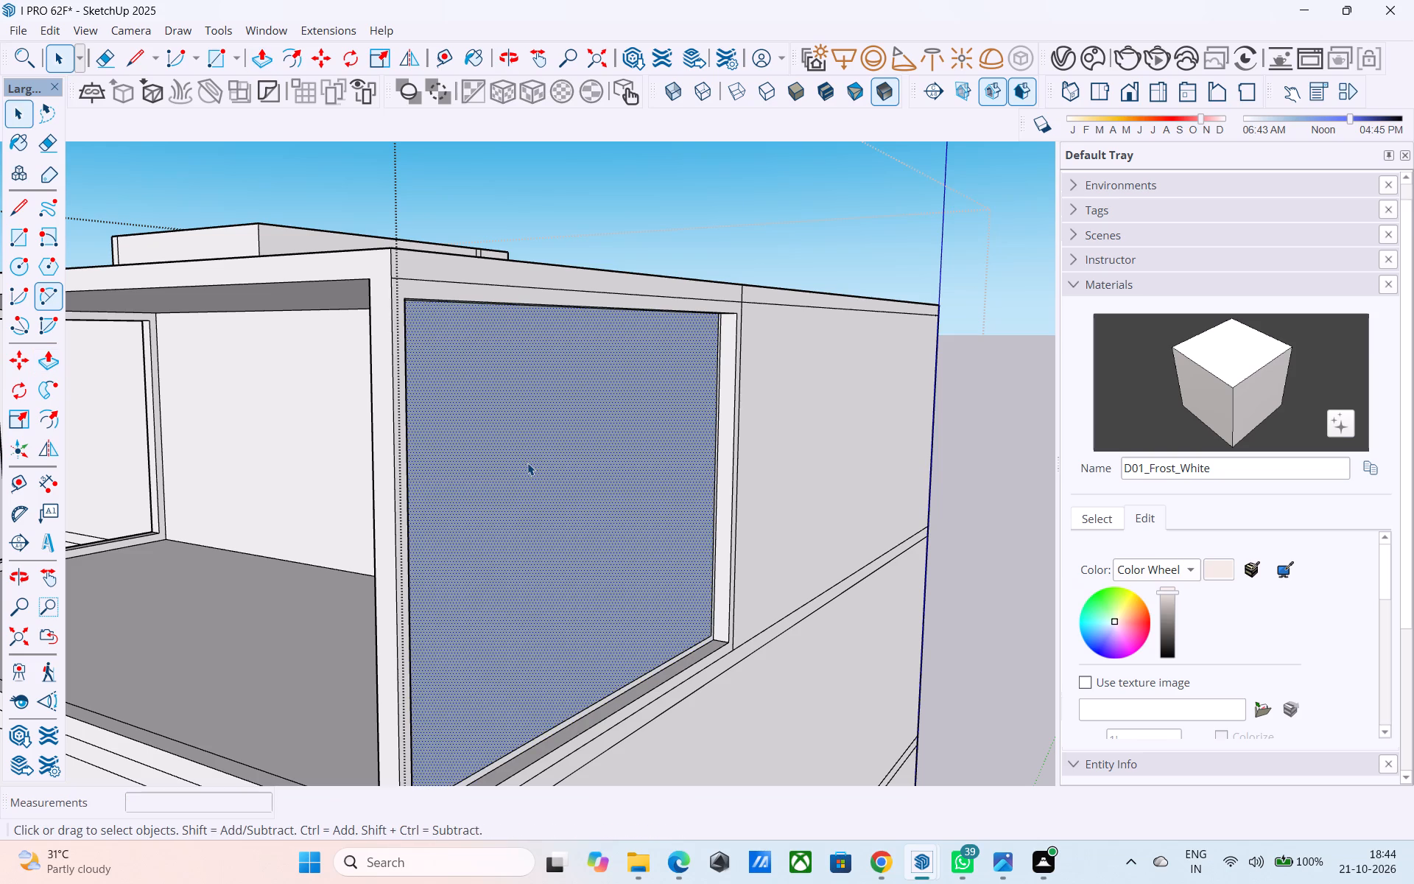
key("Delete")
Raise the outer sill strip of the new side opening 2" to the level of the enclosure floor.
middle_click_drag(530, 466, 629, 458)
scroll(639, 410, "down", 2)
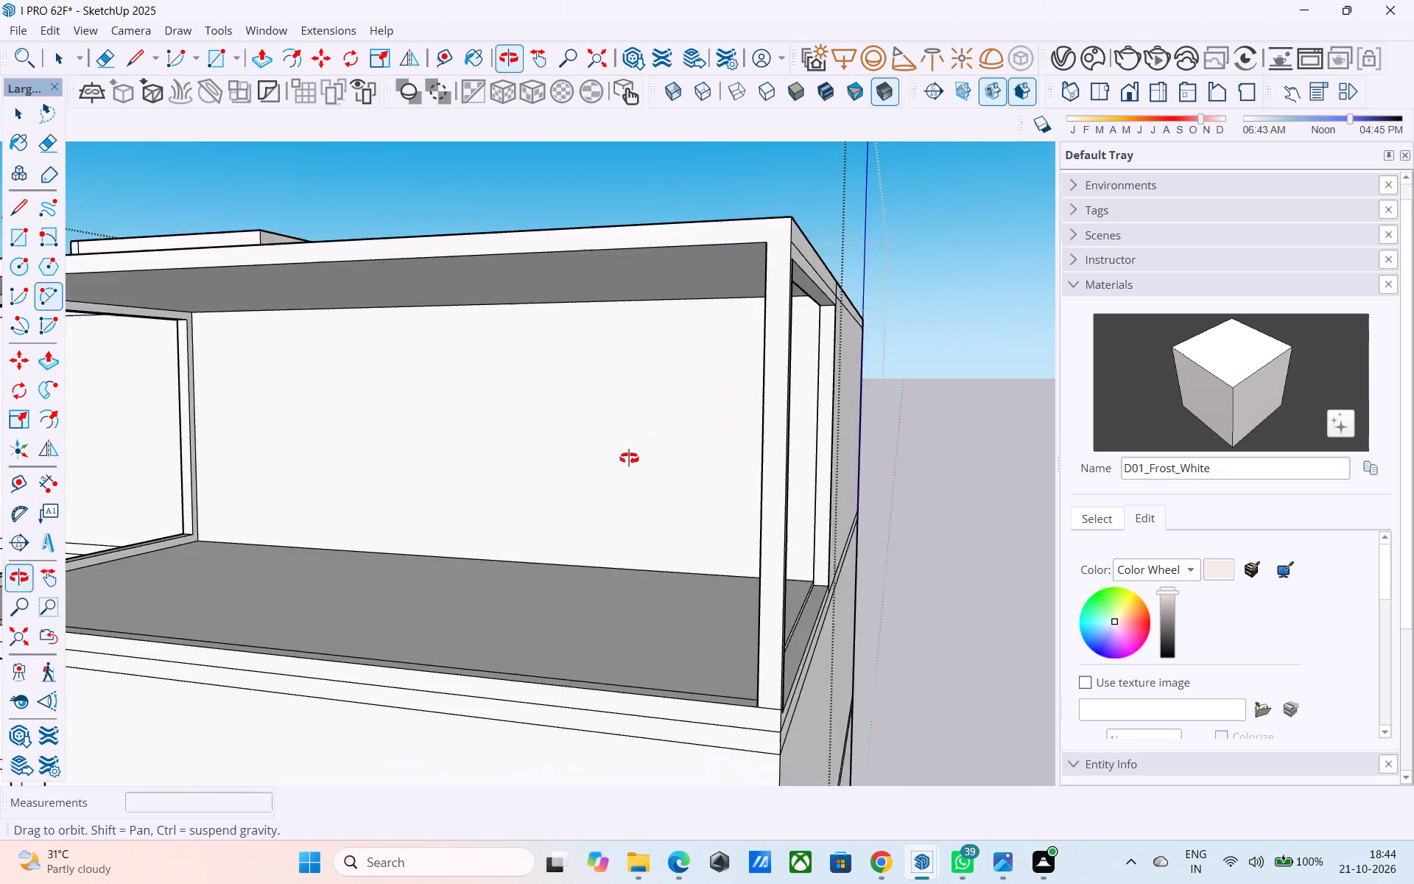
middle_click_drag(629, 458, 629, 460)
scroll(627, 466, "down", 2)
middle_click_drag(616, 464, 534, 496)
scroll(698, 651, "up", 3)
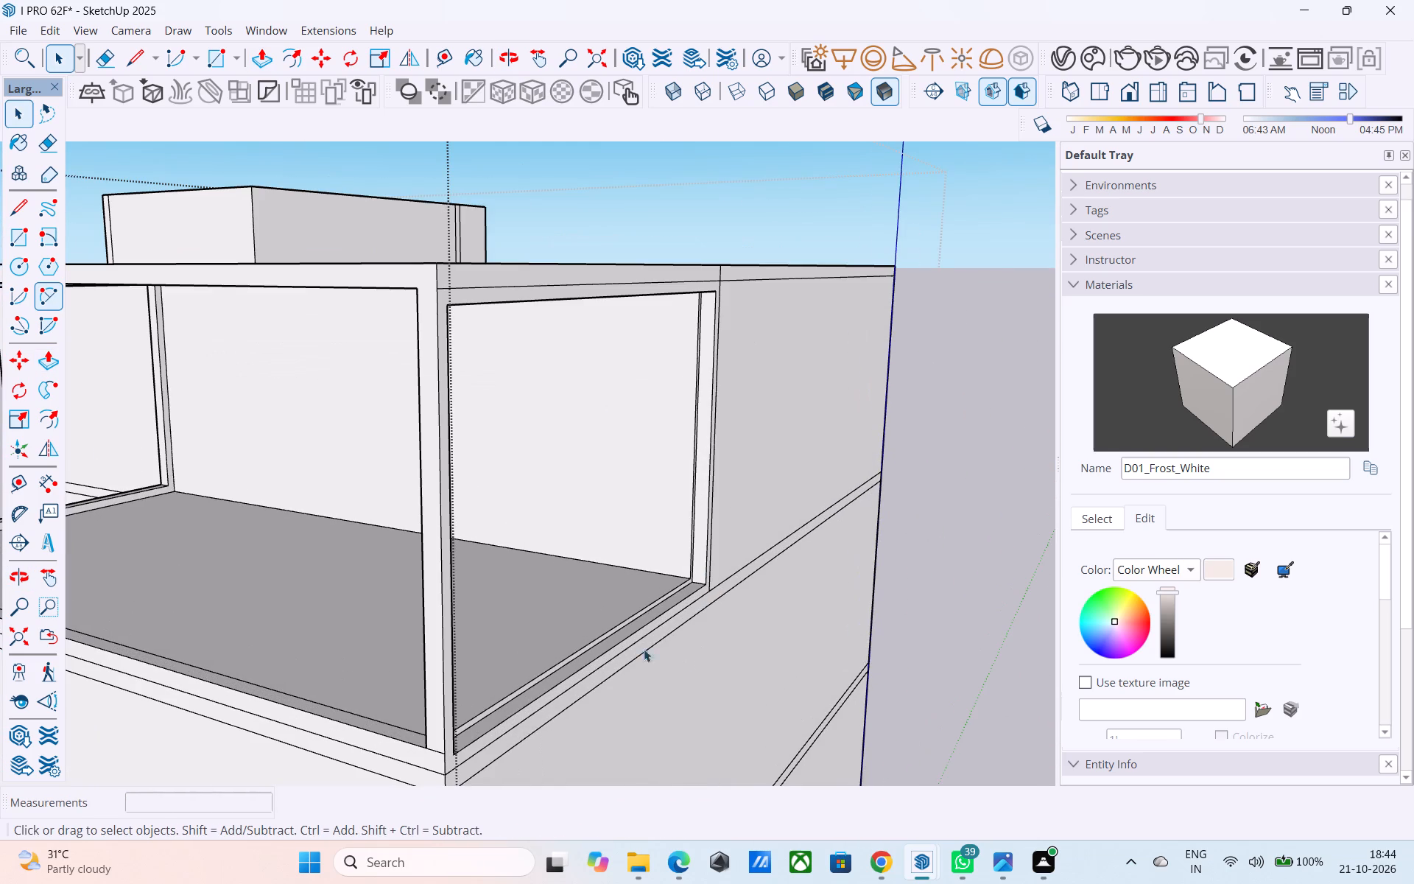
scroll(618, 611, "down", 3)
middle_click_drag(619, 611, 902, 588)
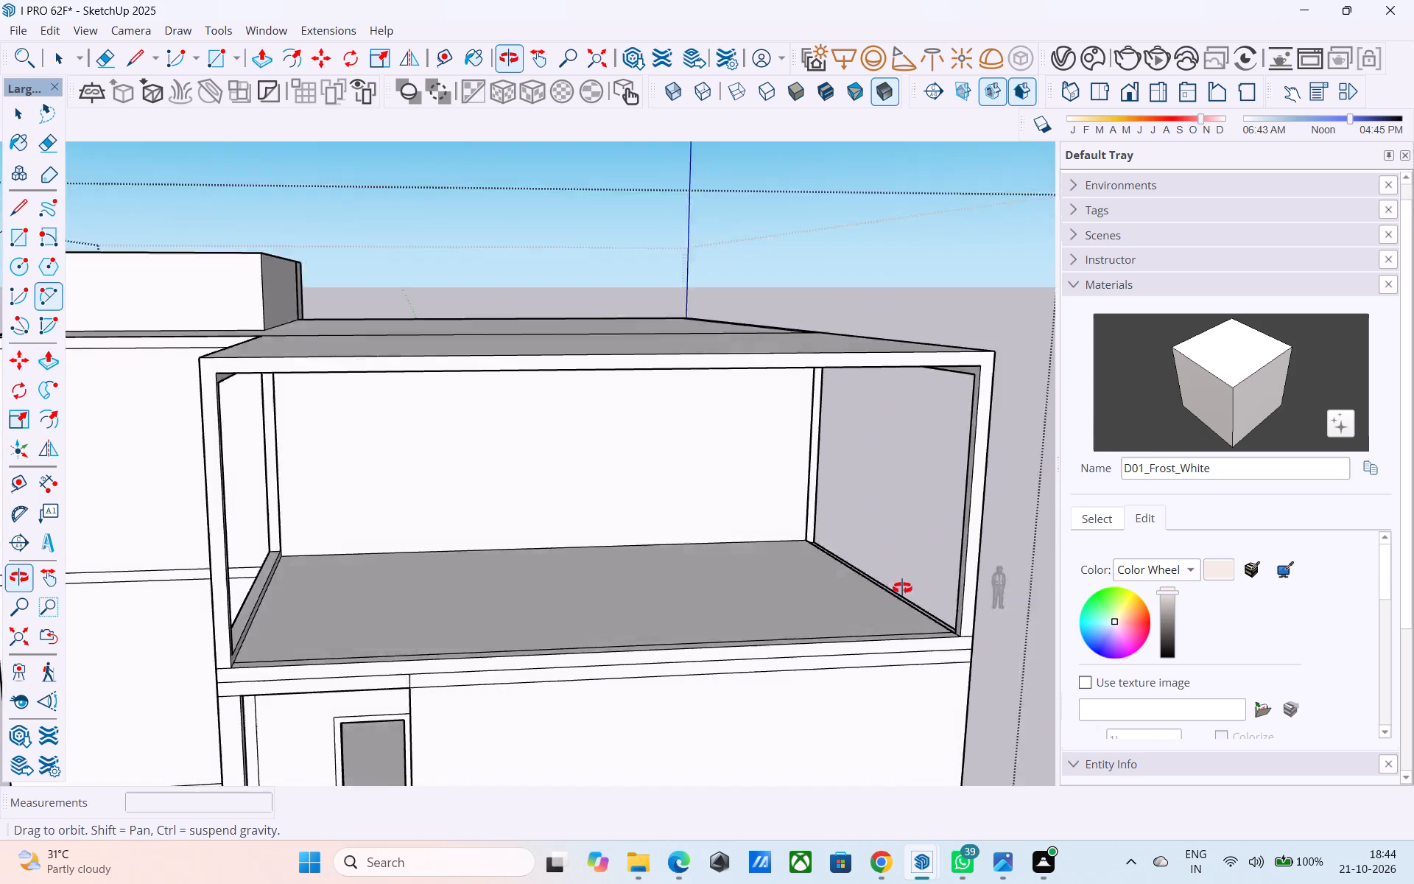
middle_click_drag(902, 588, 570, 552)
scroll(479, 585, "up", 8)
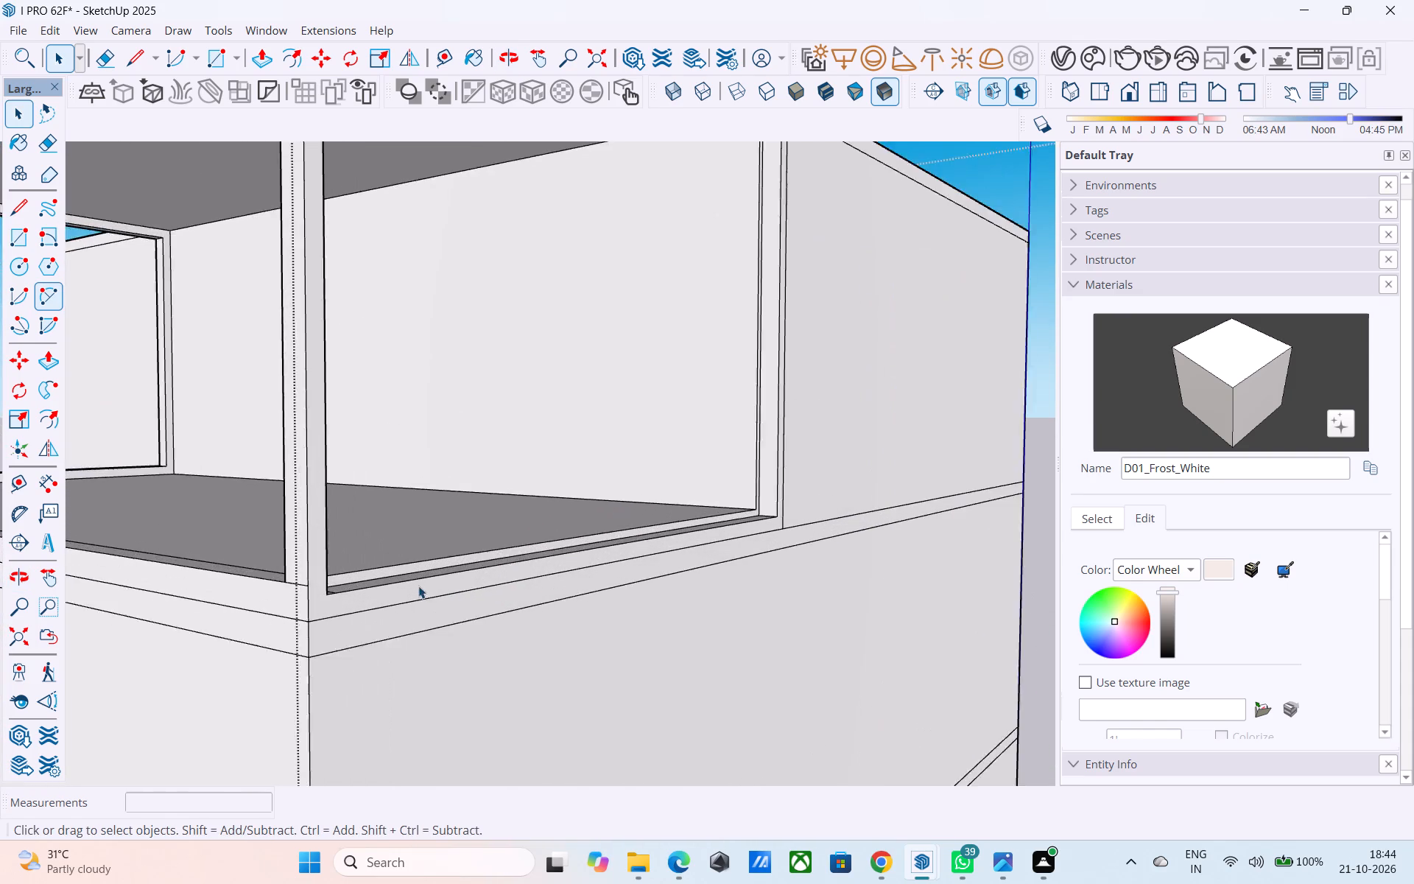
scroll(418, 586, "up", 7)
middle_click_drag(368, 575, 380, 678)
scroll(449, 638, "down", 5)
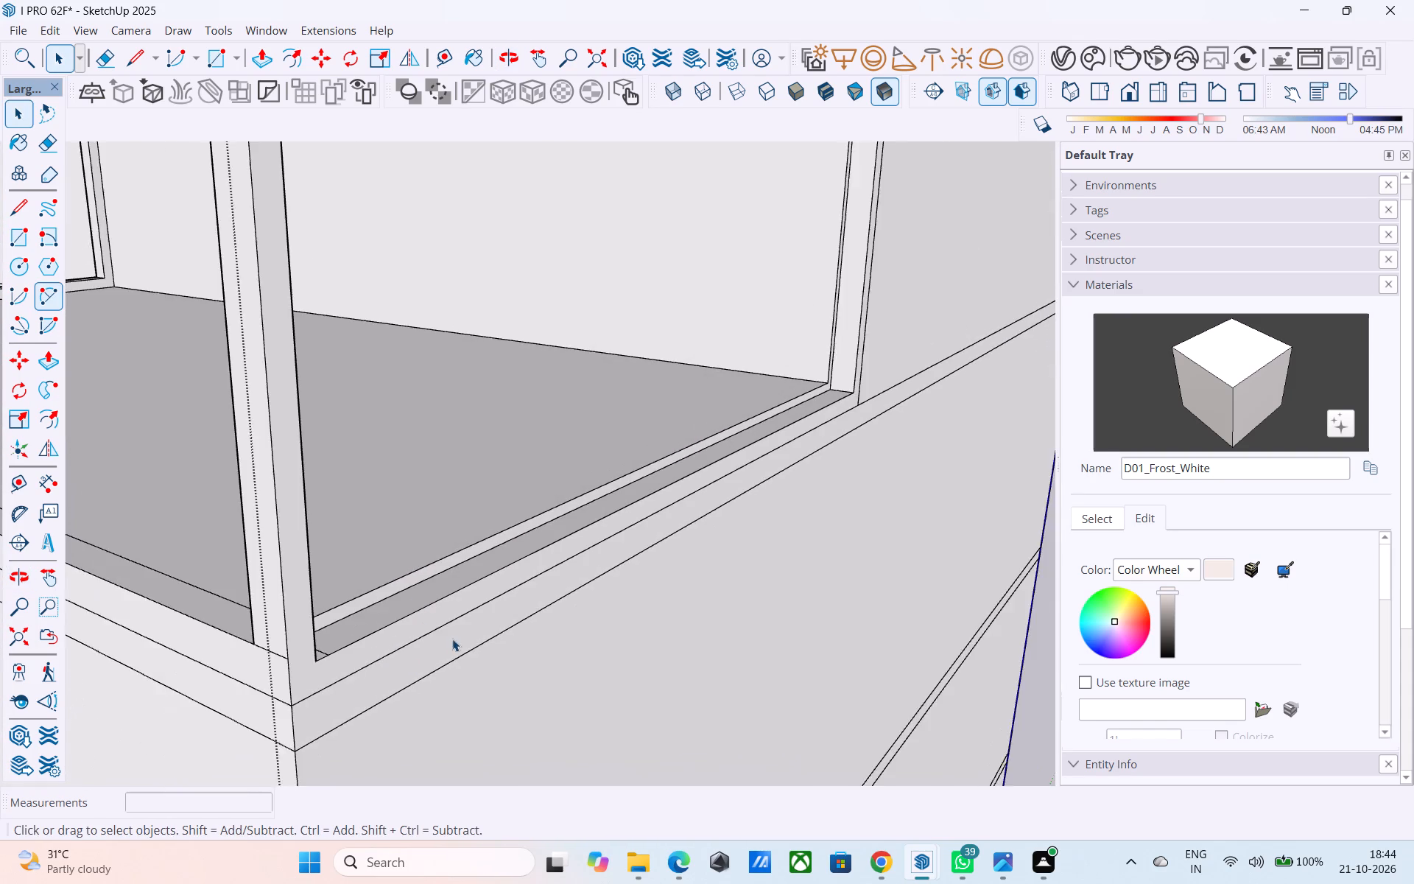
scroll(422, 623, "up", 4)
left_click(412, 605)
left_click(410, 600)
key("p")
left_click(407, 595)
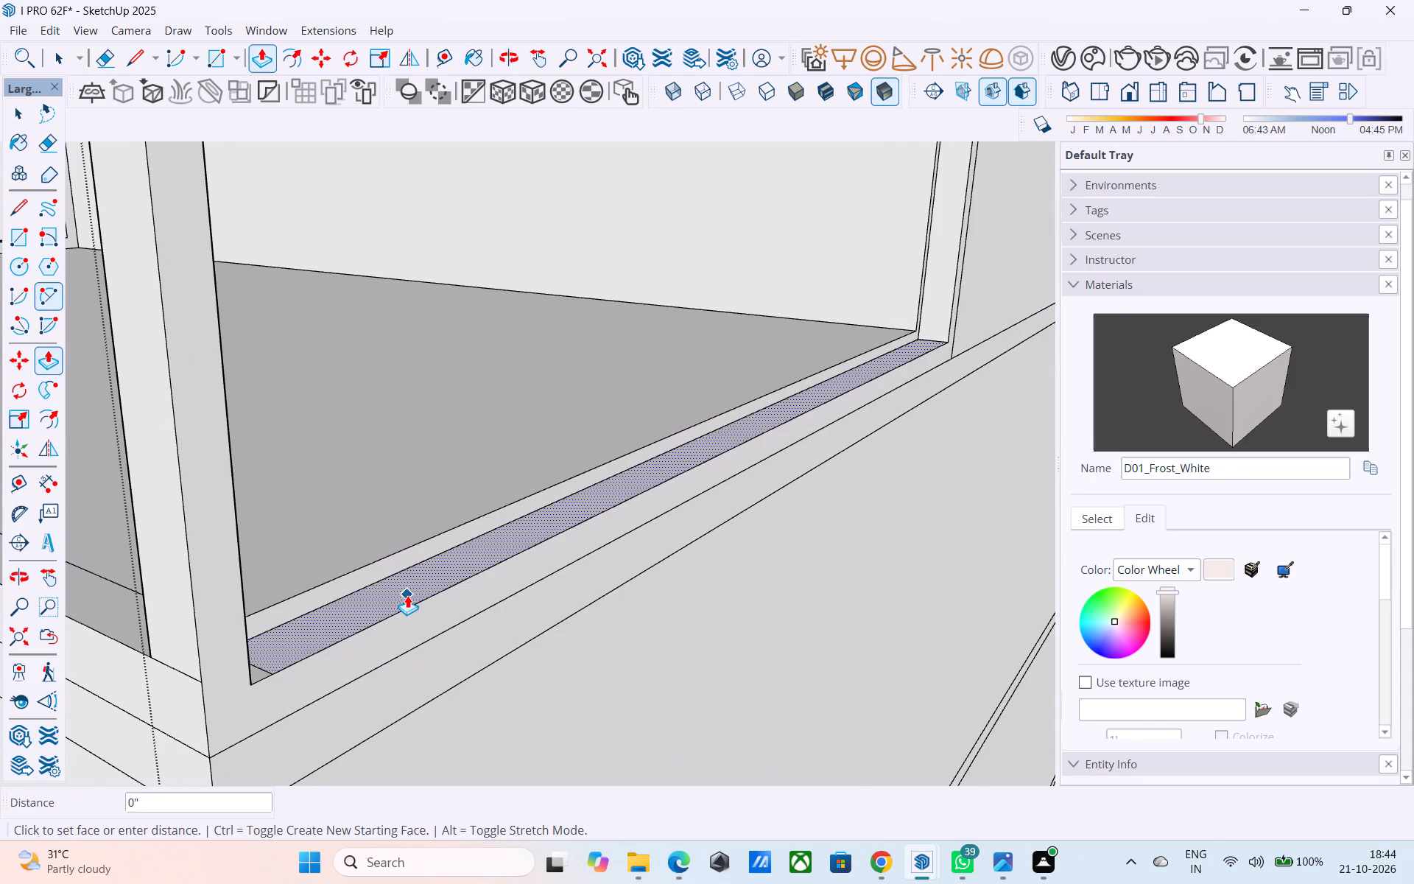
left_click(385, 549)
Extend the raised sill strip's end face 2" to the corner post to fill the remaining gap.
scroll(390, 502, "down", 6)
scroll(314, 577, "up", 12)
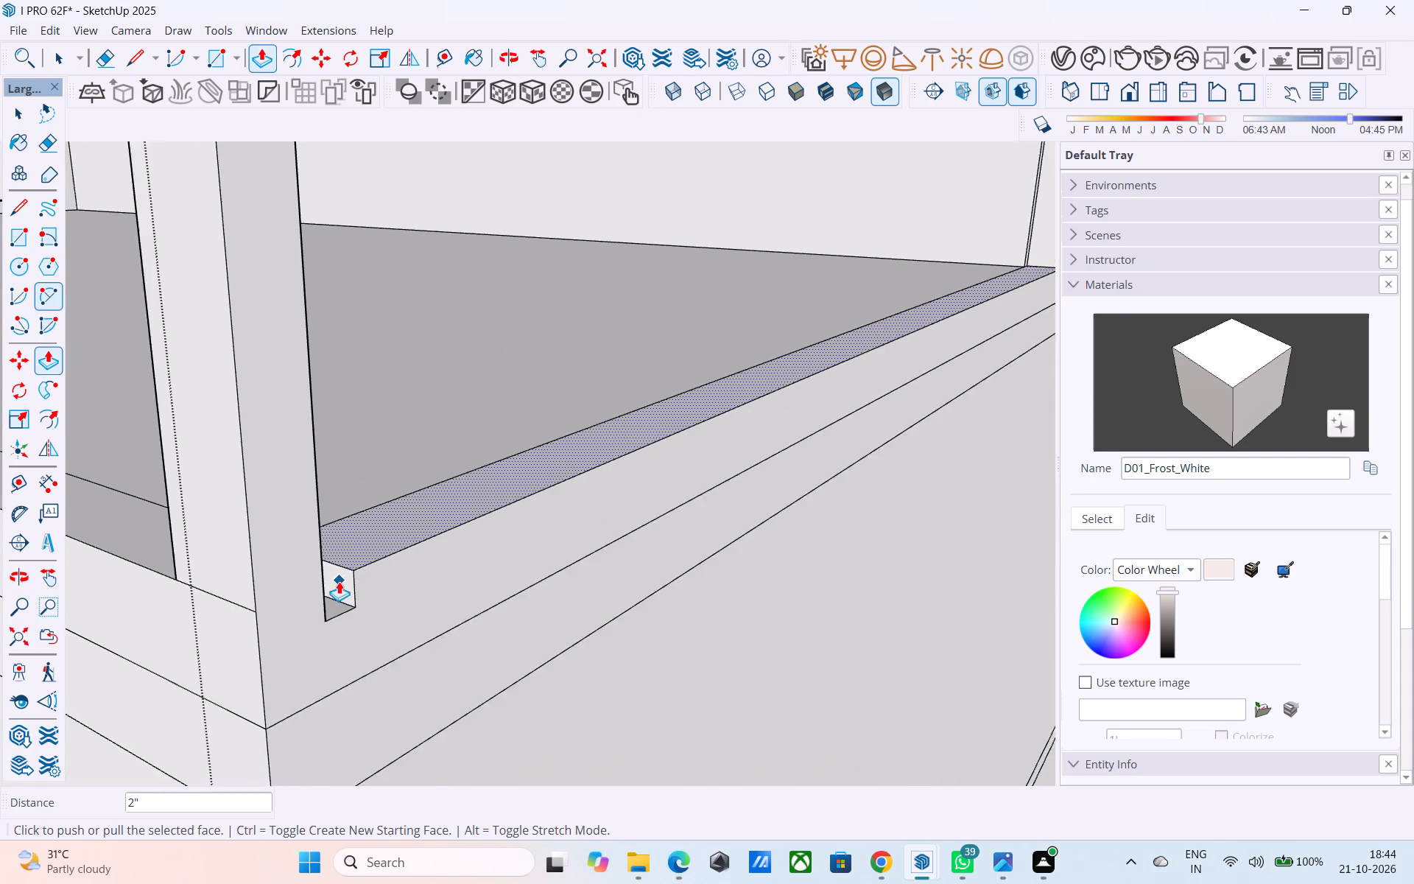
scroll(339, 581, "up", 1)
key("space")
left_click(340, 582)
key("p")
left_click(340, 582)
left_click(303, 606)
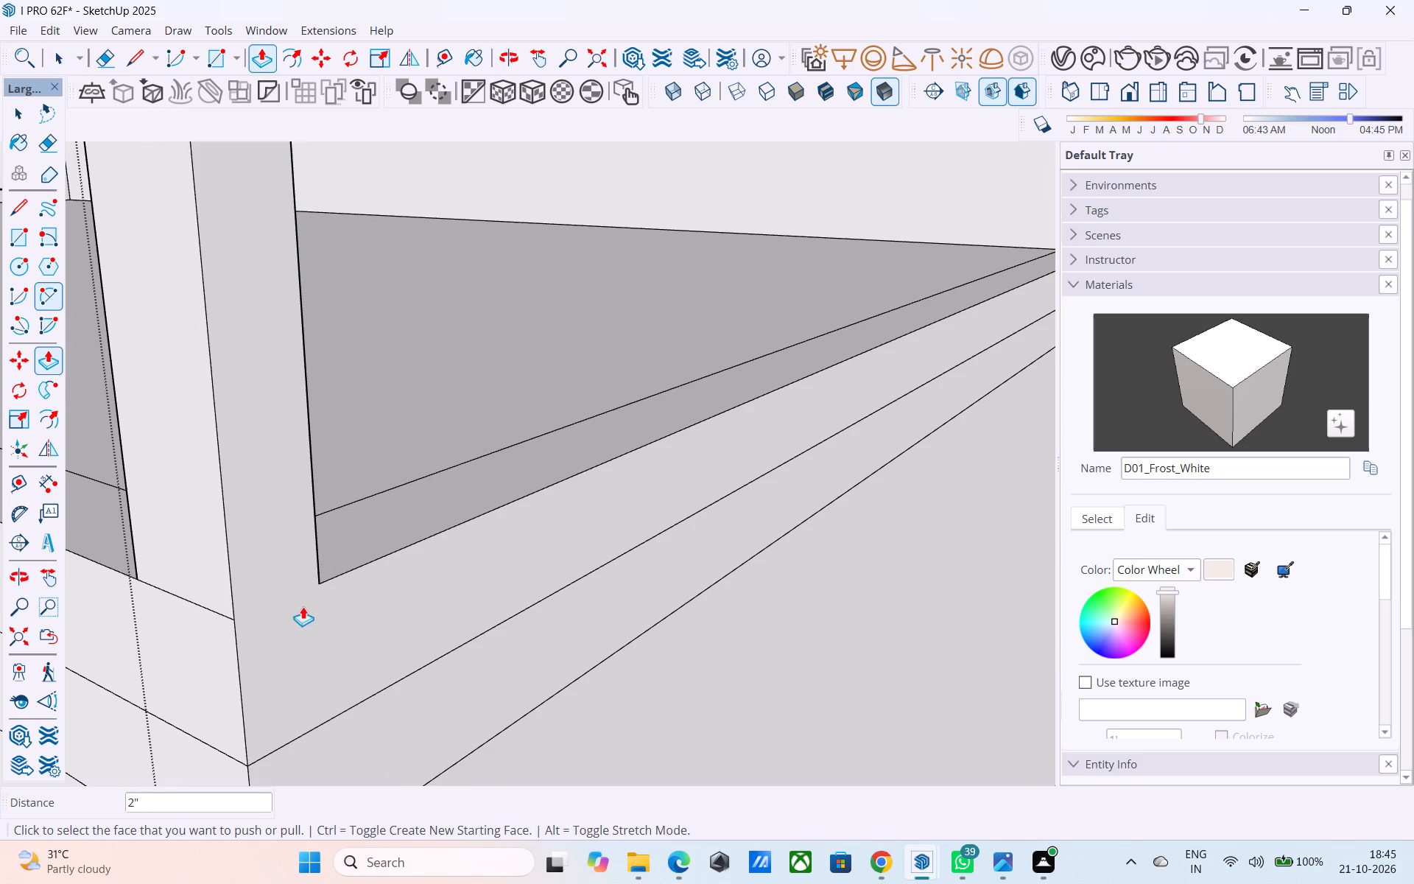
Erase the stray line across the base of the enclosure's corner post.
scroll(317, 583, "down", 4)
middle_click_drag(317, 585, 408, 567)
scroll(537, 513, "down", 6)
key("e")
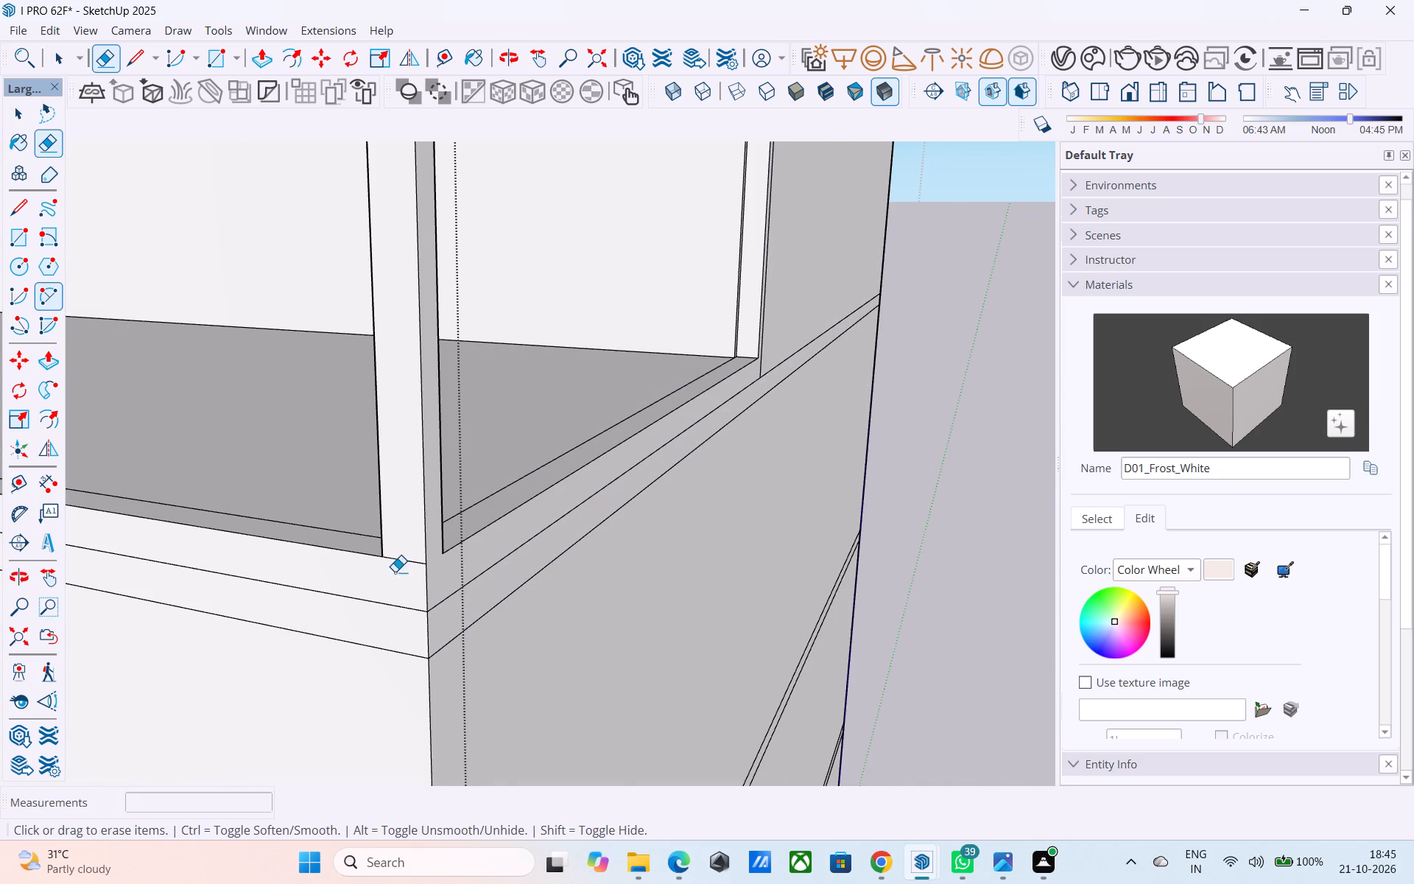
left_click_drag(395, 568, 401, 561)
Push the sill strip of the balcony-side opening down to the level of the enclosure floor.
scroll(520, 505, "down", 15)
middle_click_drag(460, 512, 851, 517)
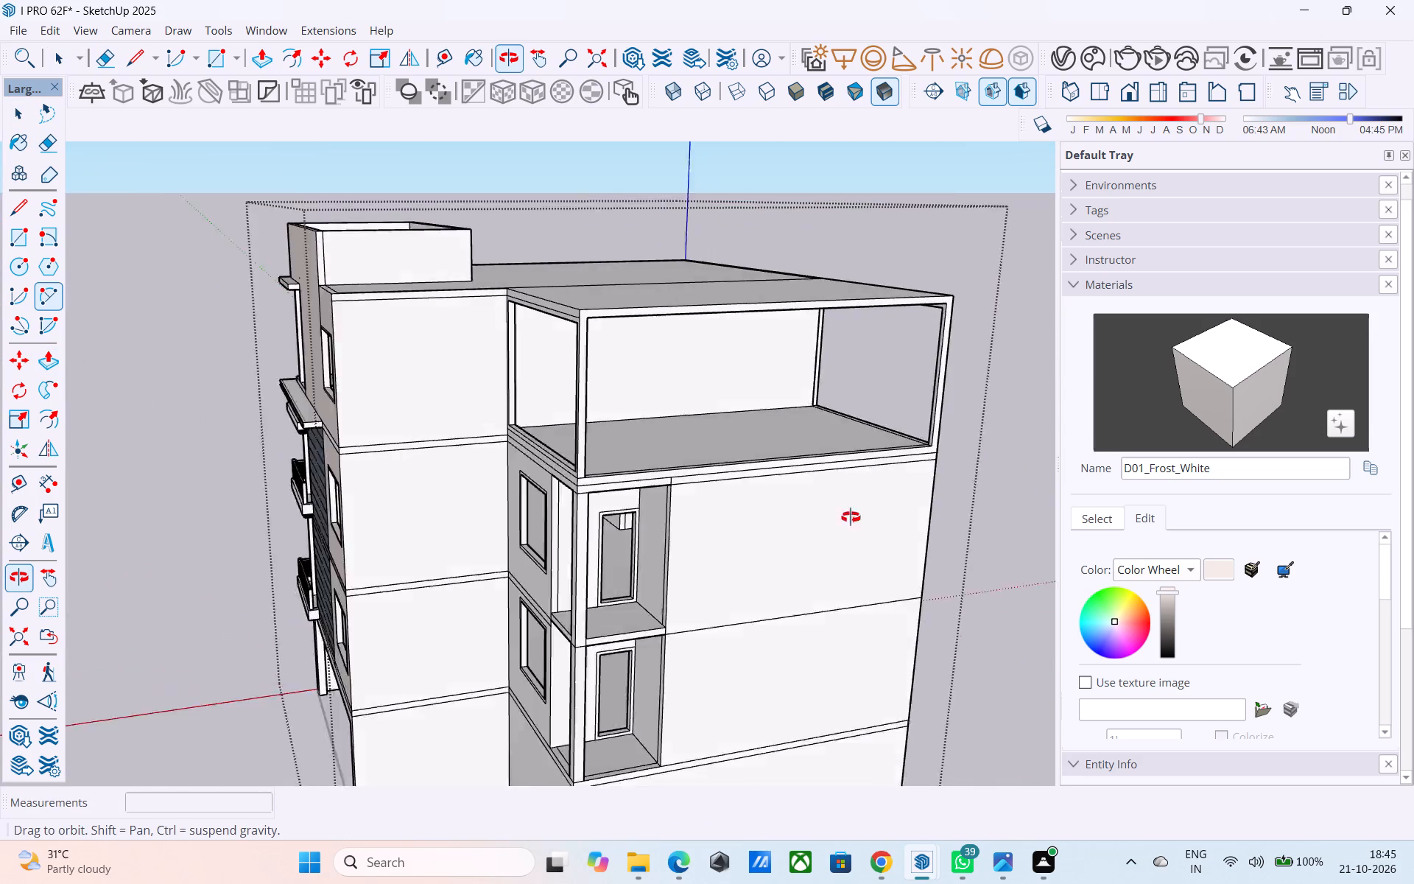
middle_click_drag(851, 517, 798, 517)
scroll(618, 467, "up", 13)
key("space")
left_click(598, 462)
scroll(598, 462, "up", 3)
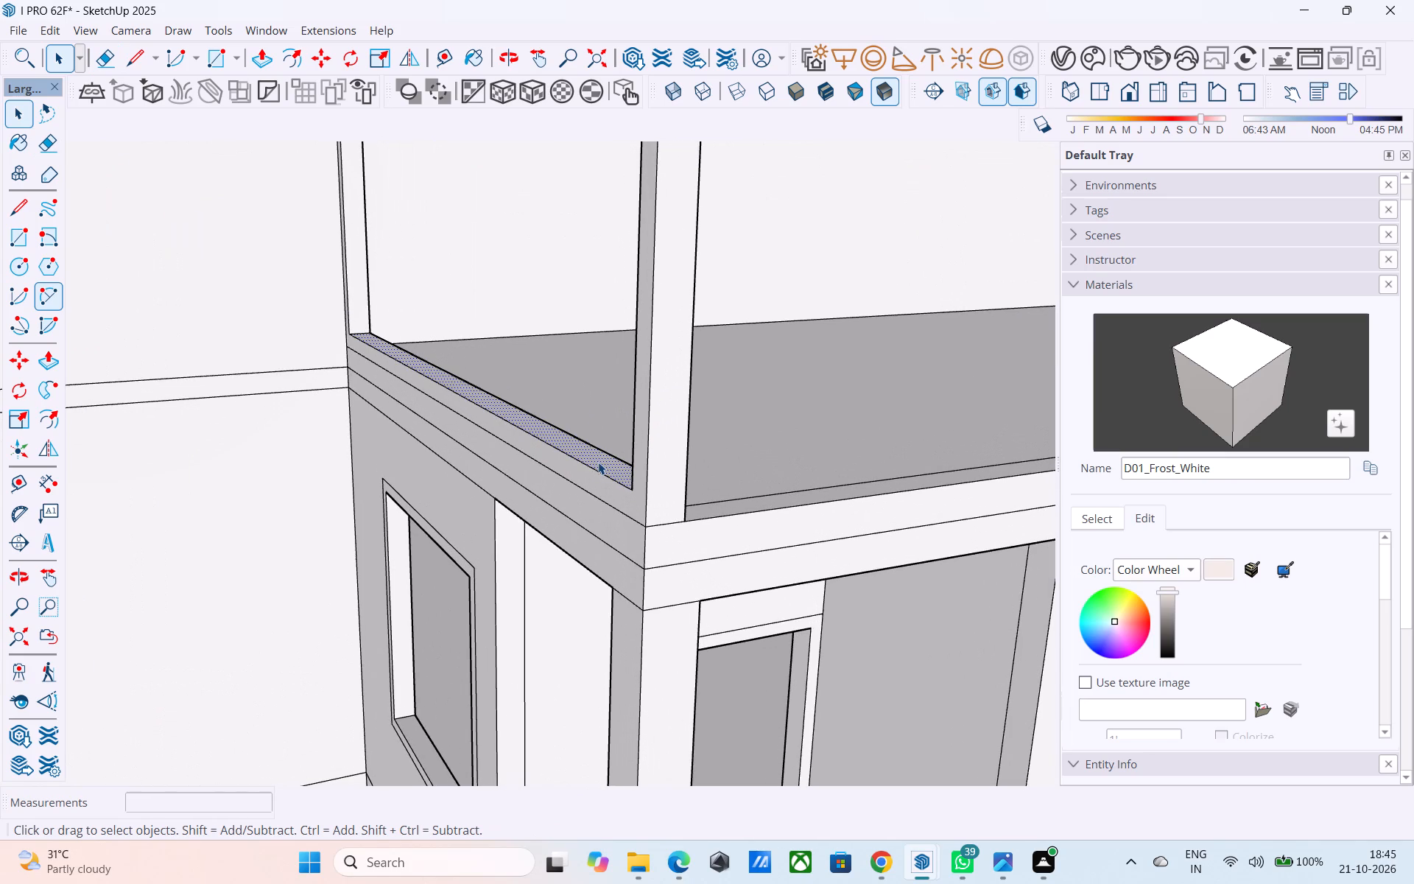
key("p")
left_click(598, 462)
left_click(593, 511)
key("space")
Offset the roof face above the open enclosure 1' inward.
scroll(591, 511, "down", 7)
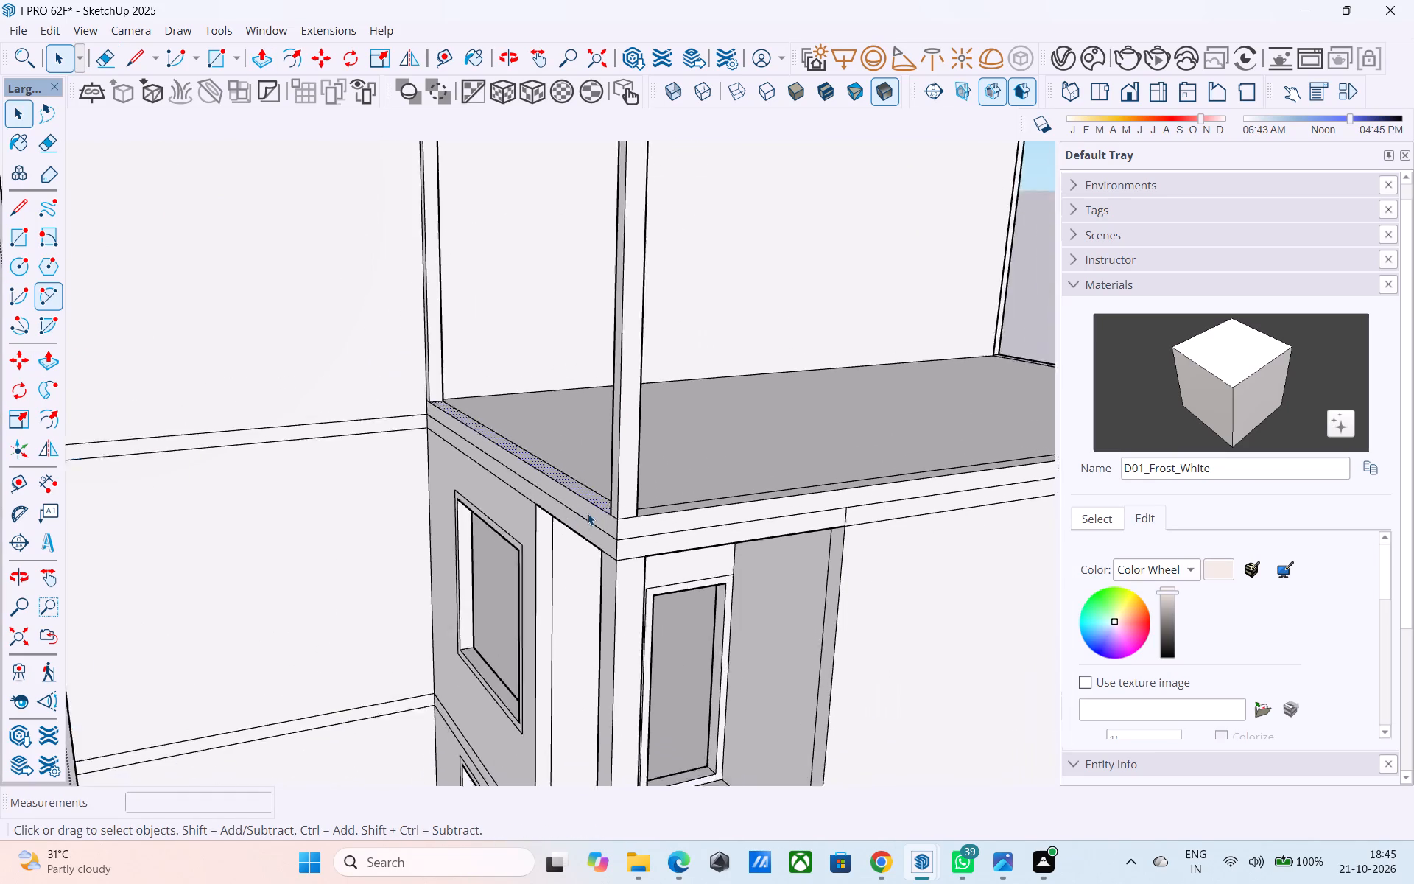
scroll(587, 513, "down", 12)
middle_click_drag(584, 540, 440, 659)
middle_click_drag(510, 505, 522, 598)
scroll(482, 560, "up", 3)
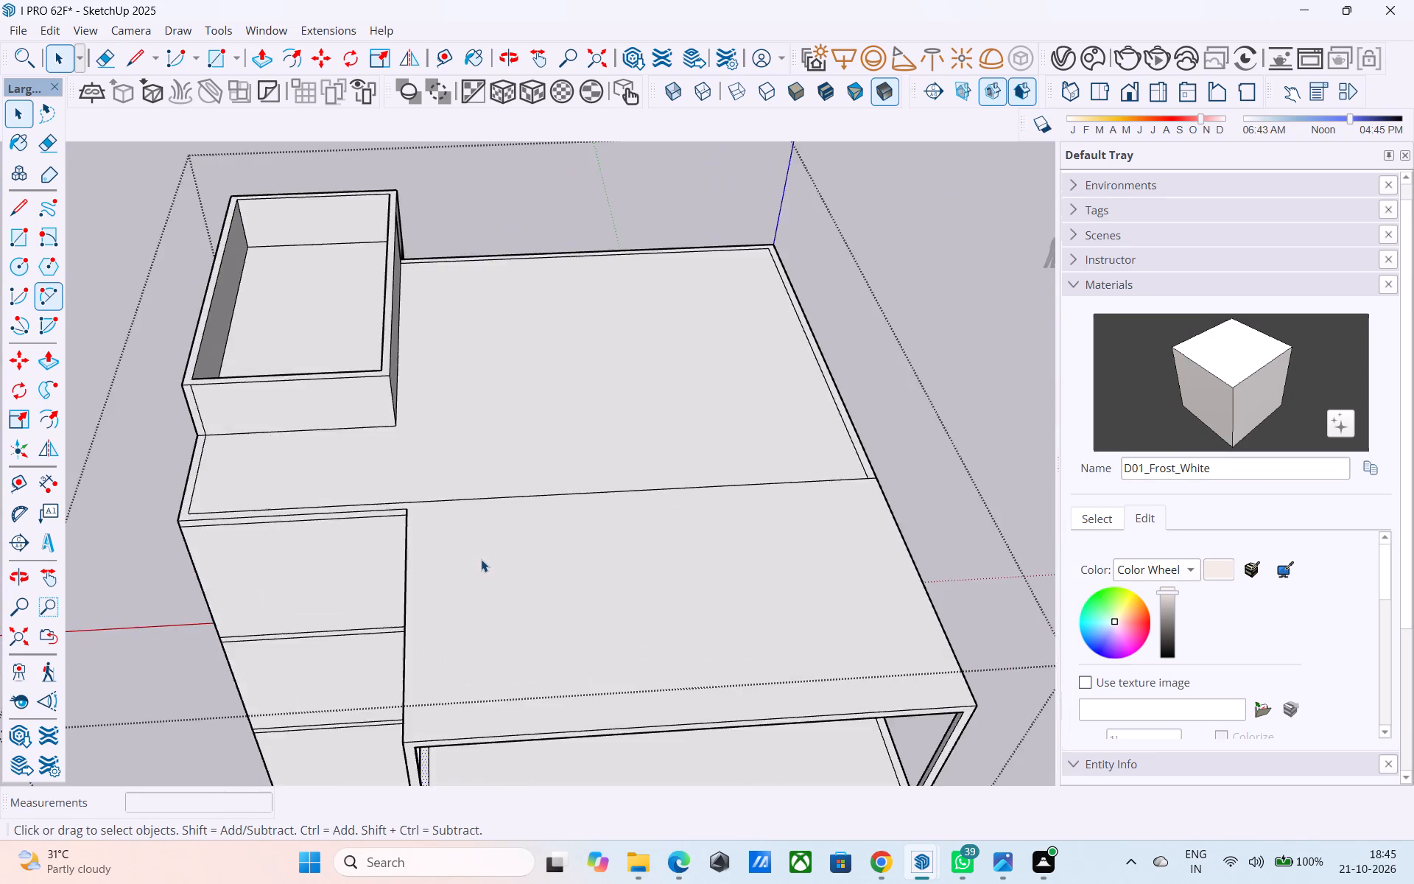
scroll(481, 559, "up", 4)
left_click(472, 556)
key("f")
left_click(472, 556)
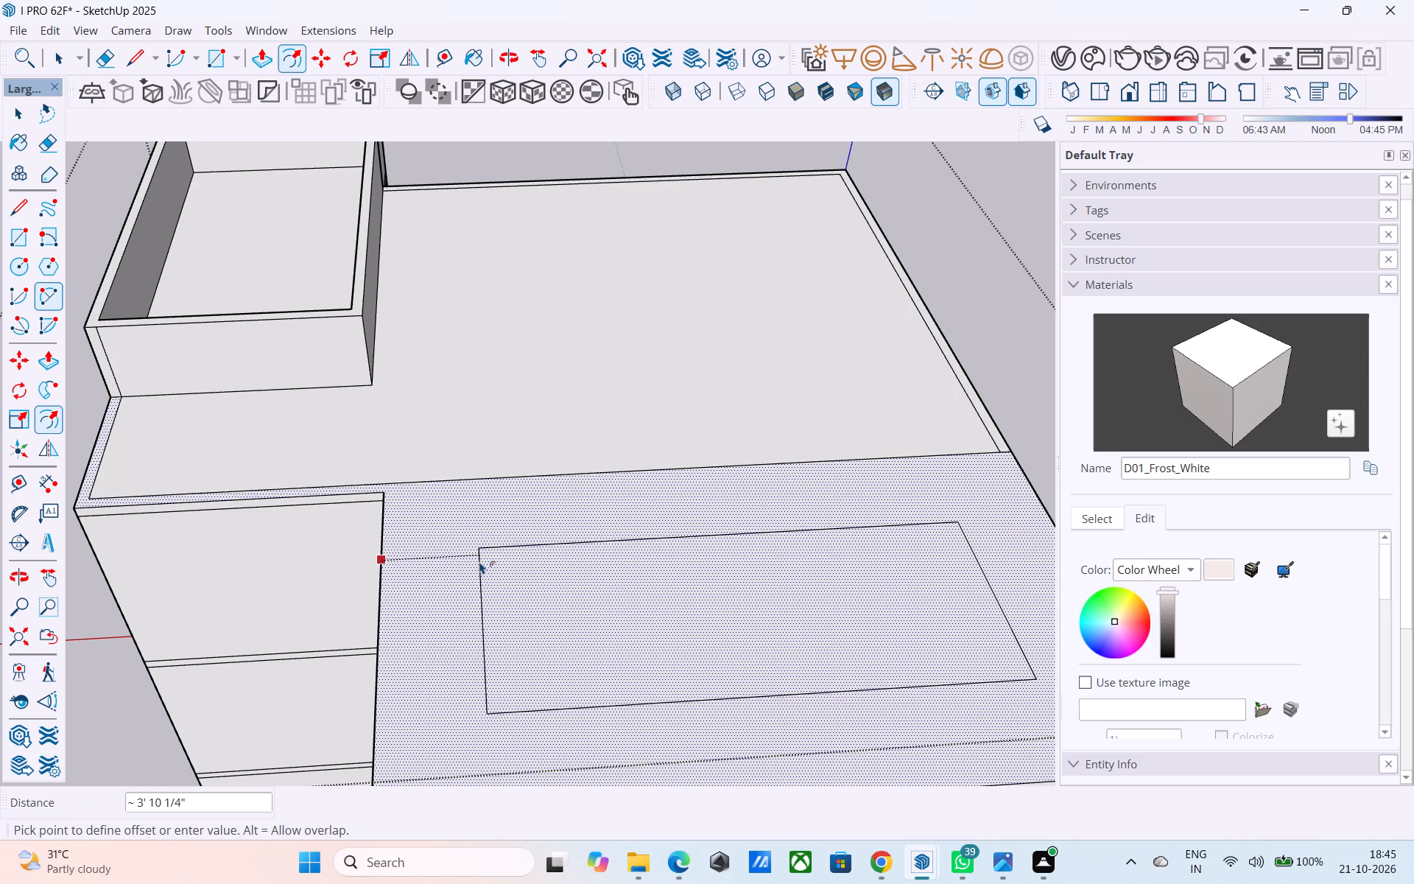
type("1'")
key("Return")
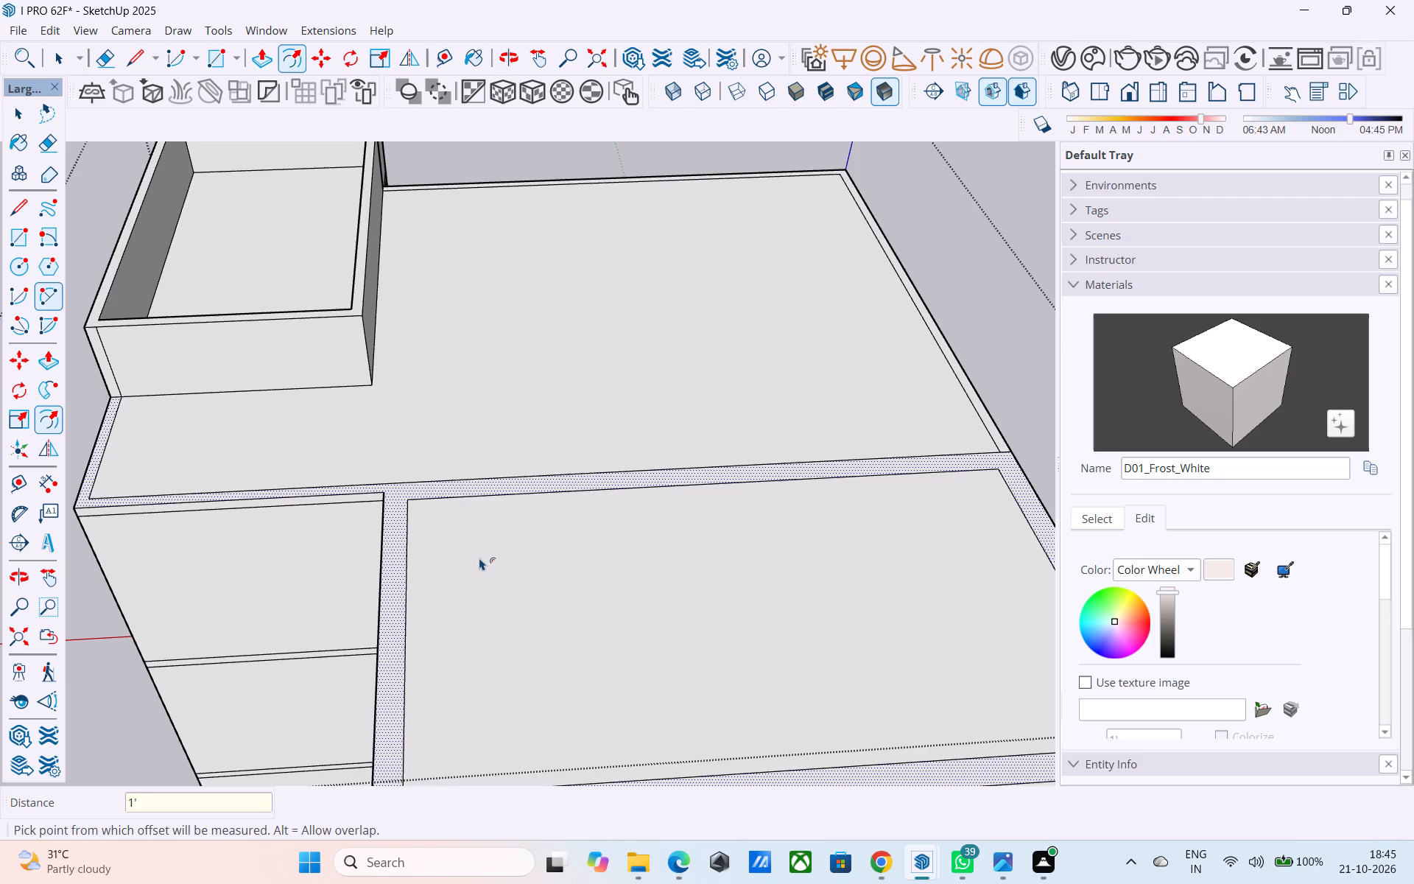
Copy the short edge of the roof's inset rectangle 25' 3" across onto its opposite short edge.
key("space")
scroll(454, 531, "down", 8)
scroll(420, 567, "up", 7)
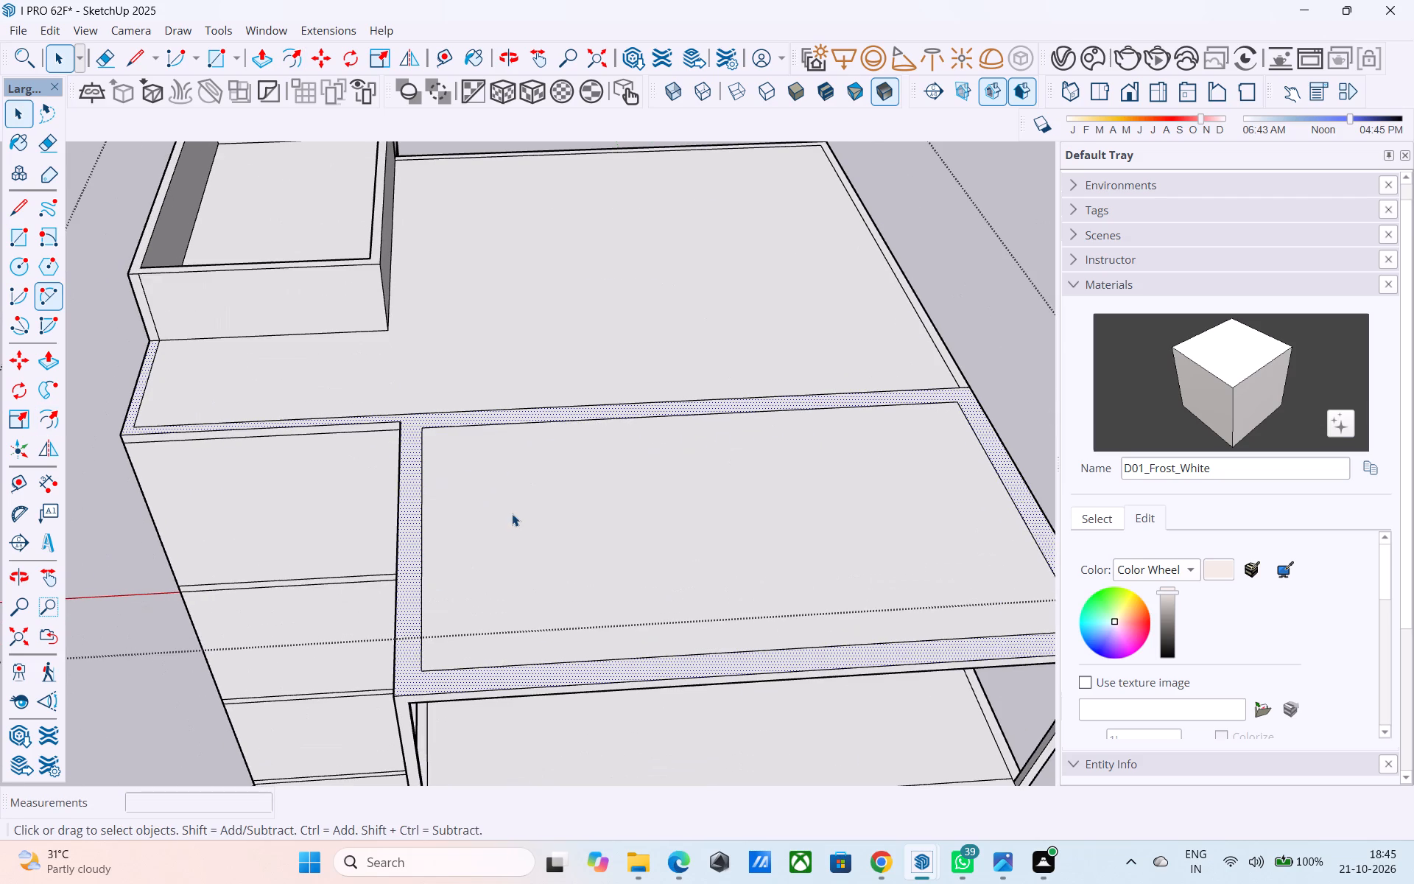
scroll(302, 519, "down", 6)
scroll(341, 563, "up", 8)
left_click(367, 544)
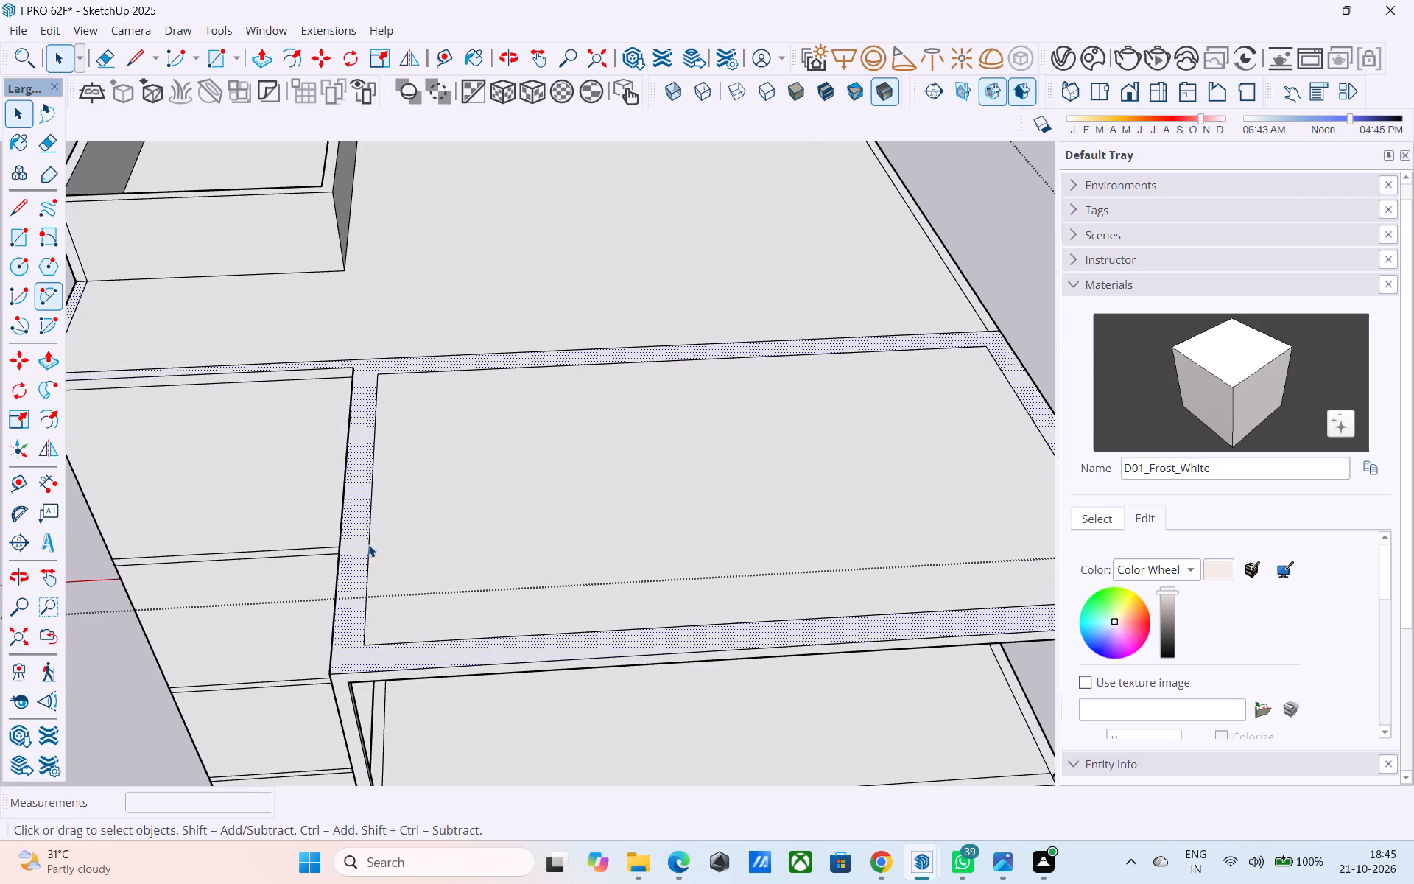
key("m")
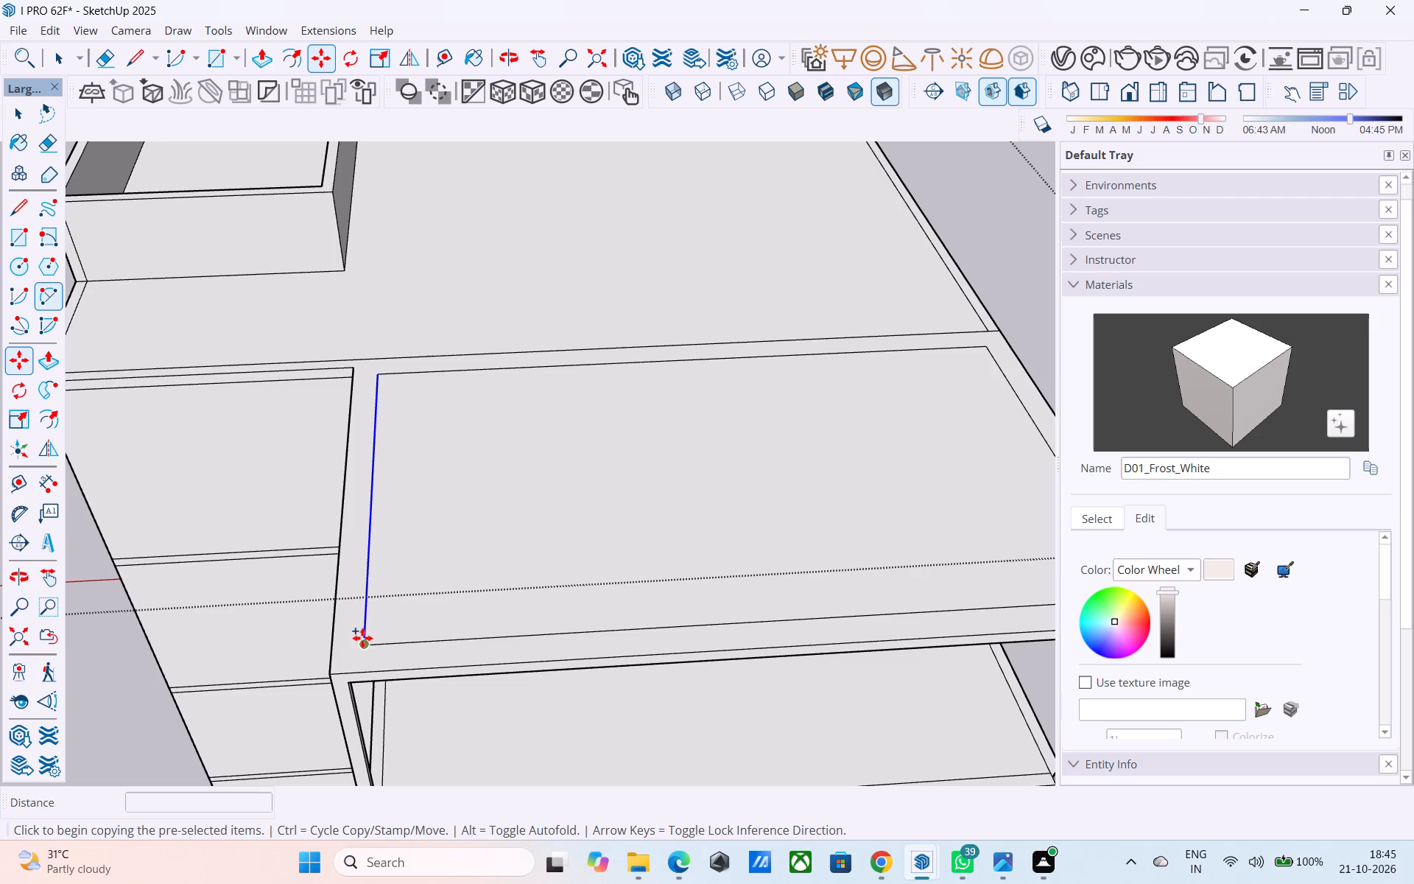
left_click(363, 639)
scroll(267, 555, "down", 7)
scroll(636, 565, "up", 5)
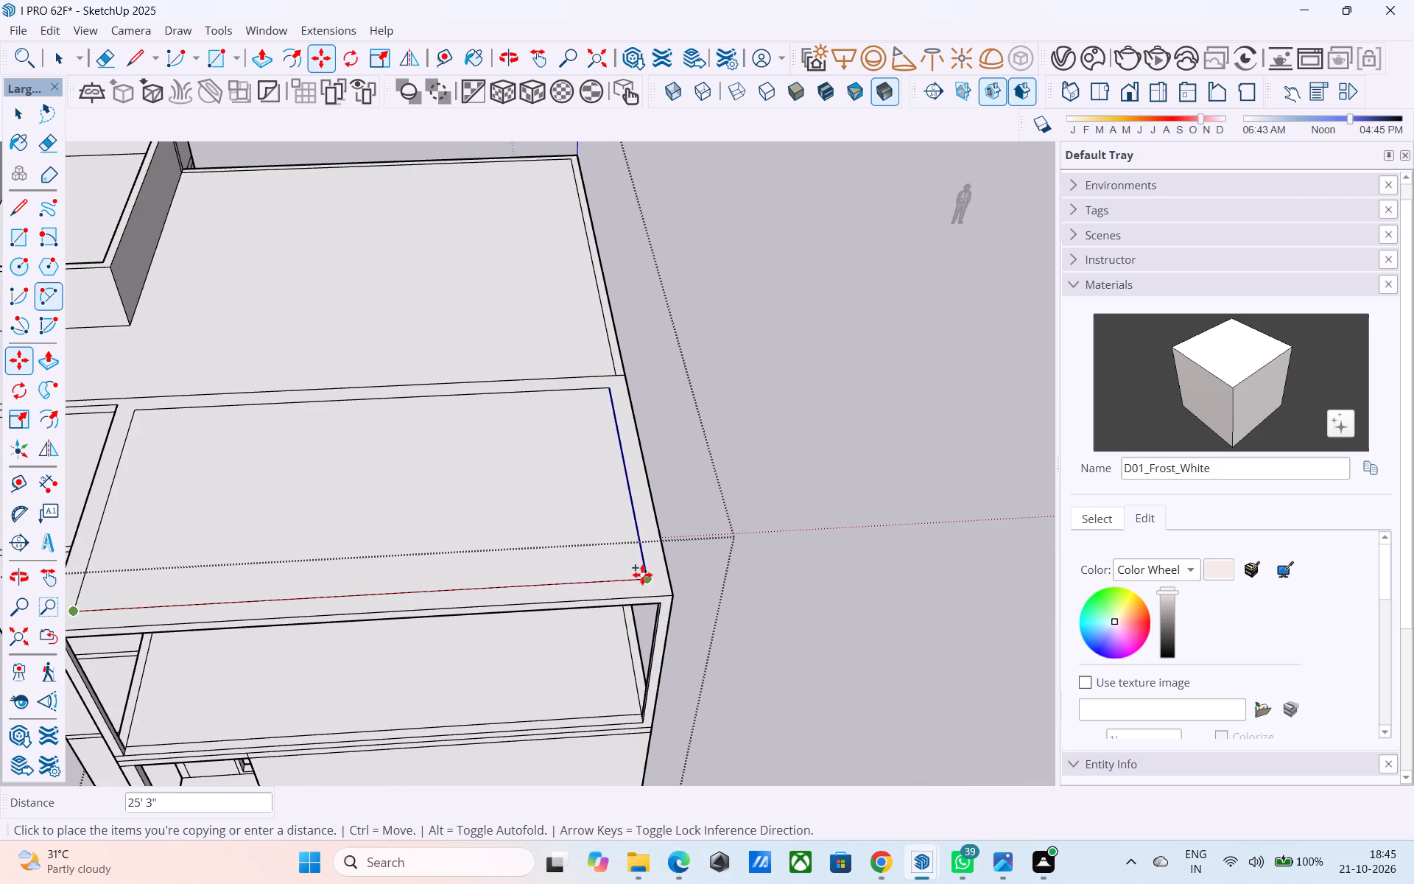
left_click(643, 575)
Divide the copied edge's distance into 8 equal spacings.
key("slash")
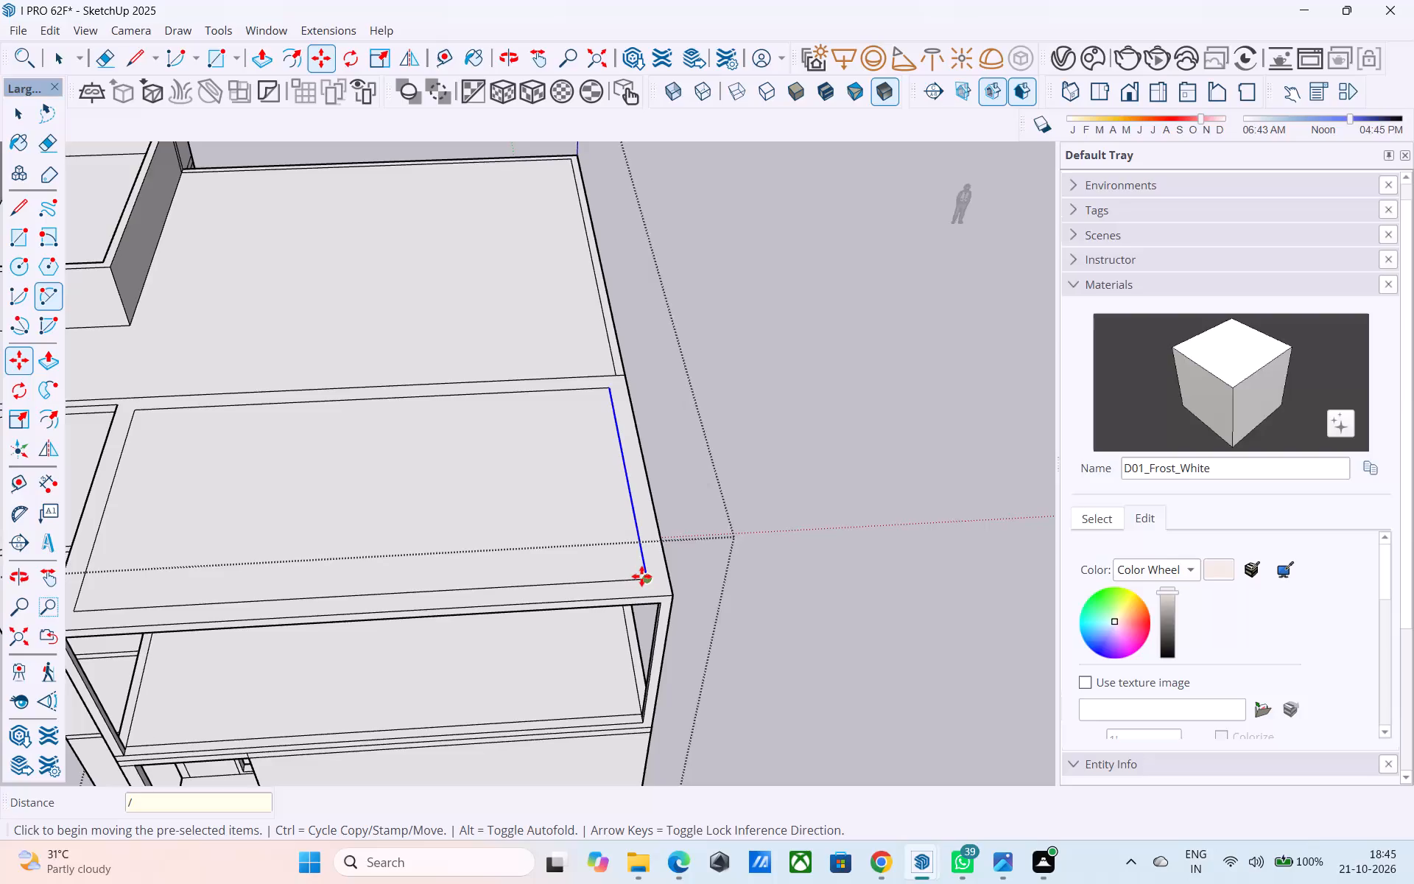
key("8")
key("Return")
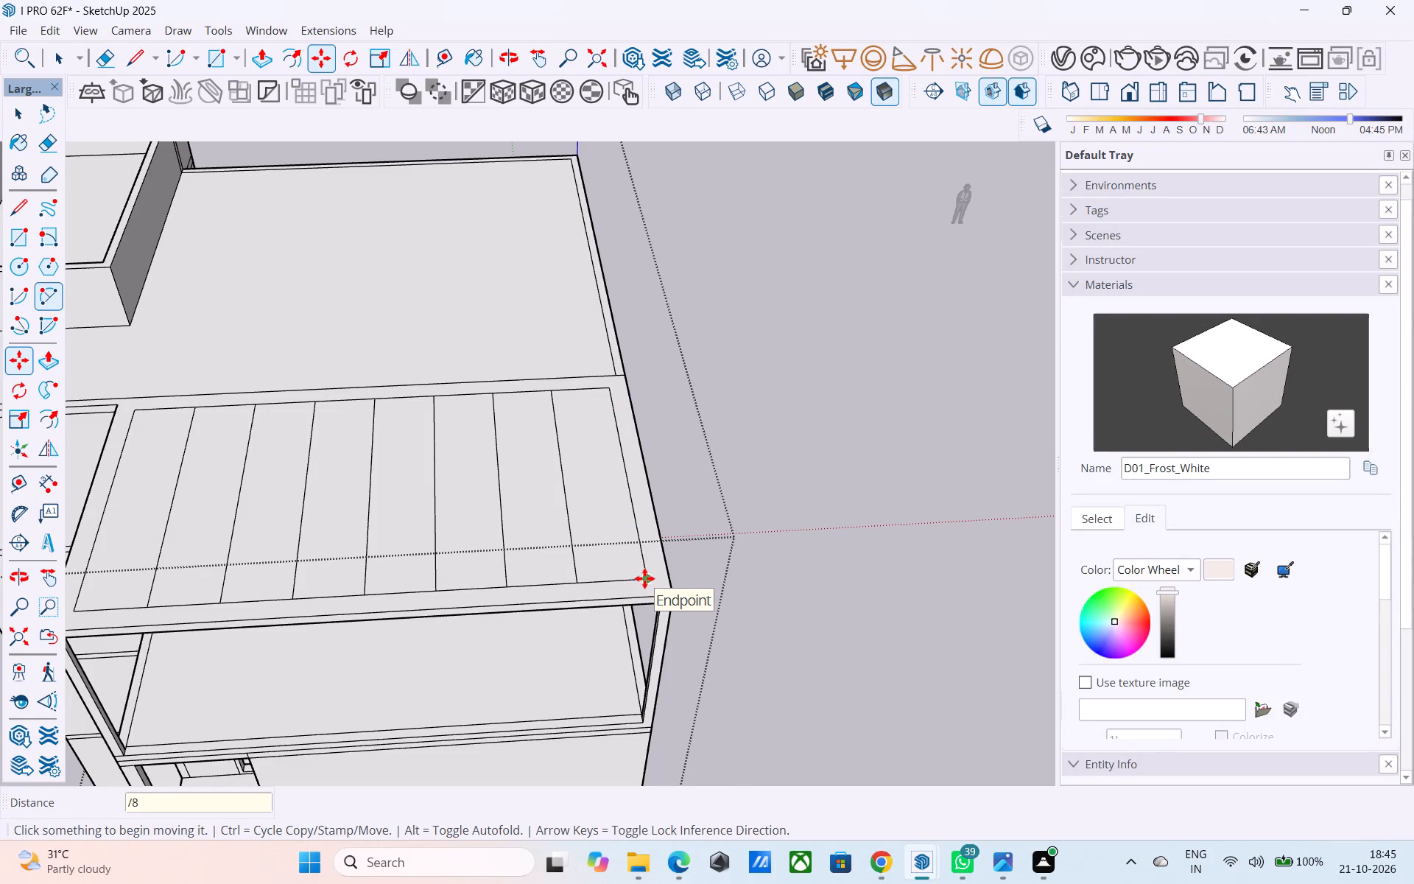
Set the edge copies across the roof inset to 6 equal spacings.
type("/6")
key("Return")
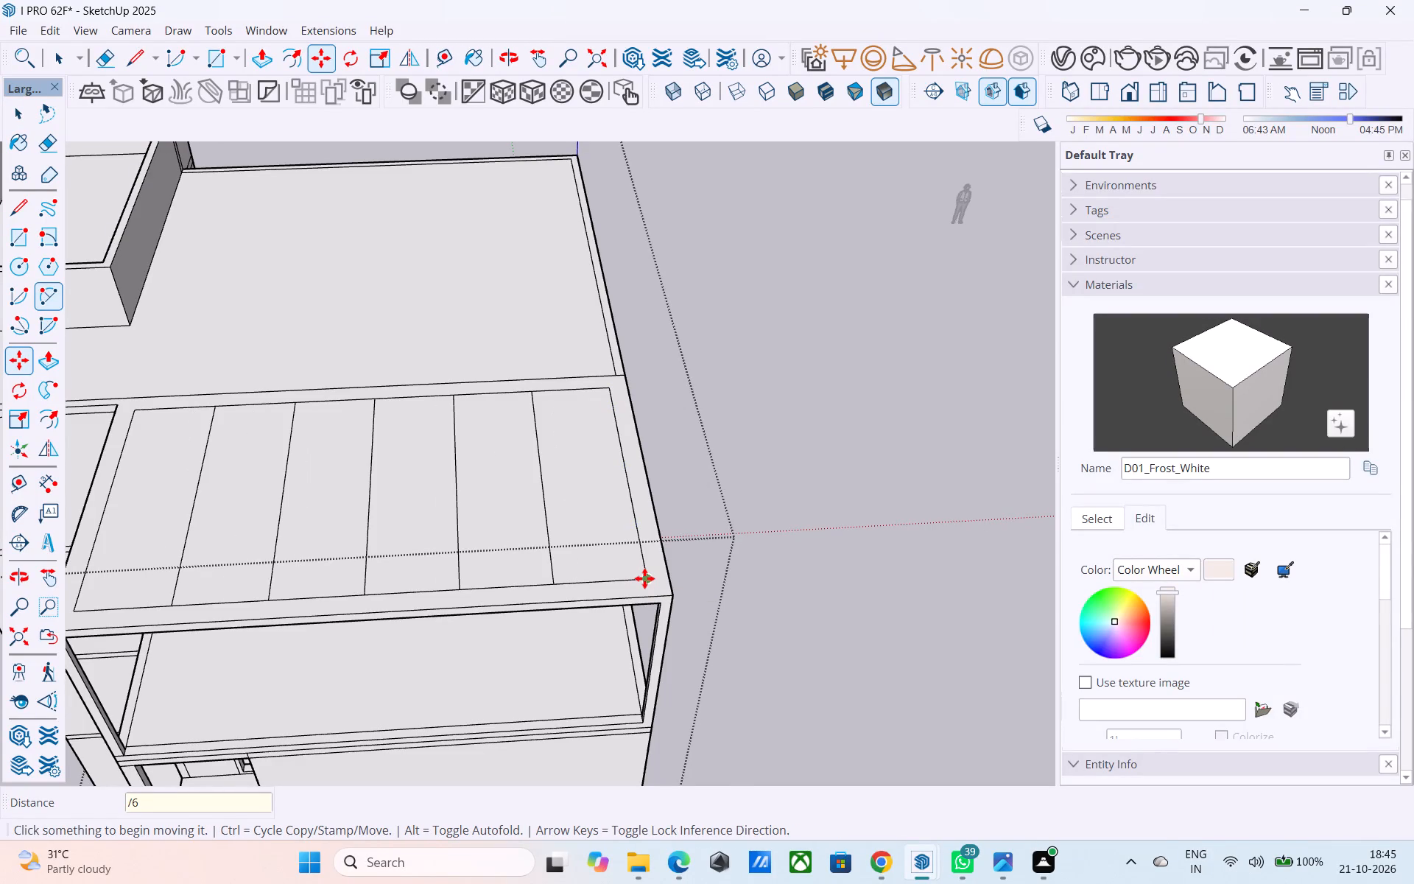
Copy the five dividing lines across the roof inset 1' sideways, forming a narrow strip beside each bay.
key("space")
scroll(653, 572, "down", 6)
scroll(408, 584, "up", 5)
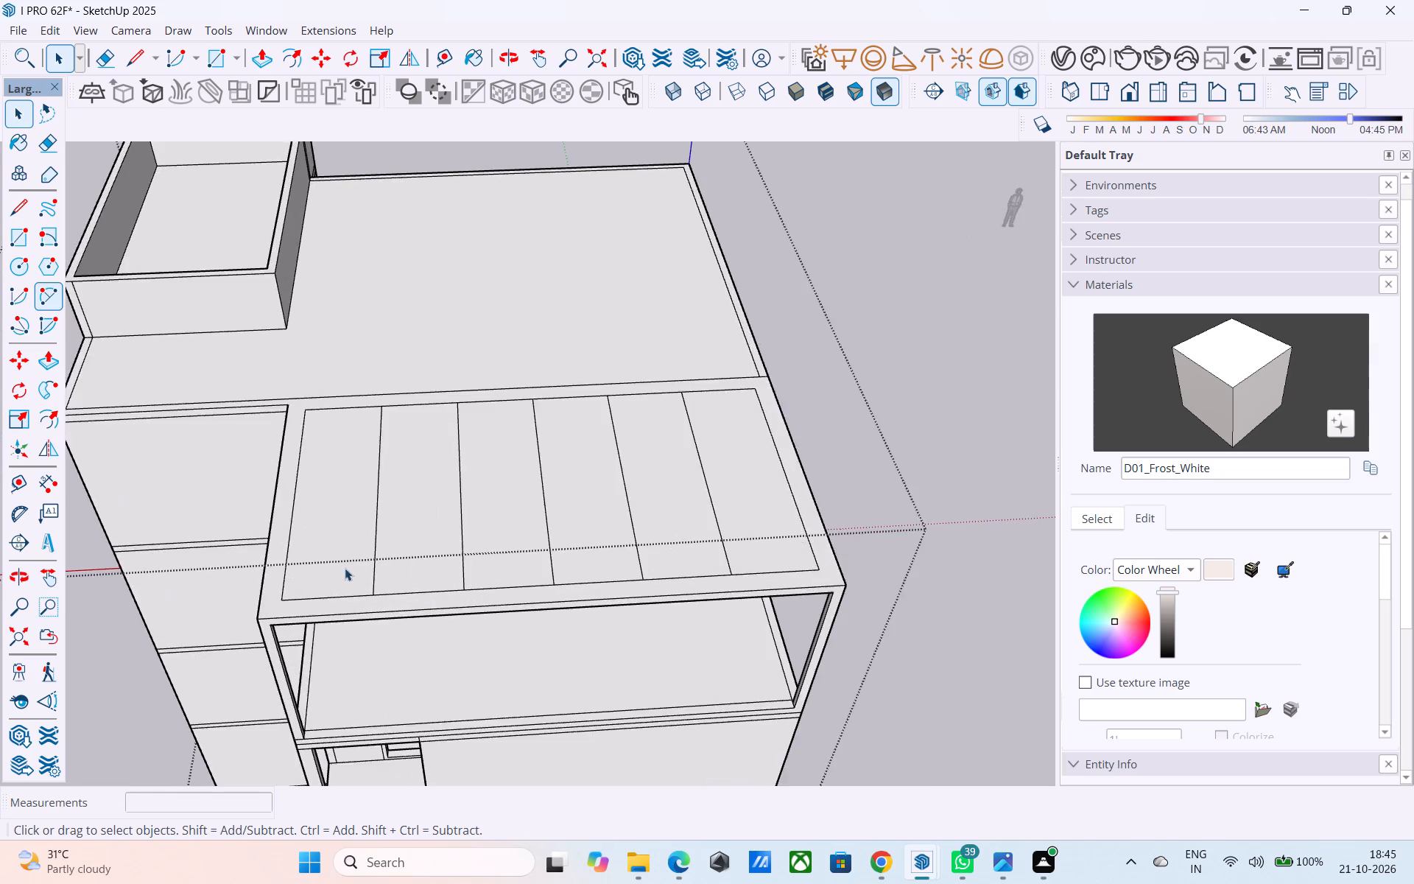
scroll(333, 564, "up", 3)
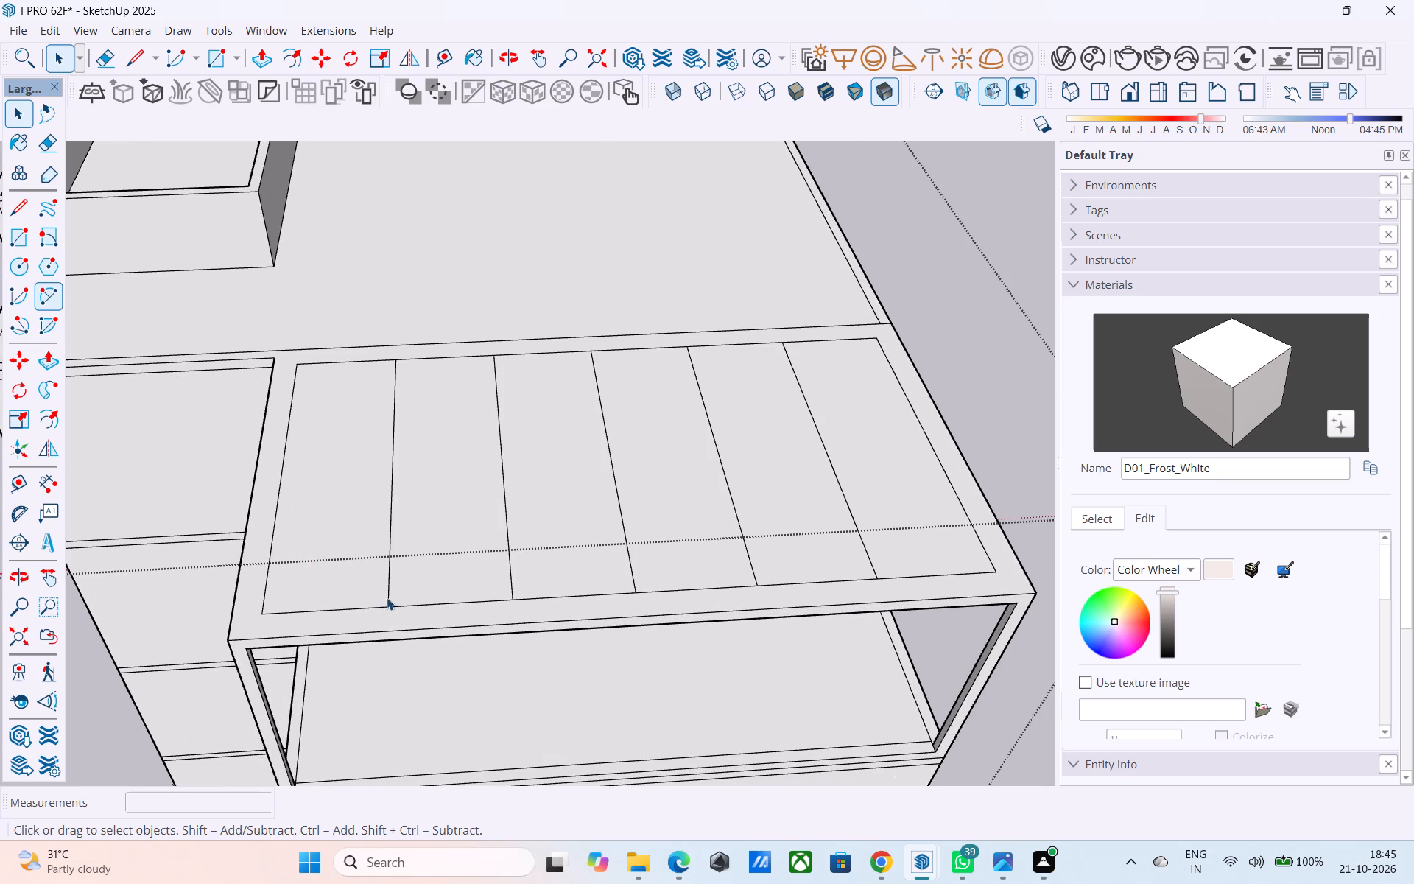
left_click(388, 592)
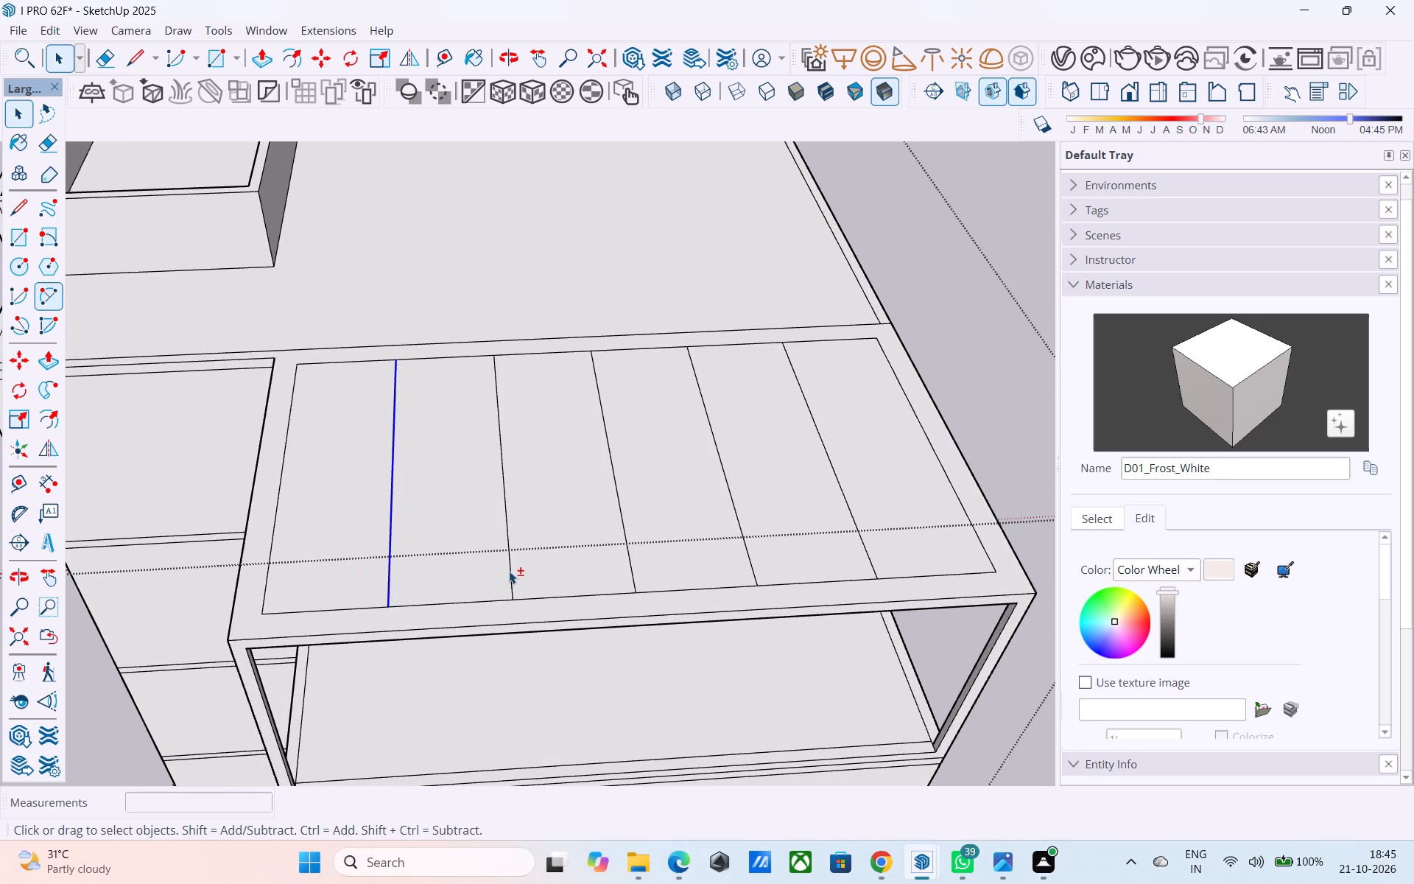
left_click(515, 572, "shift")
left_click(515, 569, "shift")
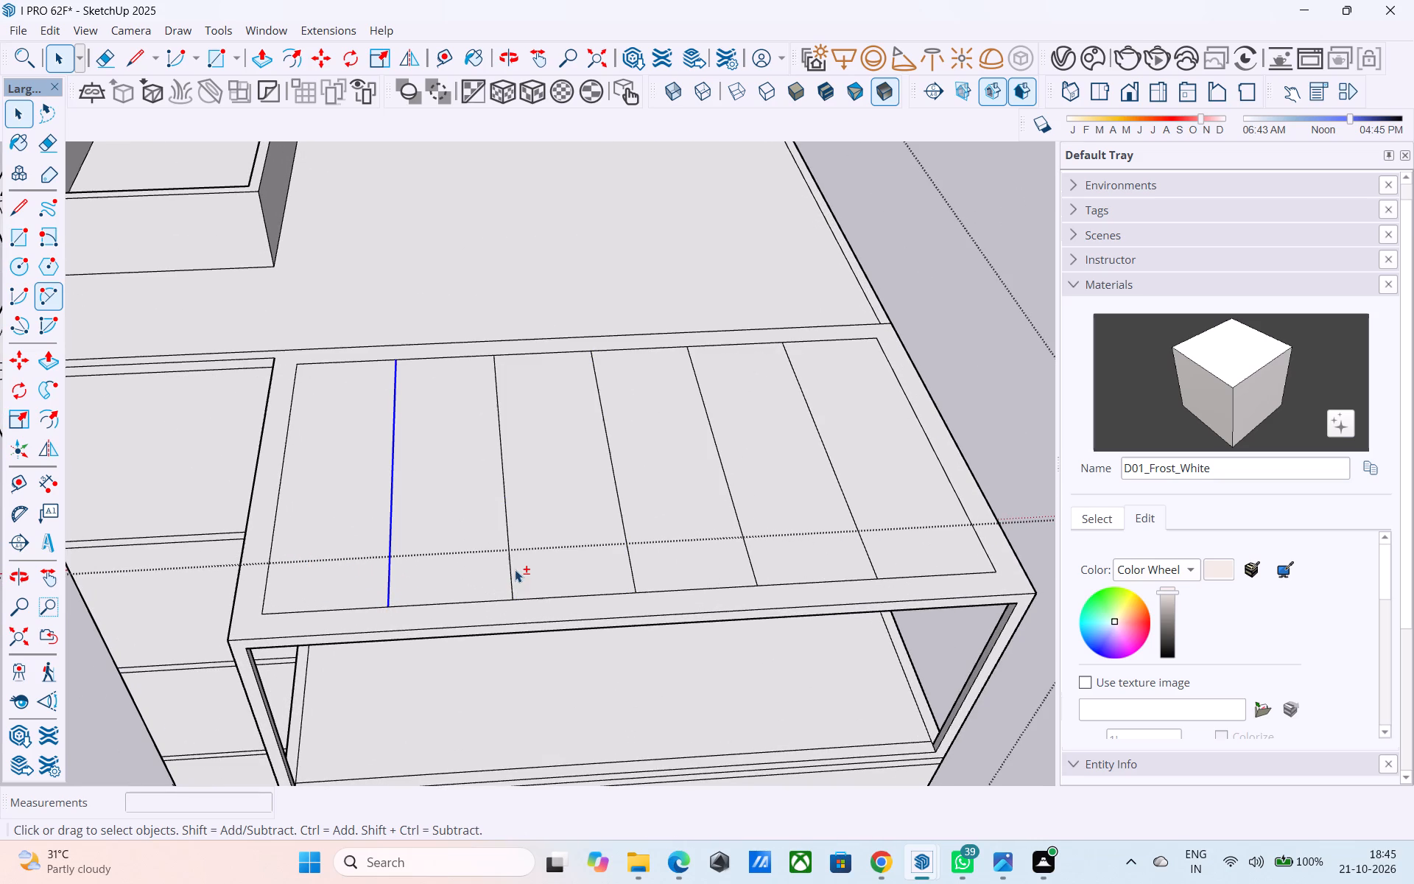
left_click(511, 568, "shift")
left_click(633, 569, "shift")
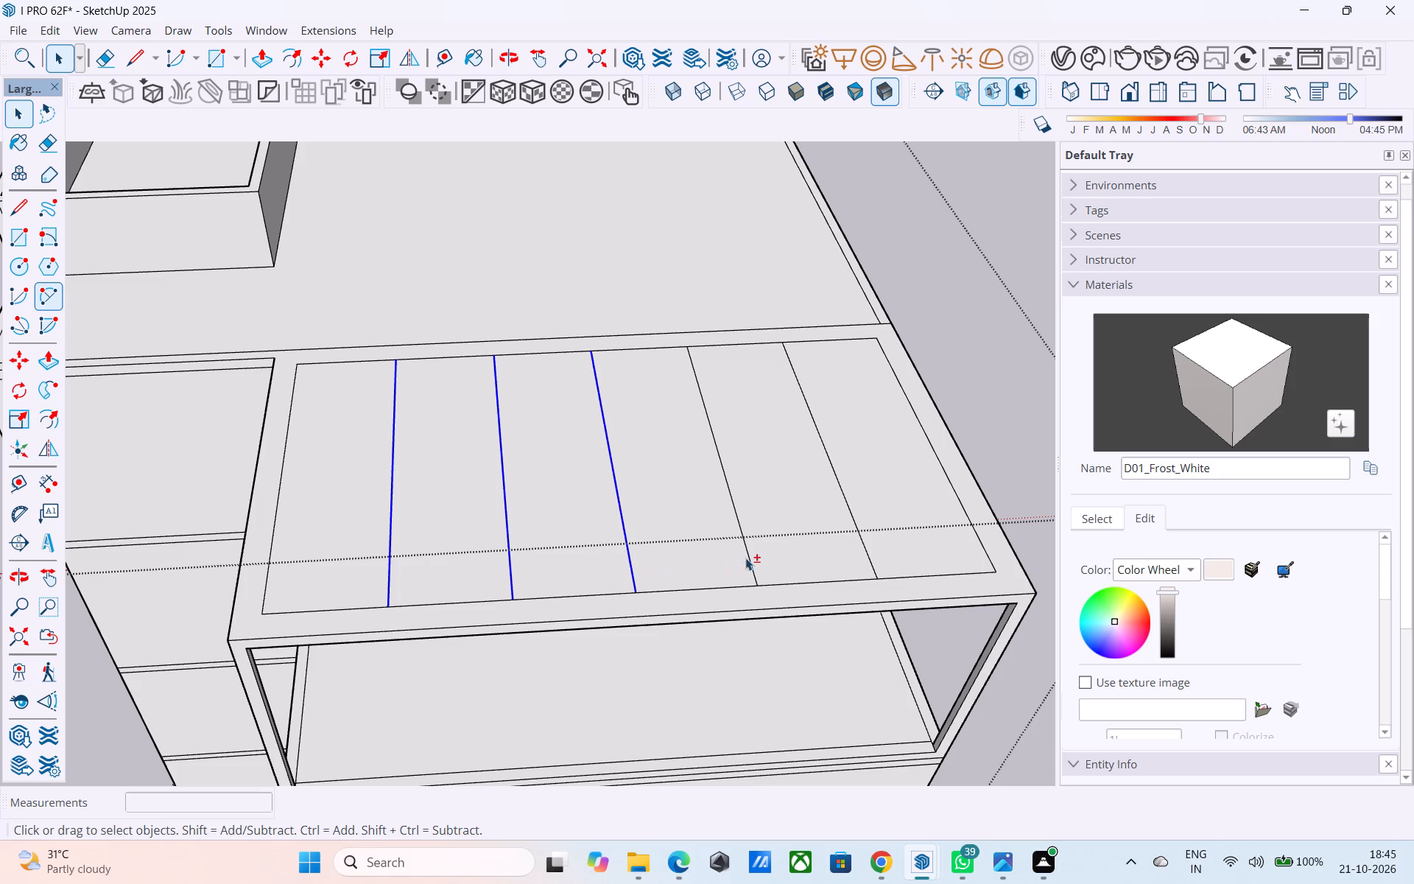
left_click(748, 557, "shift")
left_click(866, 555, "shift")
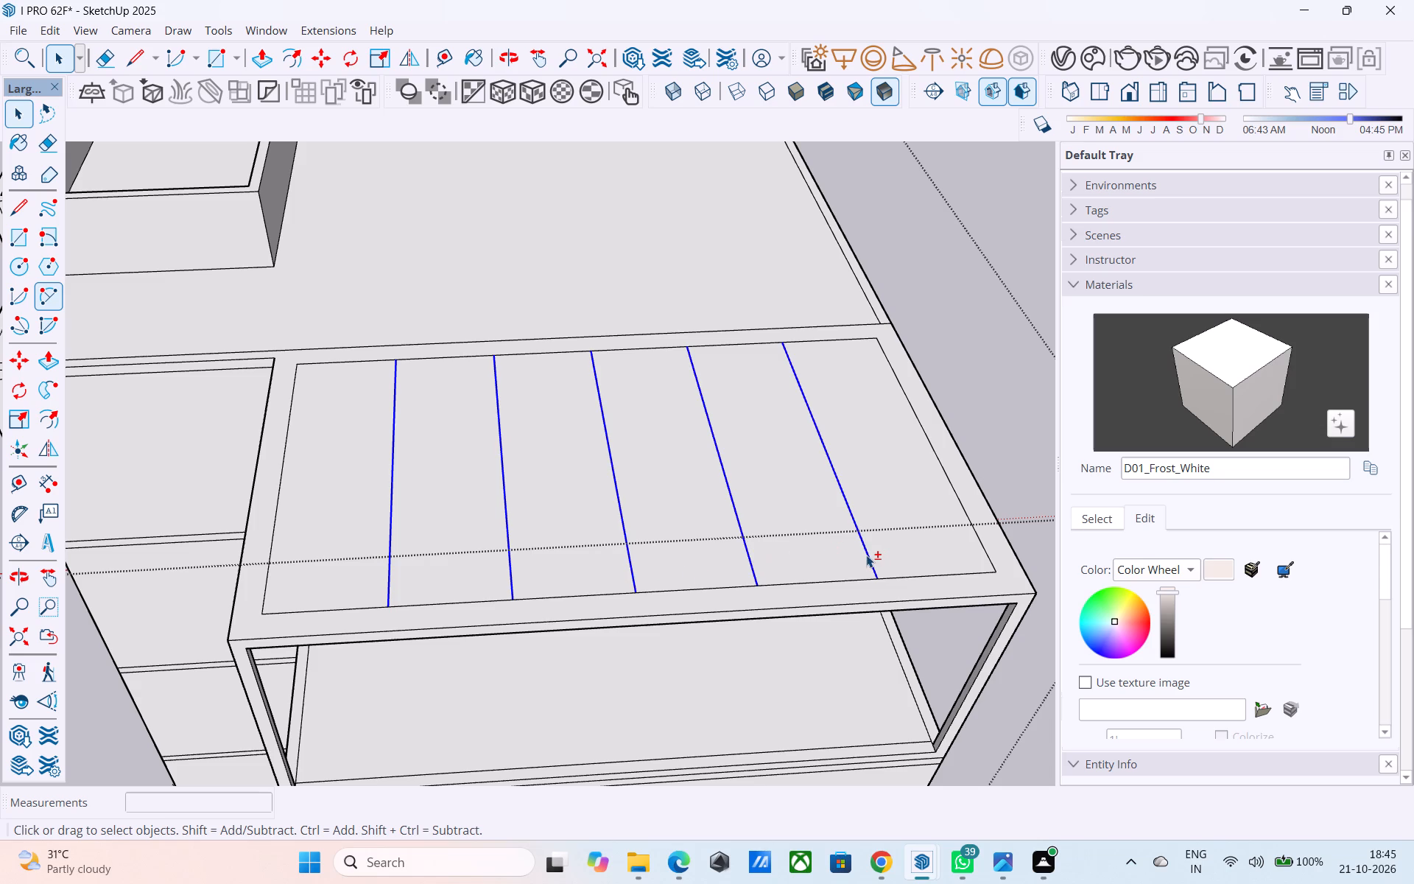
key("m")
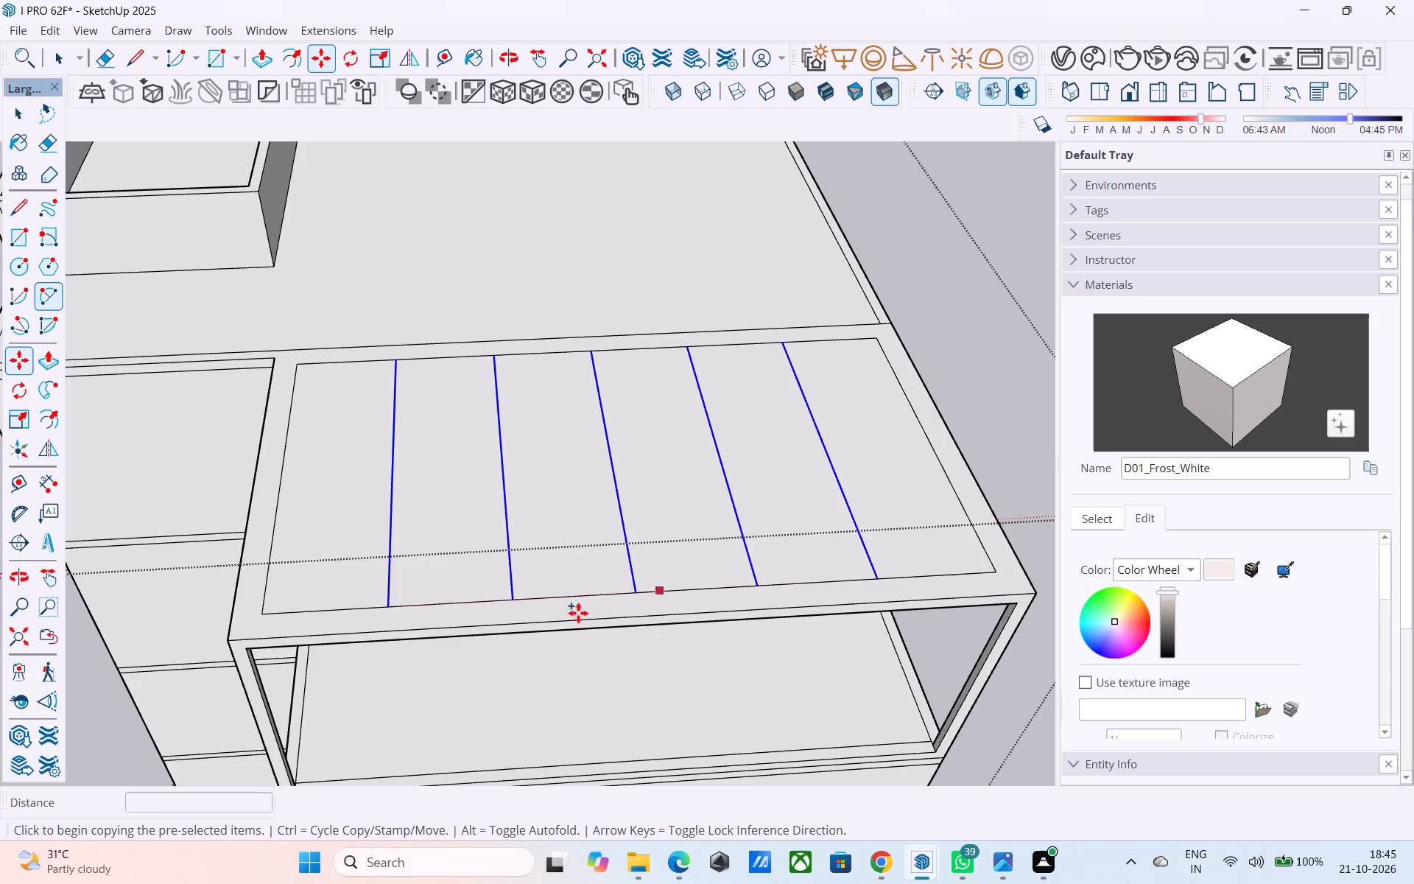
left_click(388, 607)
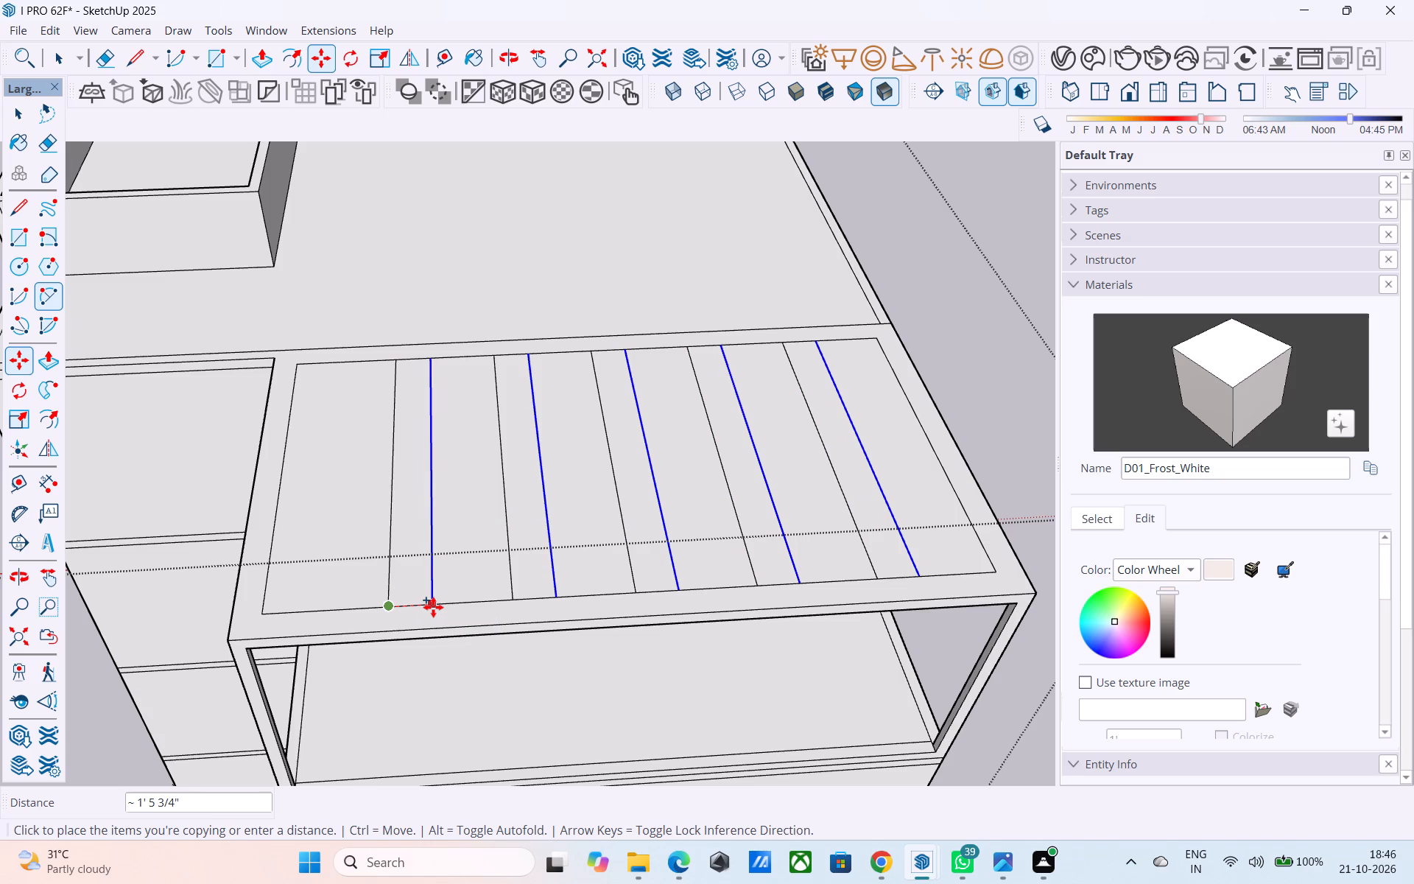
type("1'")
key("Return")
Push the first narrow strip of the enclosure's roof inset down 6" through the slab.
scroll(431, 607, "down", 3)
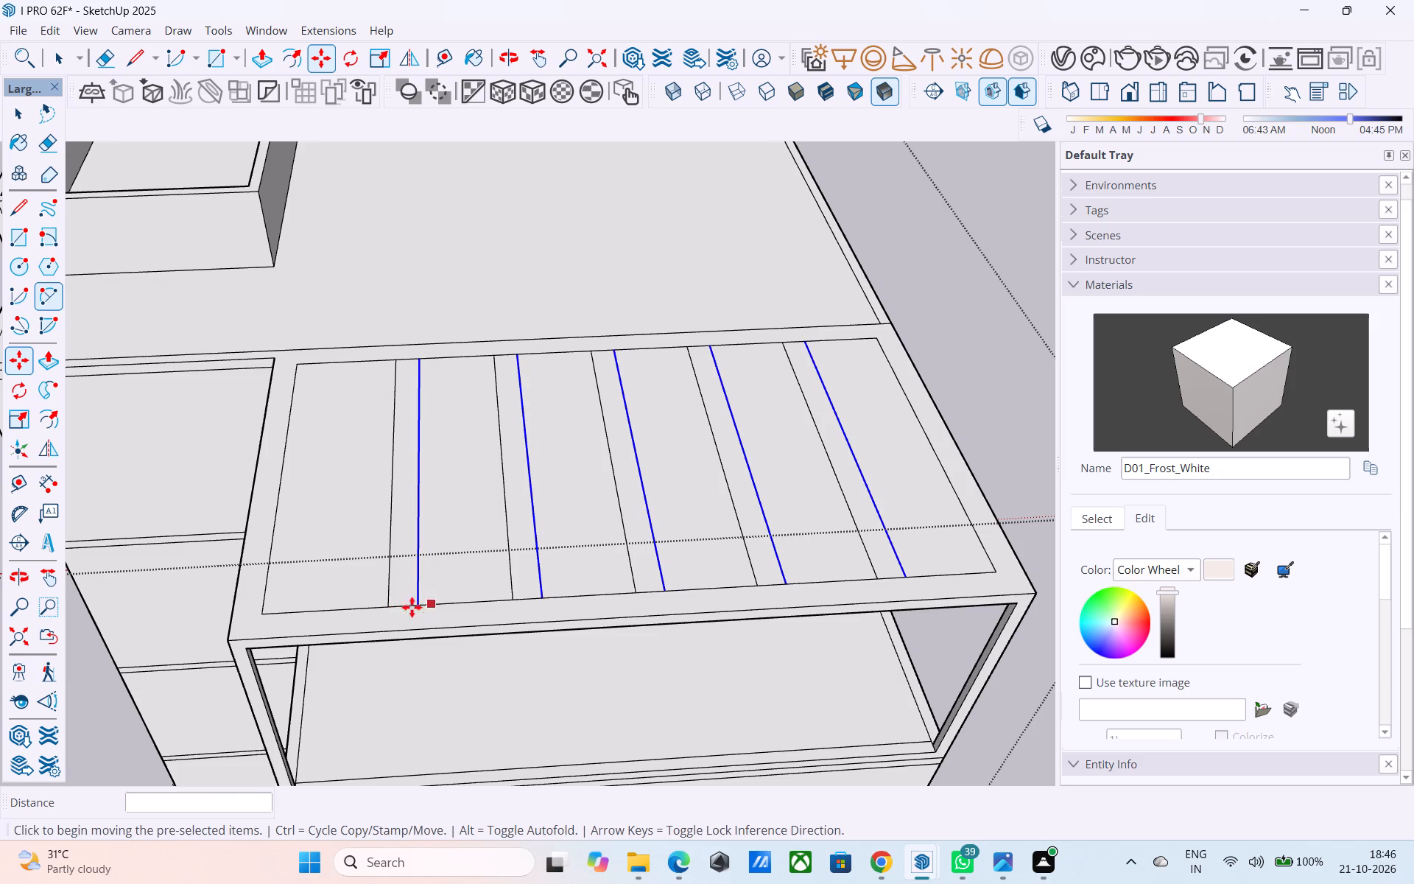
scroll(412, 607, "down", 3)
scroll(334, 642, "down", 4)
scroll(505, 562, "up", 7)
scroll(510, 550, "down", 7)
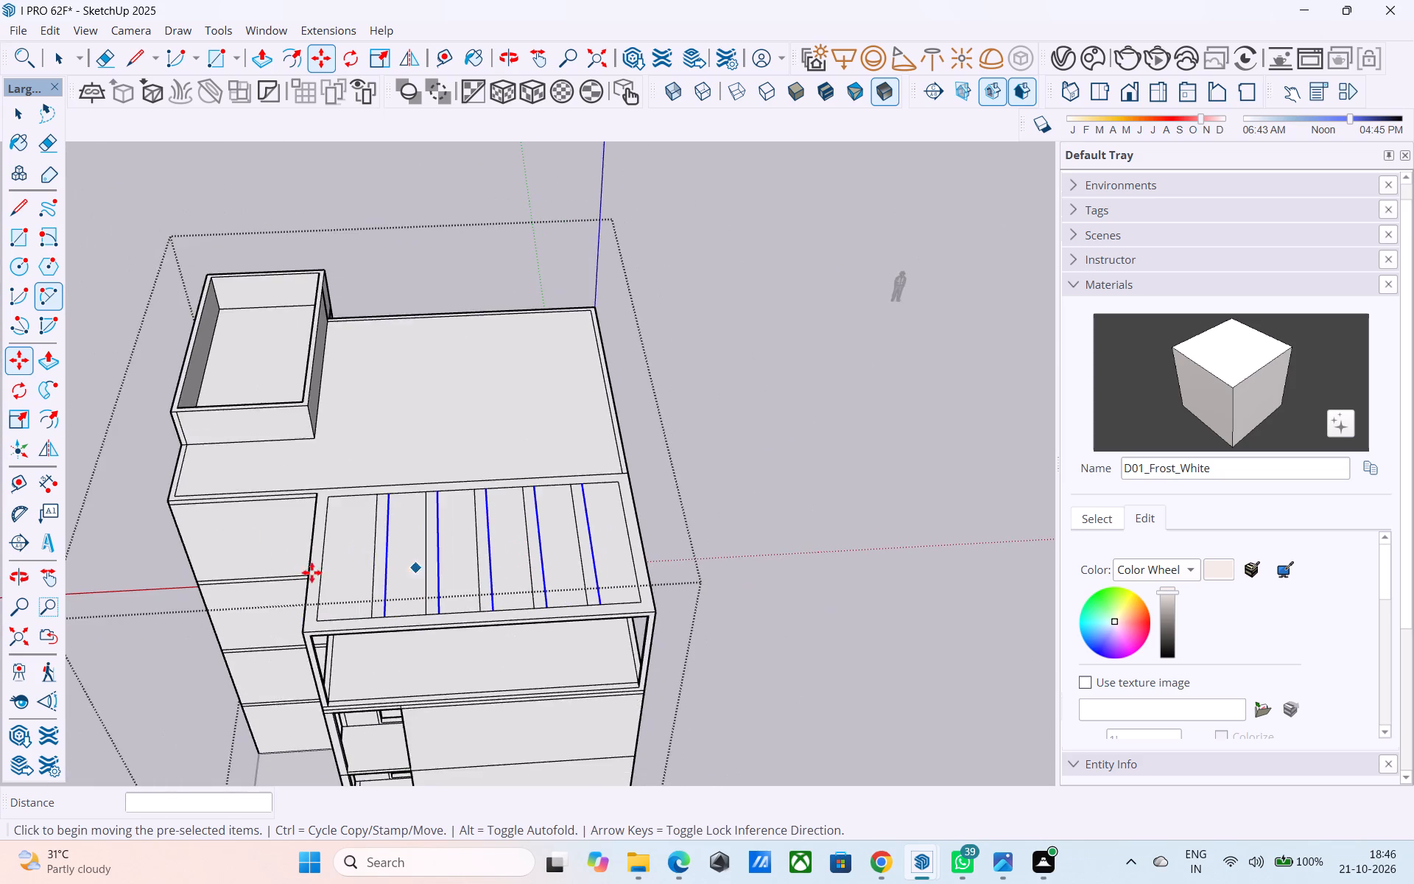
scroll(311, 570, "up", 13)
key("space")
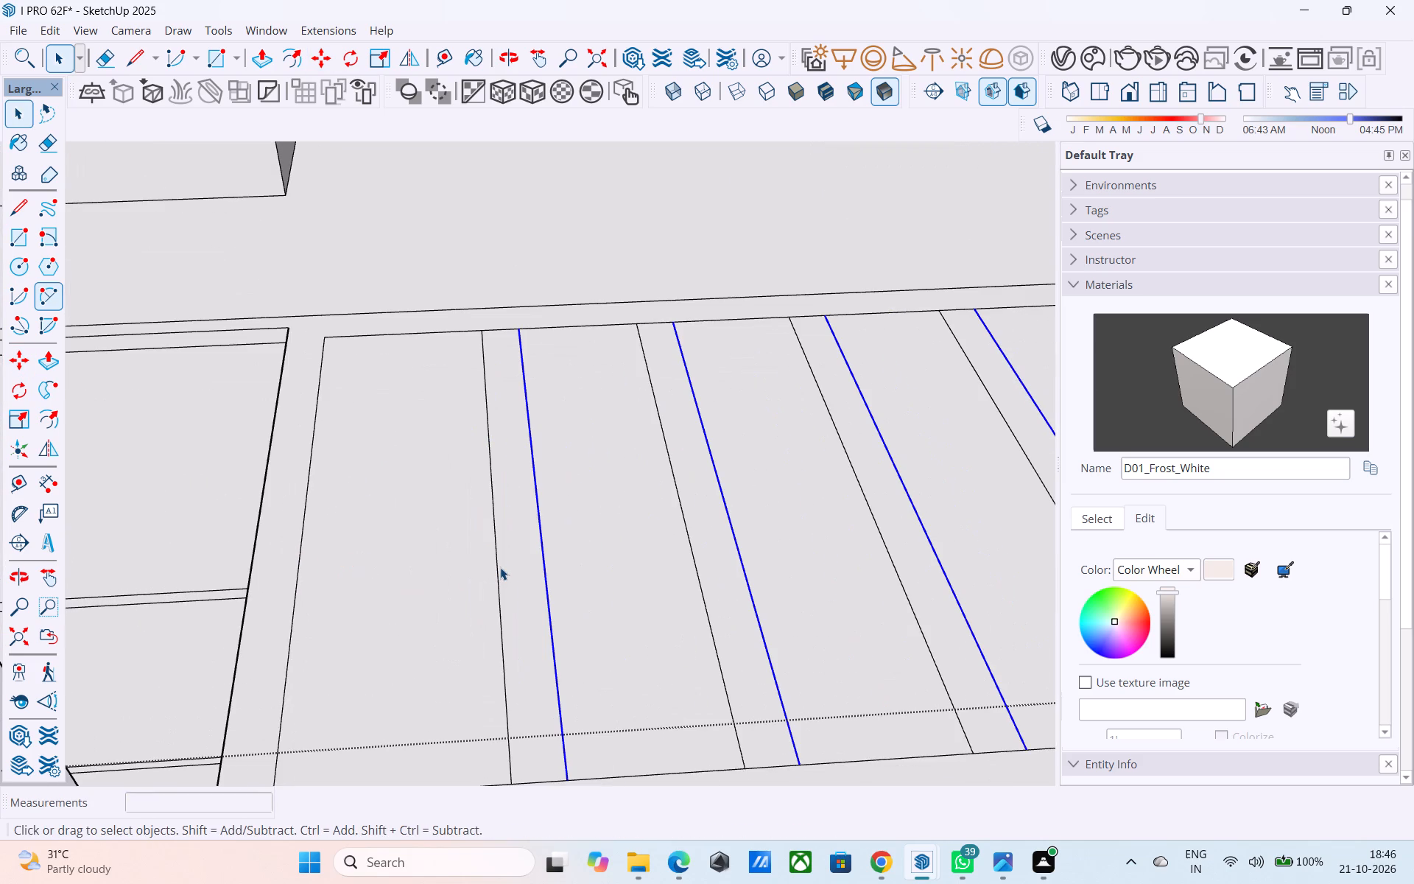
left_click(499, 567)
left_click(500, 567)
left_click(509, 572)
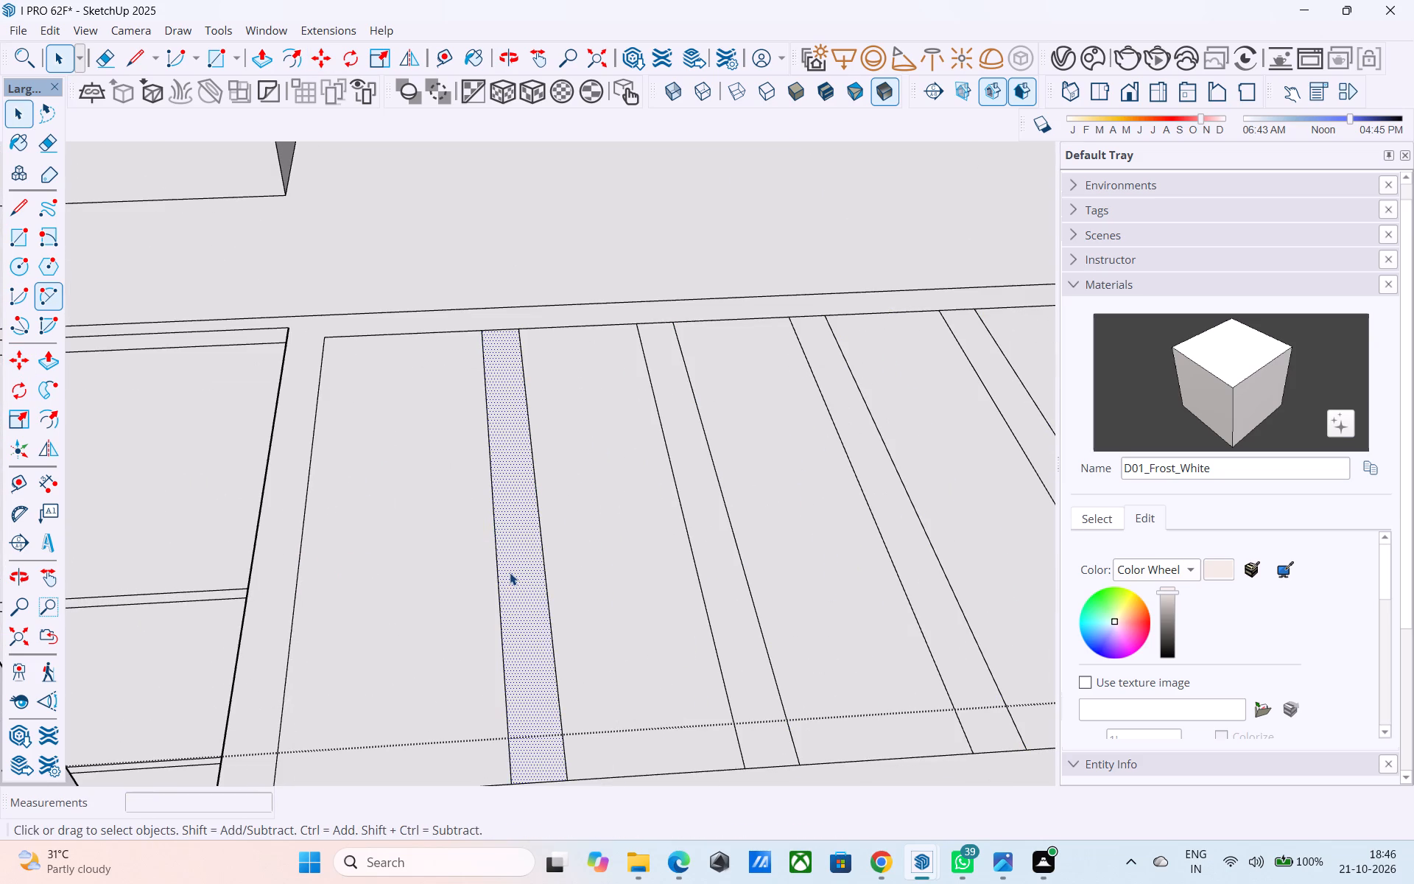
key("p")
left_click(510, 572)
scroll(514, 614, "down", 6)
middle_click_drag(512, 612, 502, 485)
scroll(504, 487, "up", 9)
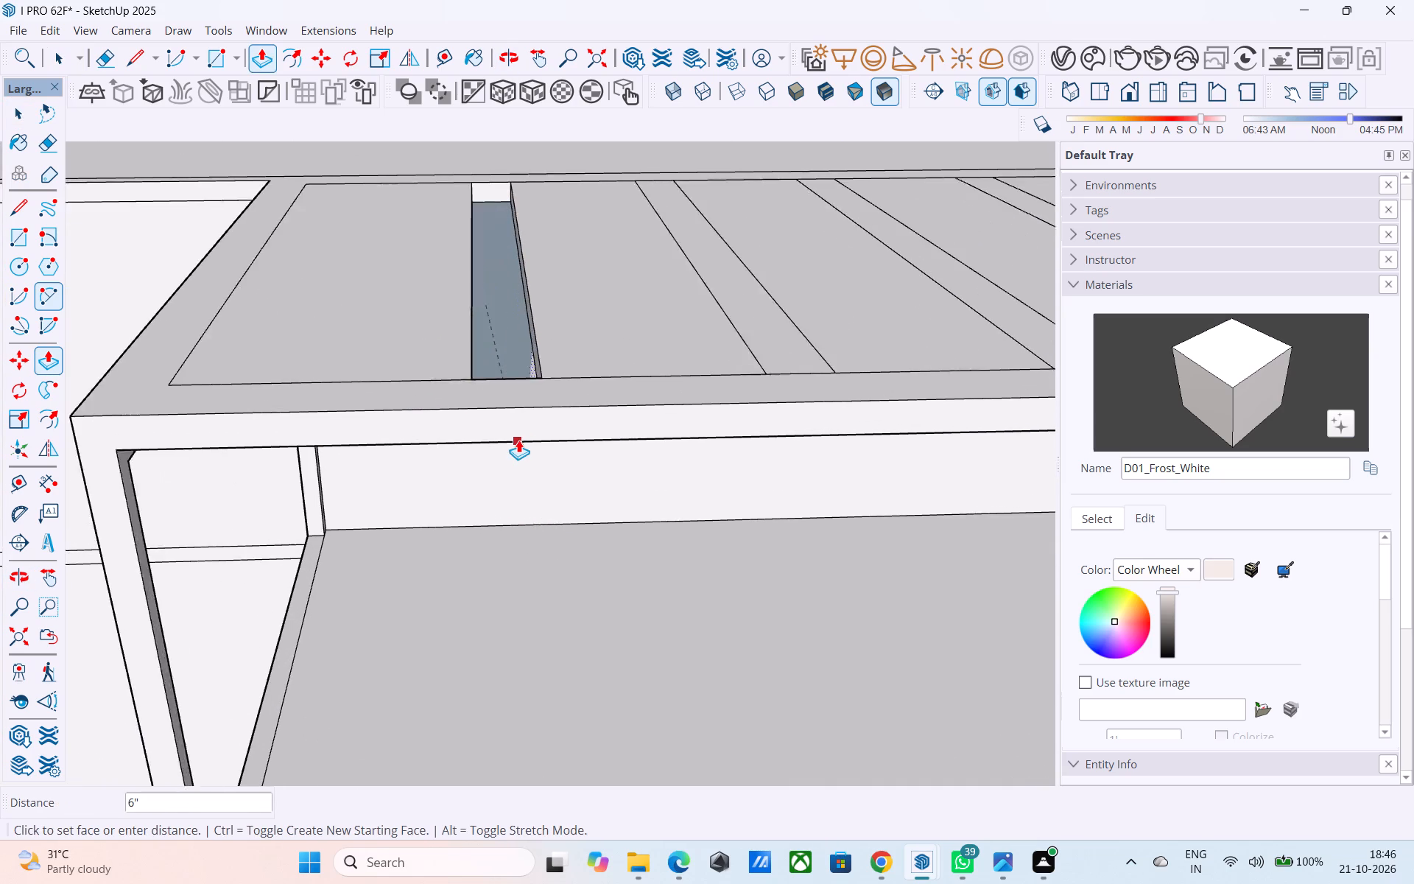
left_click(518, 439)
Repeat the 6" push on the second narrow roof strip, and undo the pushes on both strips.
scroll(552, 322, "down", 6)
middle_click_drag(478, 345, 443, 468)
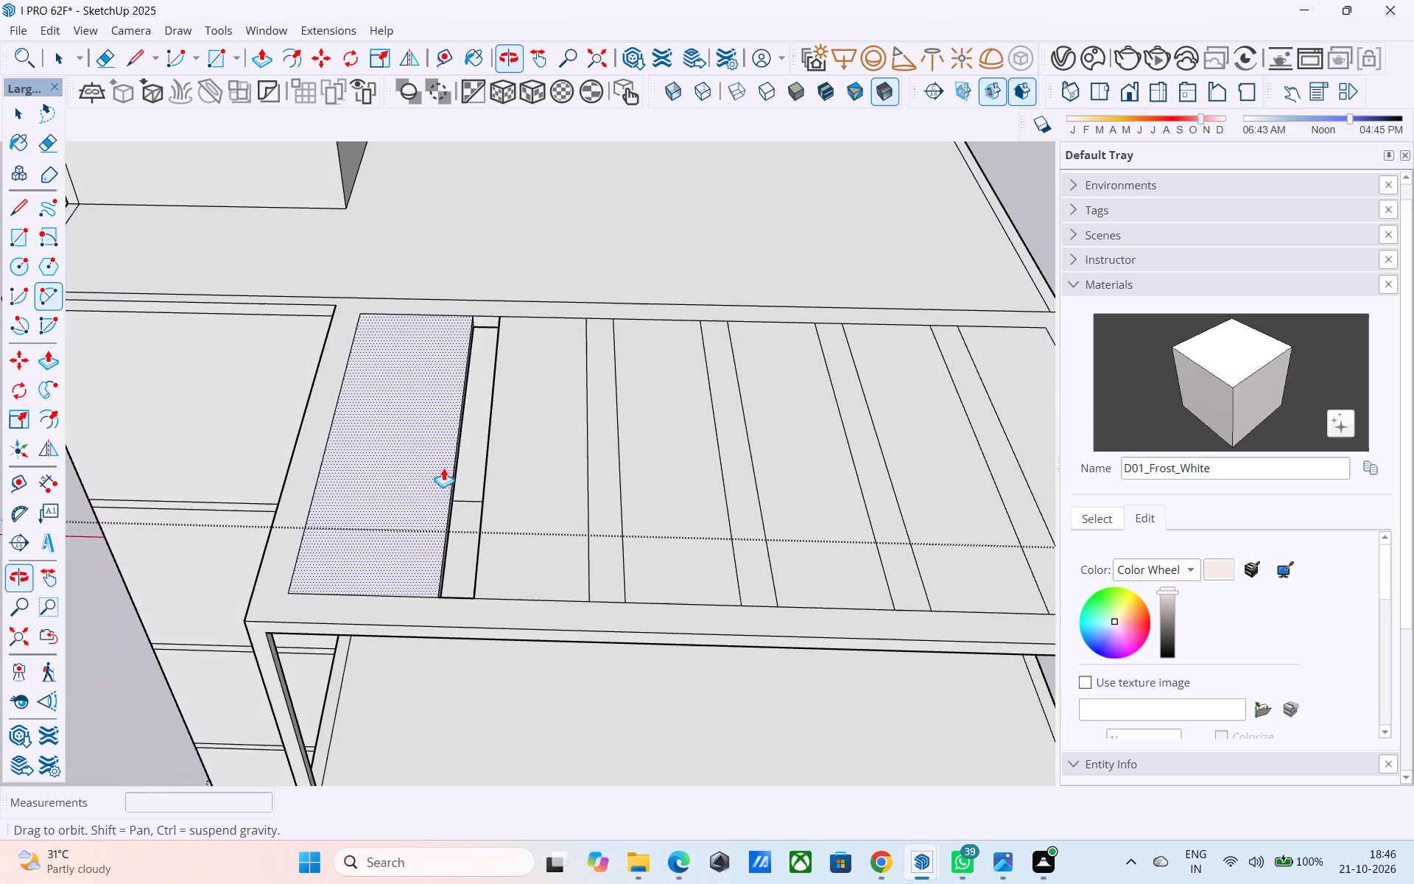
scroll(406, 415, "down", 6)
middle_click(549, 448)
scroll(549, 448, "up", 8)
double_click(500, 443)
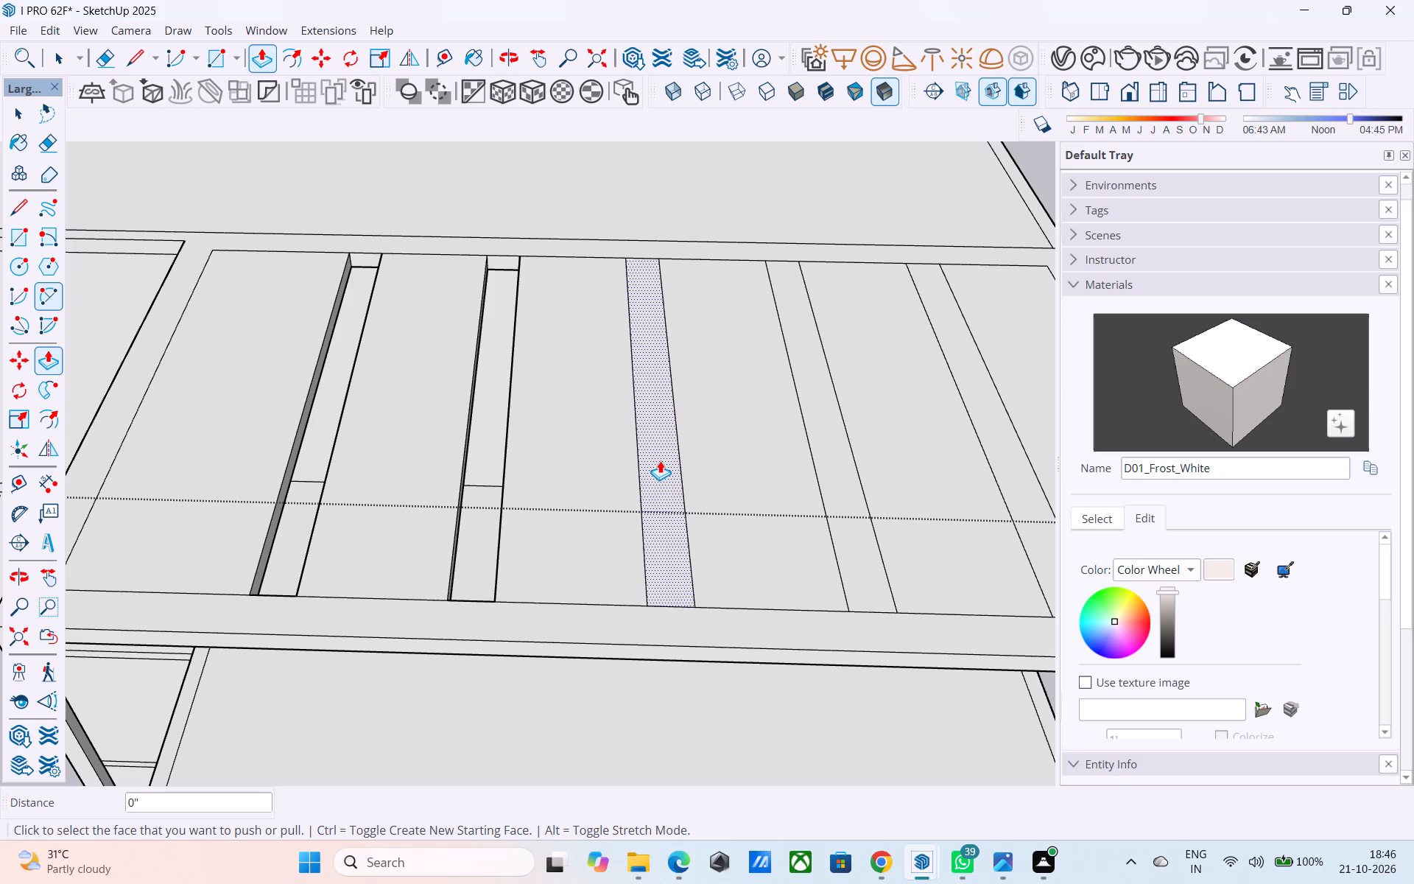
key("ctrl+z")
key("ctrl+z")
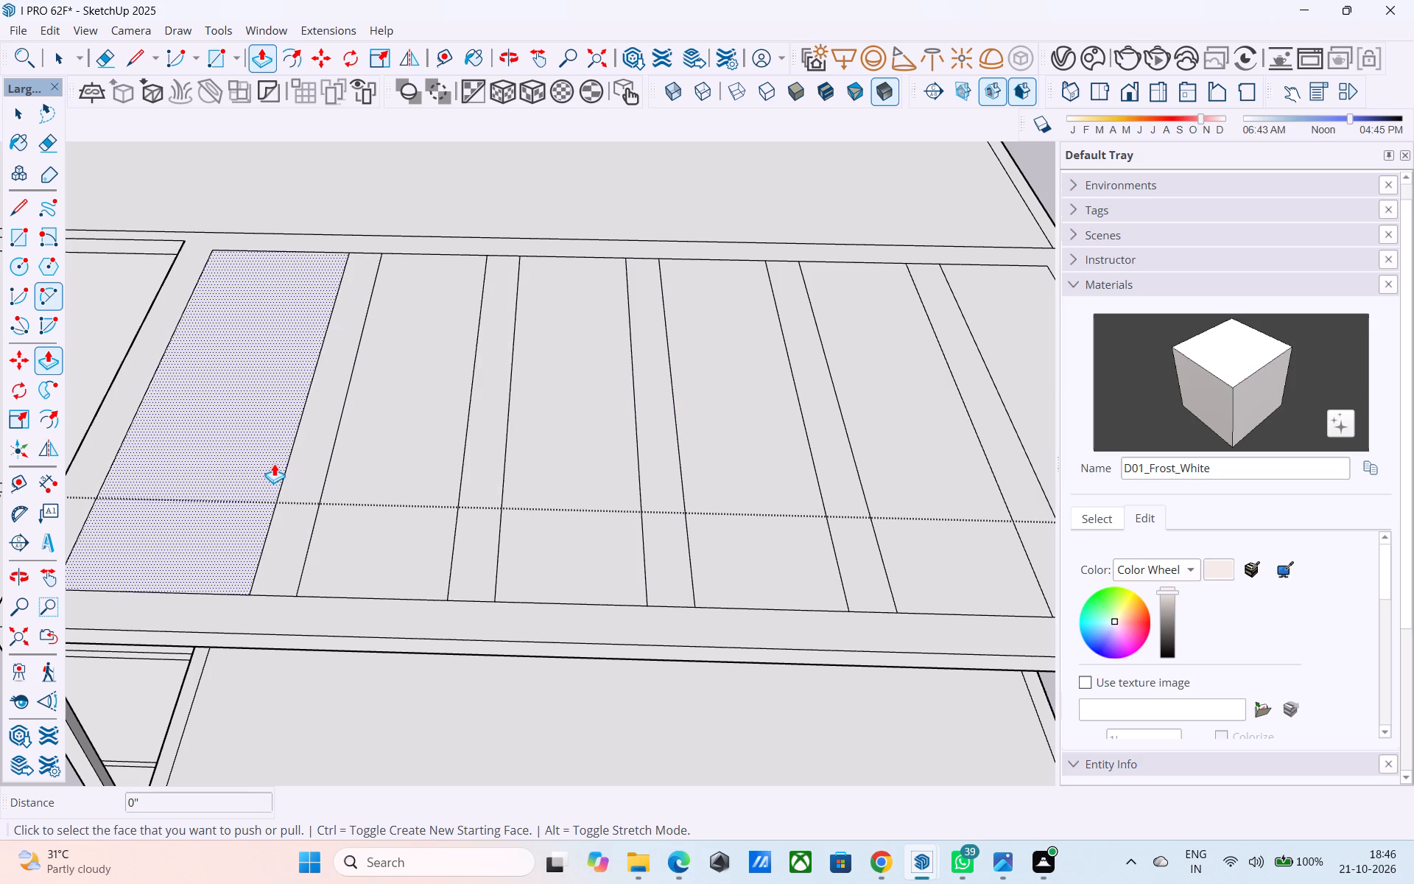
Push all six wide bays of the roof inset through the 6" slab, leaving the narrow strips as beams.
double_click(274, 463)
double_click(431, 430)
double_click(575, 420)
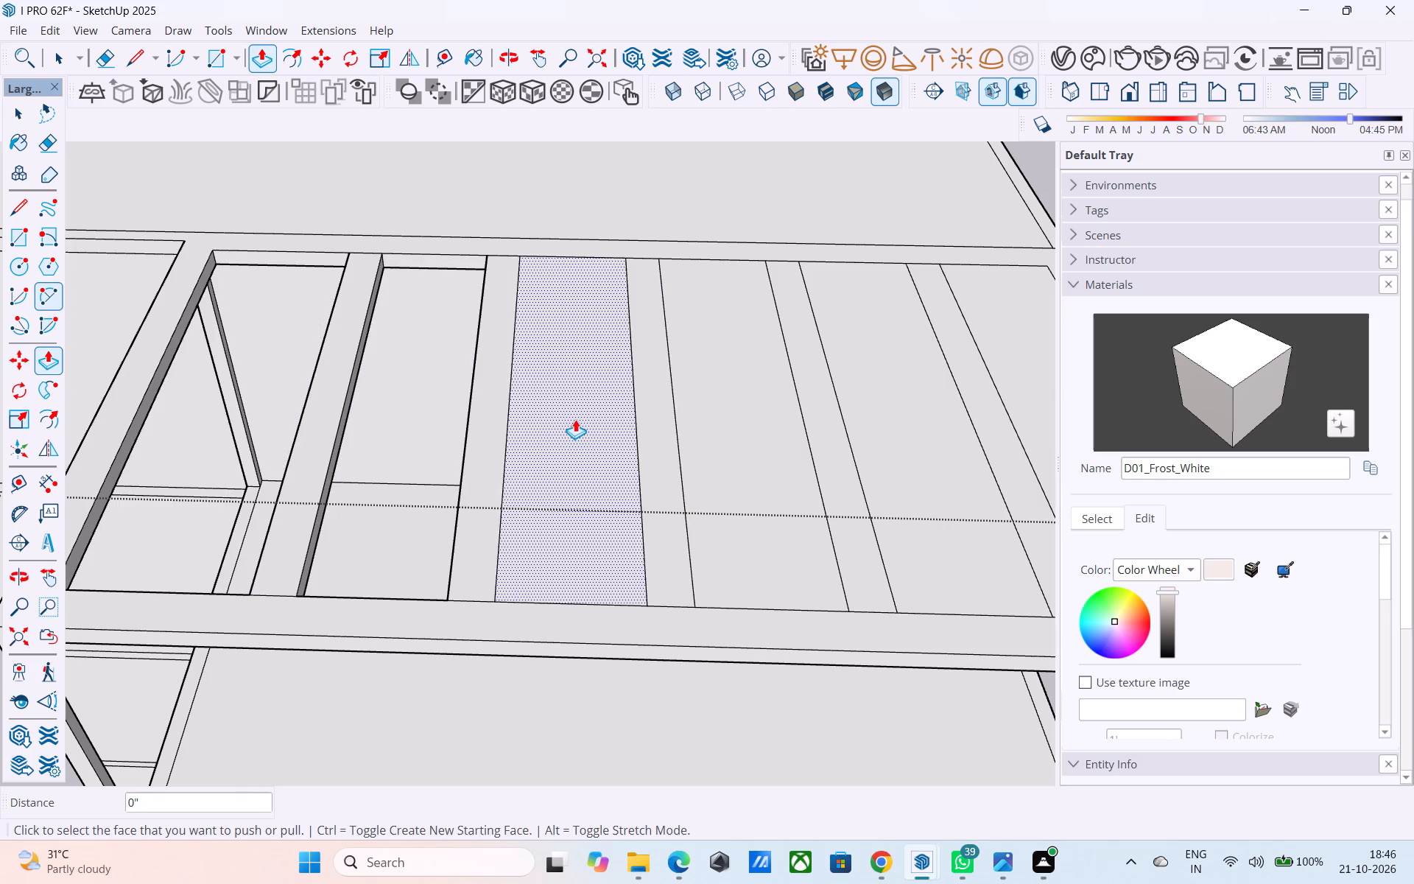
double_click(710, 415)
scroll(531, 410, "down", 3)
scroll(517, 413, "up", 1)
scroll(514, 414, "down", 3)
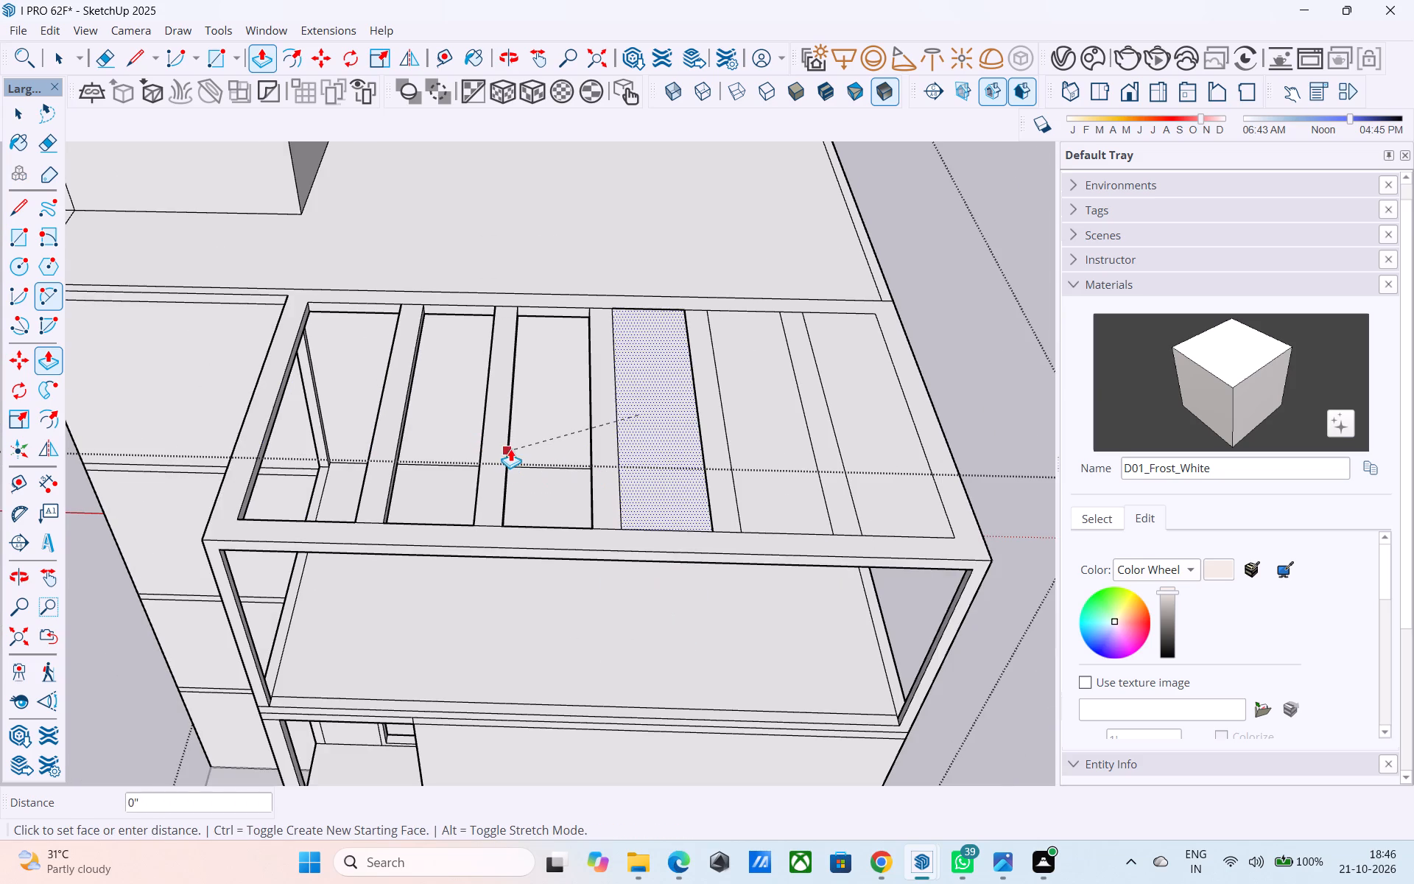
scroll(510, 448, "up", 15)
left_click(381, 443)
scroll(357, 425, "down", 4)
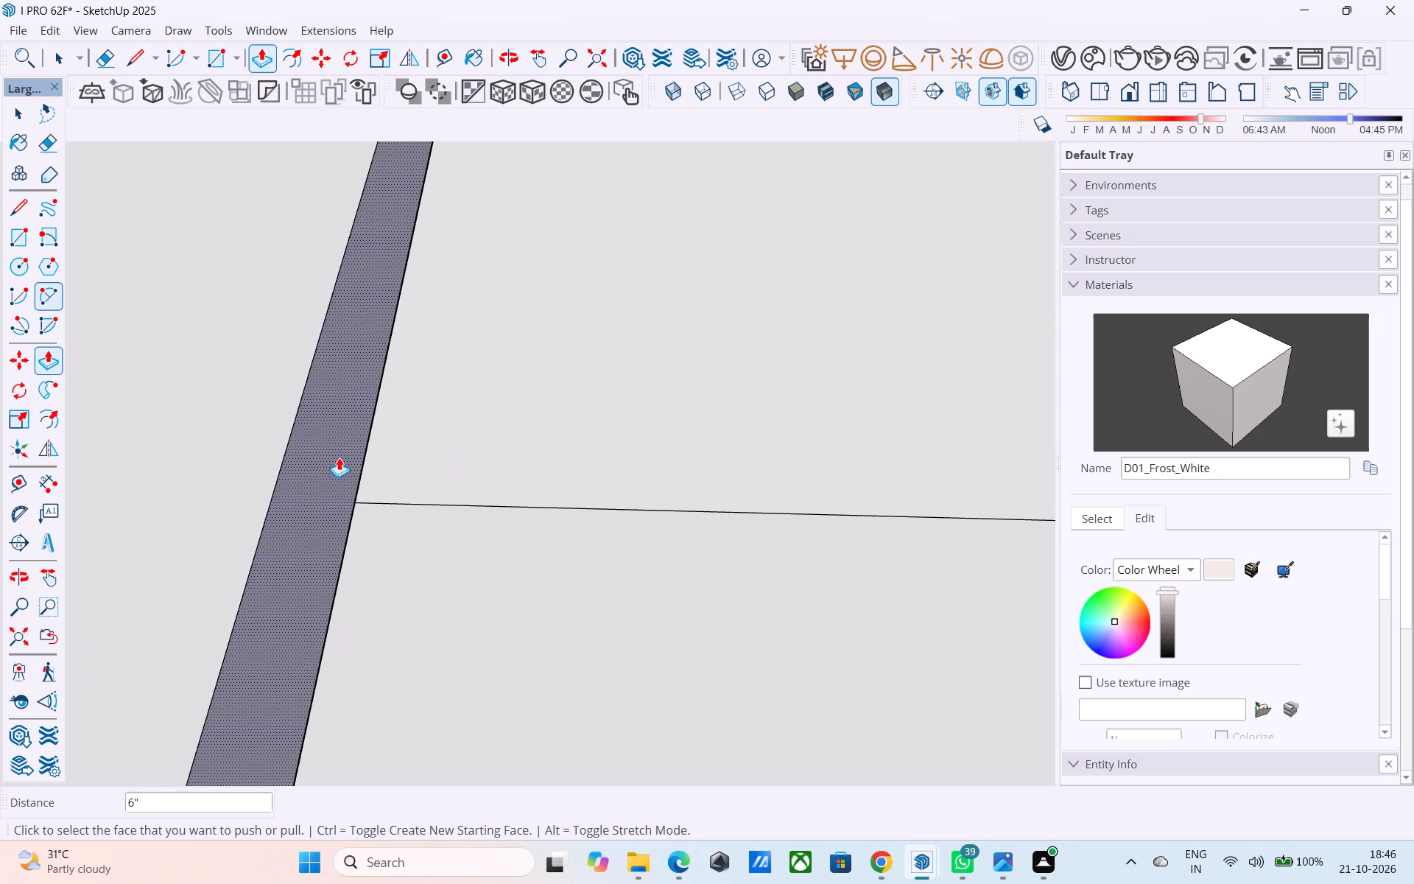
scroll(339, 457, "down", 20)
scroll(339, 457, "down", 12)
double_click(784, 387)
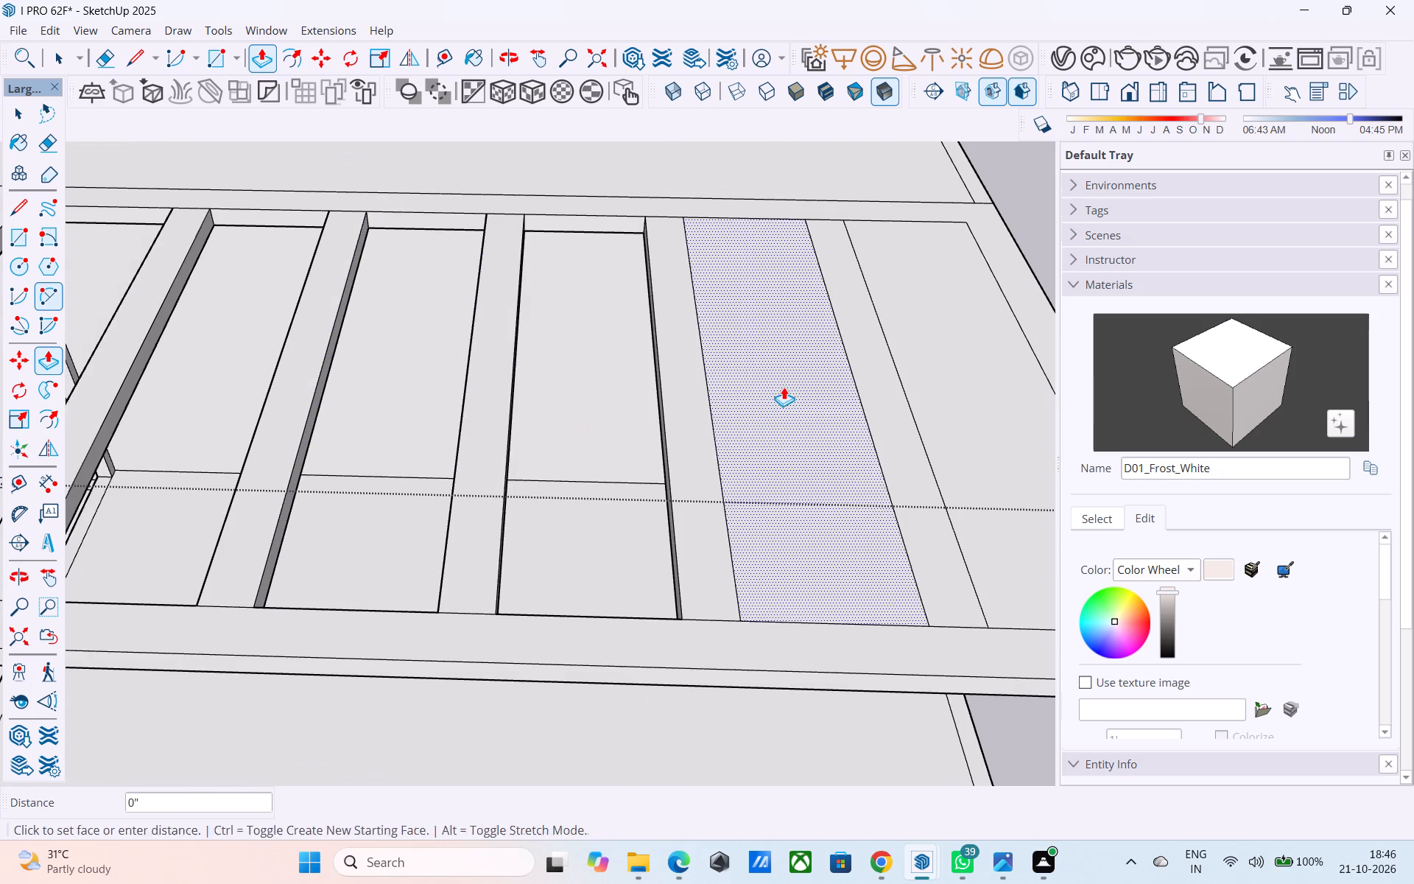
double_click(921, 348)
Examine the beamed roof opening and the building's exterior from several sides.
scroll(823, 331, "down", 6)
middle_click_drag(705, 456, 718, 400)
scroll(699, 400, "down", 2)
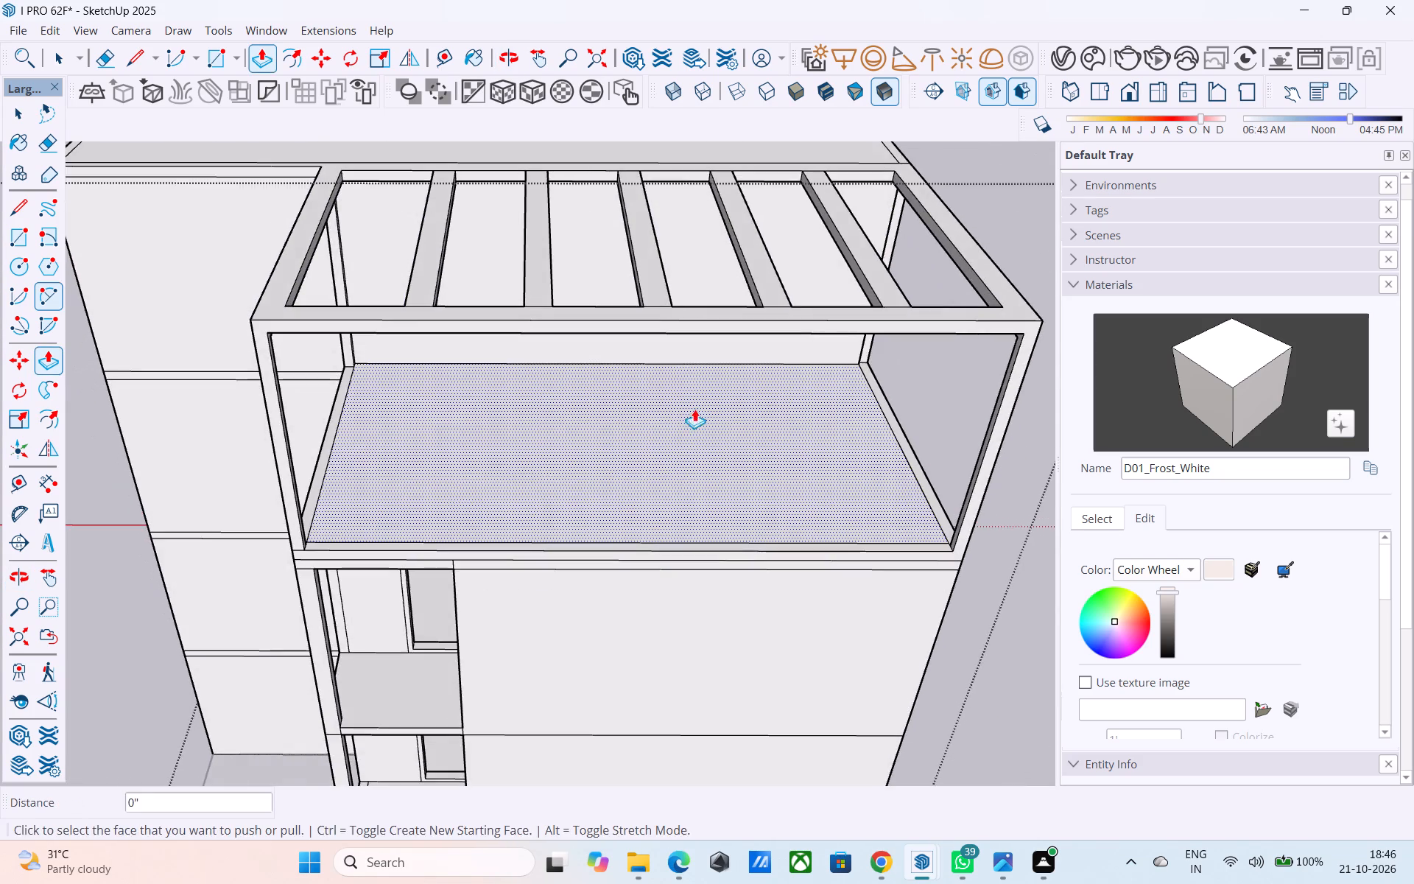
scroll(694, 409, "down", 4)
middle_click_drag(662, 477, 687, 372)
scroll(687, 375, "up", 1)
scroll(561, 558, "down", 3)
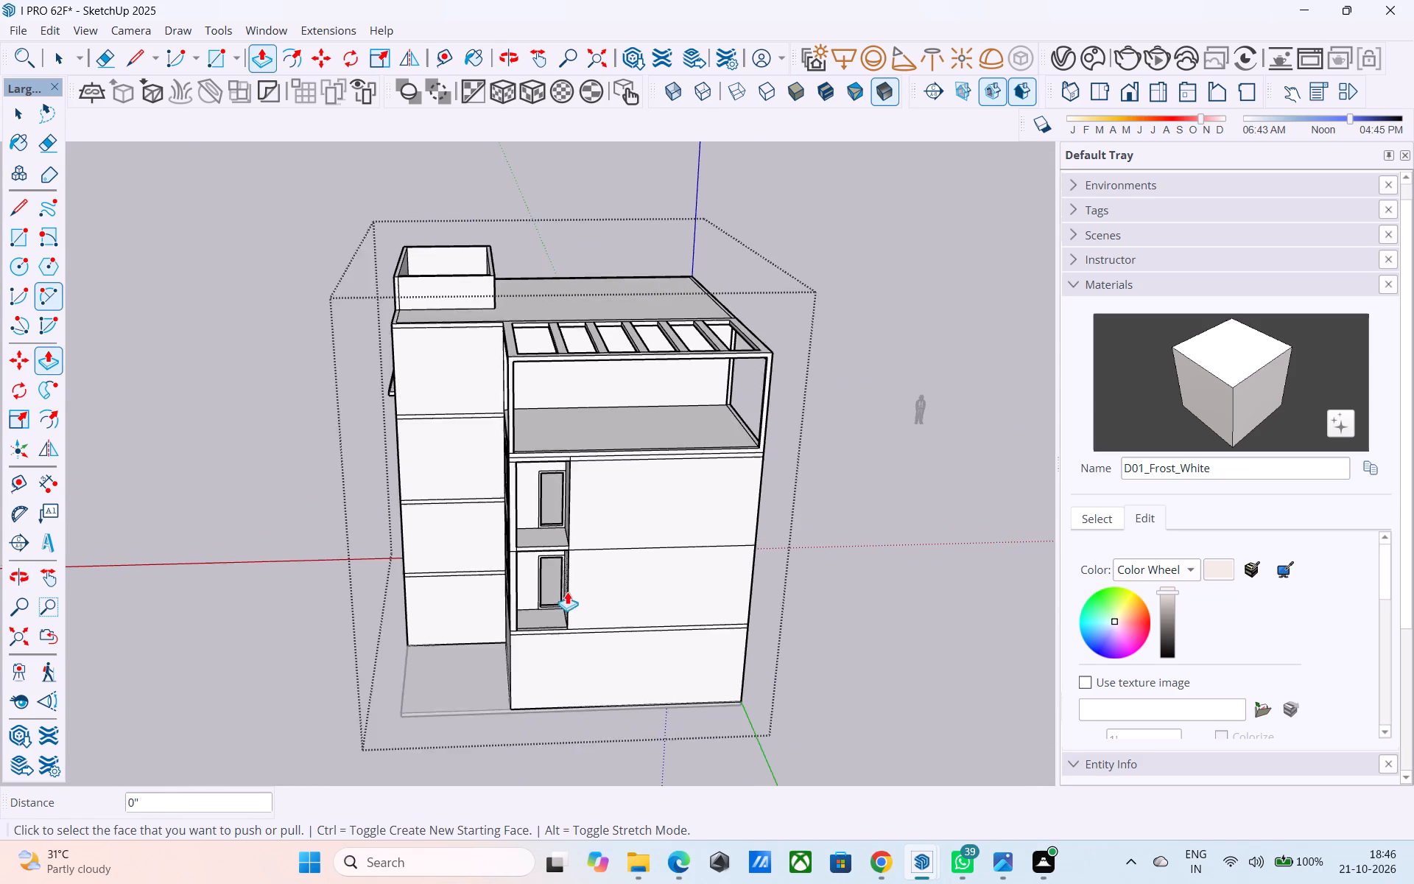
scroll(567, 592, "down", 2)
scroll(755, 485, "down", 5)
middle_click_drag(740, 522, 757, 471)
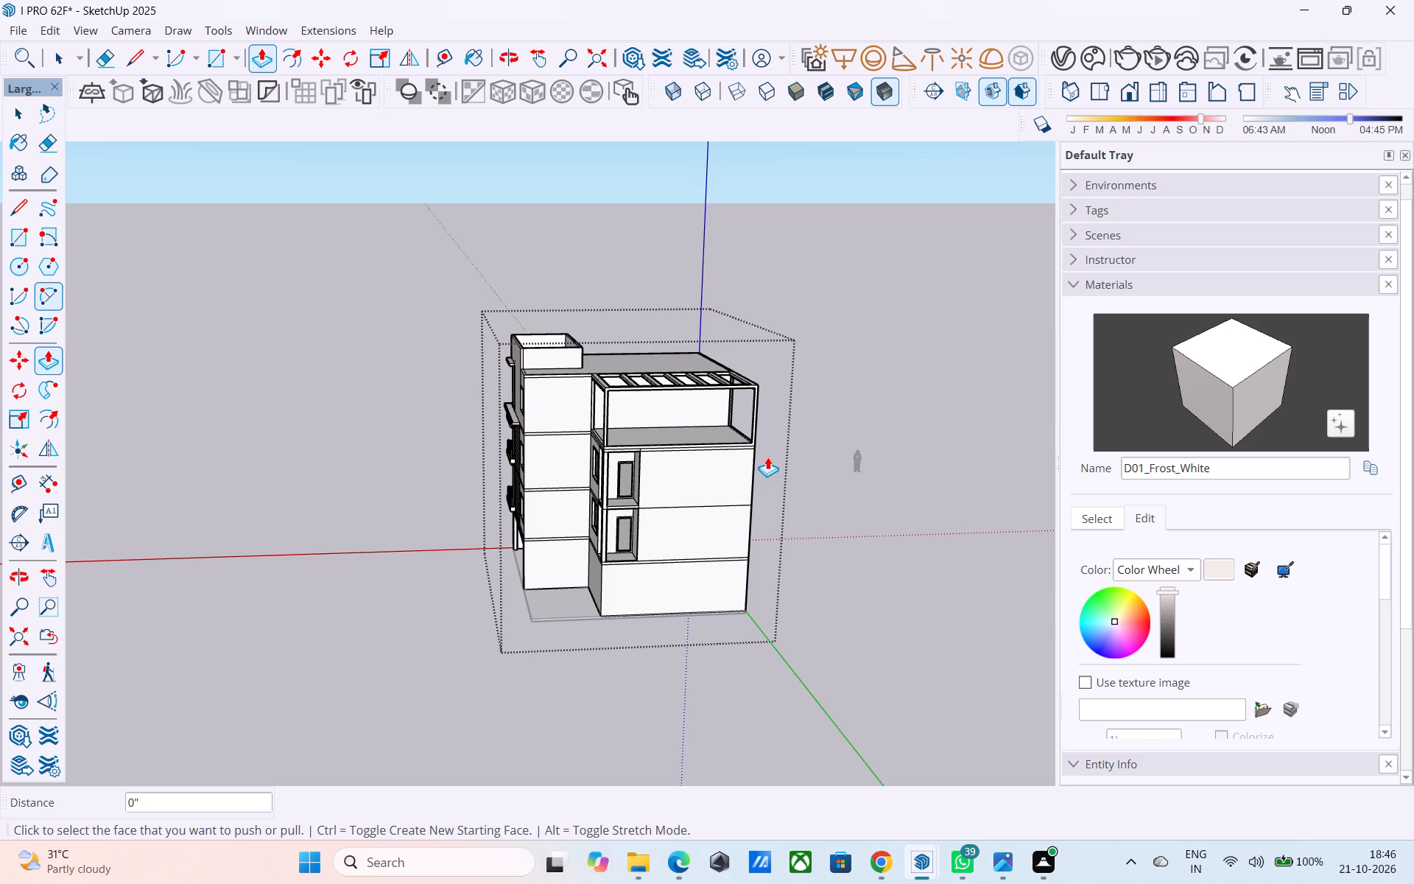
scroll(767, 459, "down", 4)
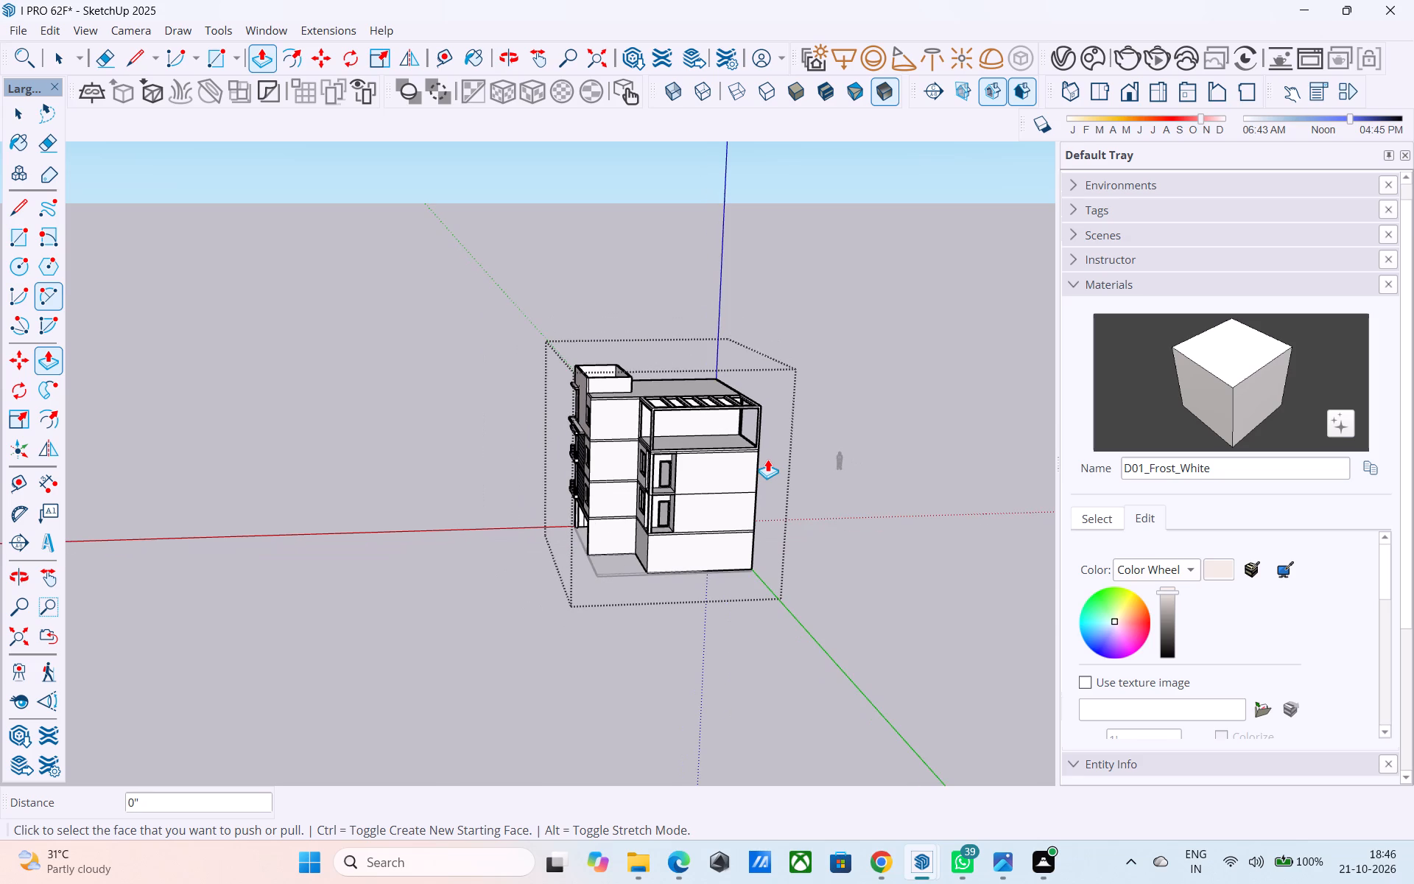
scroll(767, 459, "down", 4)
middle_click_drag(757, 463, 641, 477)
scroll(644, 469, "up", 6)
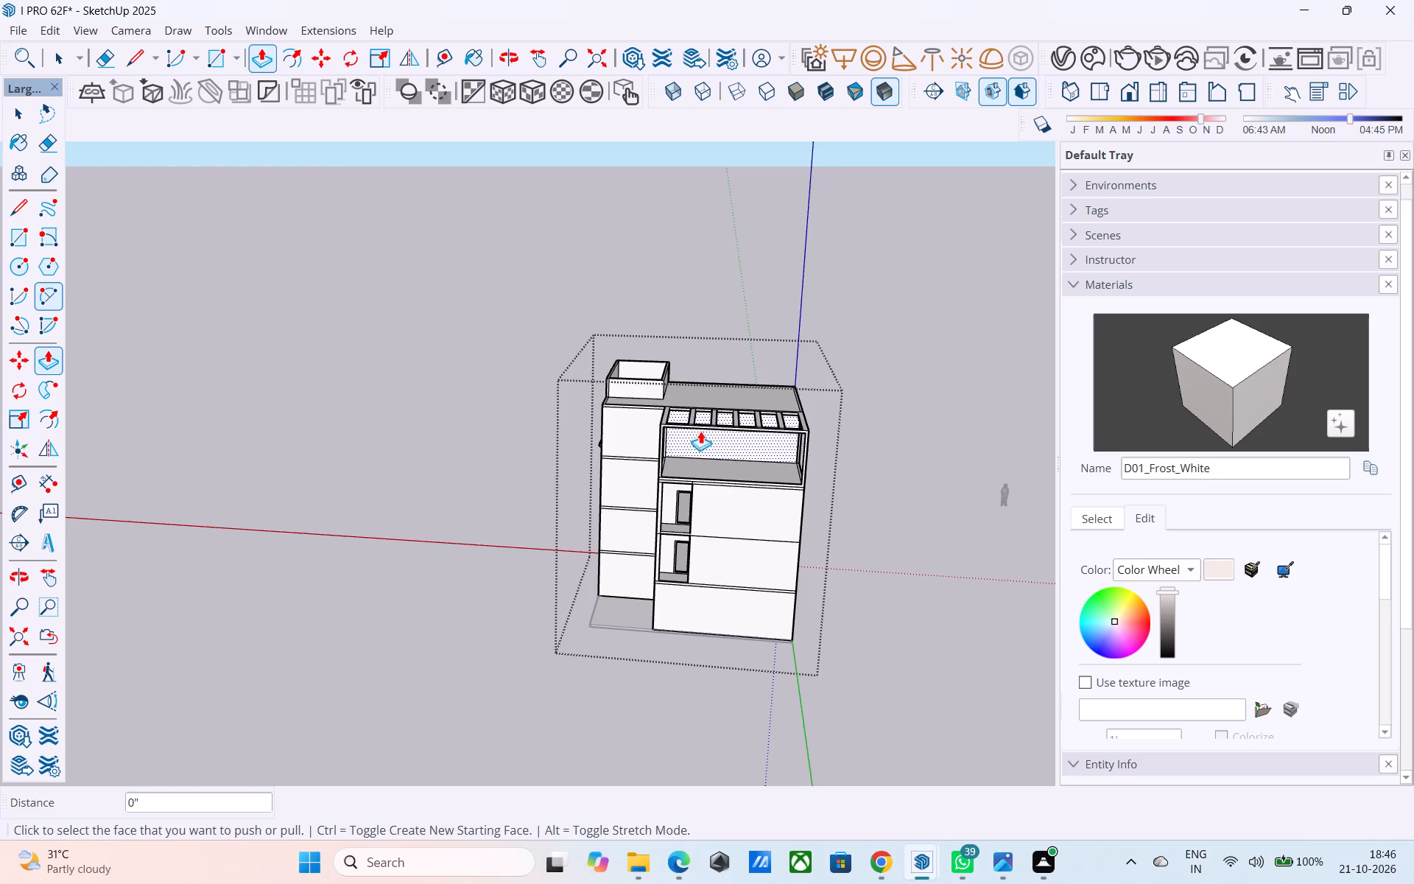
scroll(700, 431, "up", 1)
middle_click_drag(734, 441, 980, 389)
scroll(980, 389, "up", 3)
middle_click_drag(918, 405, 942, 392)
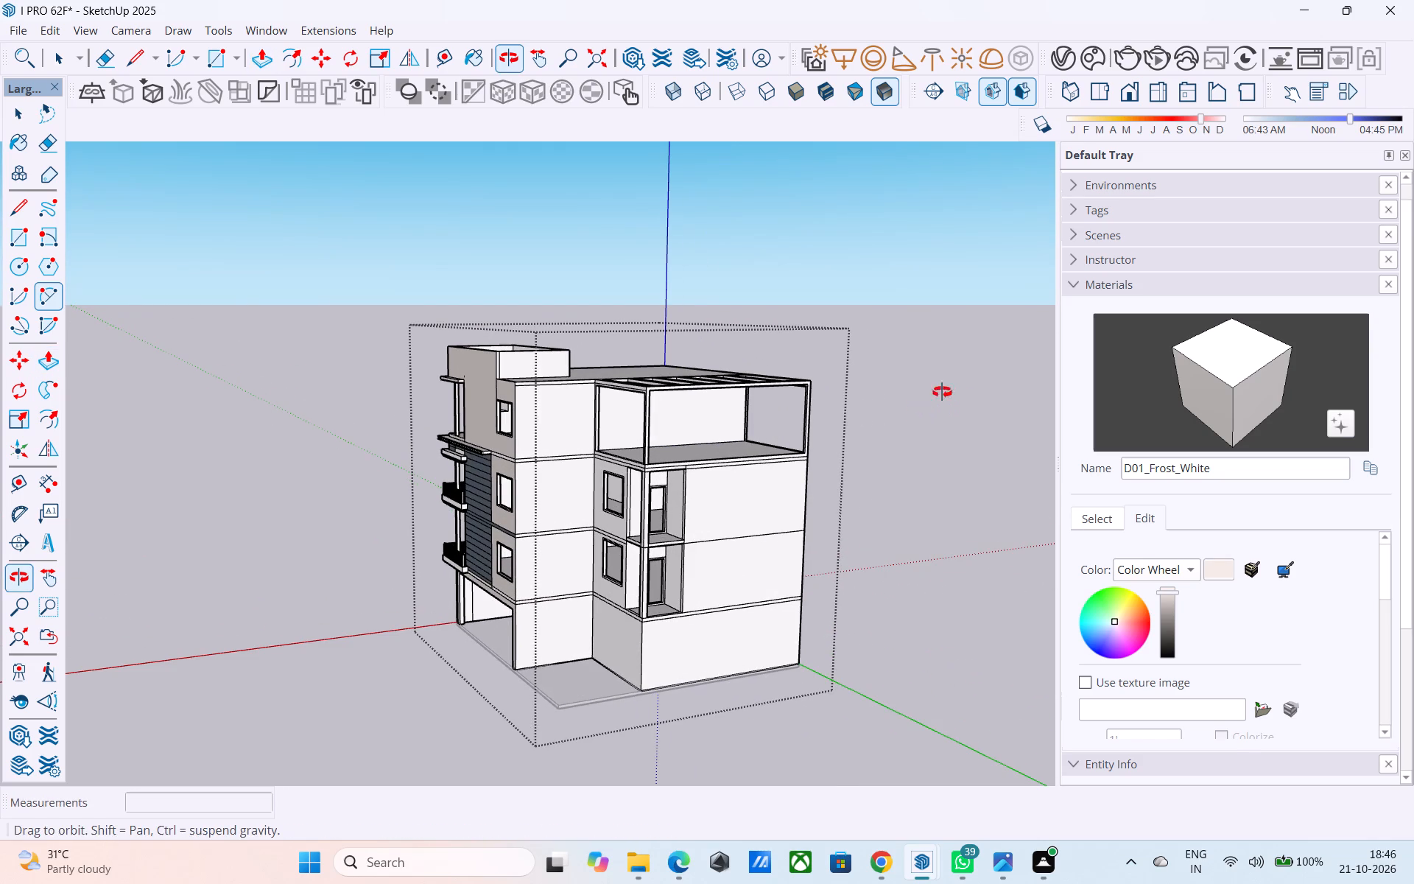
middle_click_drag(942, 392, 992, 376)
Copy the bottom edge of the enclosure's corner post beside the back wall 3' straight up the post.
scroll(761, 470, "up", 9)
middle_click_drag(602, 432, 562, 500)
scroll(507, 466, "up", 6)
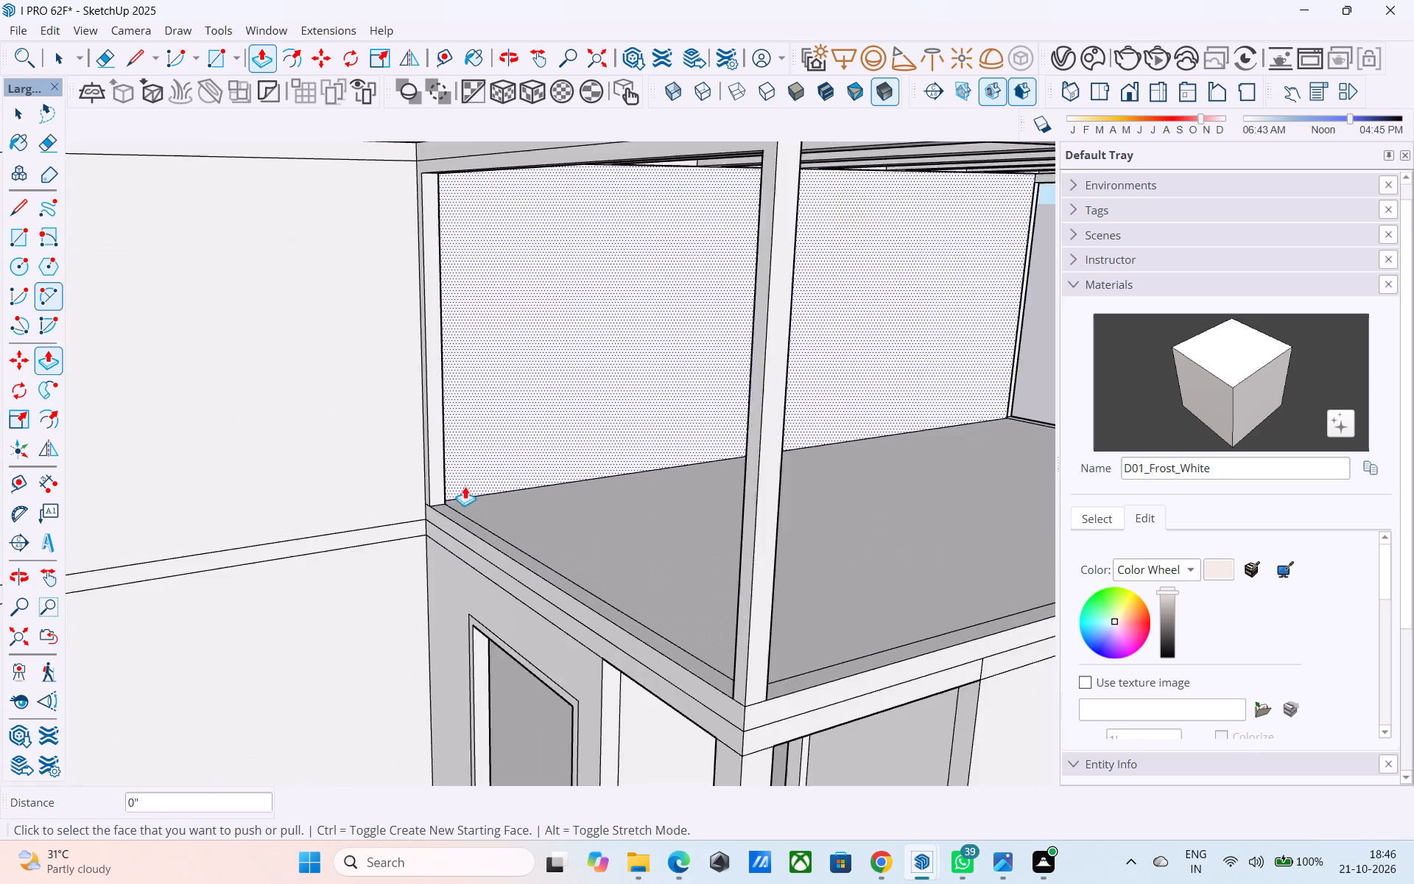
scroll(465, 486, "up", 7)
key("space")
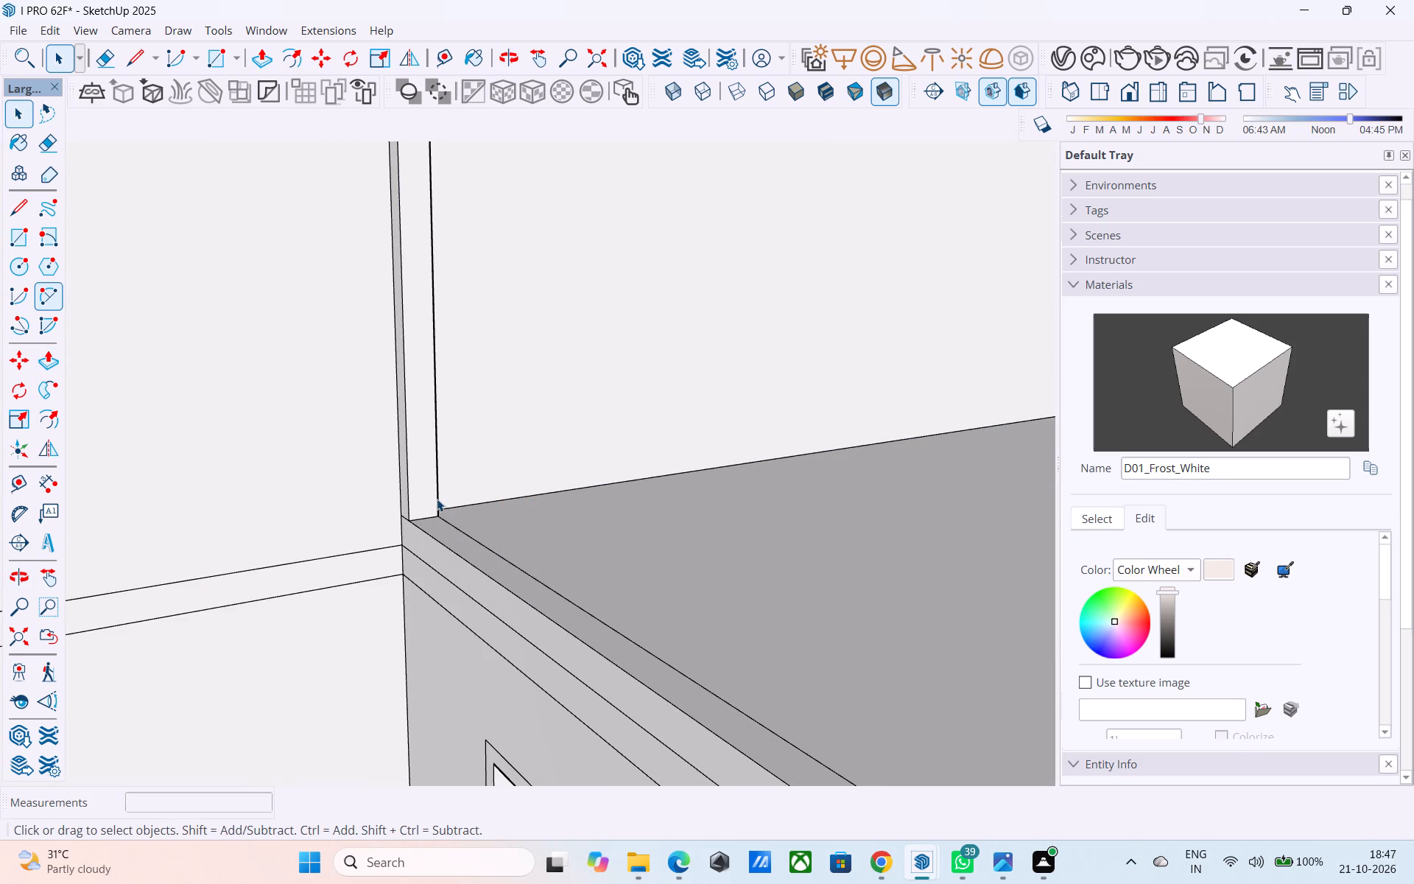
key("r")
key("l")
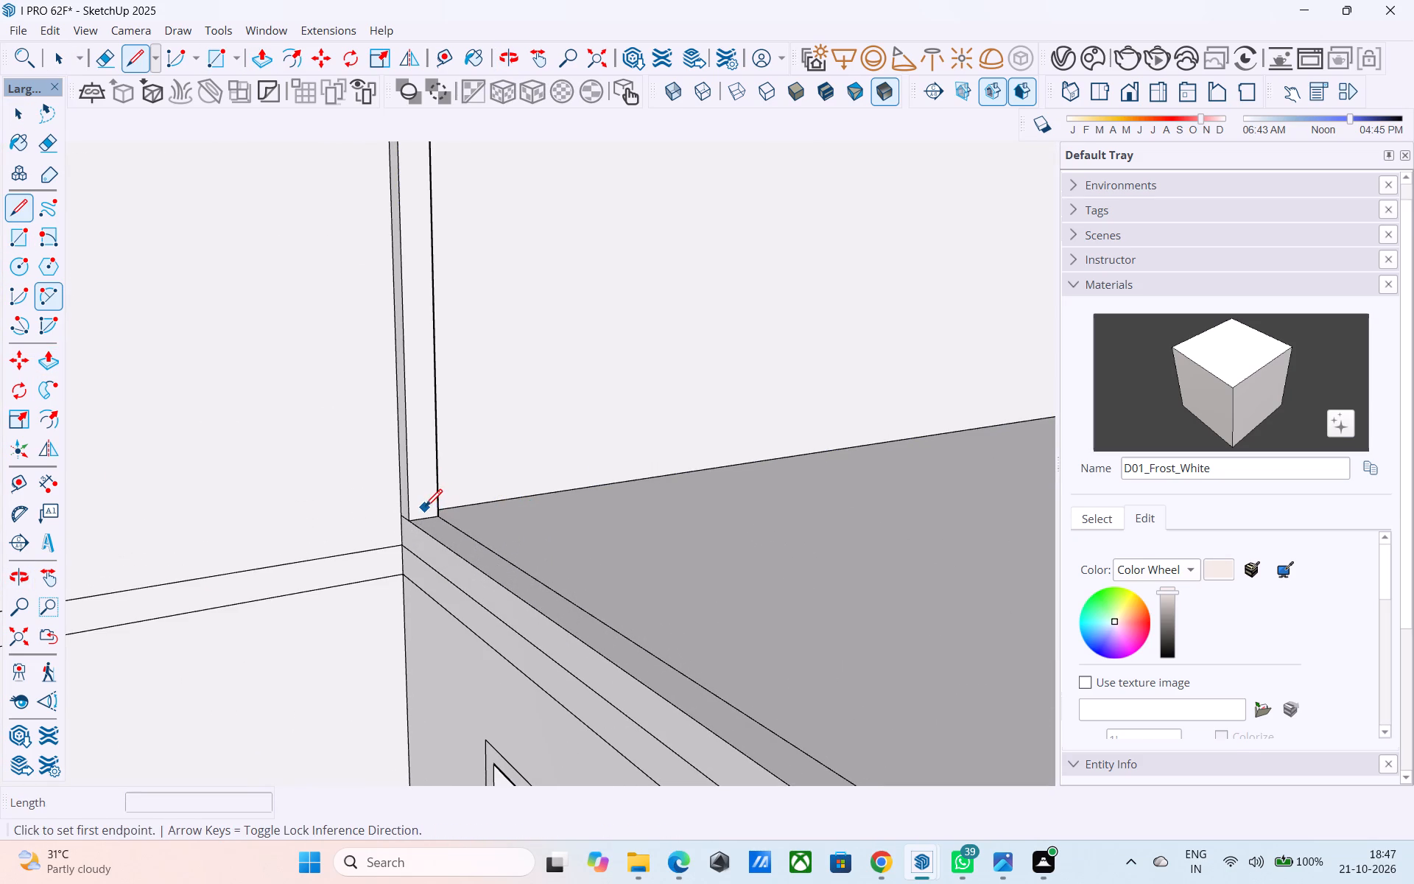
key("space")
left_click(426, 519)
key("m")
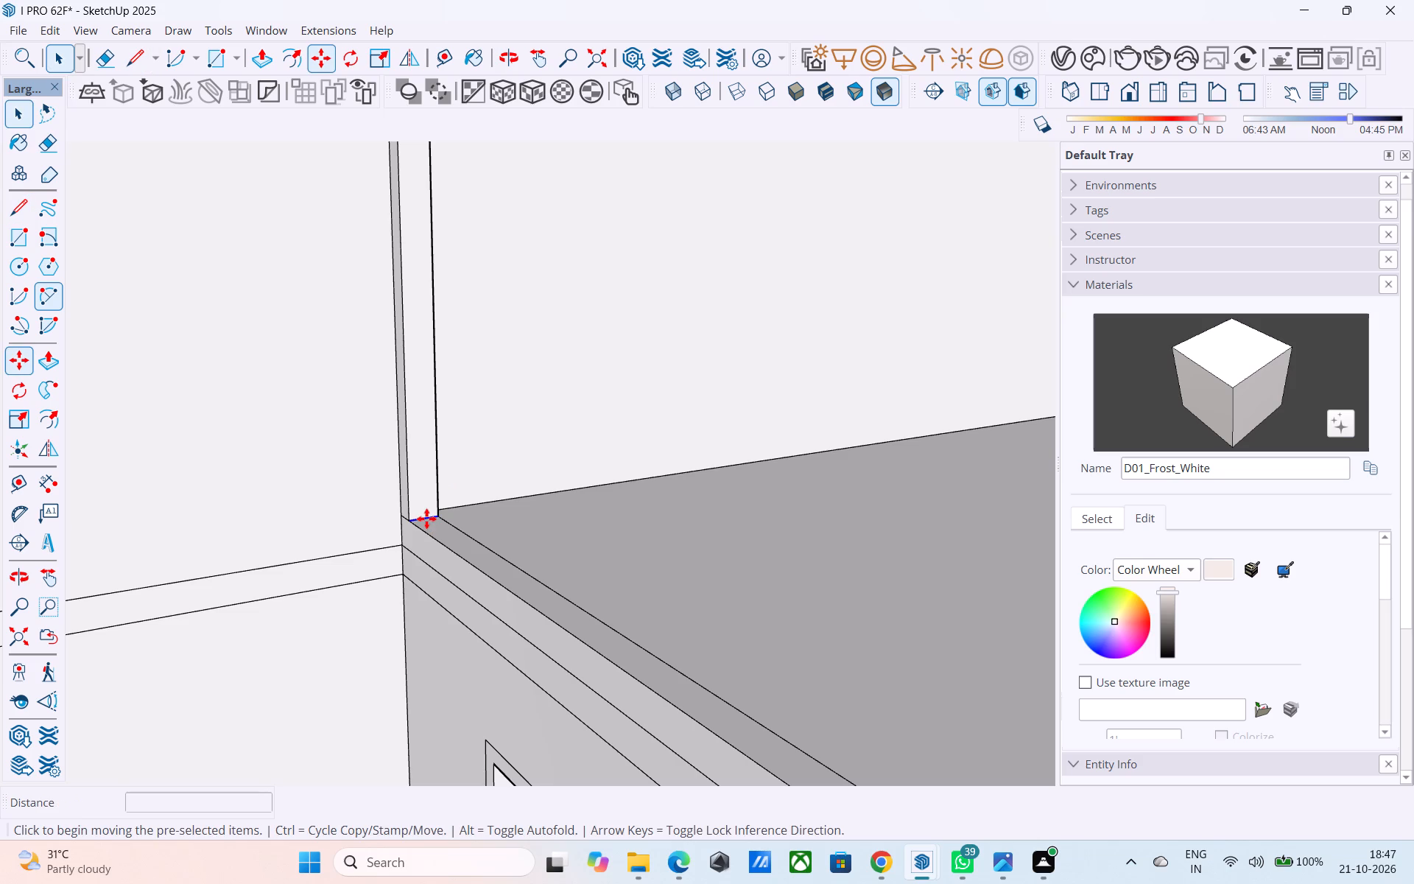
left_click(438, 507)
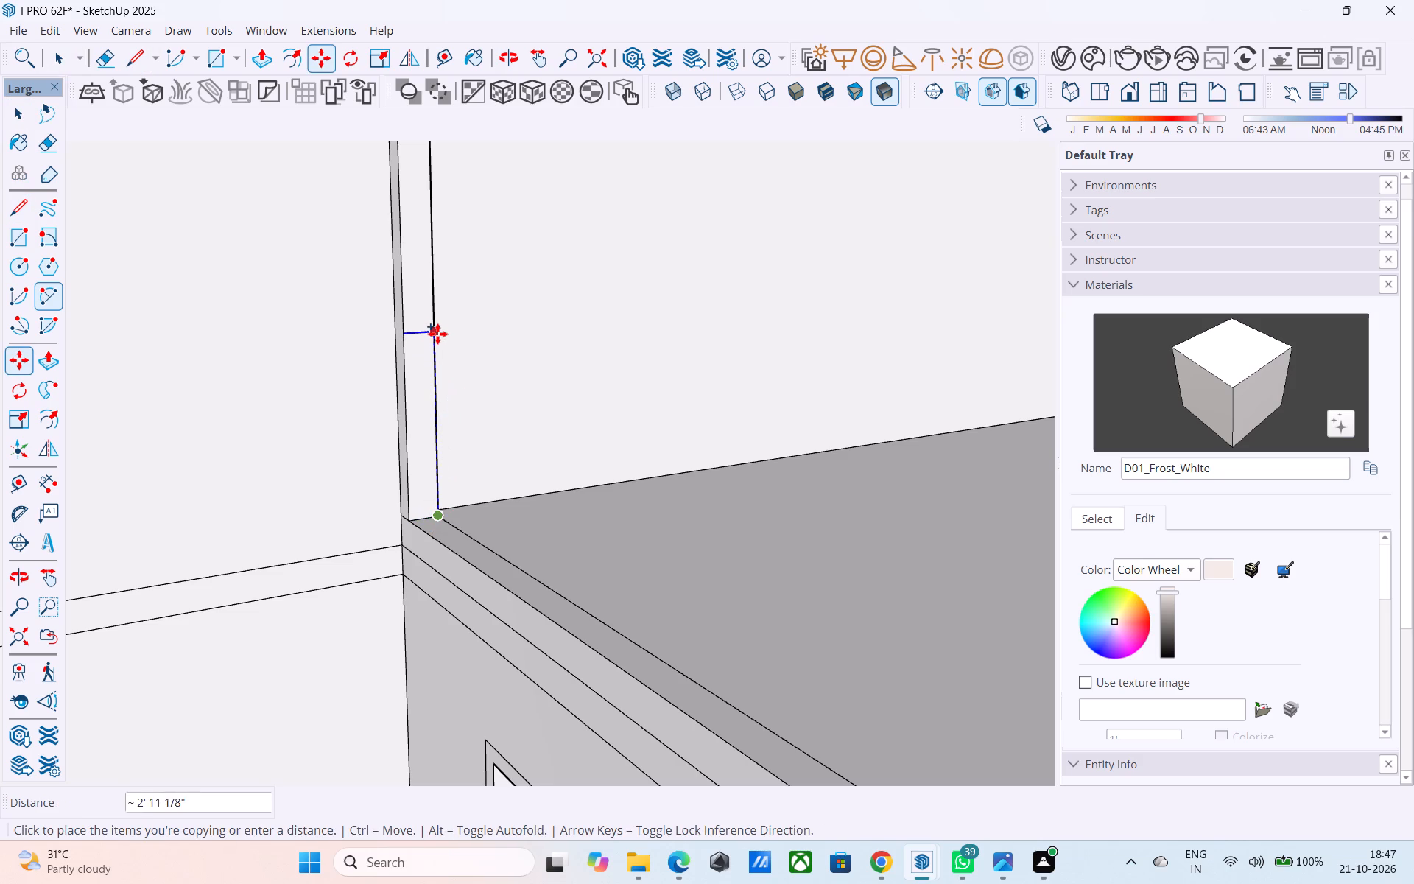
type("3'")
key("Return")
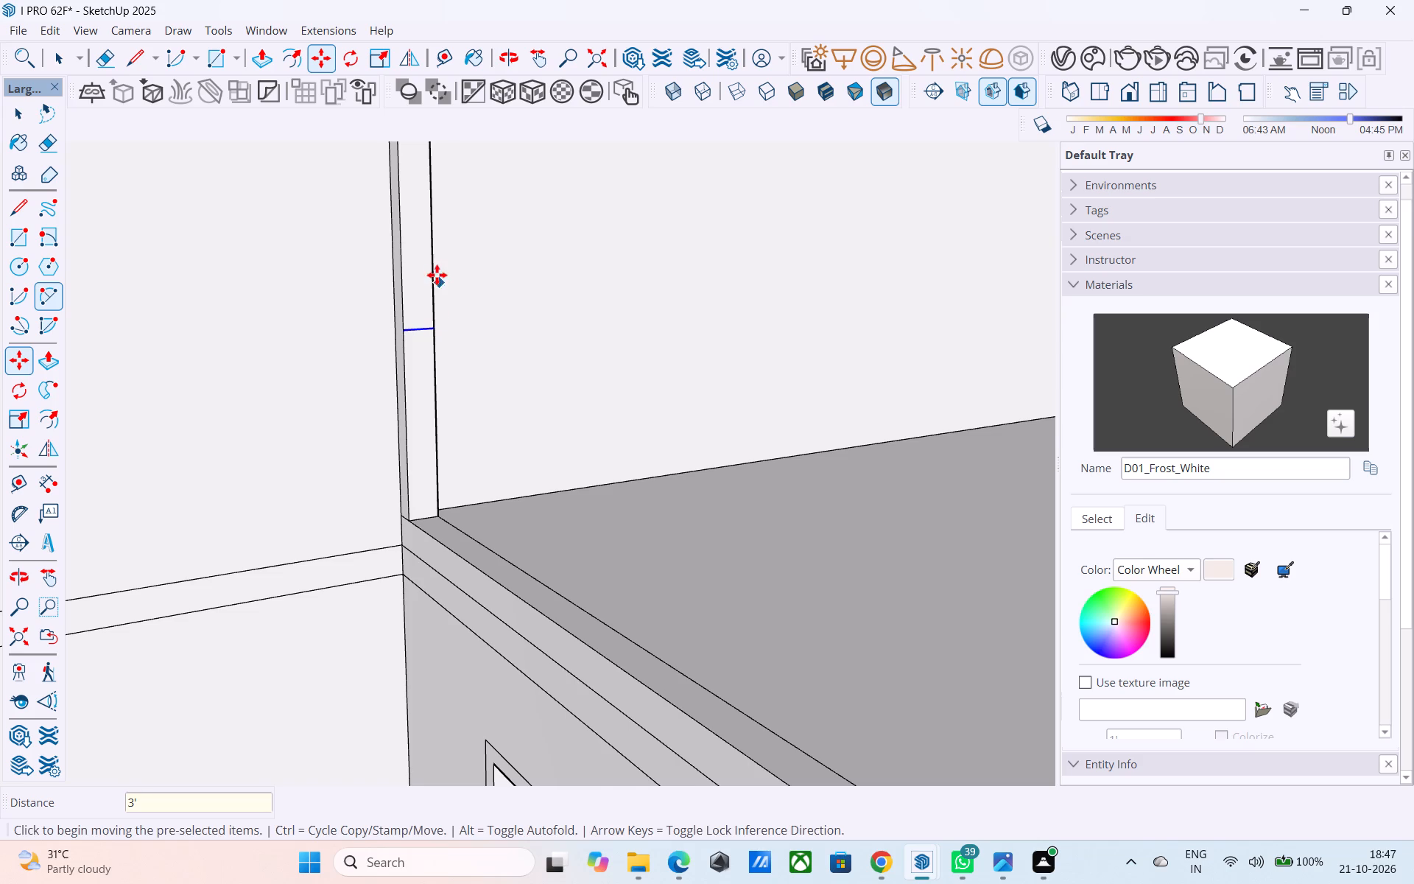
Draw a 4" by 4" square on the corner post's face, just below the copied 3' line.
scroll(437, 274, "up", 1)
left_click(216, 66)
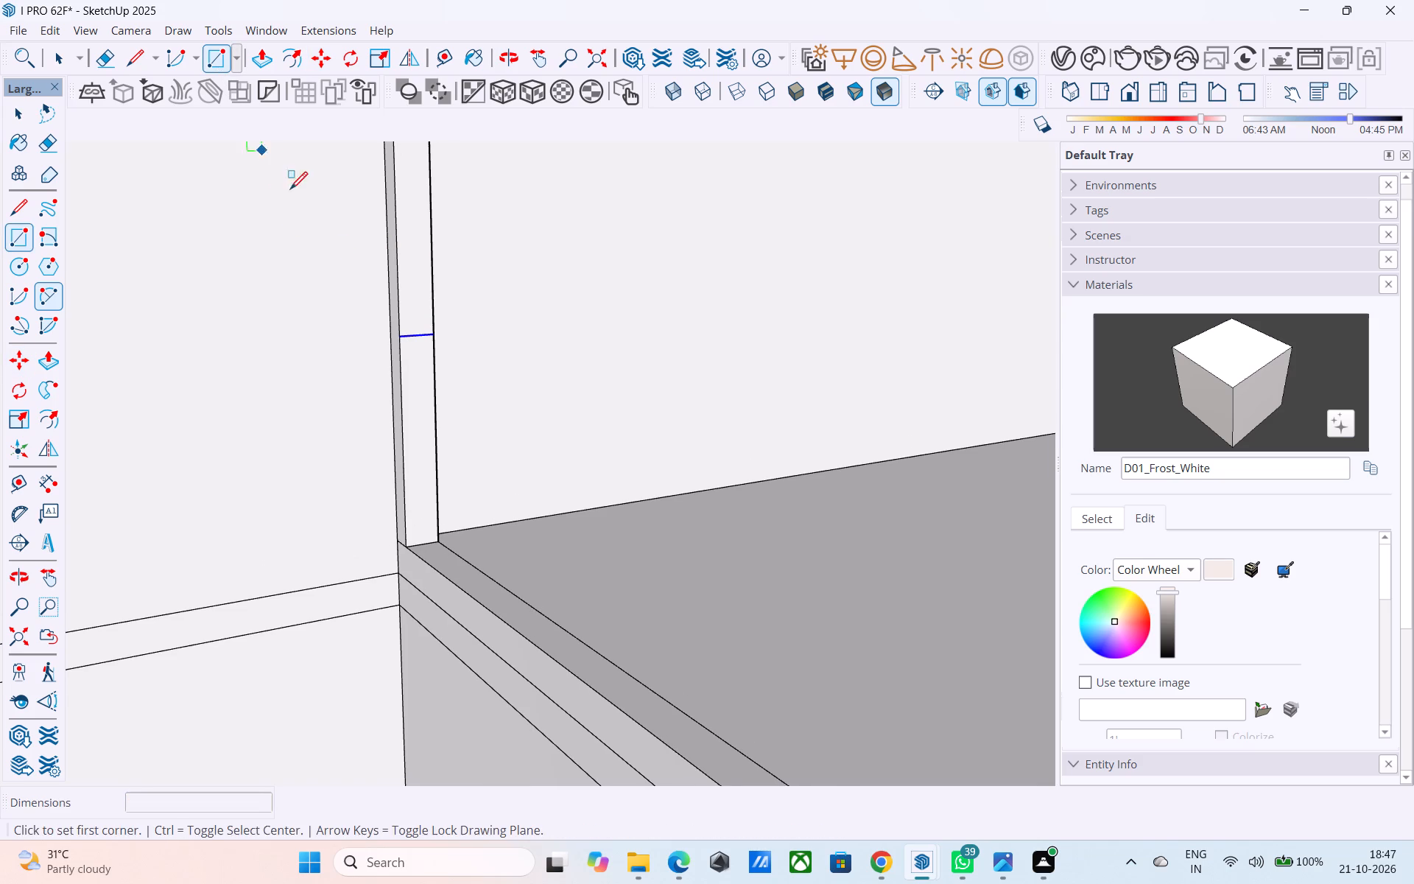
middle_click_drag(410, 330, 379, 311)
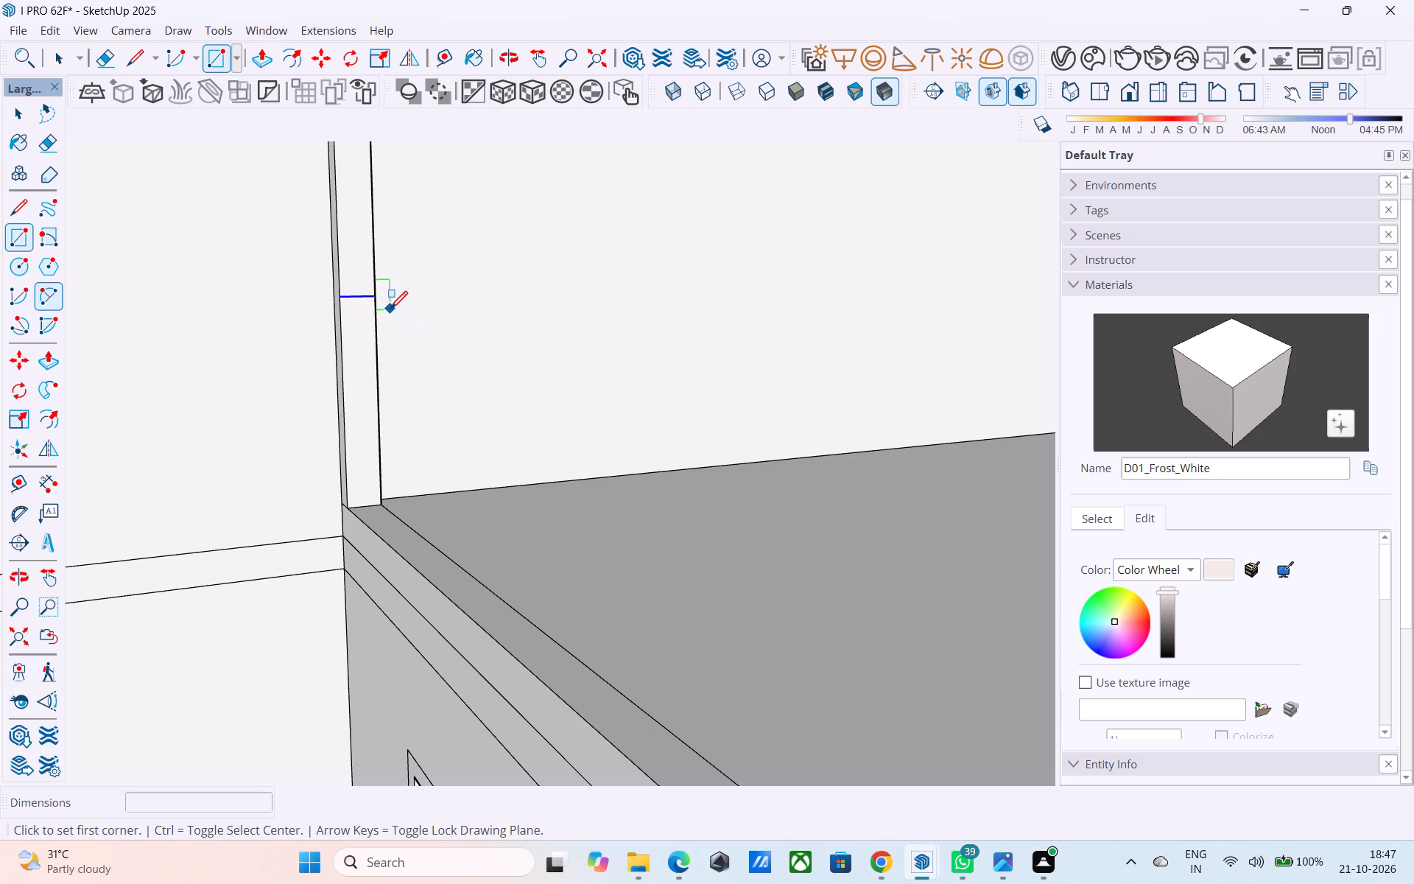
scroll(357, 309, "up", 6)
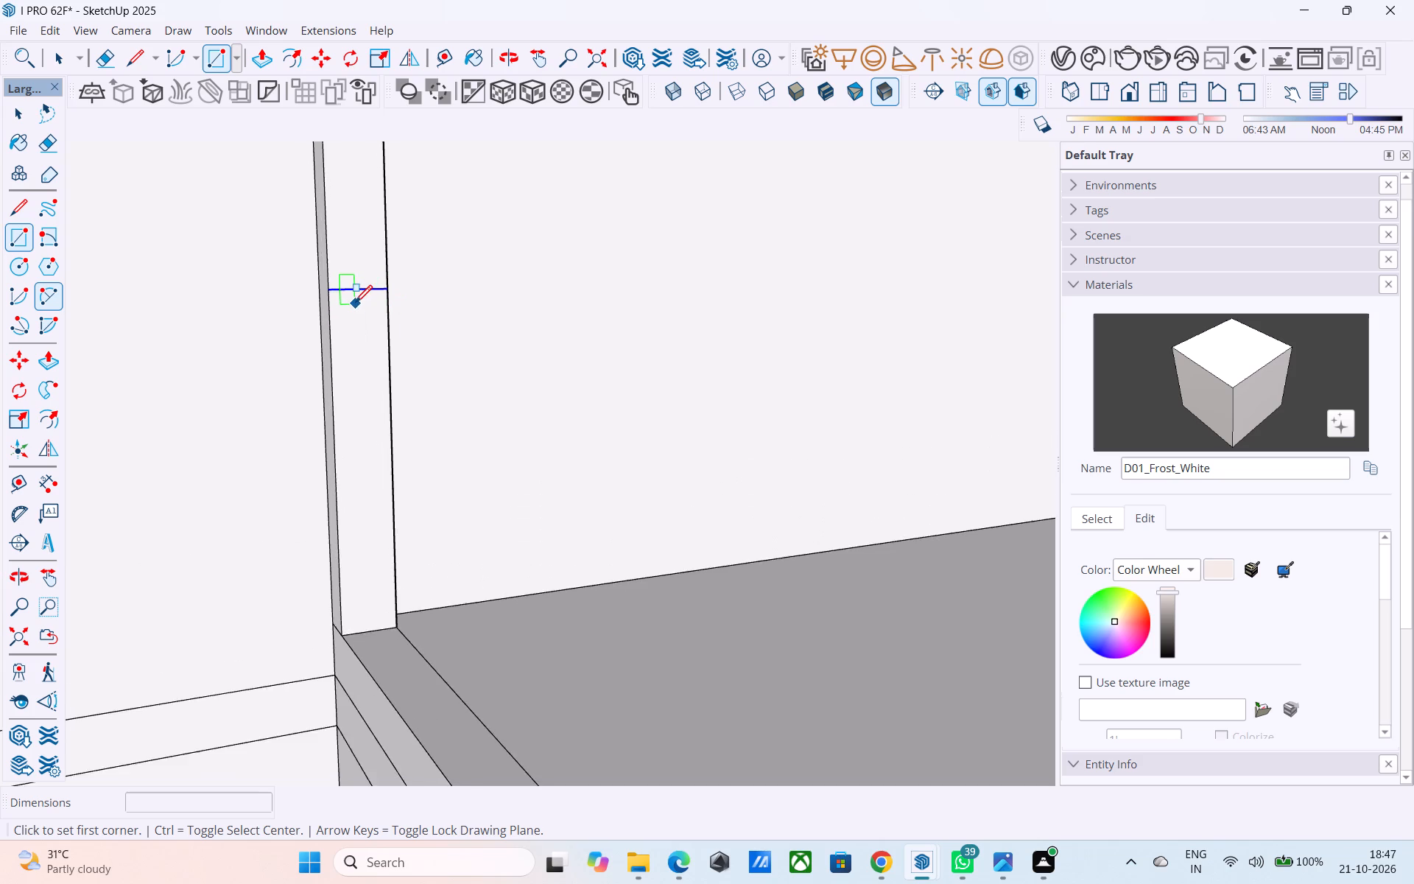
scroll(355, 304, "up", 1)
middle_click_drag(353, 304, 316, 313)
scroll(319, 313, "up", 2)
left_click(350, 298)
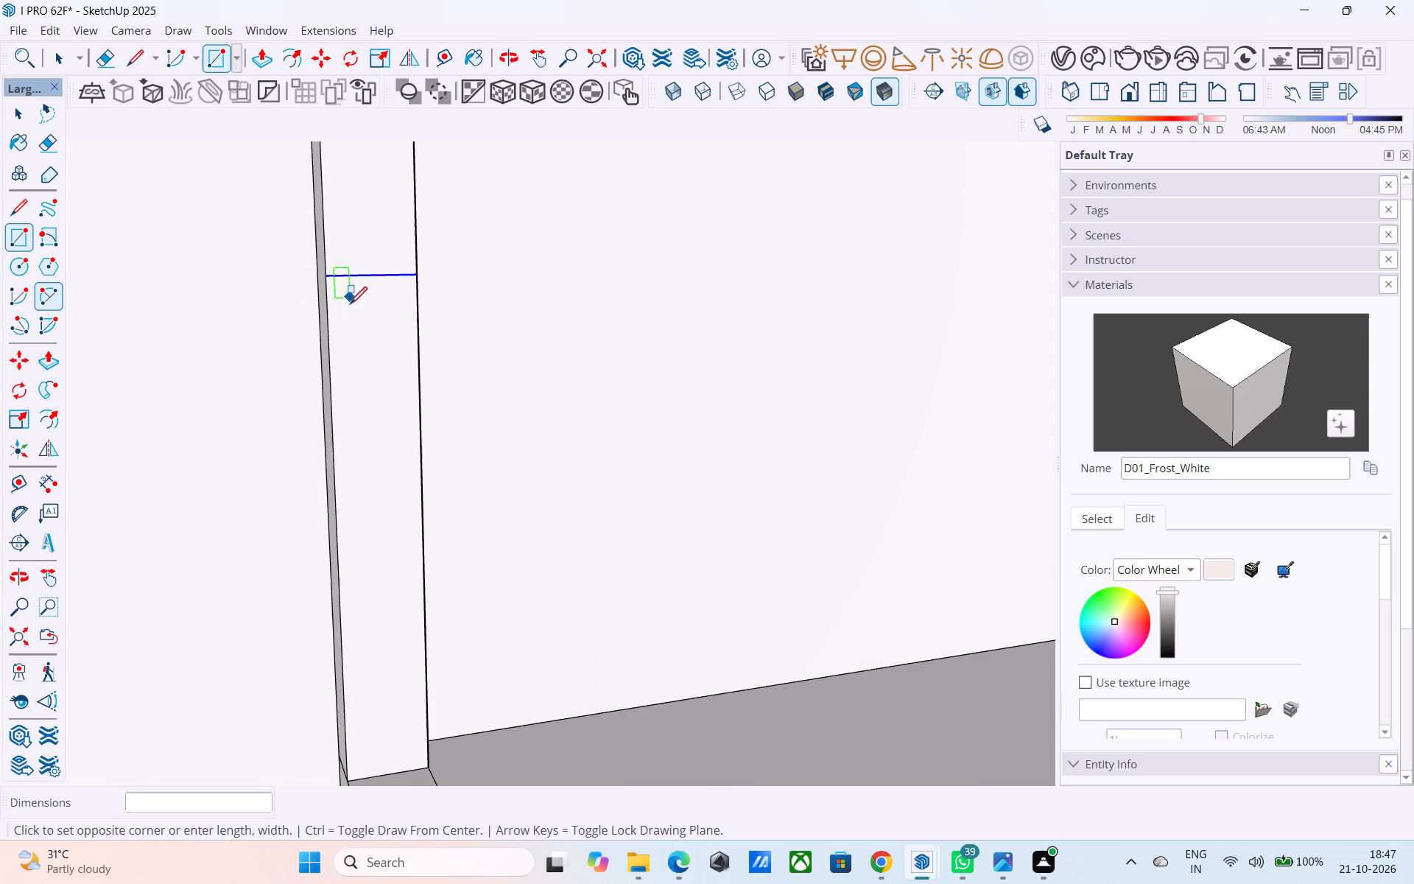
type("4\"")
key("comma")
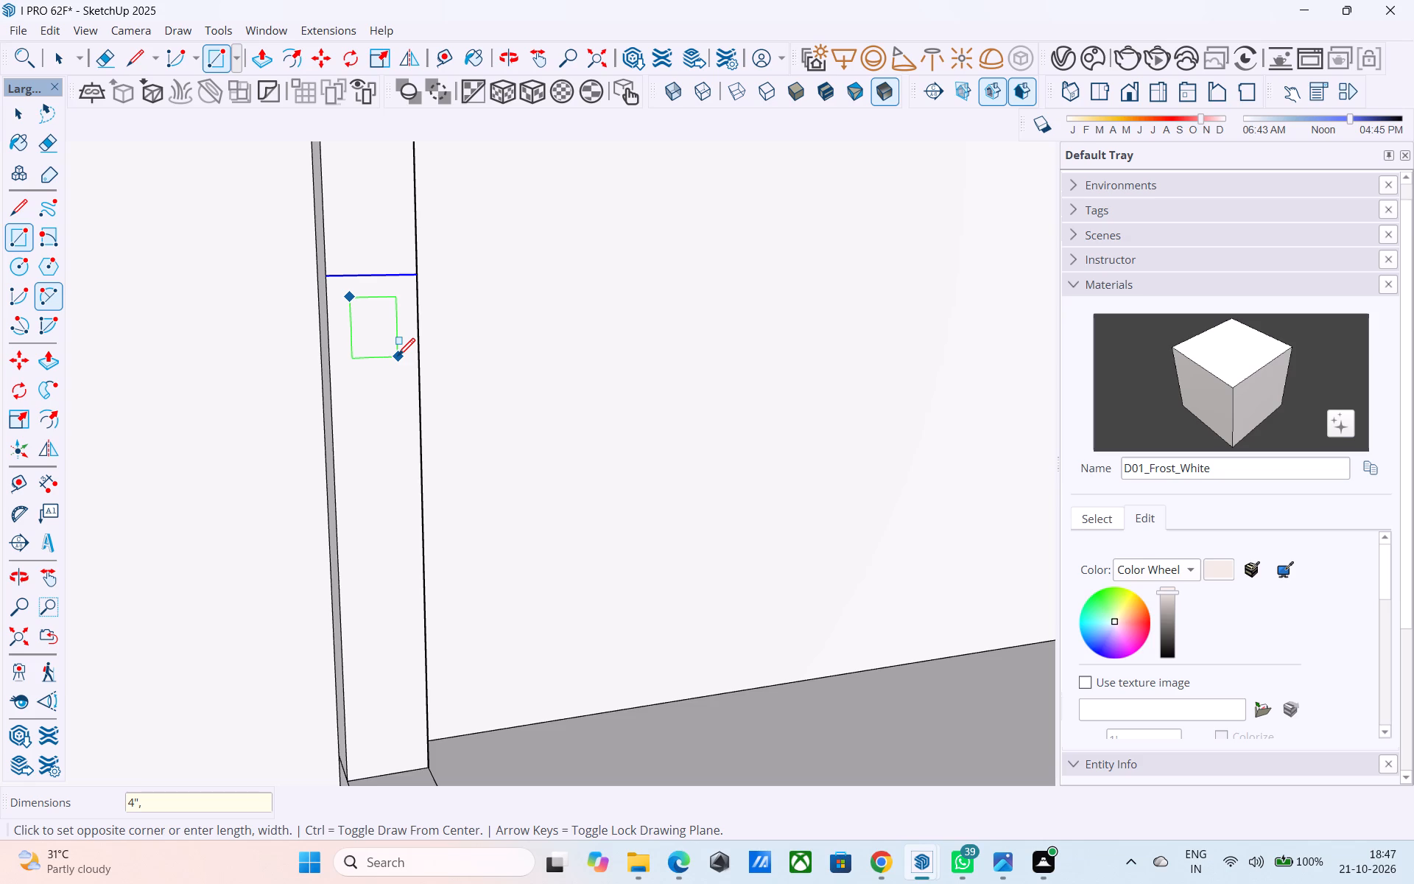
type("4\"")
key("Return")
key("space")
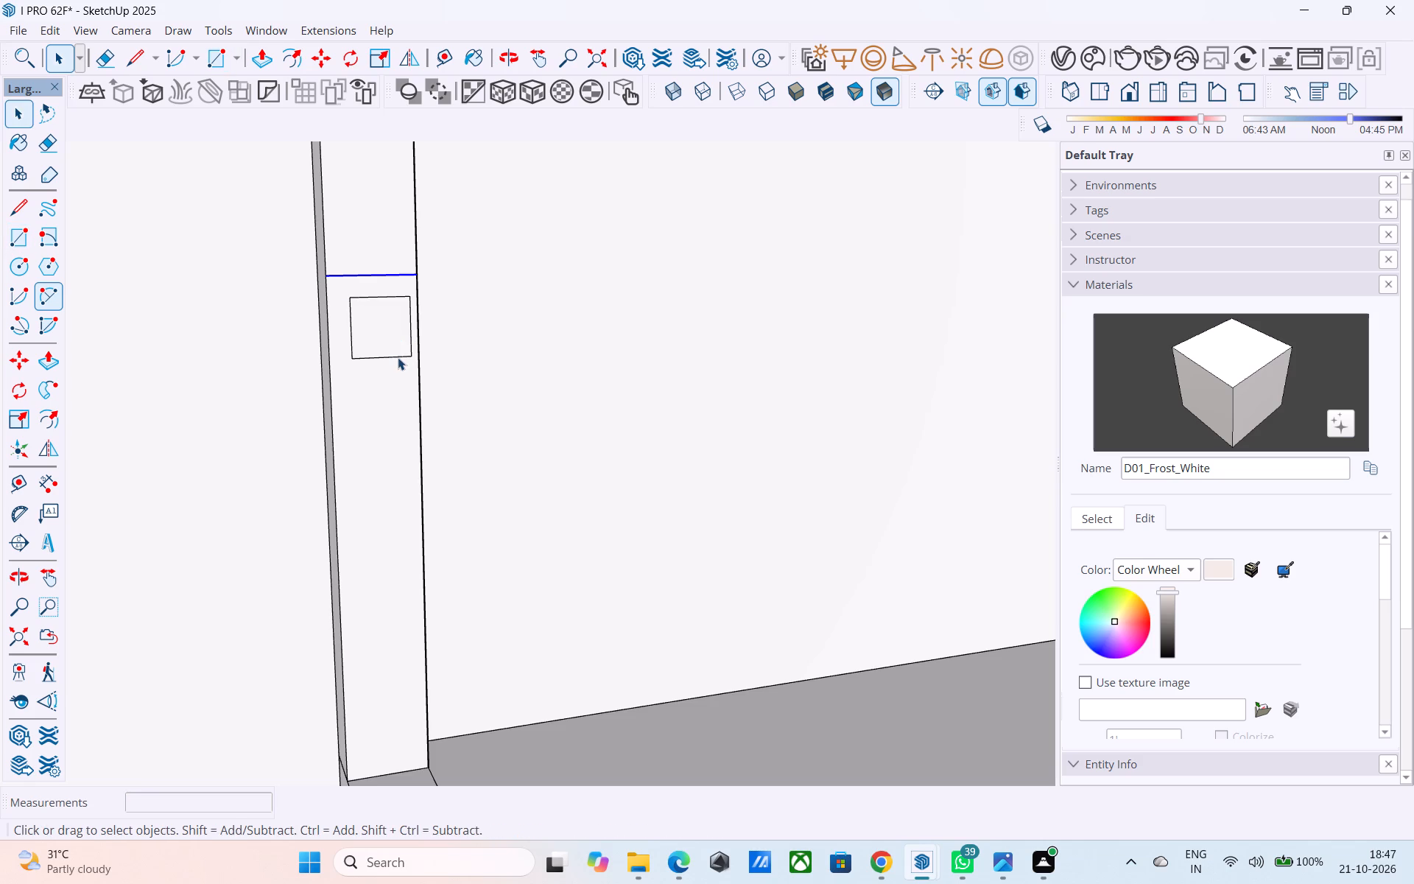
Copy the square about 2' 4 1/2" down to the post's base and divide the distance into 4 equal spacings.
left_click(388, 339)
key("m")
left_click(410, 349)
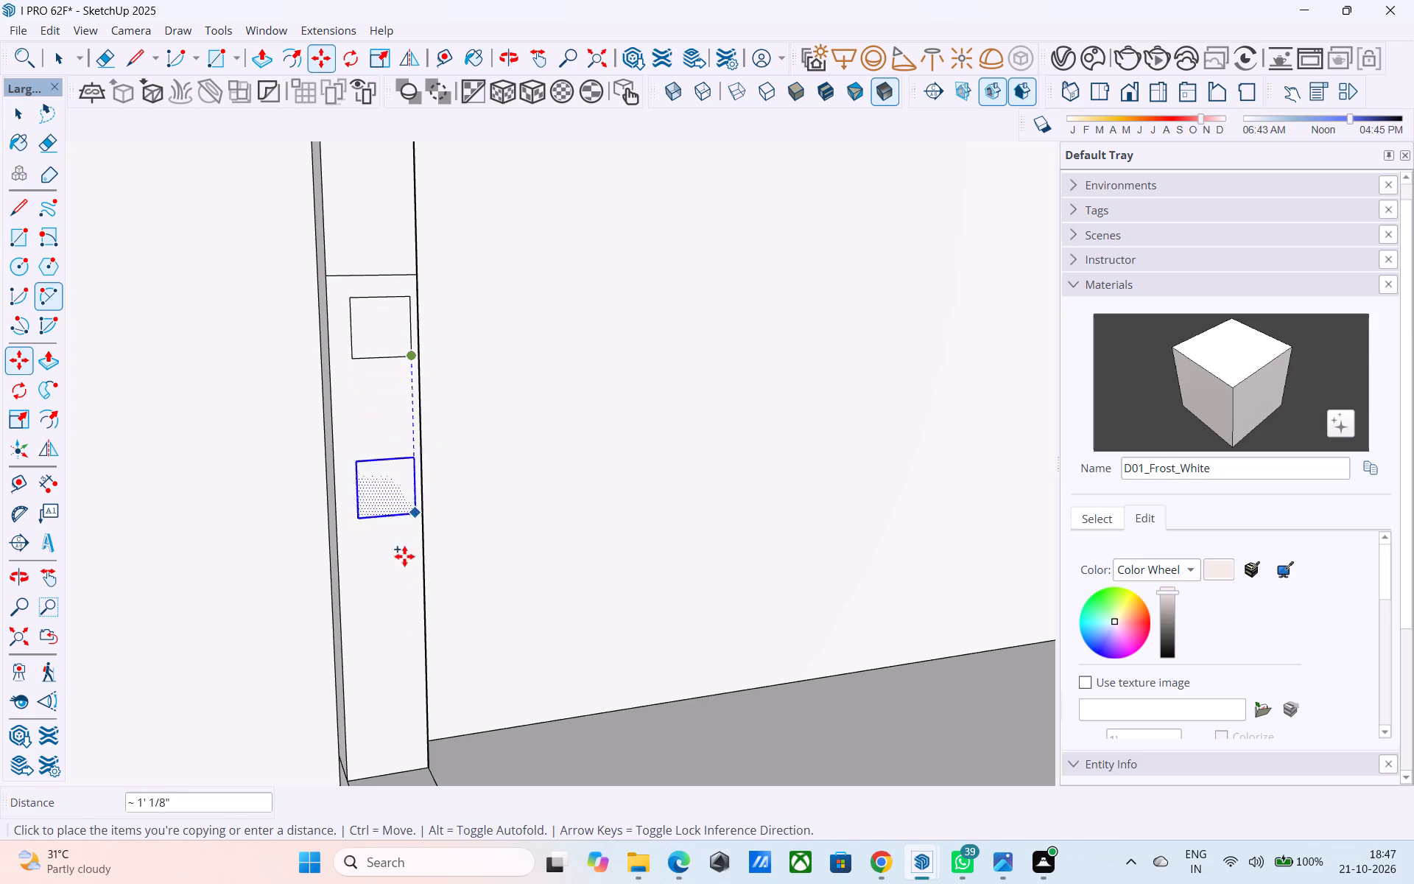
left_click(418, 743)
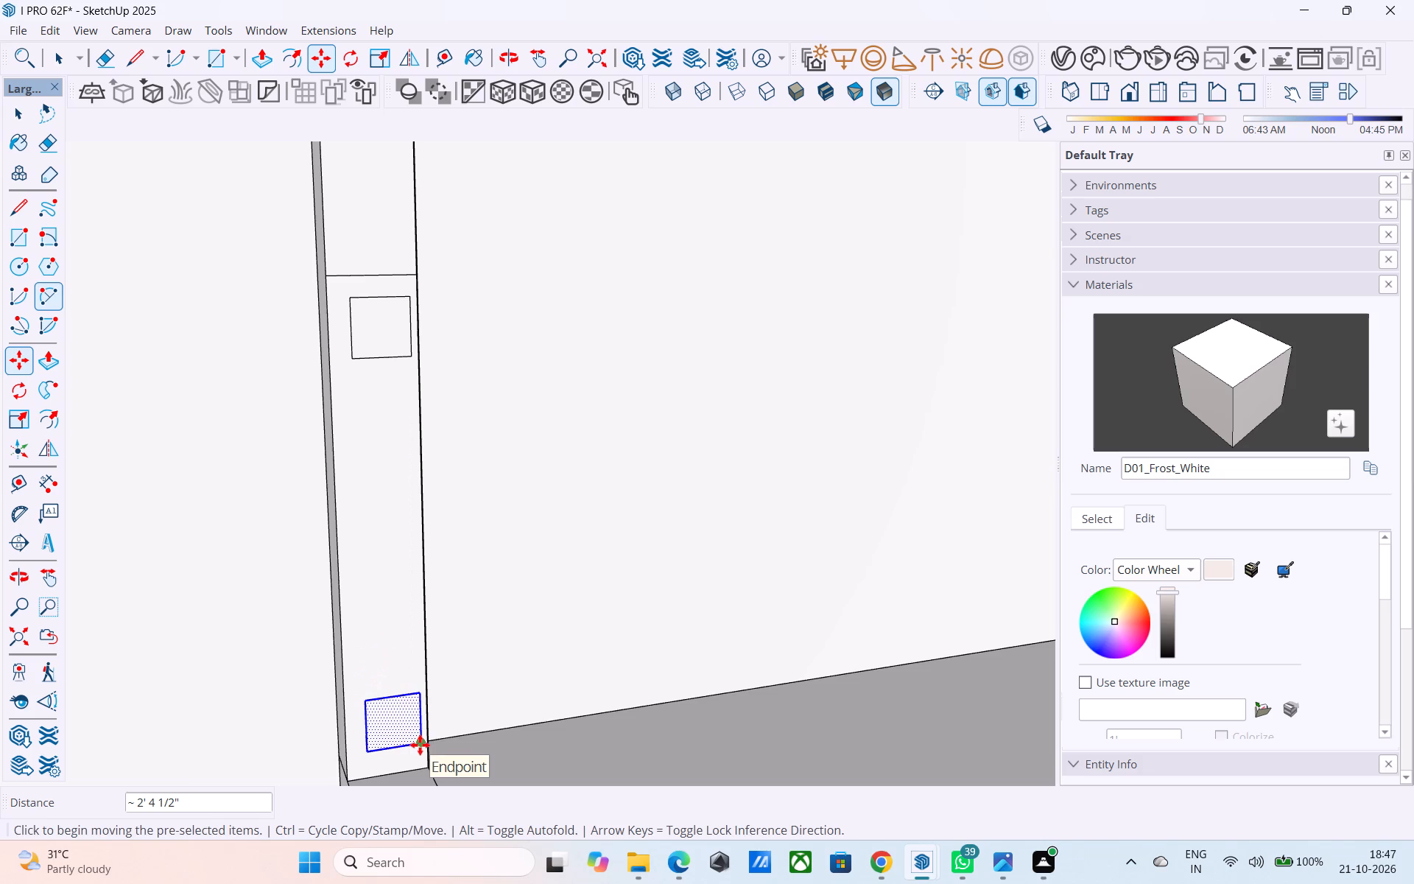
key("slash")
type("4'")
key("Return")
Extrude the top square 14' 1" across the open side to the opposite post, forming a rail.
scroll(438, 633, "down", 7)
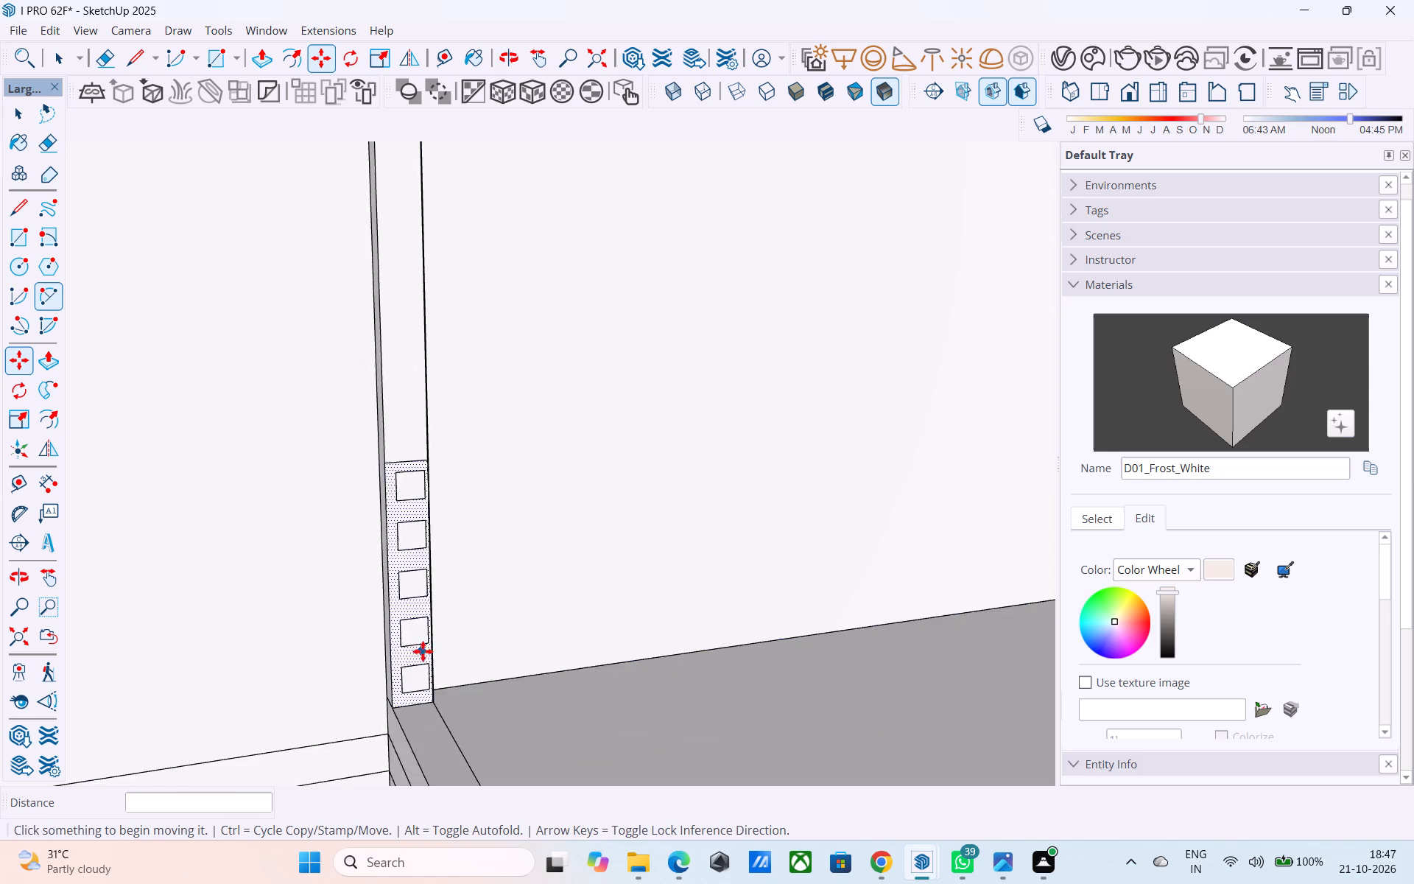
middle_click_drag(423, 651, 546, 661)
scroll(298, 555, "down", 7)
scroll(573, 550, "up", 7)
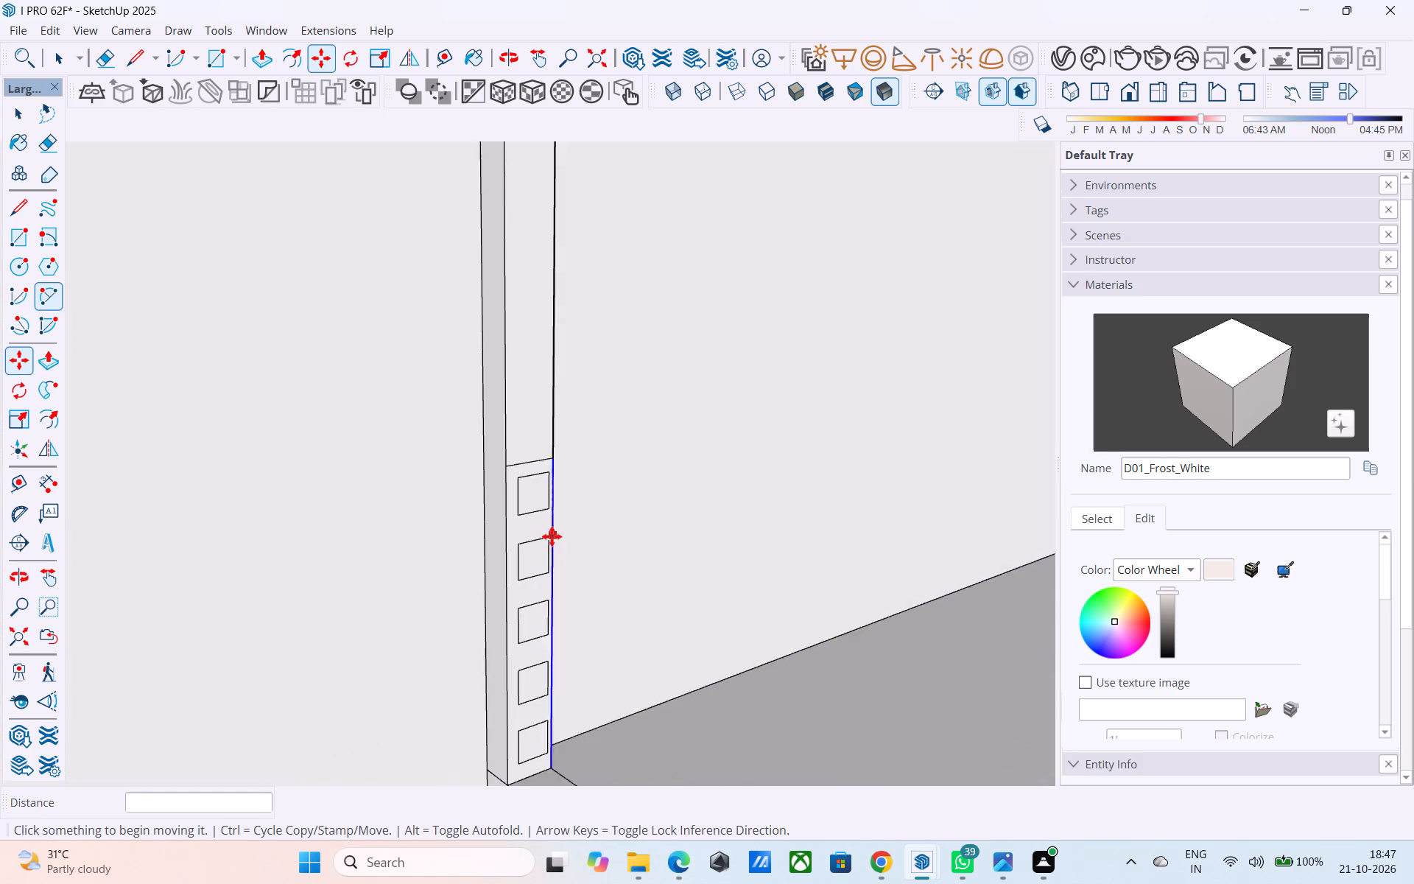
scroll(552, 536, "up", 3)
left_click(519, 488)
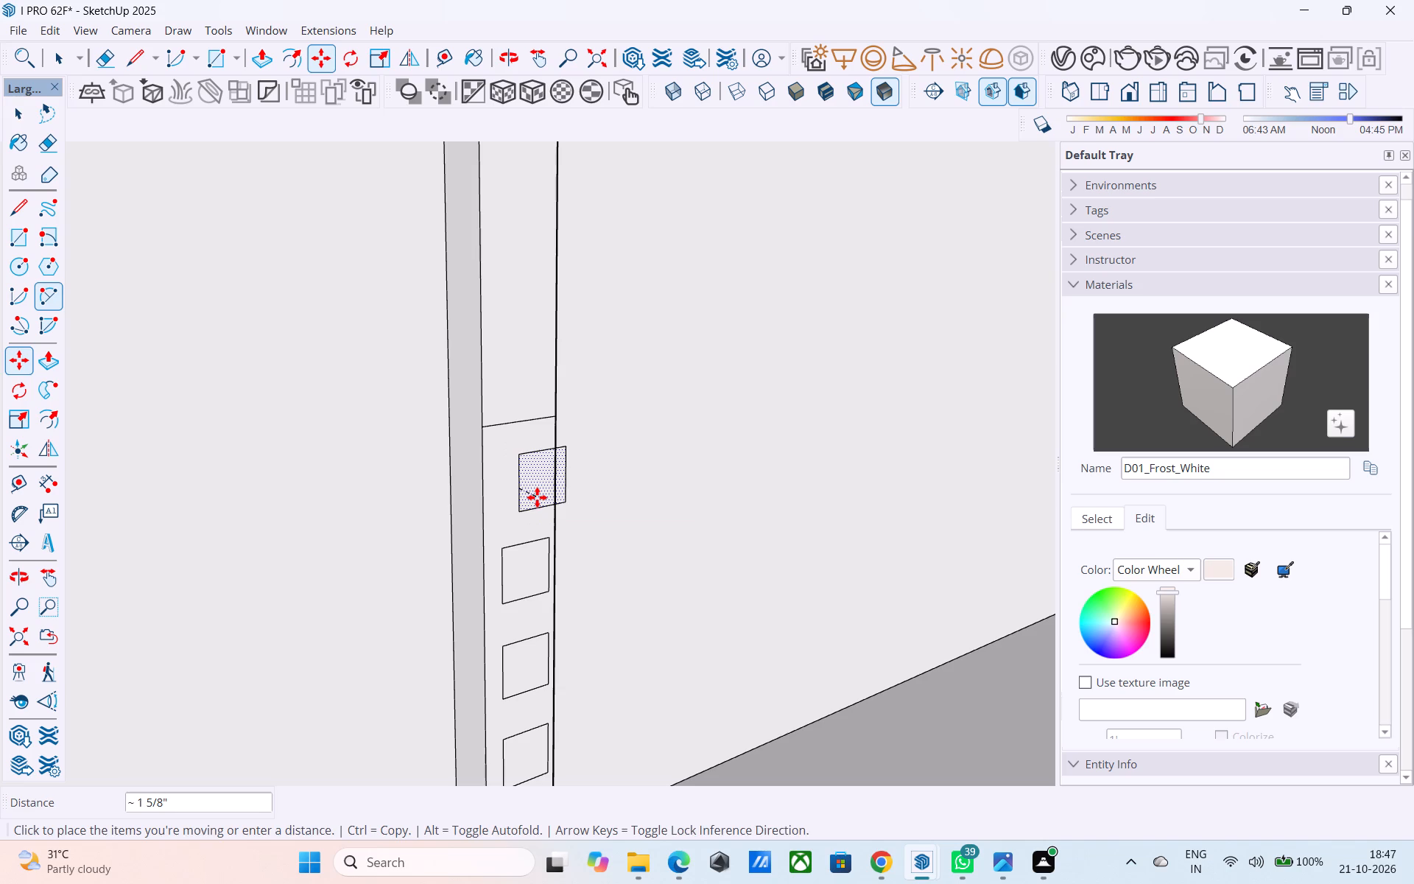
key("space")
left_click(524, 473)
key("p")
left_click(524, 472)
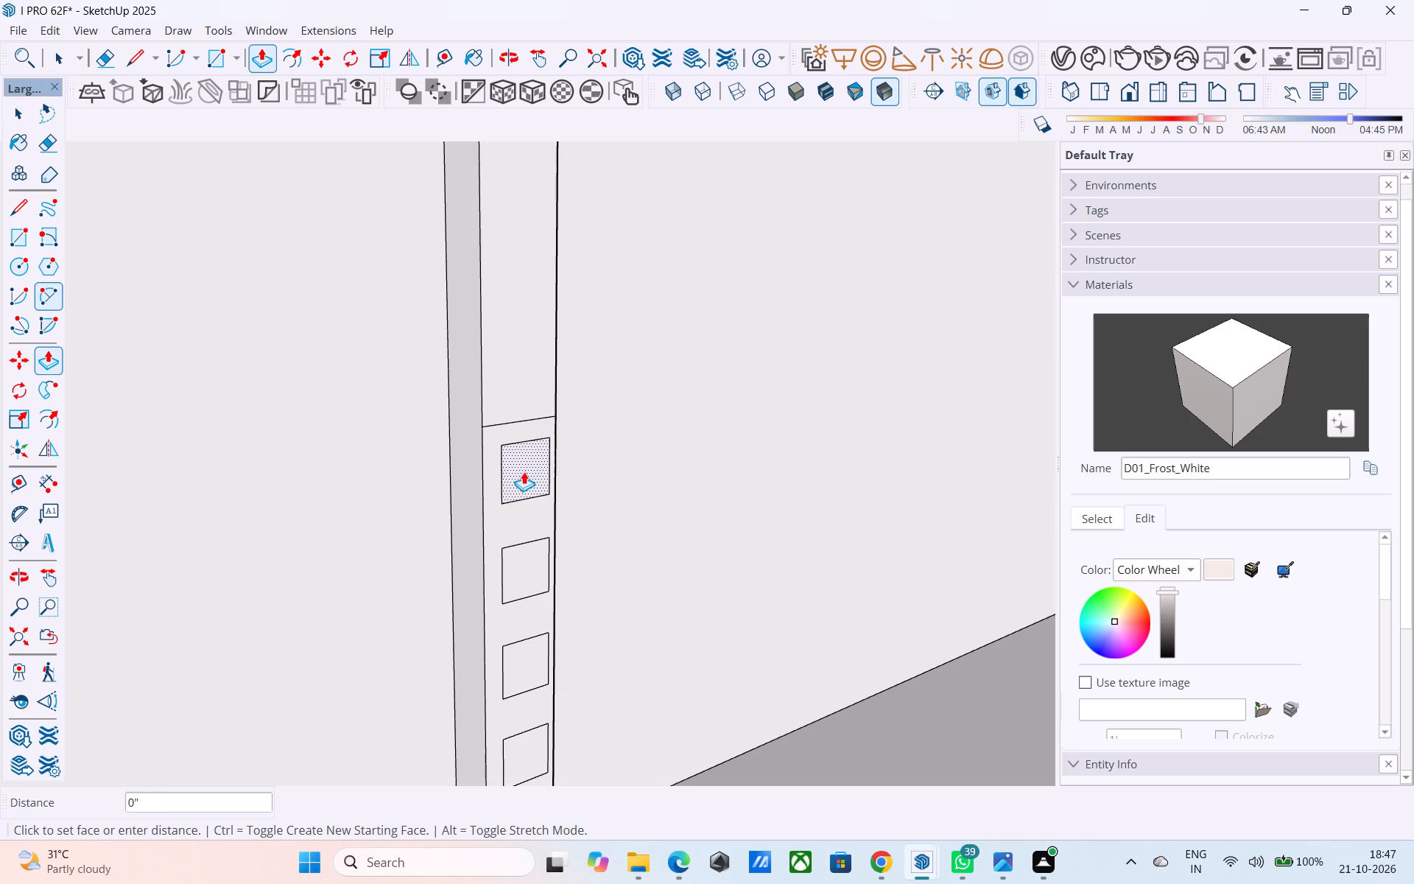
scroll(530, 472, "down", 20)
scroll(530, 472, "down", 7)
middle_click_drag(573, 494, 725, 550)
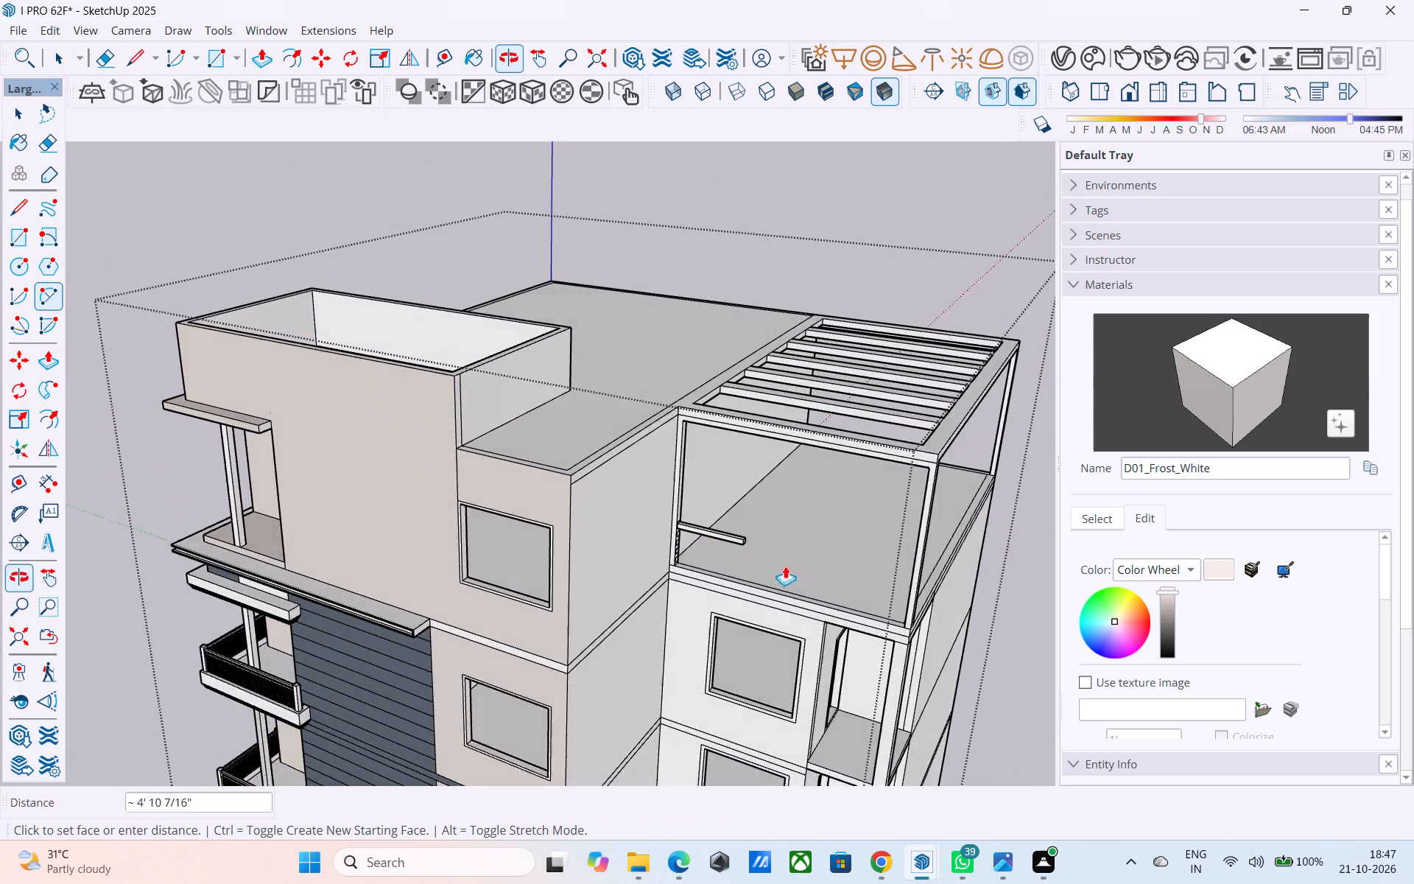
scroll(815, 561, "up", 7)
scroll(848, 524, "down", 1)
middle_click_drag(850, 522, 710, 485)
scroll(910, 484, "up", 7)
left_click(1026, 542)
Repeat the 14' 1" extrusion on the second square from the top to form a second rail.
middle_click_drag(897, 514, 739, 427)
scroll(760, 413, "down", 14)
middle_click_drag(532, 362, 492, 341)
scroll(482, 345, "up", 5)
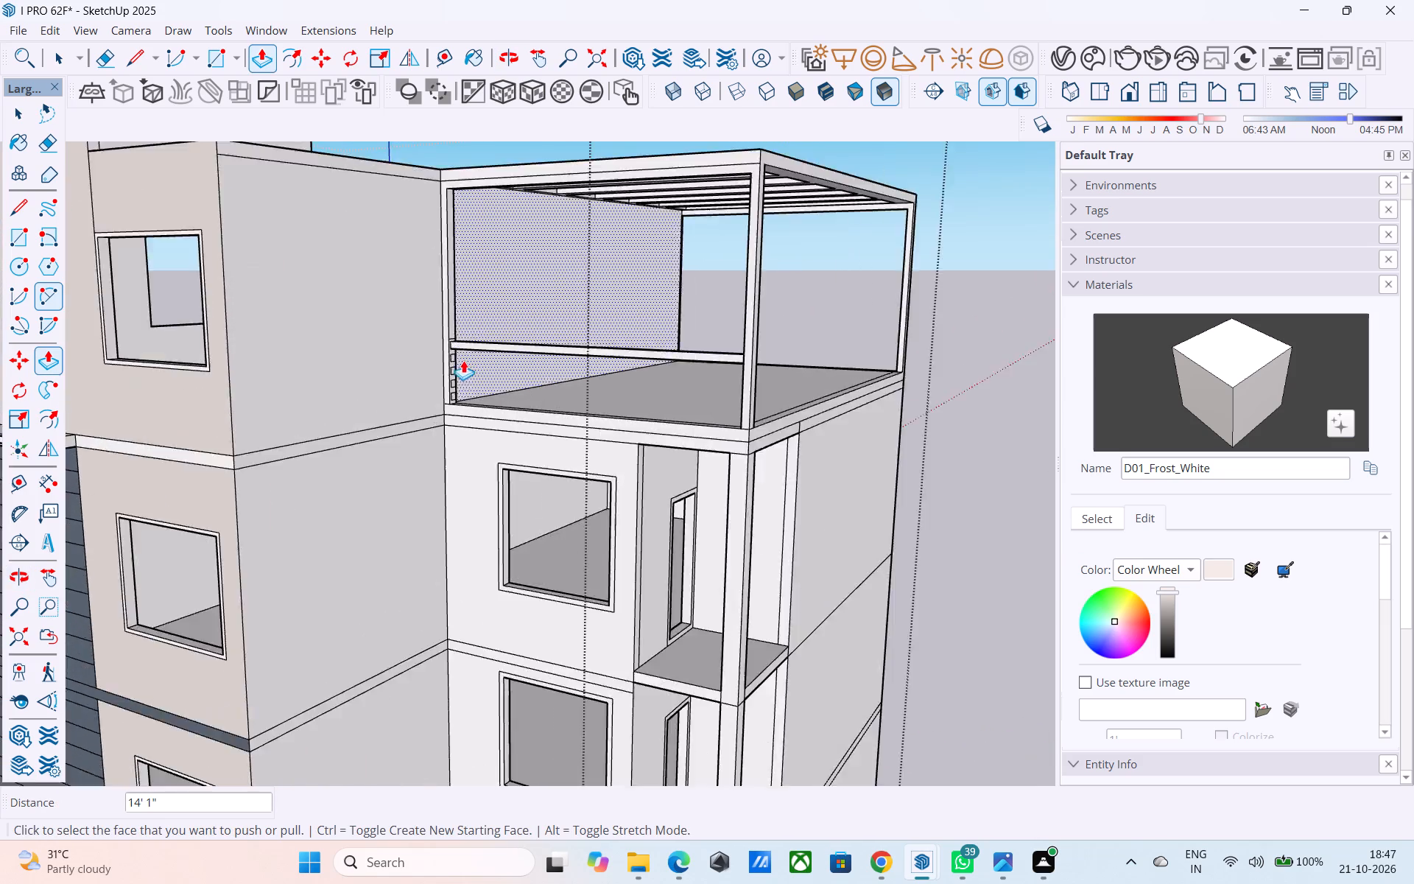
scroll(463, 360, "up", 19)
double_click(423, 352)
Draw a 2" by 2" square on the underside of the lower rail, near its end at the corner post.
scroll(363, 337, "down", 12)
scroll(258, 338, "down", 3)
middle_click_drag(441, 329, 454, 293)
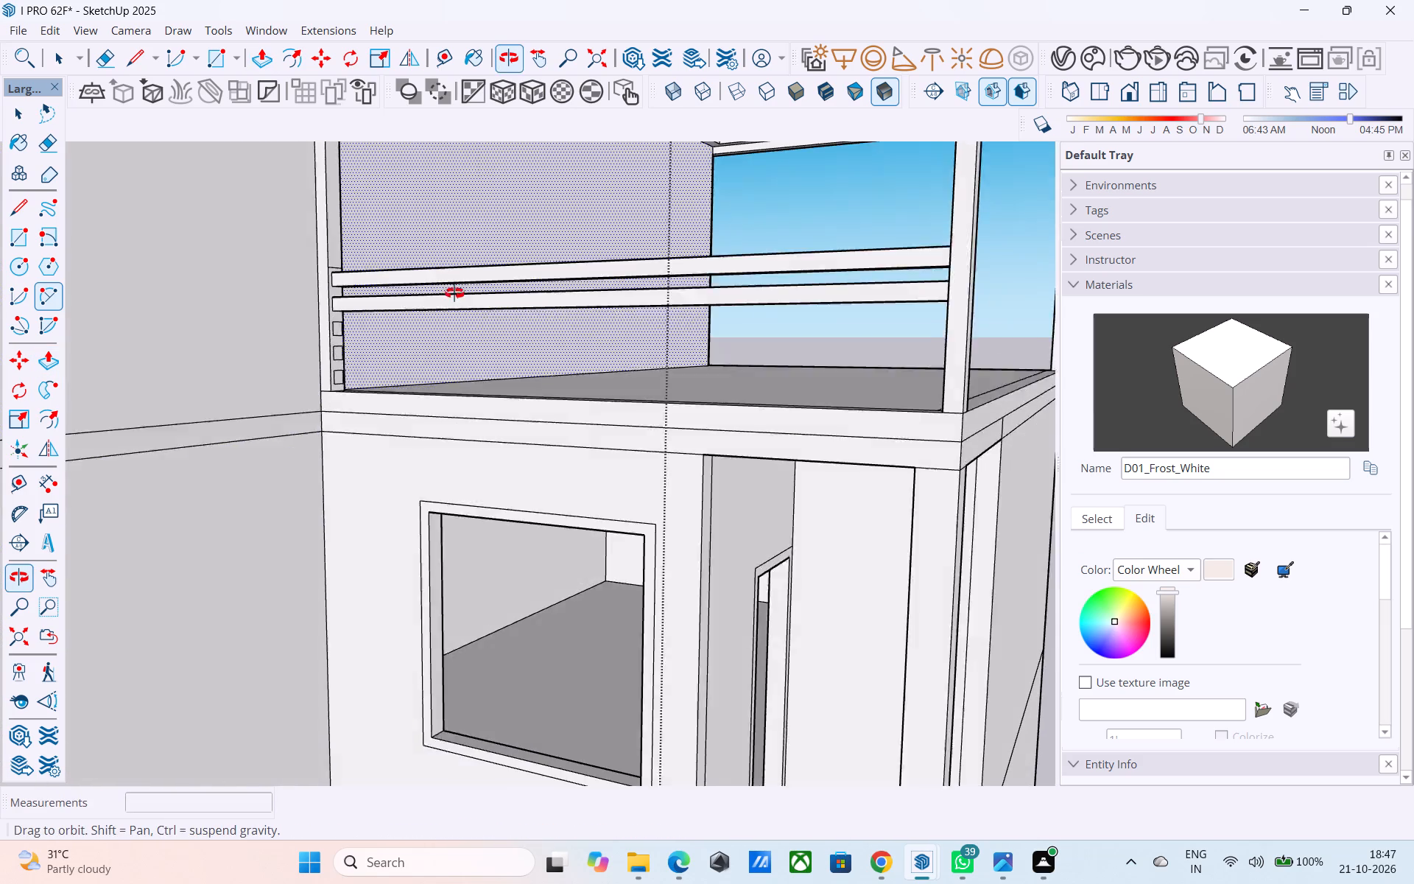
middle_click_drag(454, 293, 455, 284)
middle_click_drag(423, 284, 356, 590, "shift")
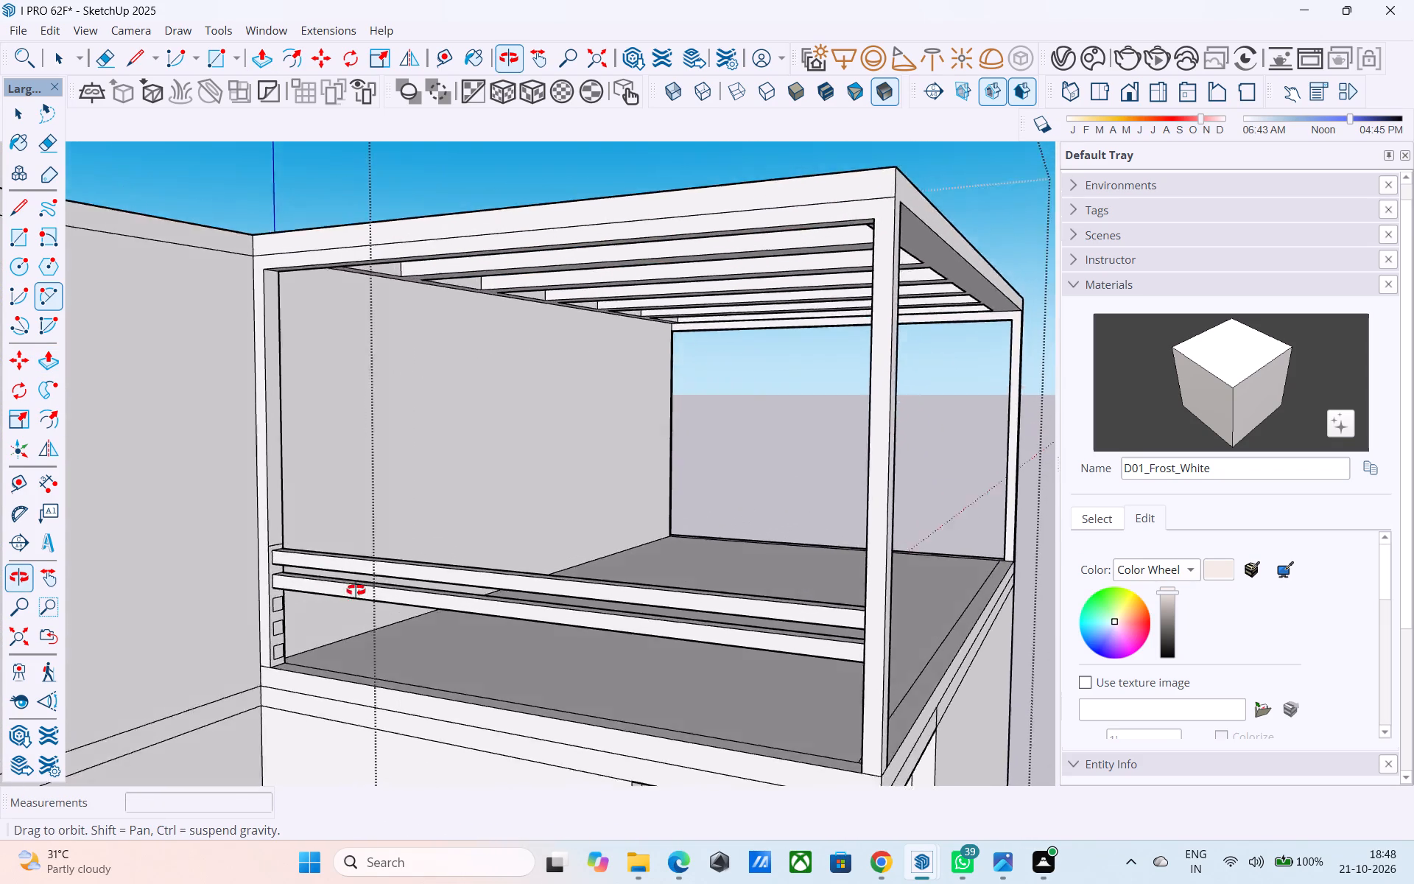
middle_click_drag(356, 590, 340, 633, "shift")
scroll(351, 559, "up", 2)
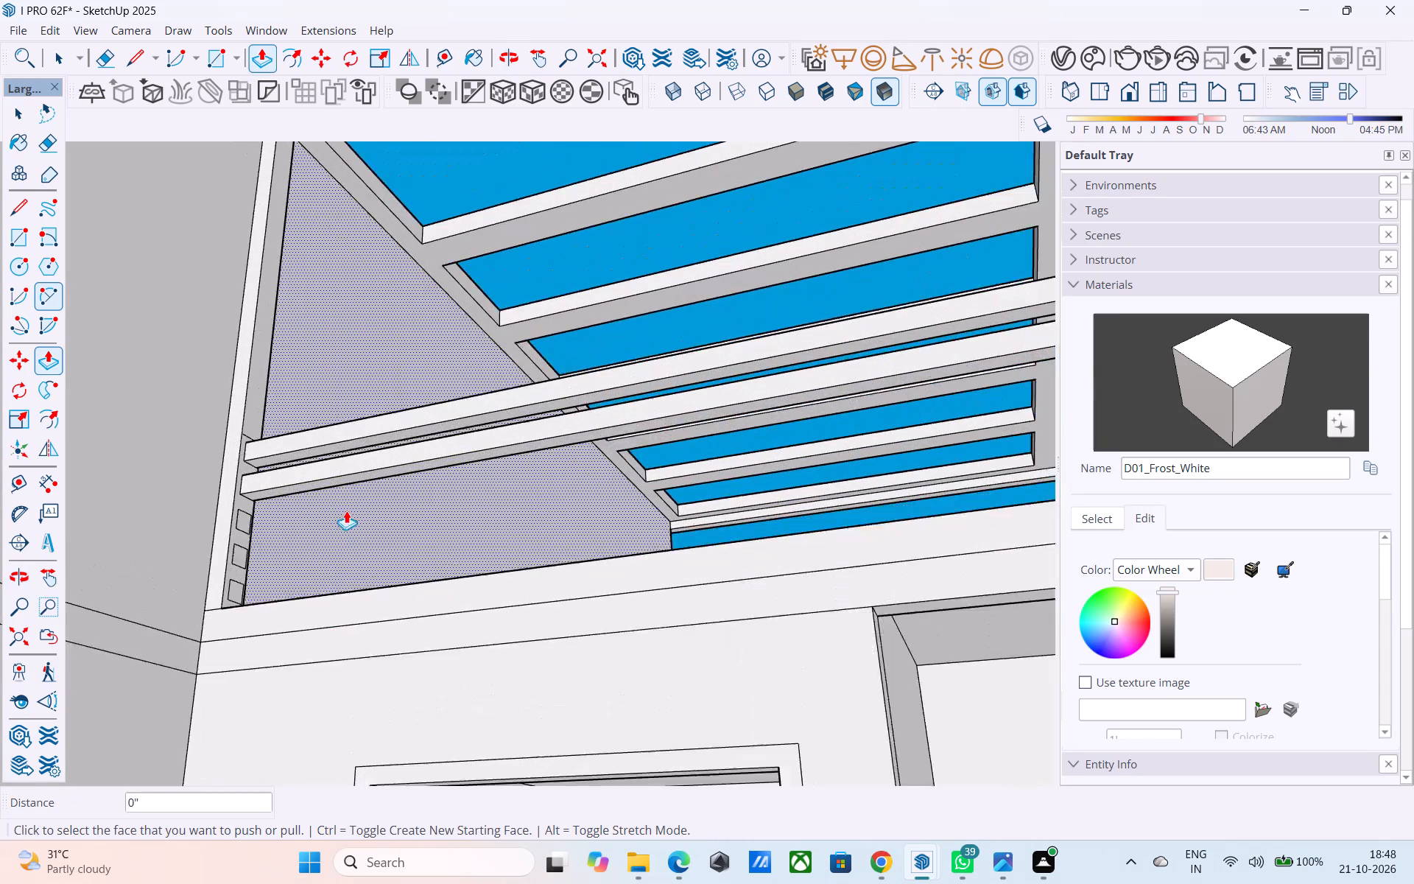
scroll(346, 511, "up", 6)
middle_click_drag(236, 494, 264, 421)
scroll(171, 514, "up", 6)
key("space")
scroll(167, 510, "up", 3)
key("r")
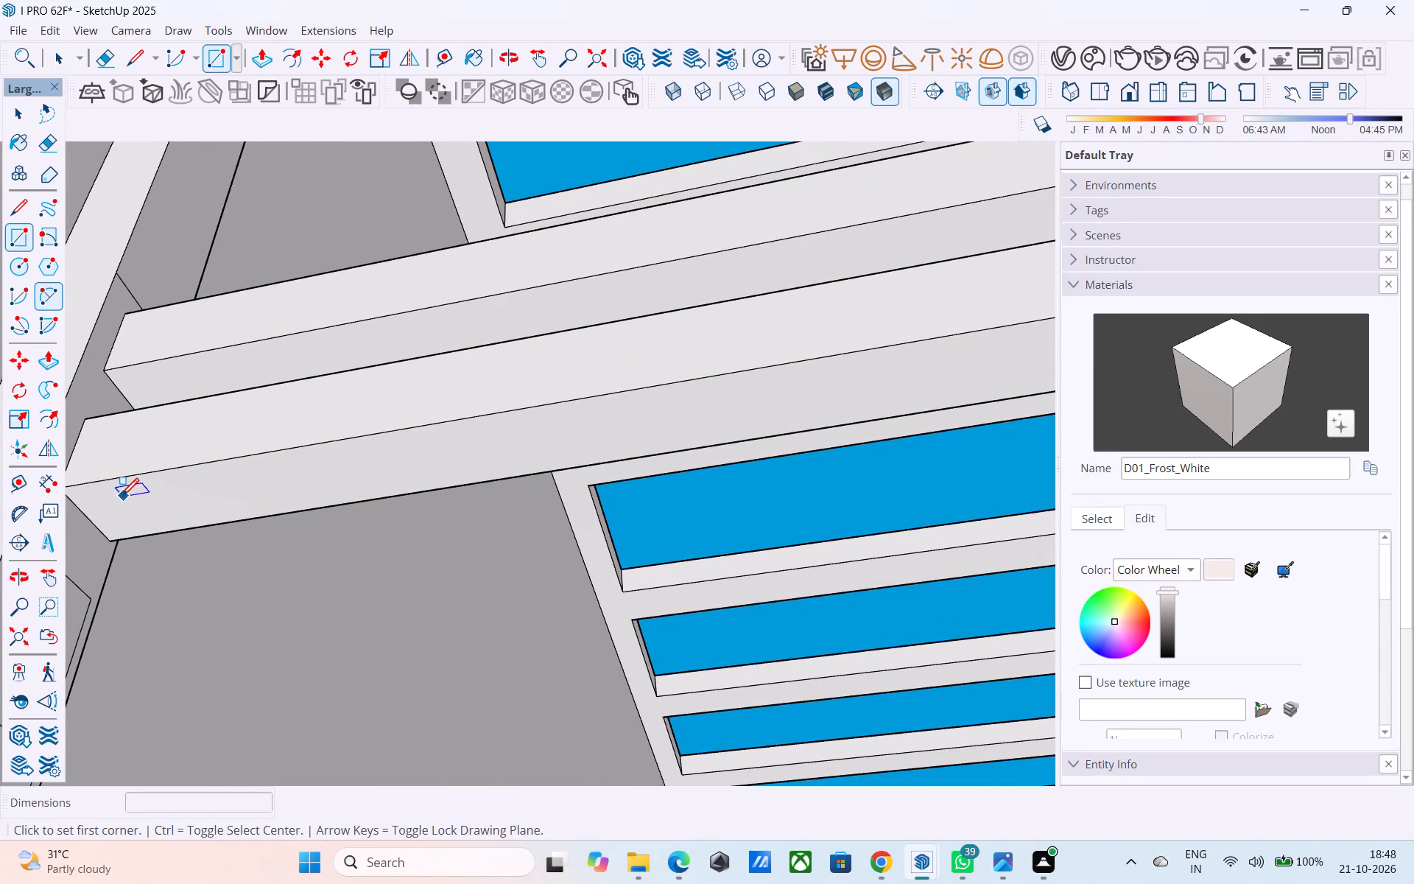
left_click(113, 494)
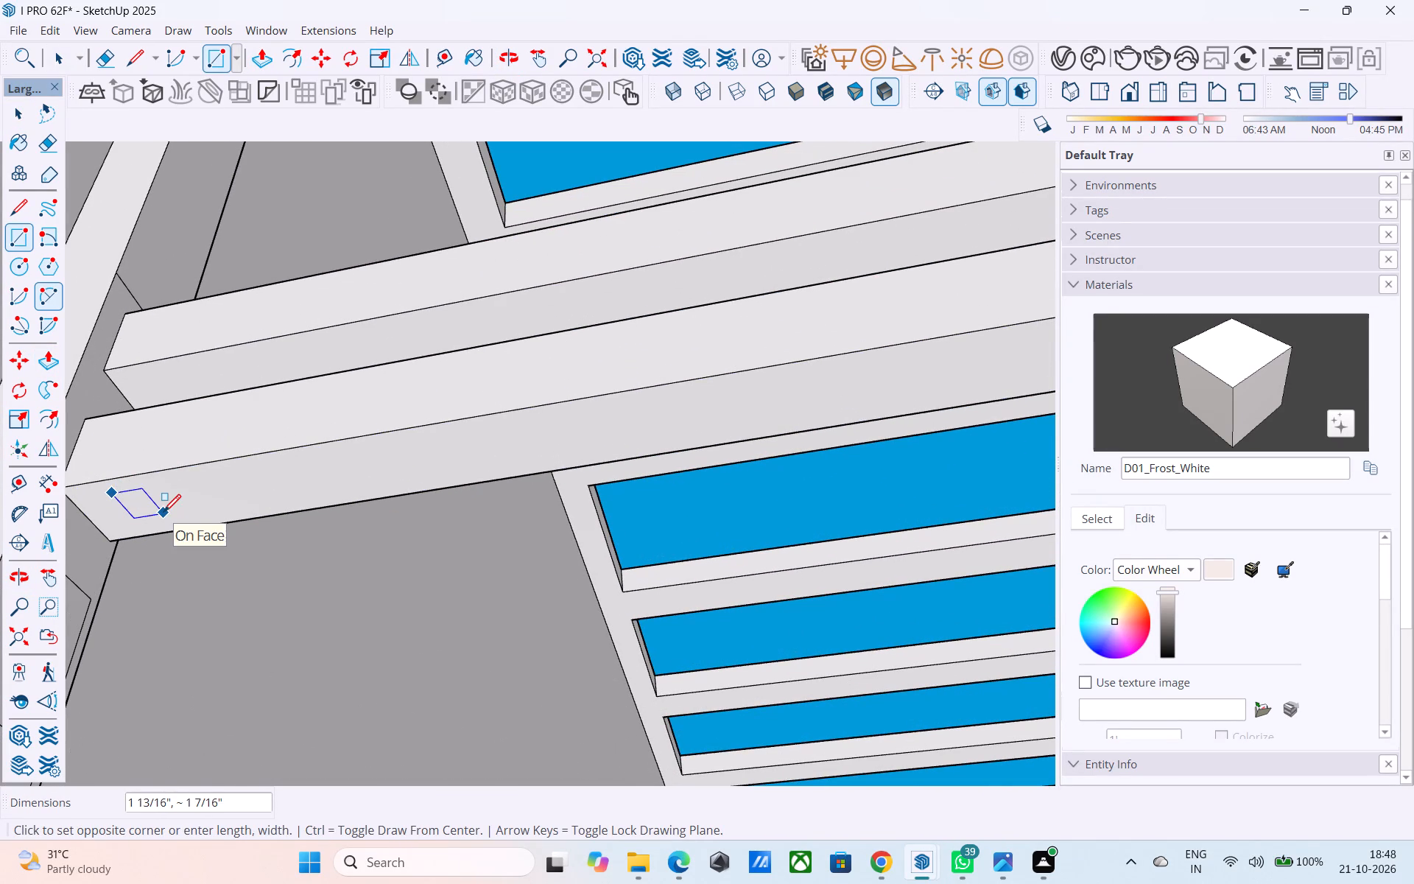
type("2\",2\"")
key("Return")
key("space")
Copy the small square about 13' 7 1/4" to the rail's far end and divide the distance into 14 equal spacings.
left_click(146, 503)
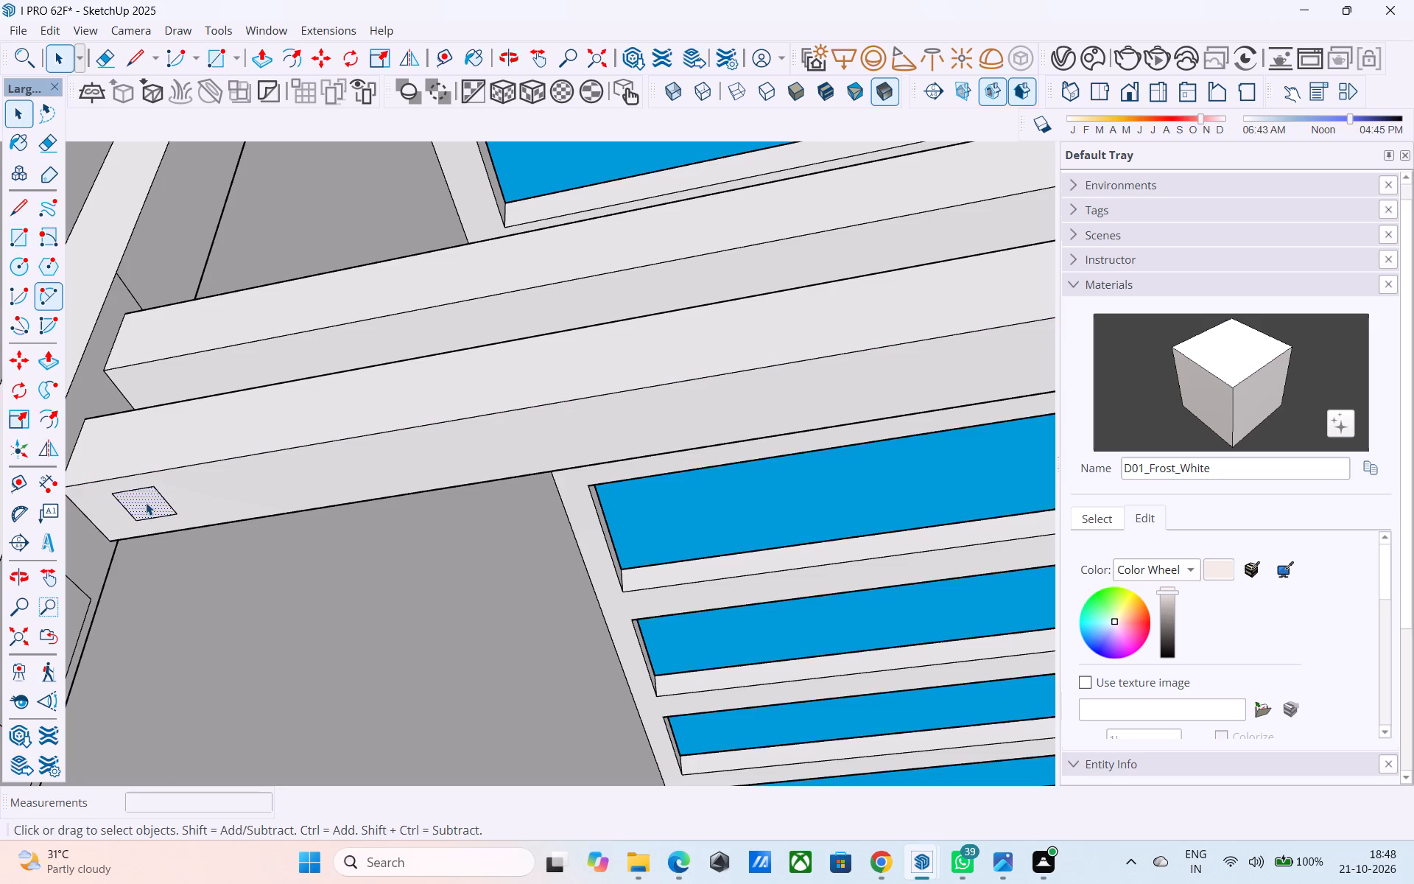
key("m")
left_click(154, 487)
scroll(179, 364, "down", 13)
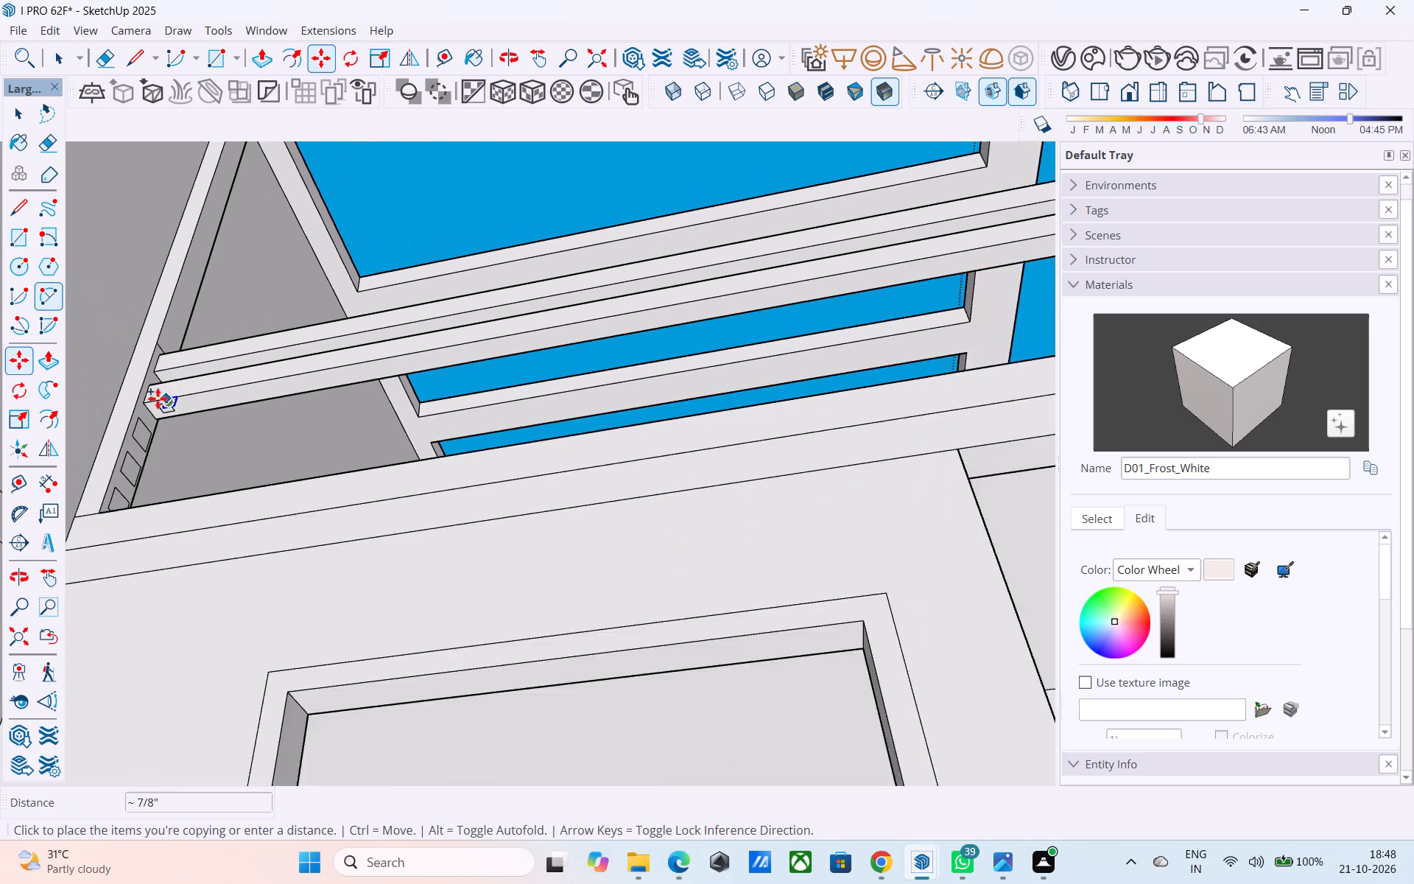
scroll(158, 399, "down", 6)
scroll(807, 283, "up", 11)
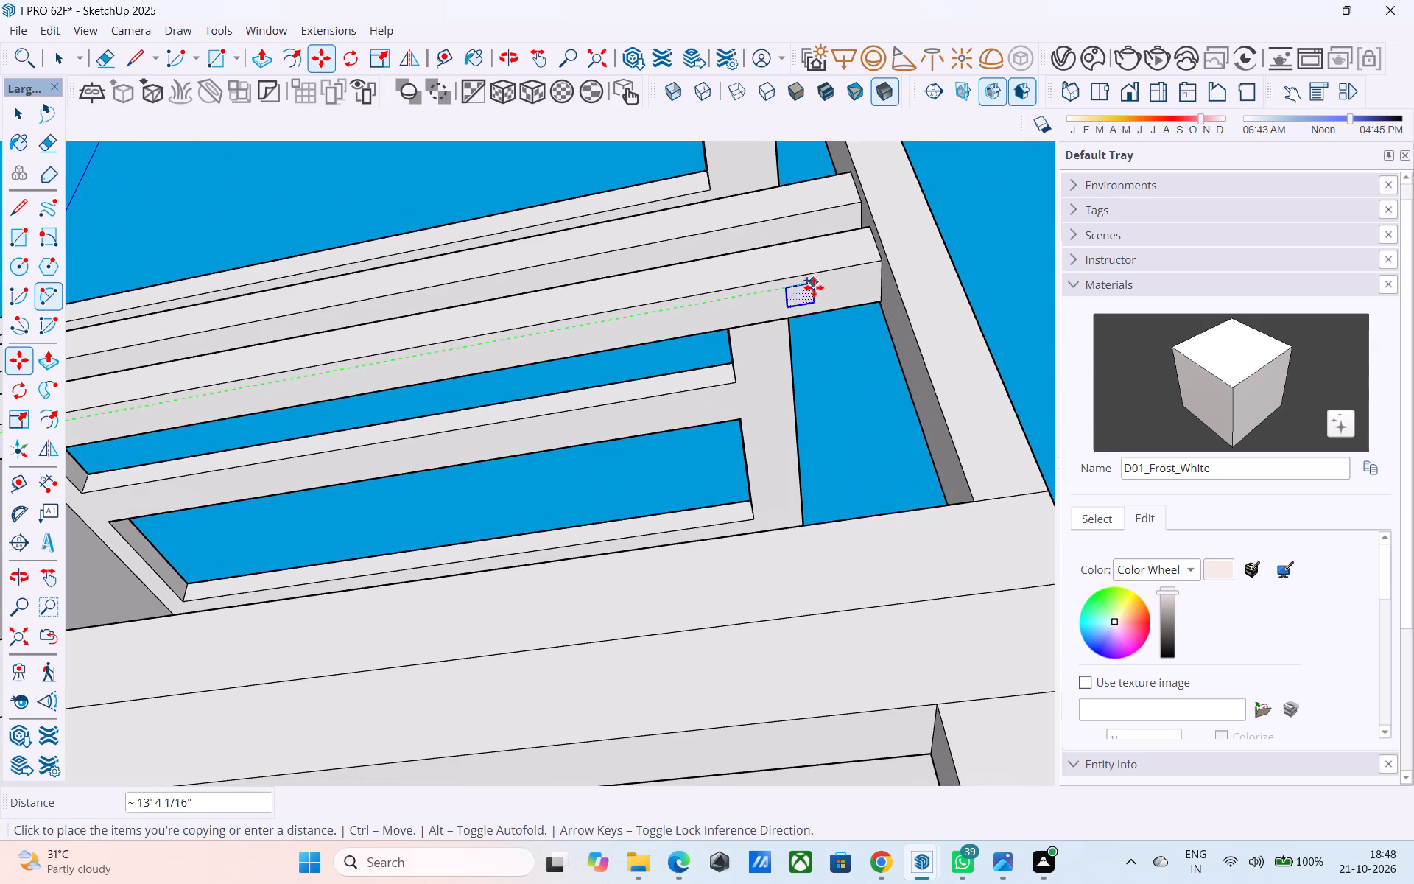
left_click(858, 278)
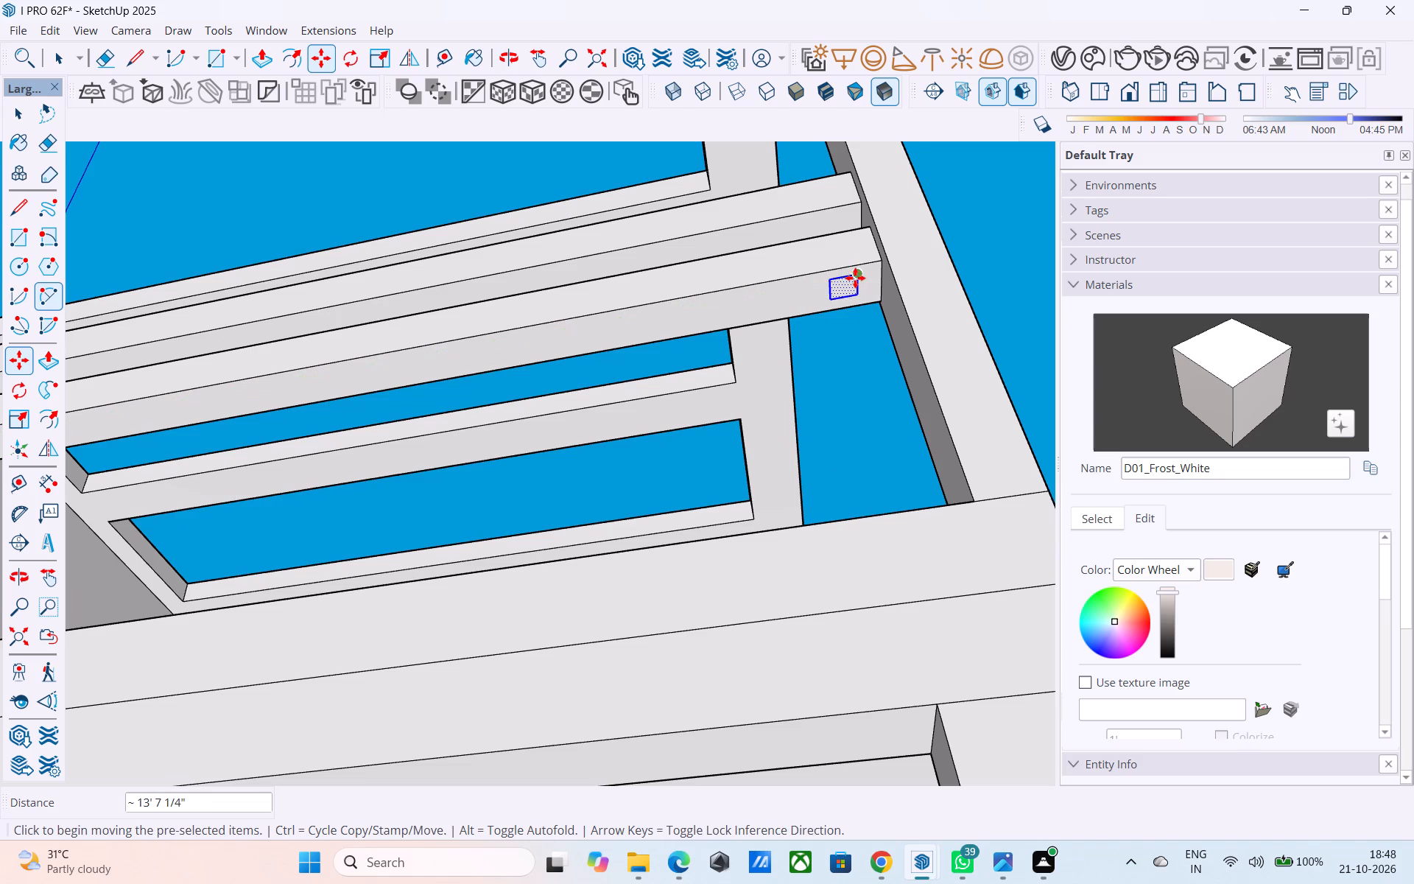
key("slash")
type("14")
key("Return")
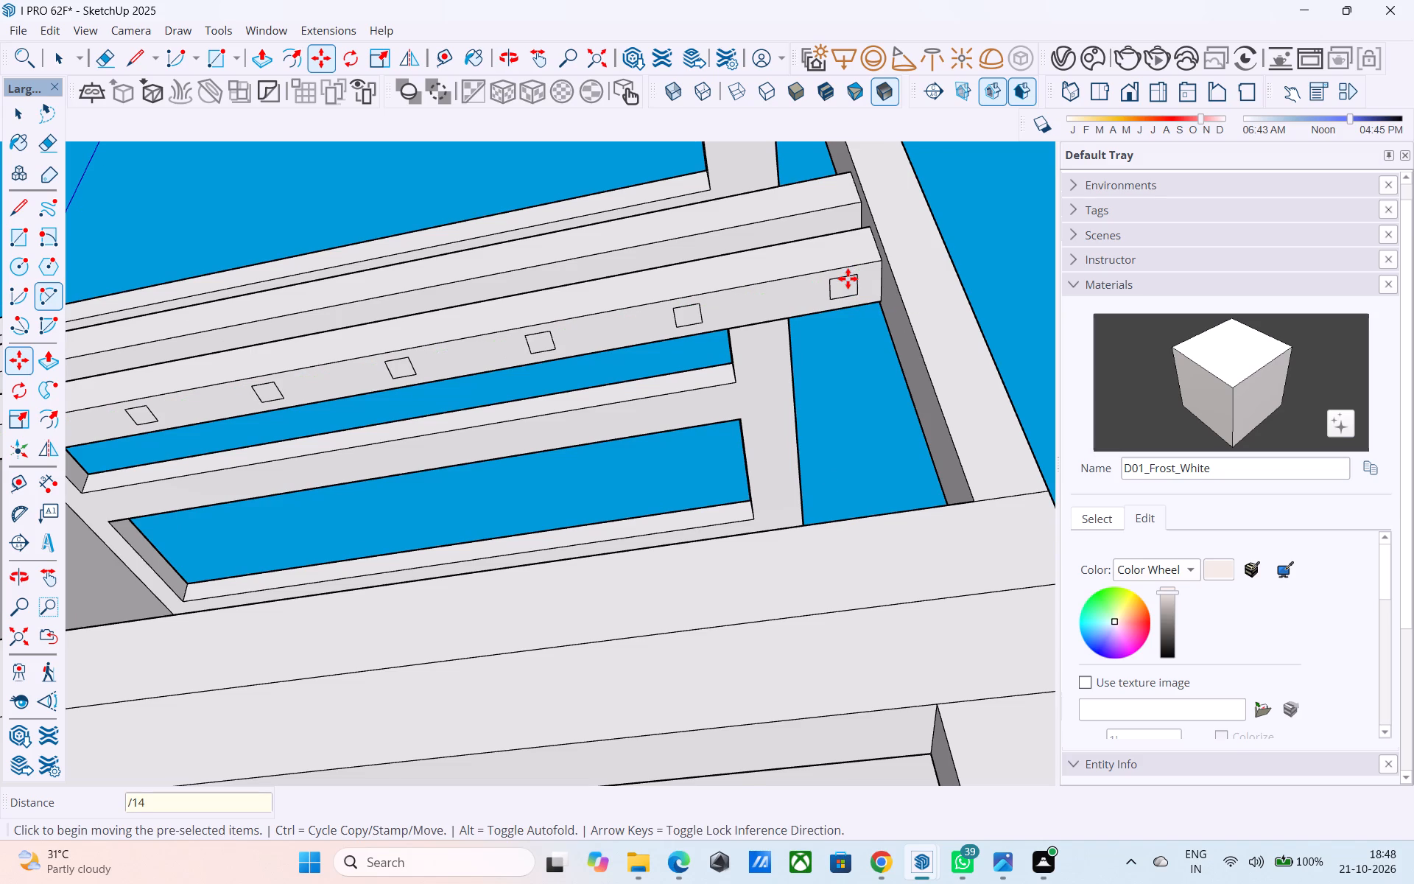
Extrude the first small square about 1' 11 7/16" down to the floor edge, forming a vertical baluster.
scroll(847, 281, "down", 11)
middle_click_drag(921, 323, 736, 473)
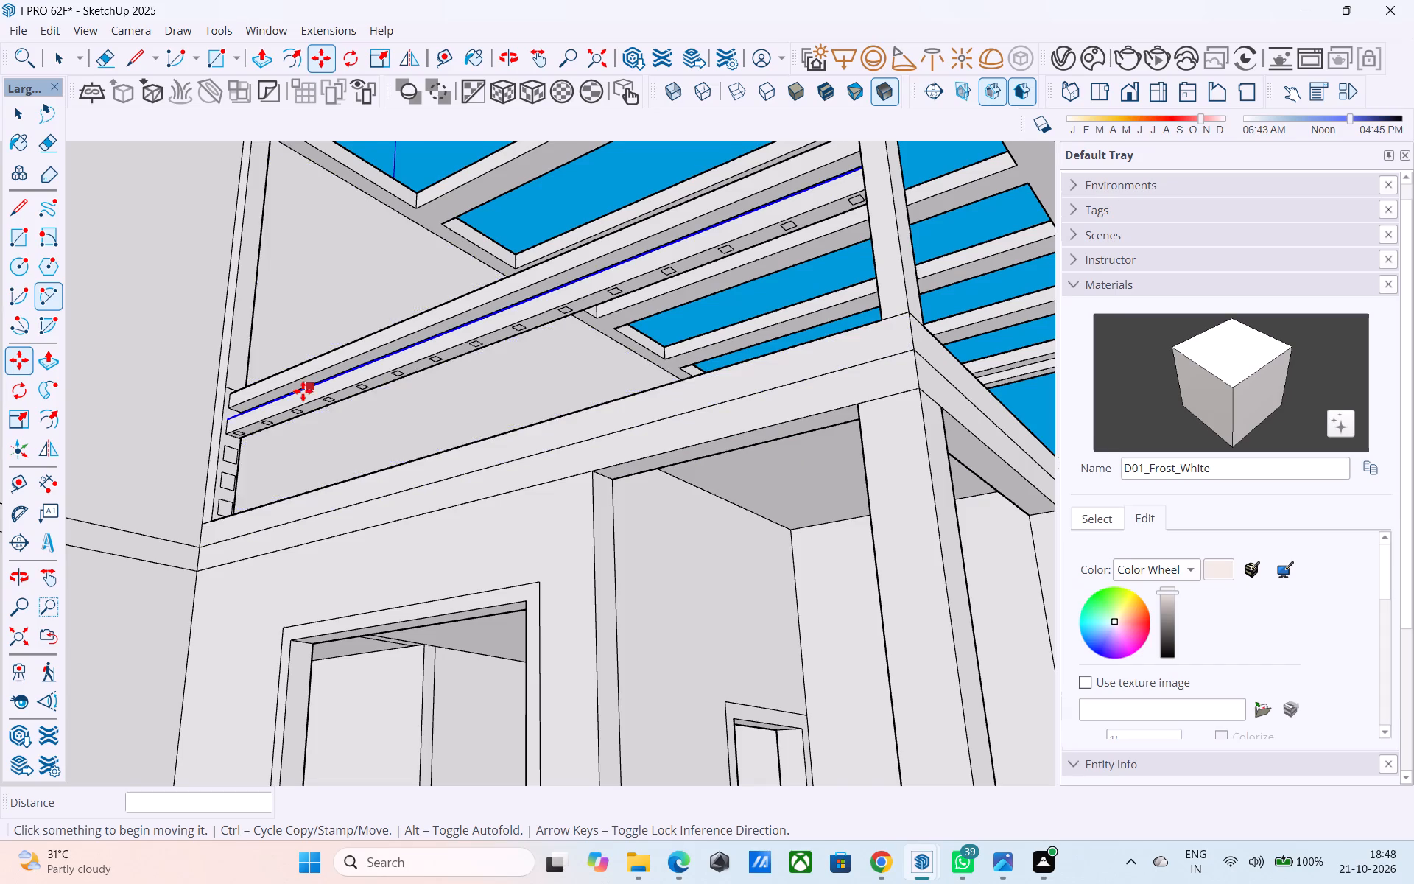
scroll(298, 396, "up", 20)
key("space")
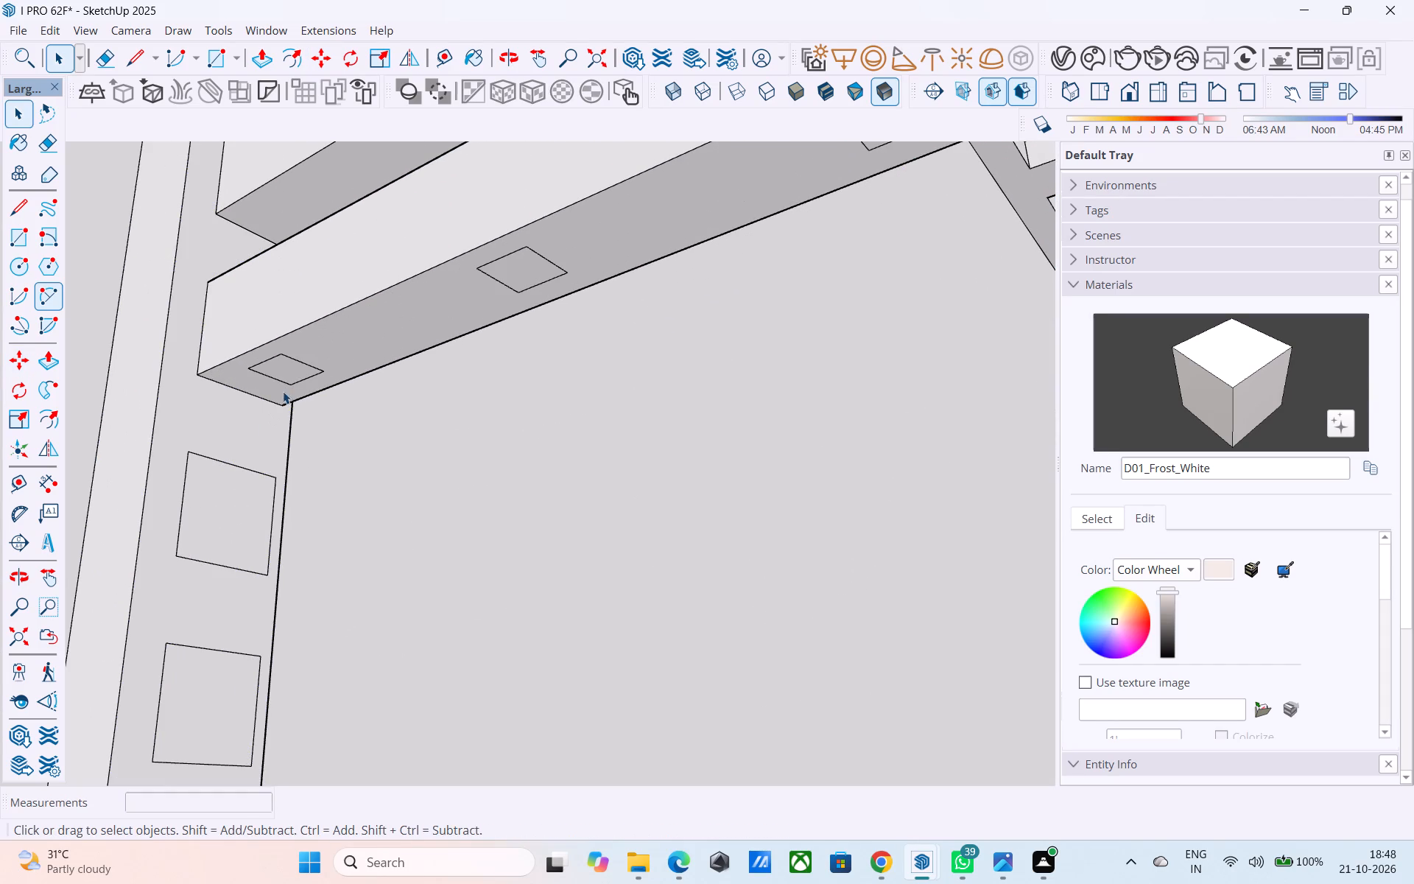
left_click(290, 376)
key("p")
left_click(290, 376)
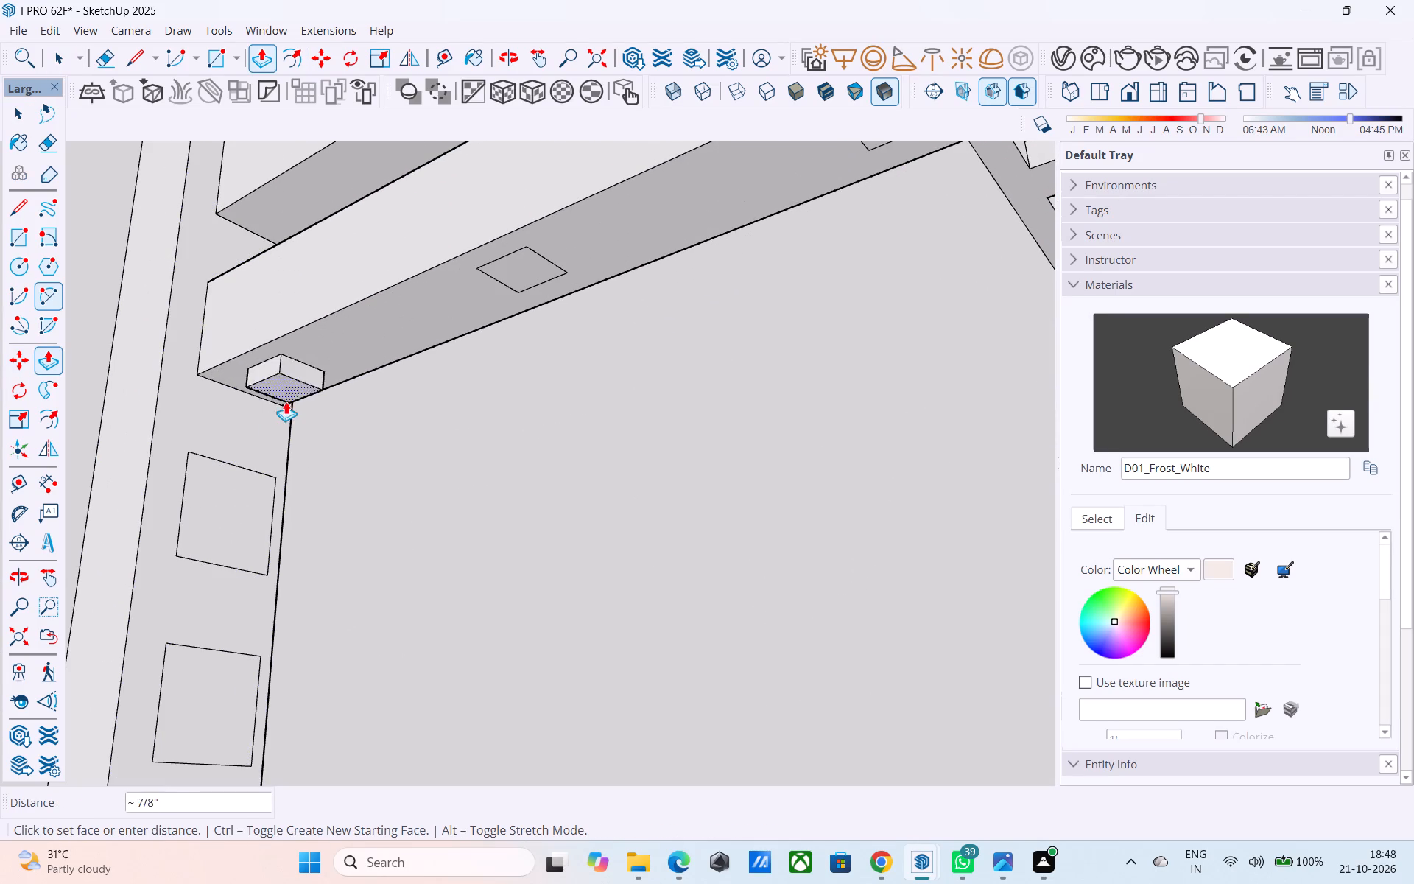
scroll(284, 407, "down", 11)
middle_click_drag(303, 490, 292, 615)
scroll(292, 617, "up", 1)
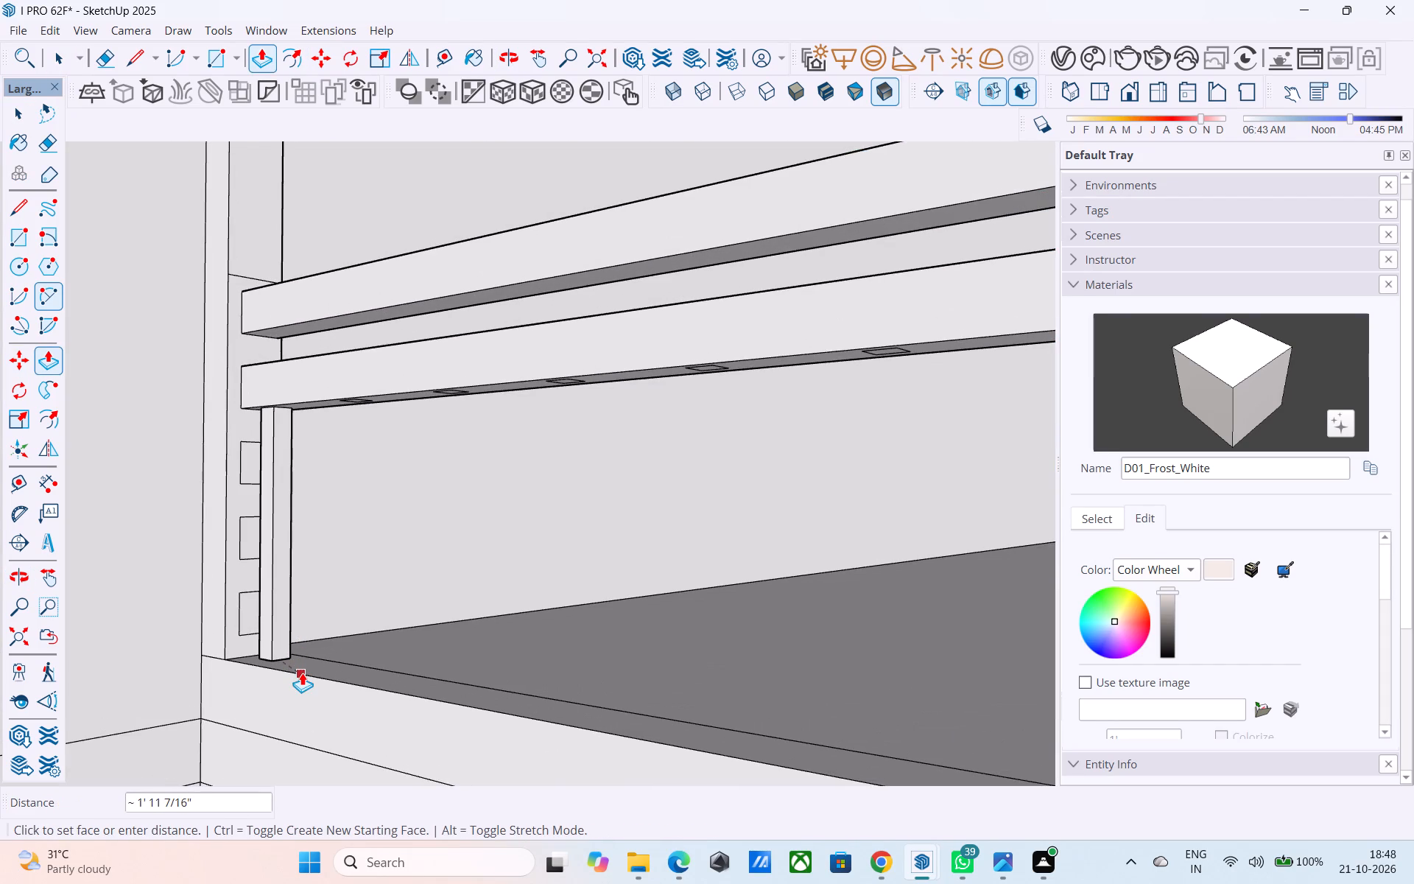
left_click(302, 673)
Repeat the 1' 11 7/16" extrusion on the next four squares under the lower rail, starting beside the first baluster.
scroll(340, 526, "down", 1)
middle_click(340, 525, "shift")
scroll(326, 461, "up", 3)
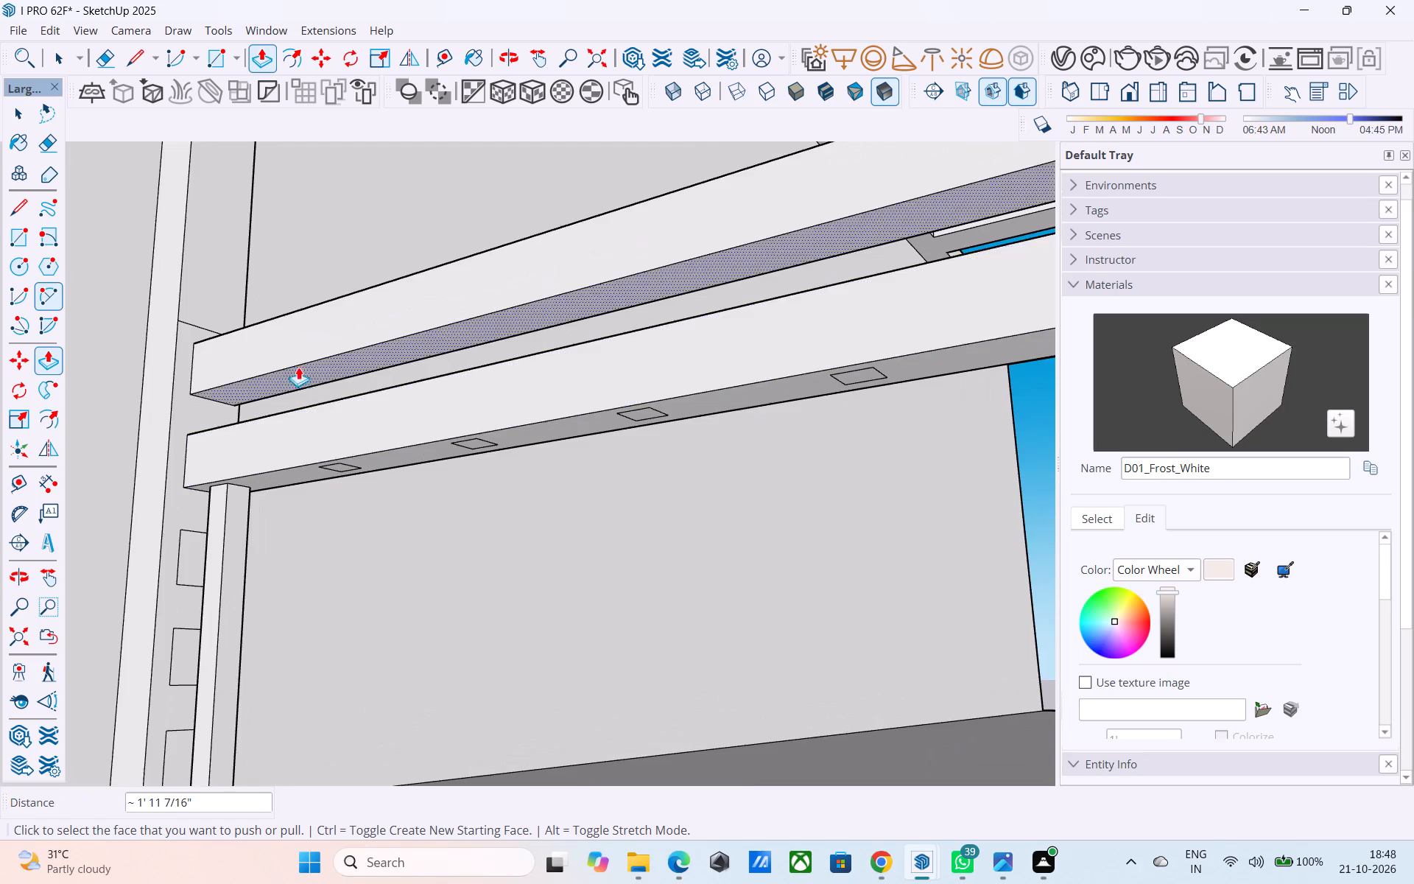
scroll(298, 367, "up", 3)
middle_click_drag(356, 457, 372, 360)
scroll(372, 360, "up", 4)
double_click(337, 505)
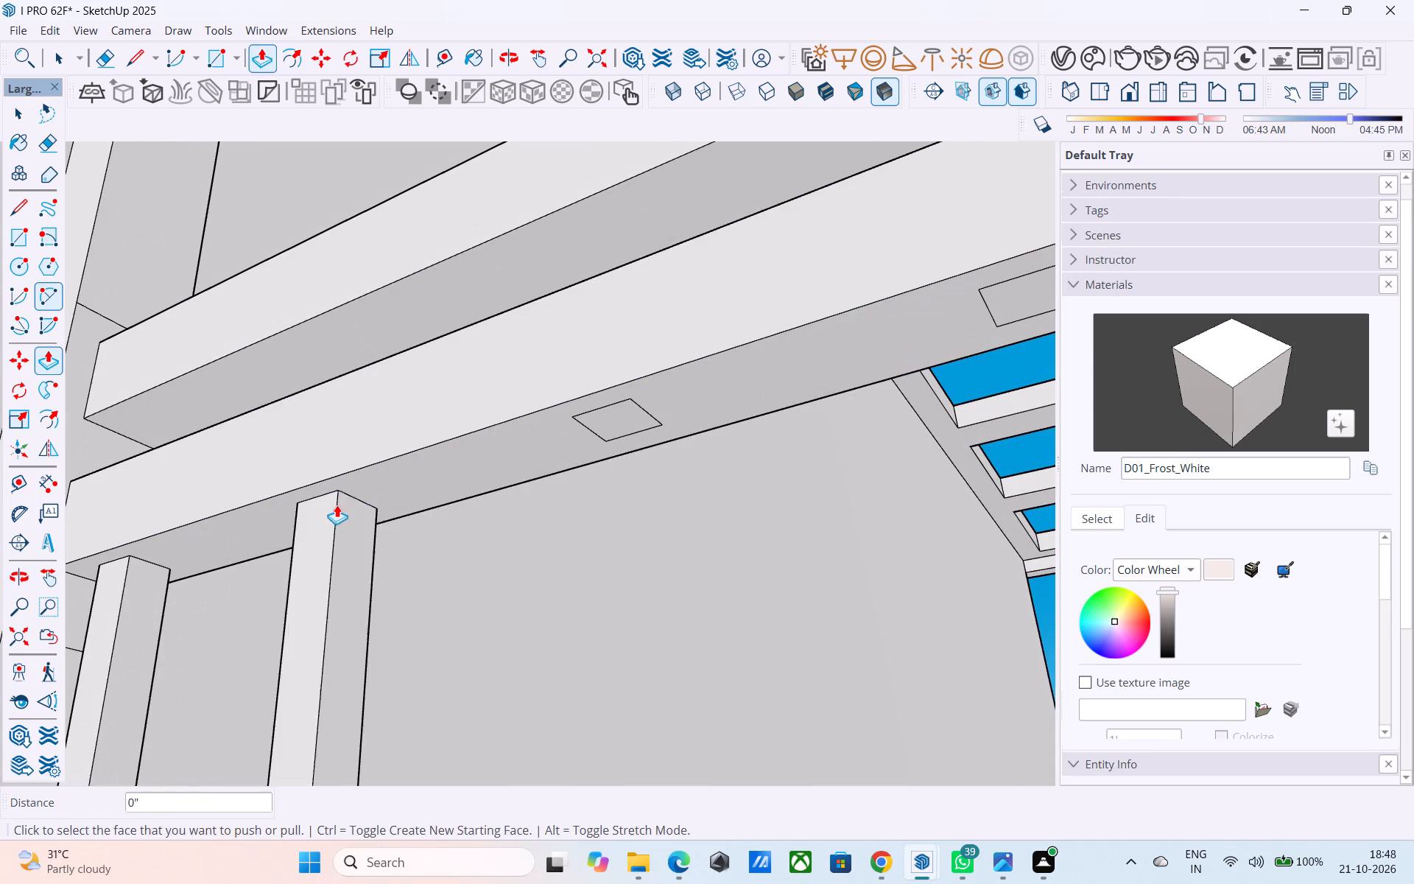
double_click(633, 414)
scroll(482, 338, "down", 6)
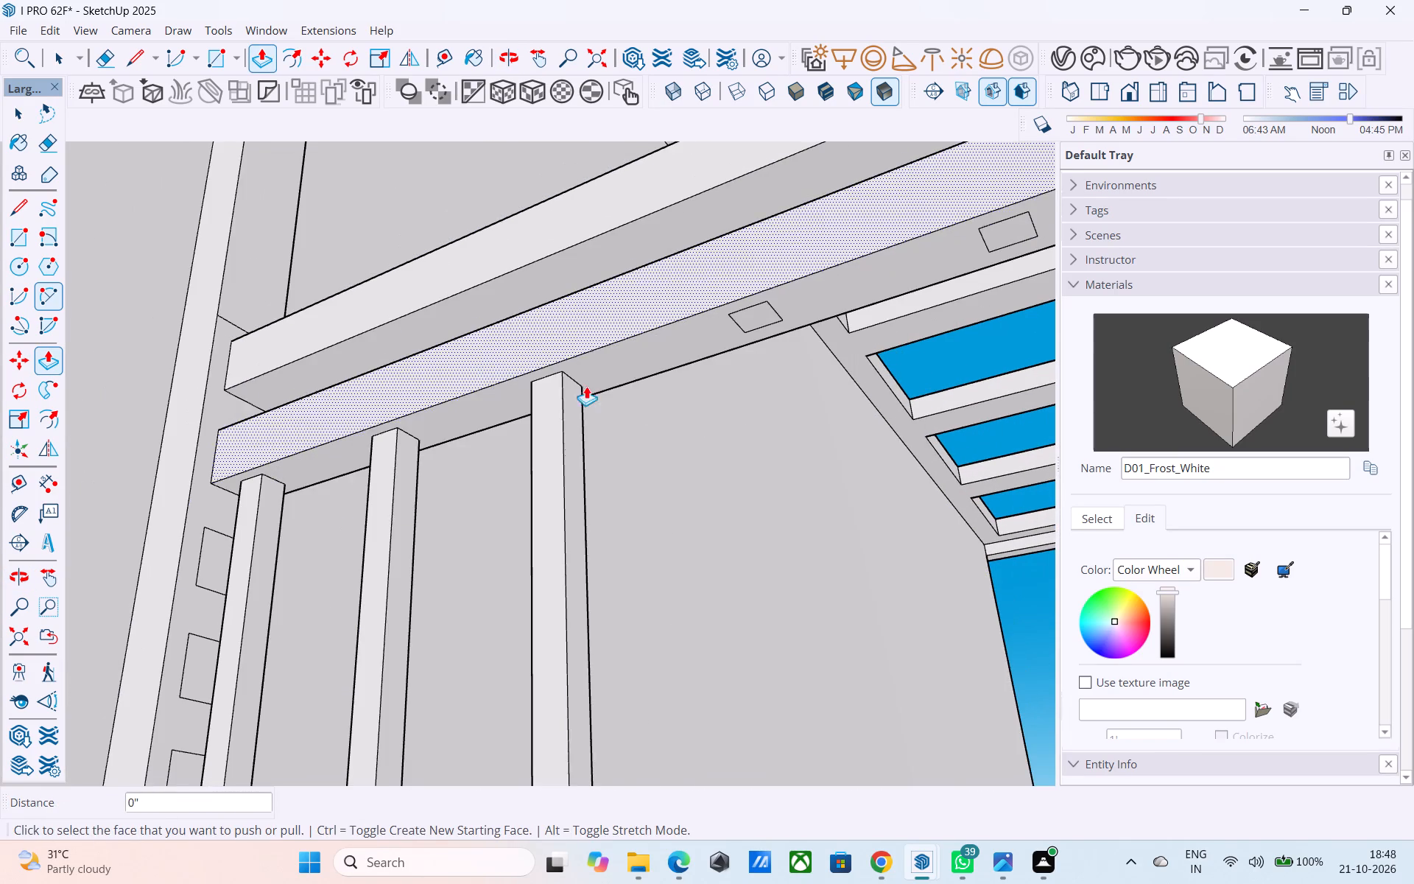
middle_click_drag(639, 379, 435, 464)
scroll(533, 438, "up", 3)
double_click(528, 373)
scroll(536, 372, "down", 3)
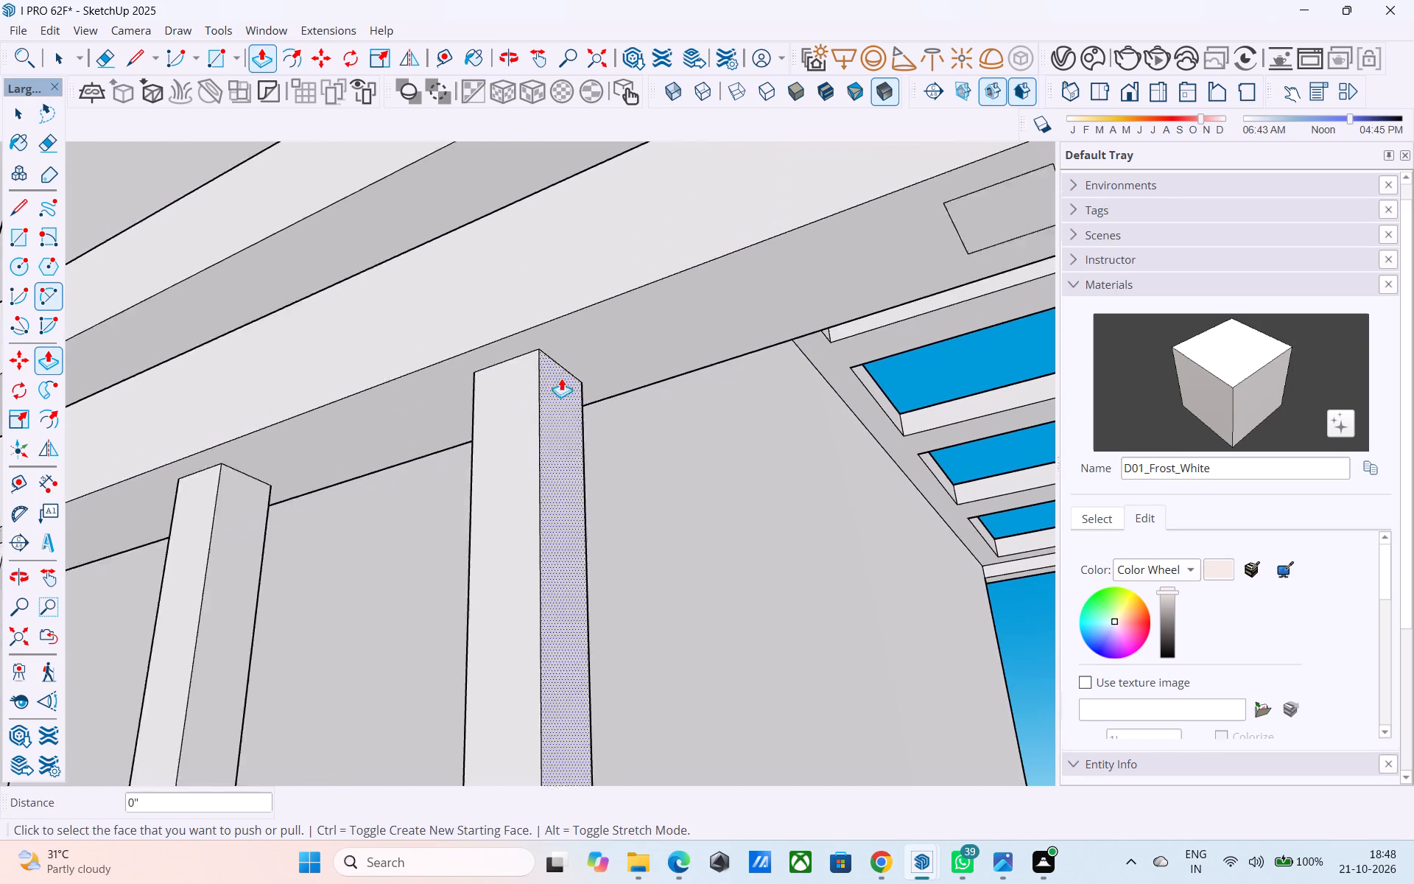
scroll(561, 378, "down", 2)
middle_click_drag(637, 373, 398, 504)
double_click(601, 399)
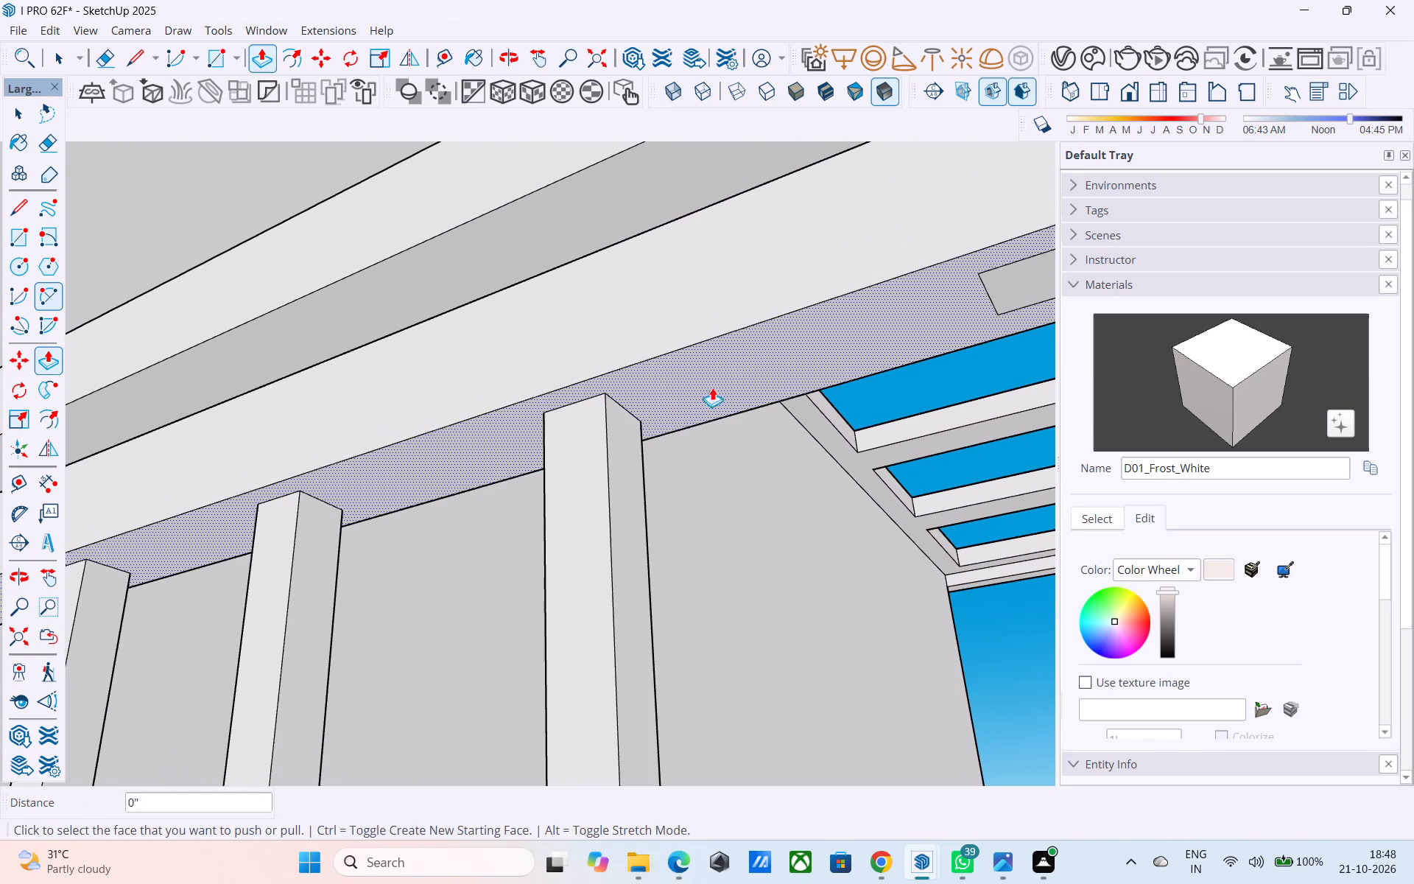
Repeat the same baluster extrusion on the following five squares along the underside of the lower rail.
middle_click_drag(736, 365, 443, 472, "shift")
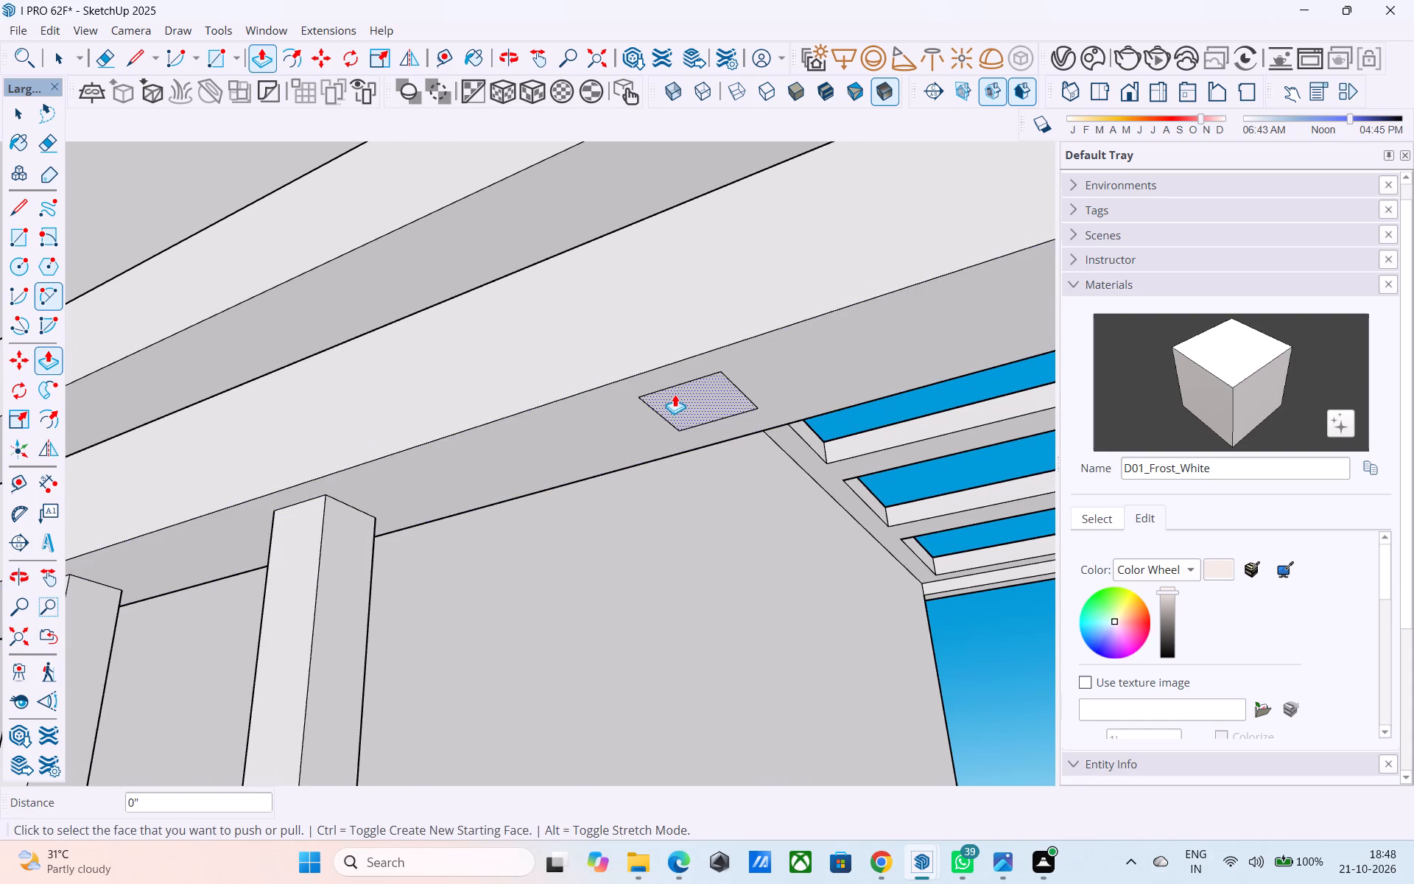
double_click(675, 394)
scroll(675, 393, "down", 6)
middle_click_drag(675, 395, 278, 496, "shift")
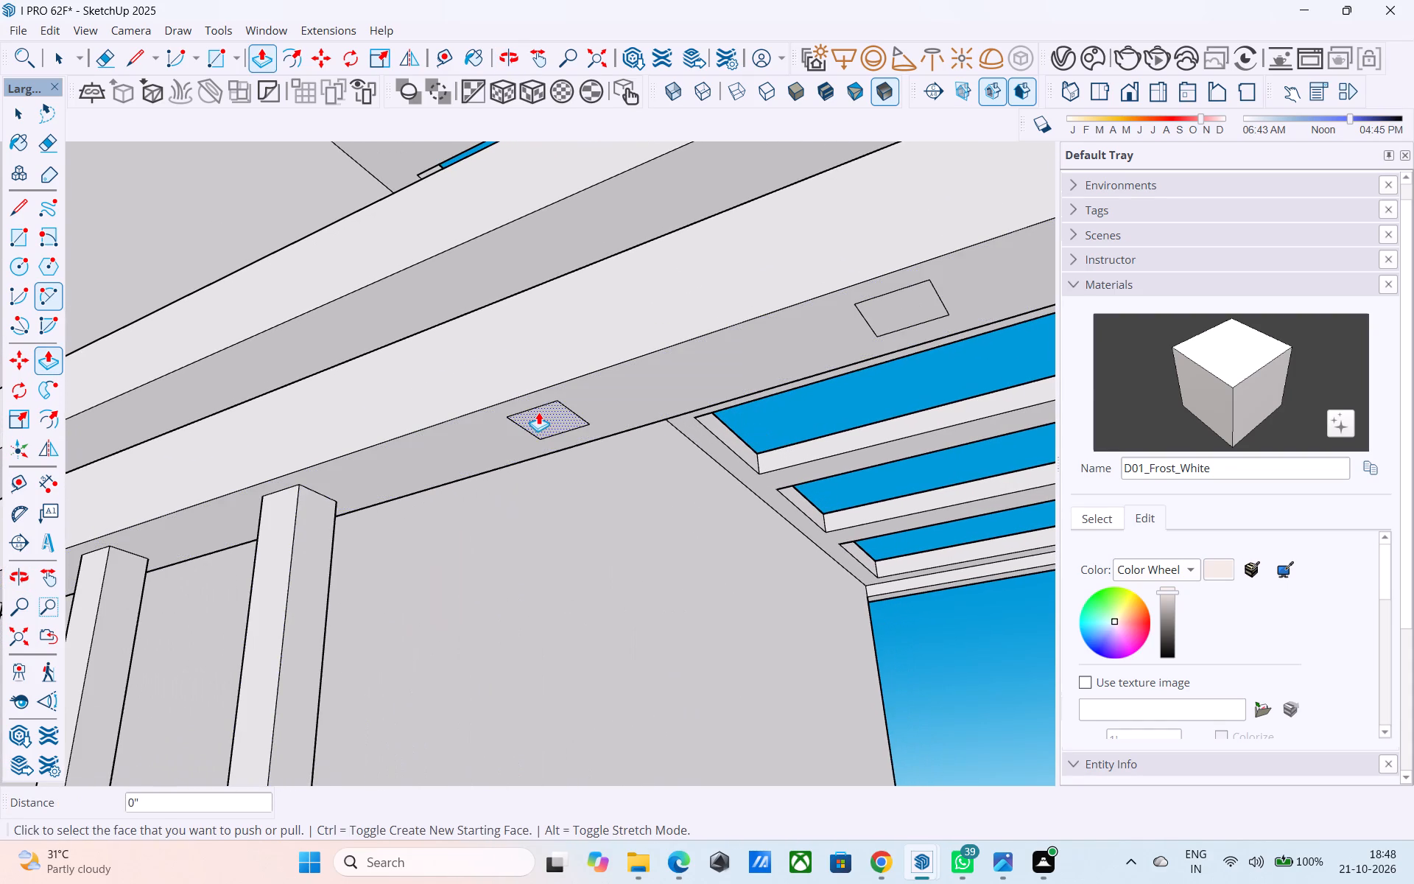
double_click(538, 411)
middle_click_drag(744, 357, 345, 485)
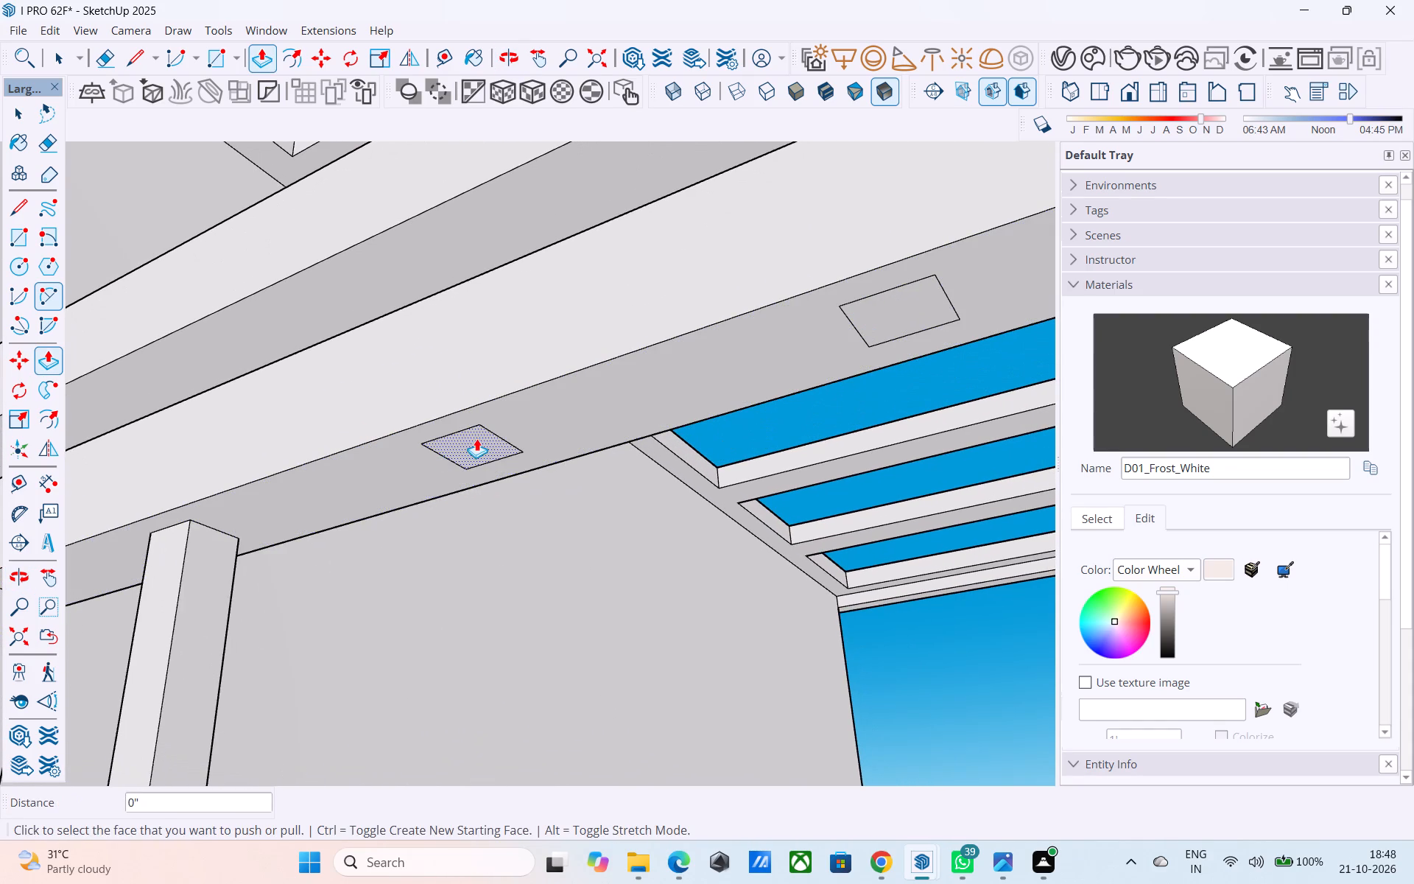
double_click(476, 437)
middle_click_drag(706, 301, 287, 419)
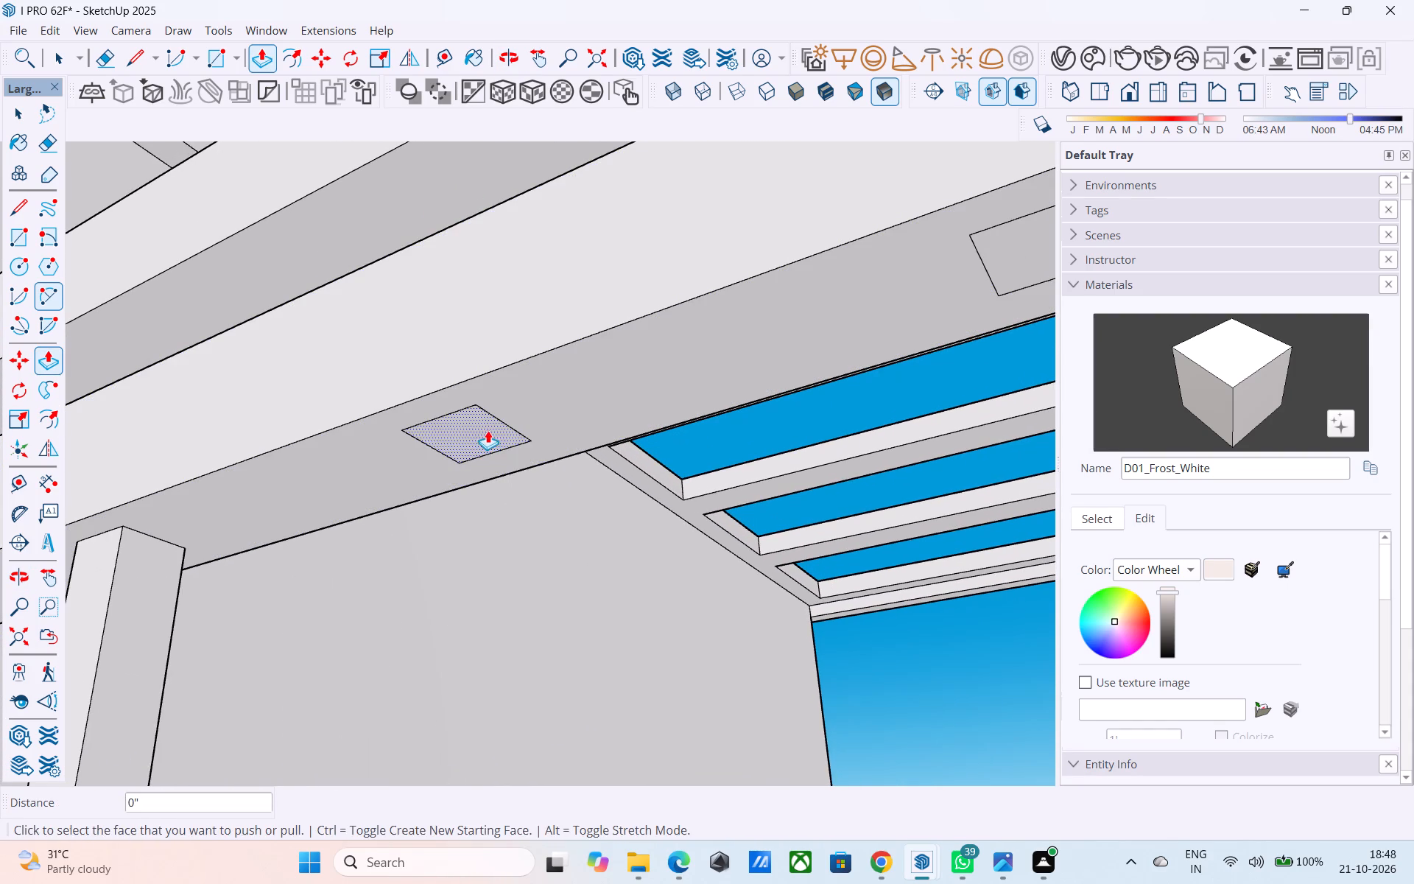
double_click(488, 429)
middle_click_drag(661, 343, 180, 505, "shift")
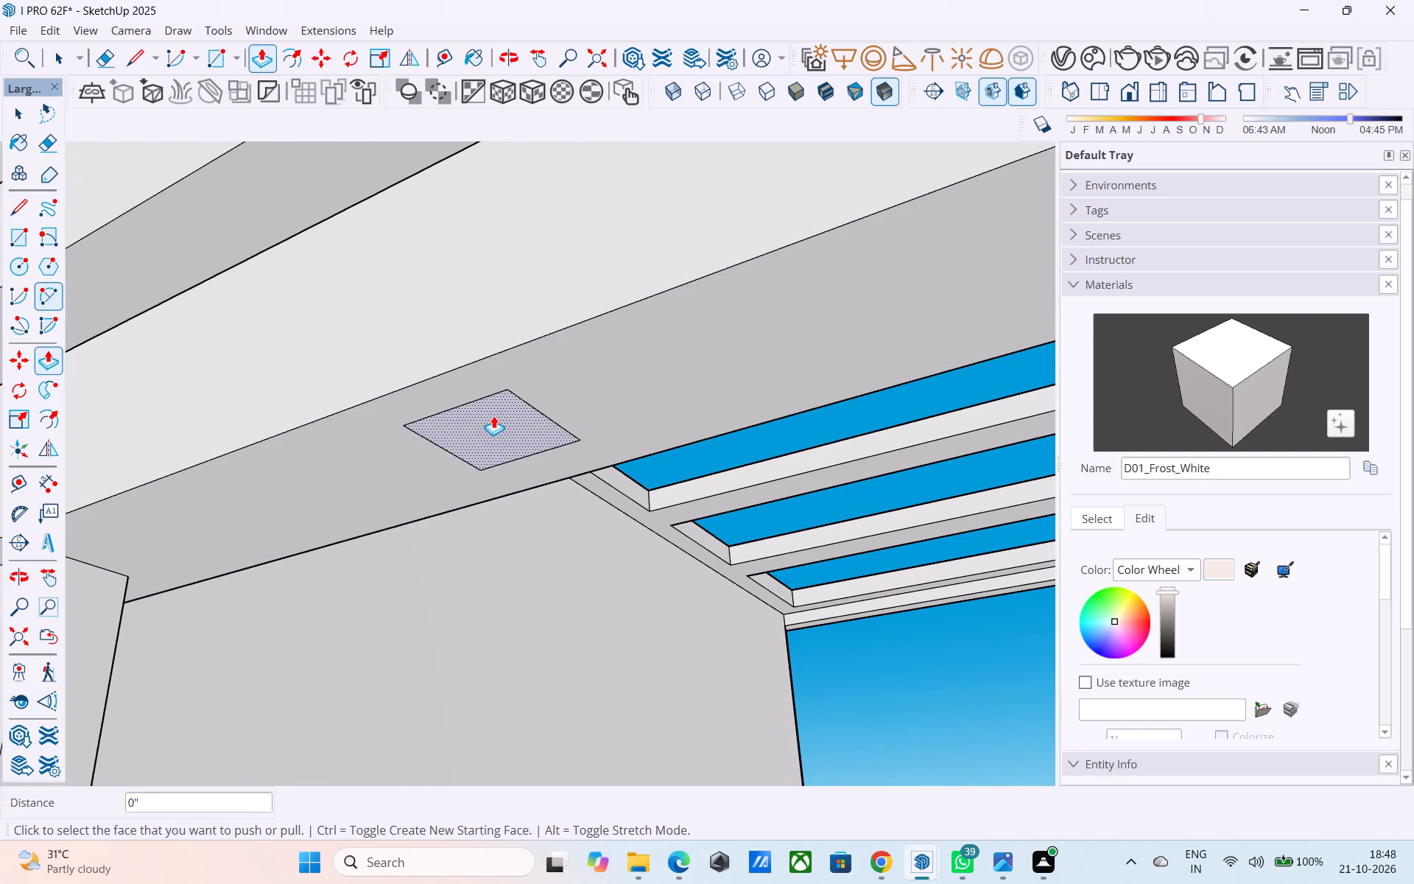
double_click(493, 415)
Repeat the same extrusion on the last five squares, completing the balusters up to the rail's far end.
scroll(745, 255, "down", 3)
middle_click_drag(742, 259, 263, 393)
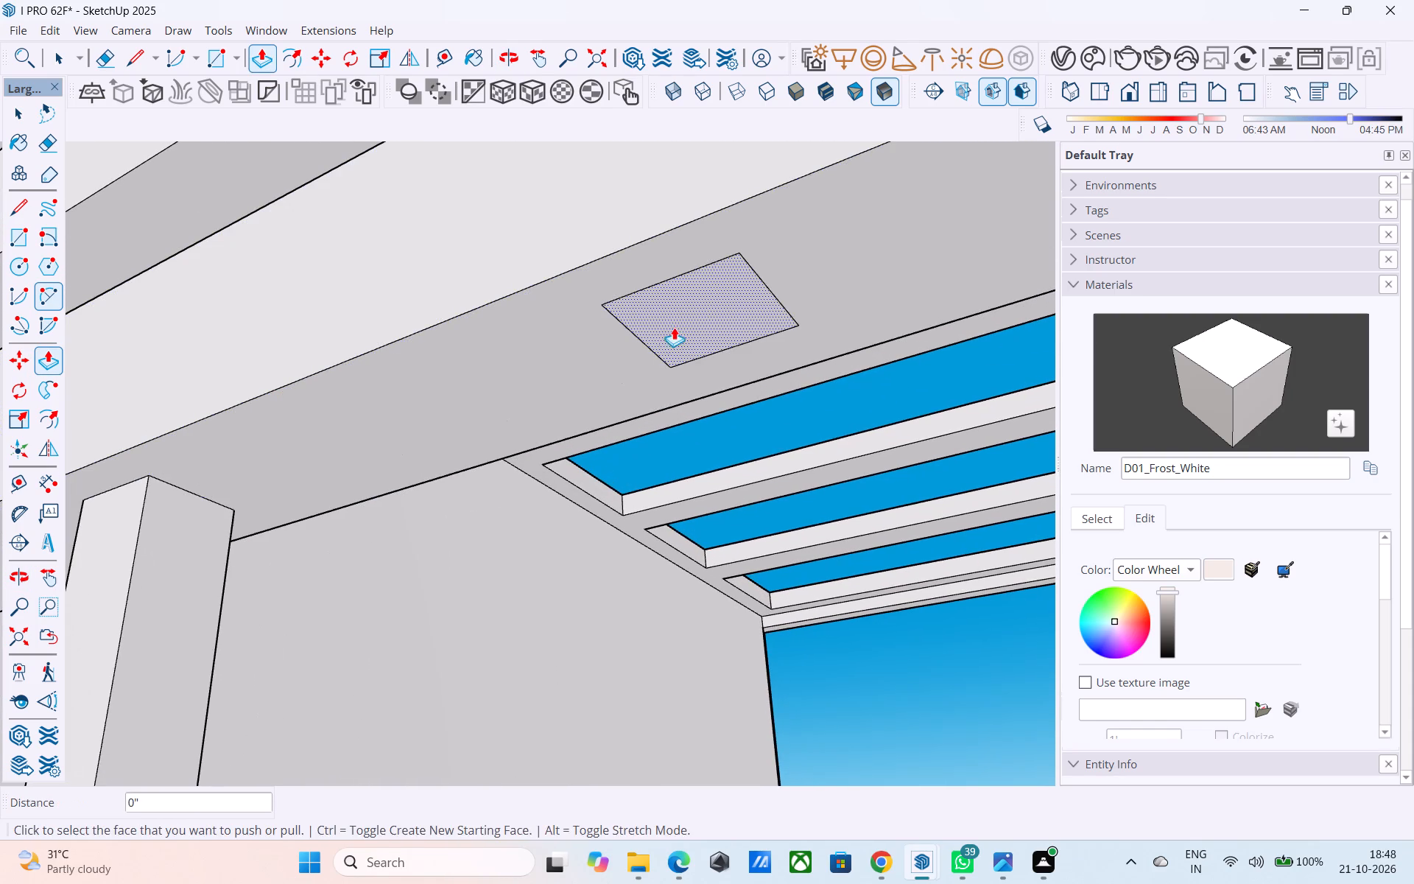
double_click(680, 319)
scroll(687, 287, "down", 7)
middle_click_drag(736, 304, 345, 478)
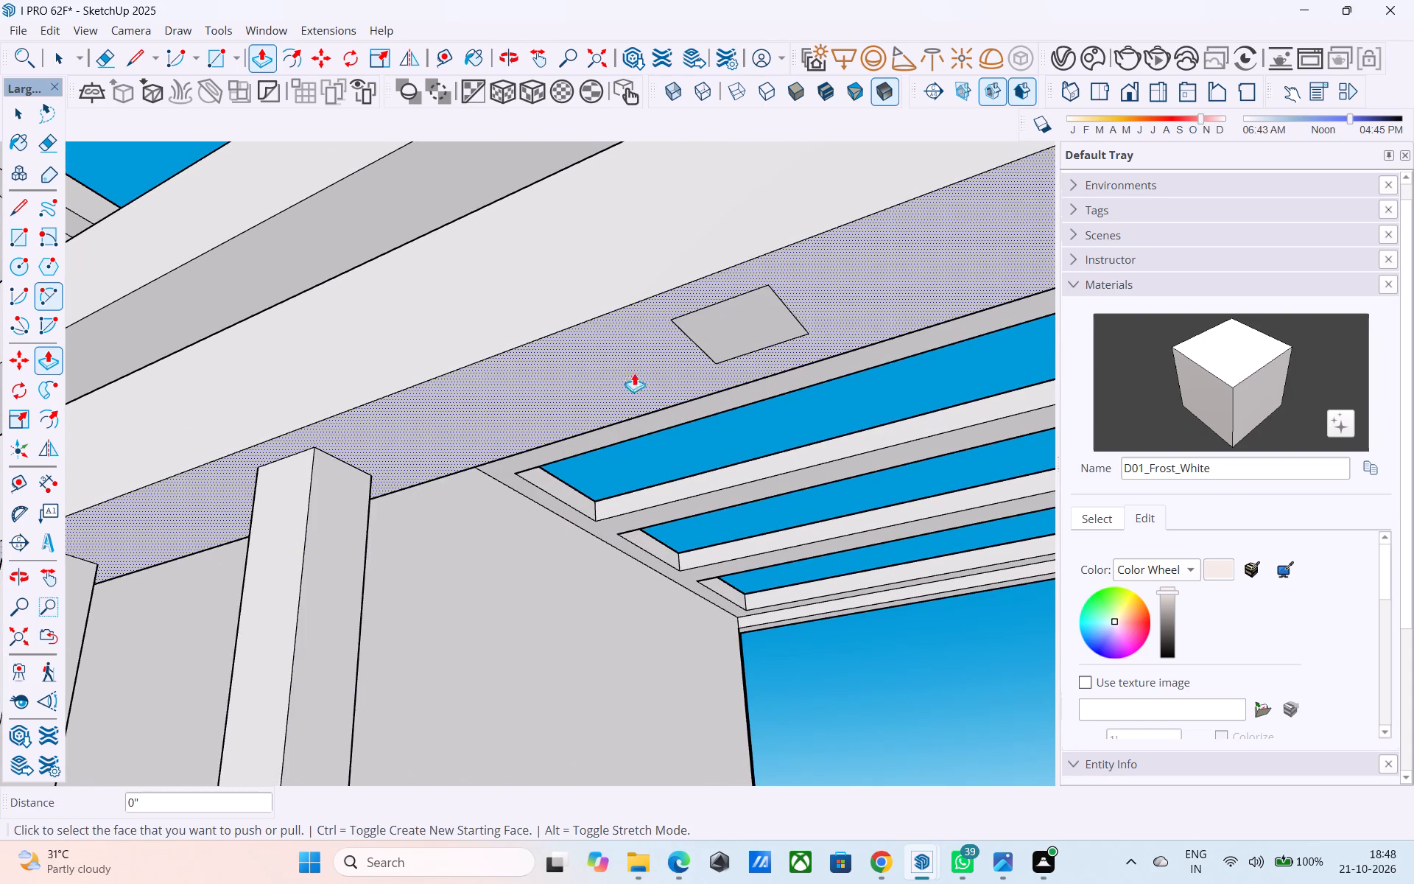
double_click(716, 322)
scroll(715, 320, "down", 7)
middle_click_drag(719, 334, 311, 506)
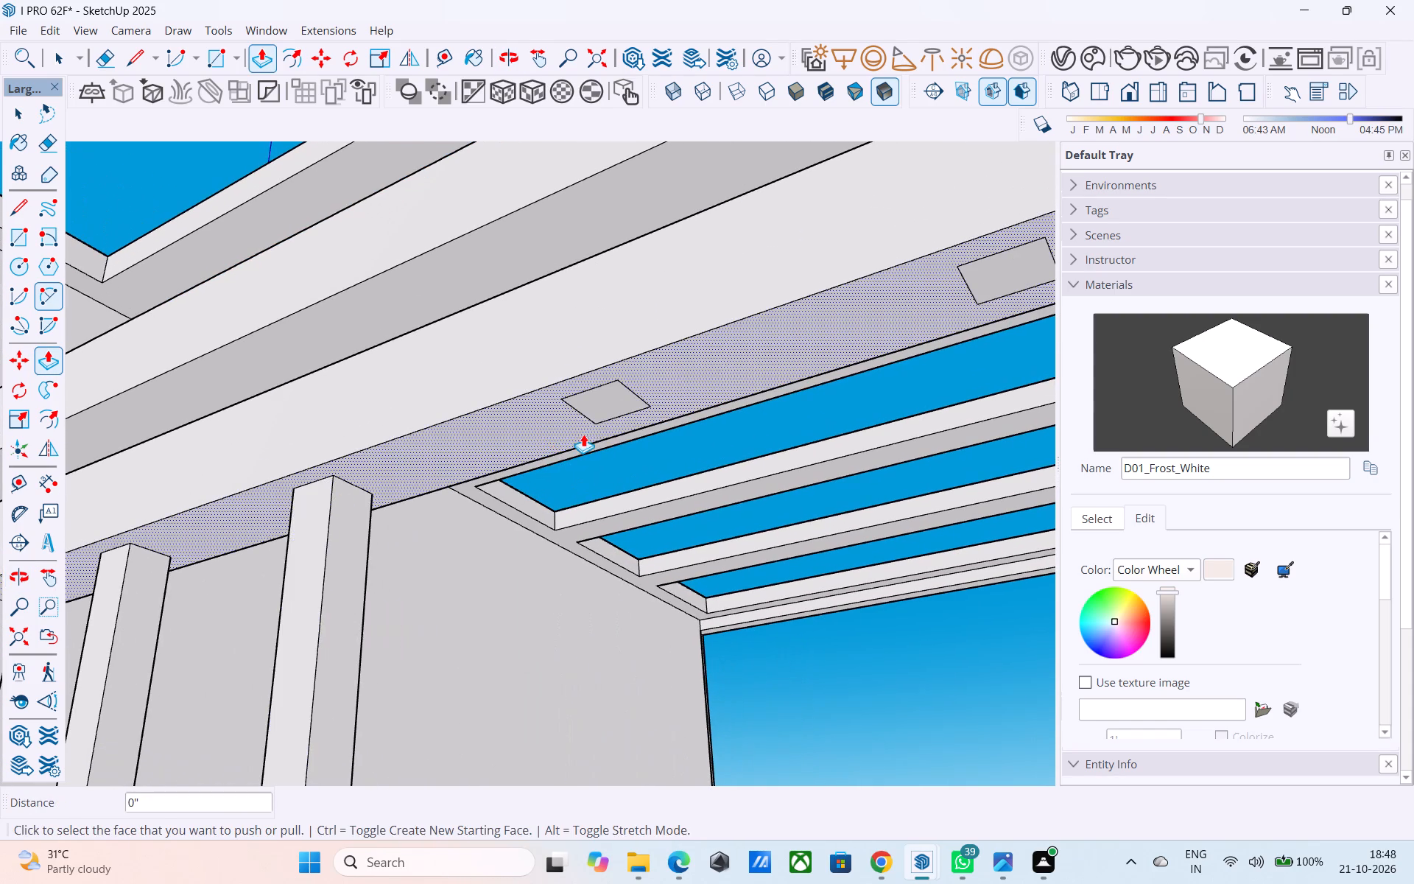
double_click(608, 399)
scroll(804, 291, "down", 2)
middle_click_drag(803, 292, 372, 419)
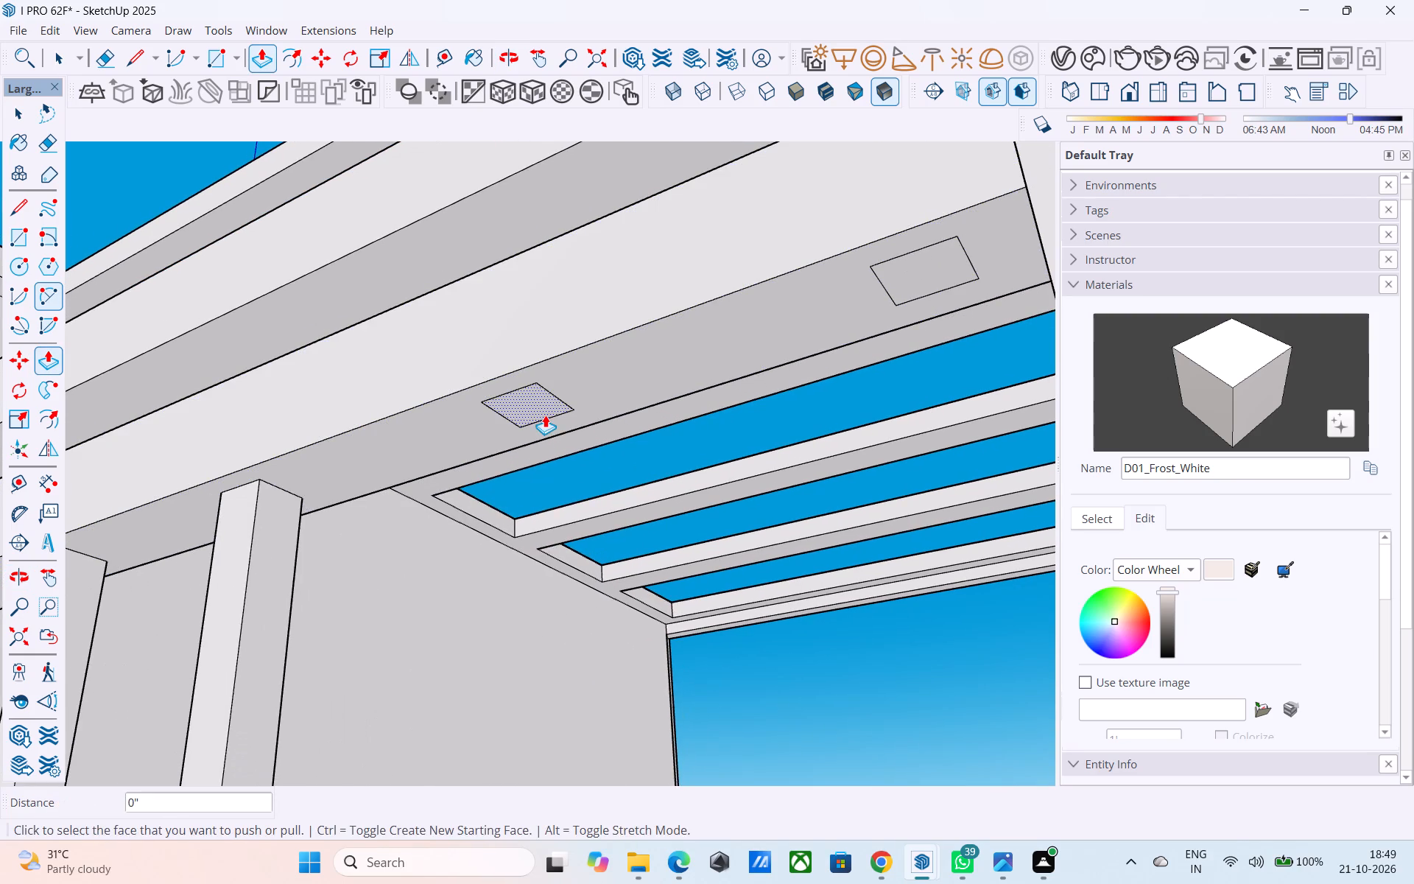
double_click(548, 408)
double_click(969, 272)
scroll(954, 267, "down", 6)
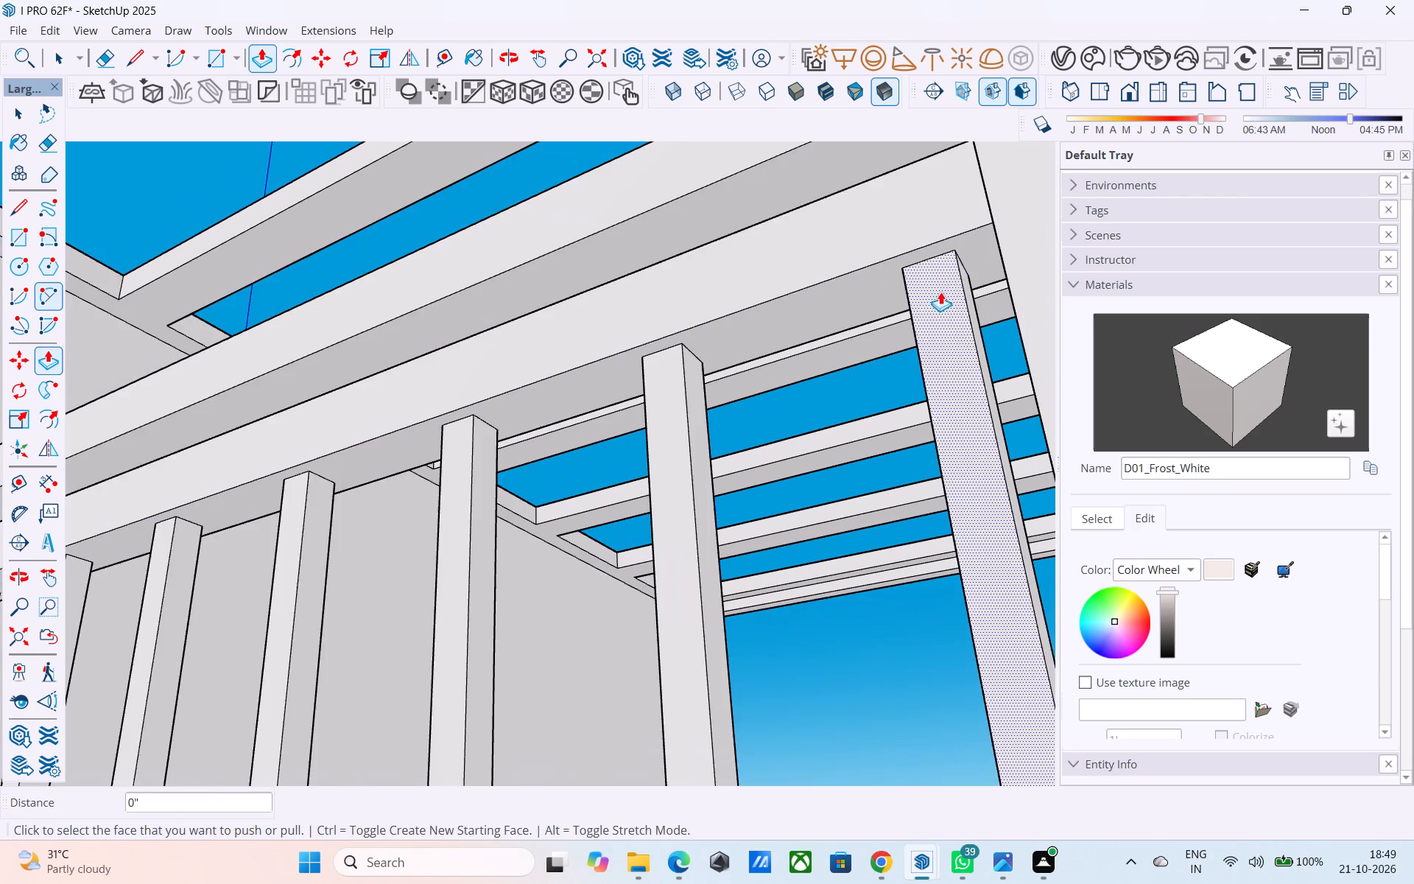
Draw a line from the upper rail's top corner across the 1/2" gap to the front corner post's edge, continuing it briefly onto the post's adjoining face.
scroll(931, 298, "down", 8)
middle_click_drag(885, 353, 768, 431)
scroll(761, 427, "down", 4)
middle_click_drag(759, 432, 619, 461)
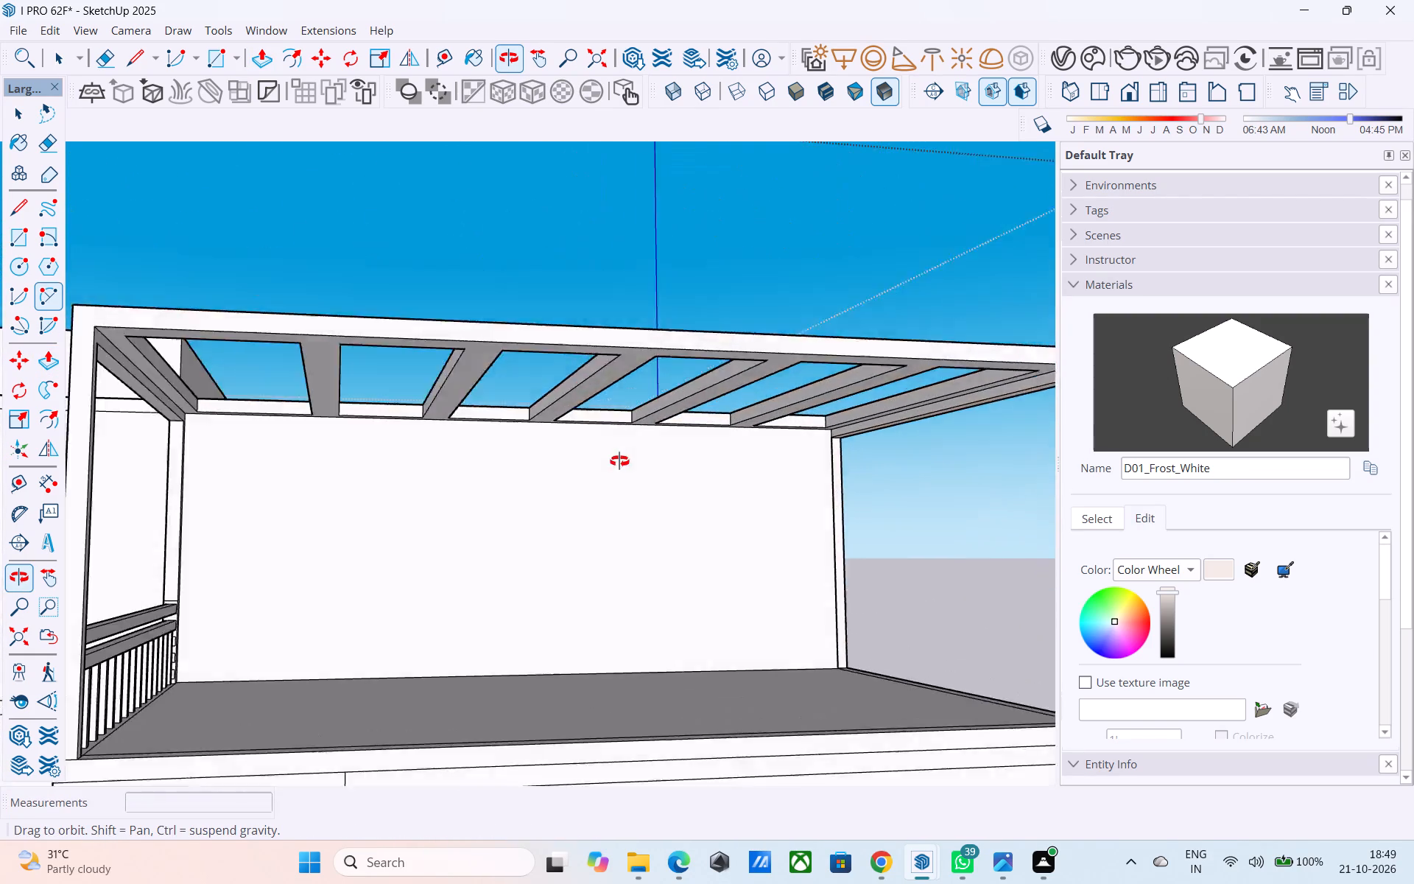
middle_click_drag(619, 461, 608, 469)
scroll(615, 452, "down", 6)
middle_click_drag(572, 469, 401, 477)
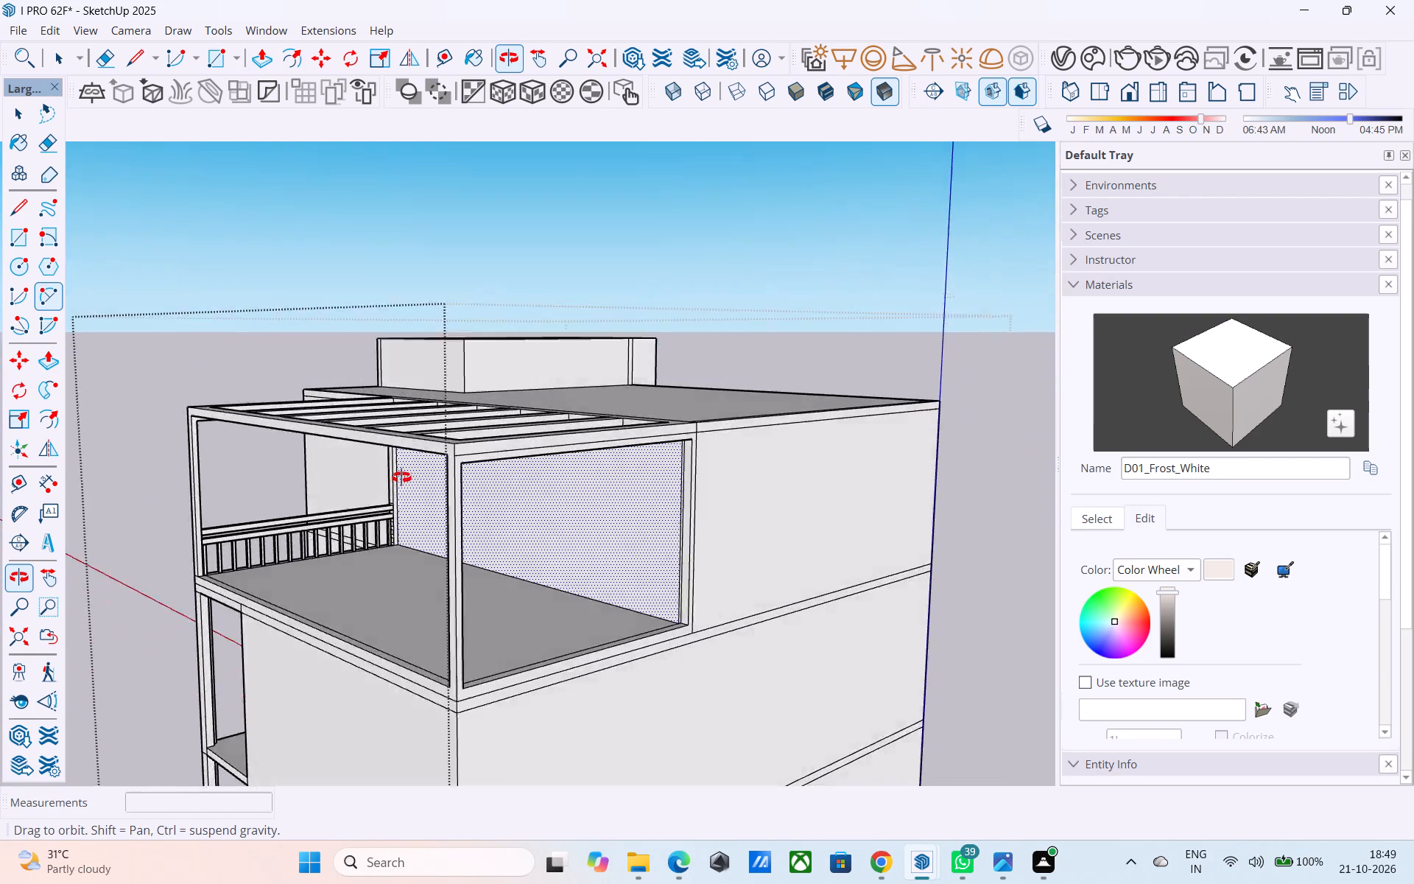
middle_click_drag(401, 477, 634, 419)
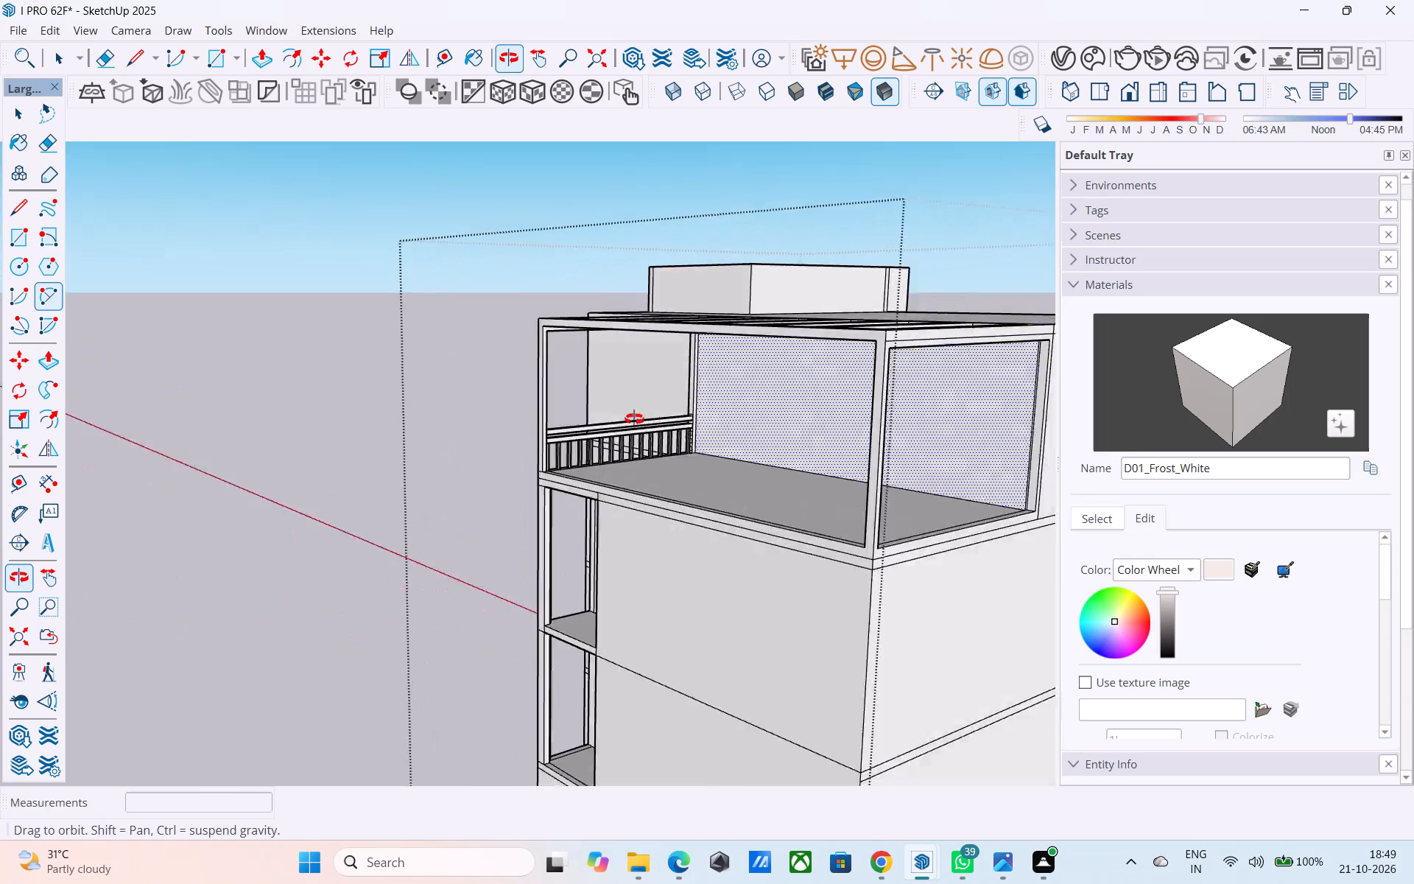
middle_click_drag(634, 419, 514, 432)
scroll(479, 438, "up", 19)
middle_click_drag(419, 436, 454, 432)
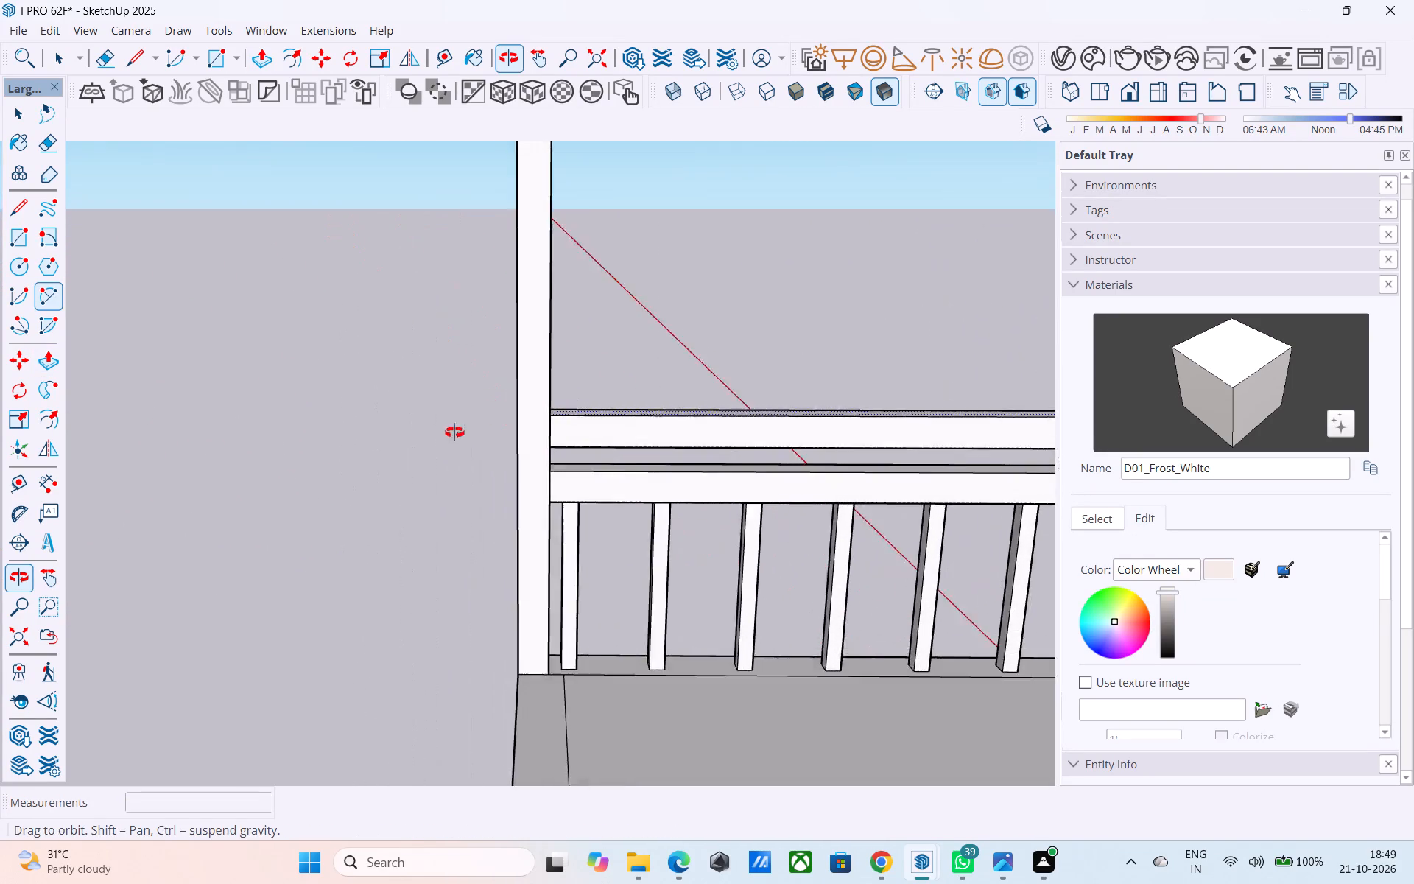
middle_click_drag(454, 432, 347, 435)
scroll(564, 434, "up", 4)
middle_click_drag(544, 432, 508, 432)
key("l")
scroll(513, 431, "up", 4)
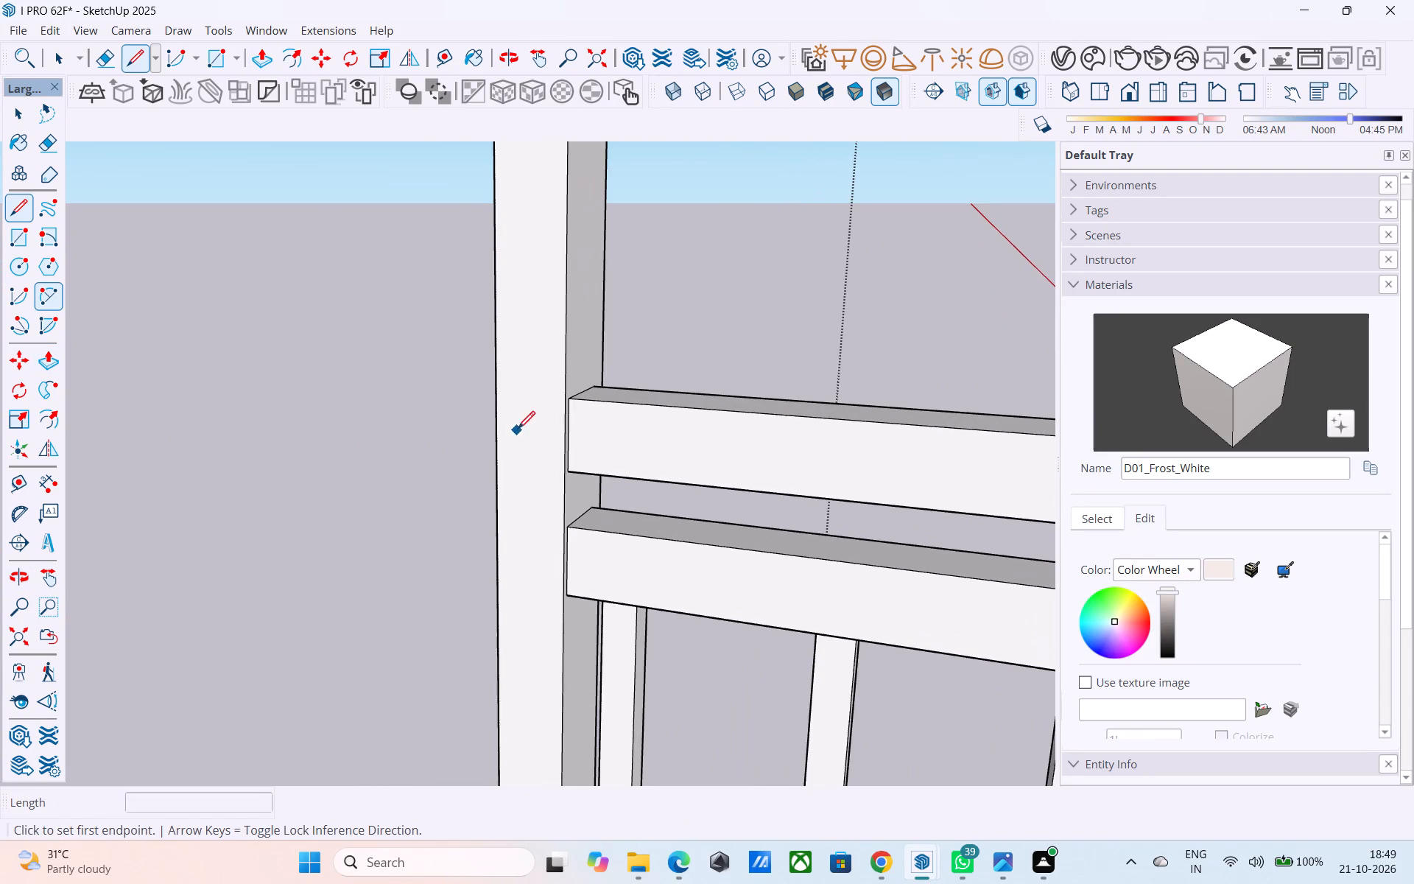
scroll(568, 410, "up", 7)
left_click(573, 392)
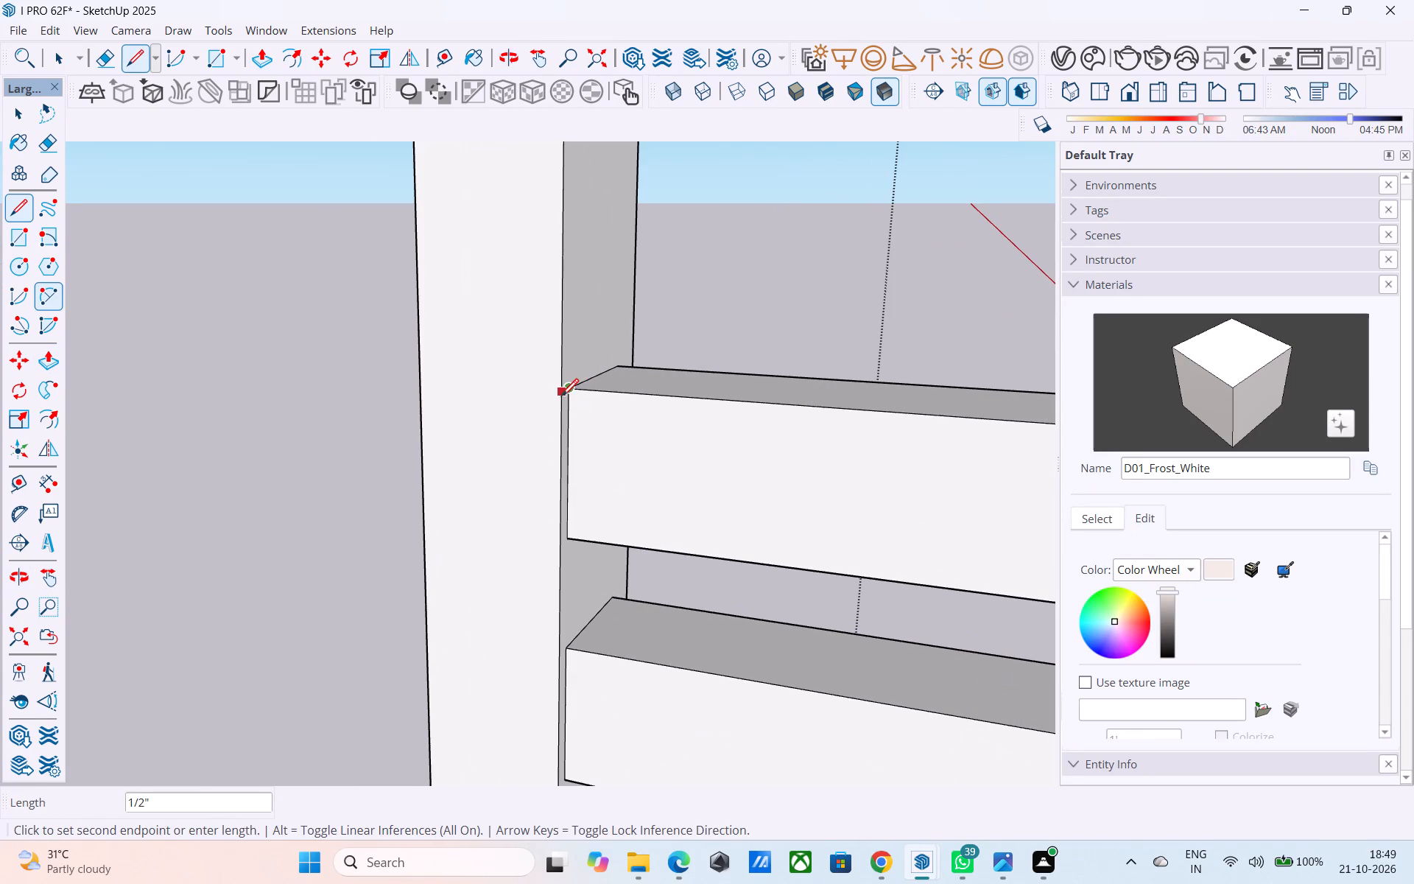
left_click(561, 398)
left_click(560, 397)
middle_click_drag(549, 398, 772, 437)
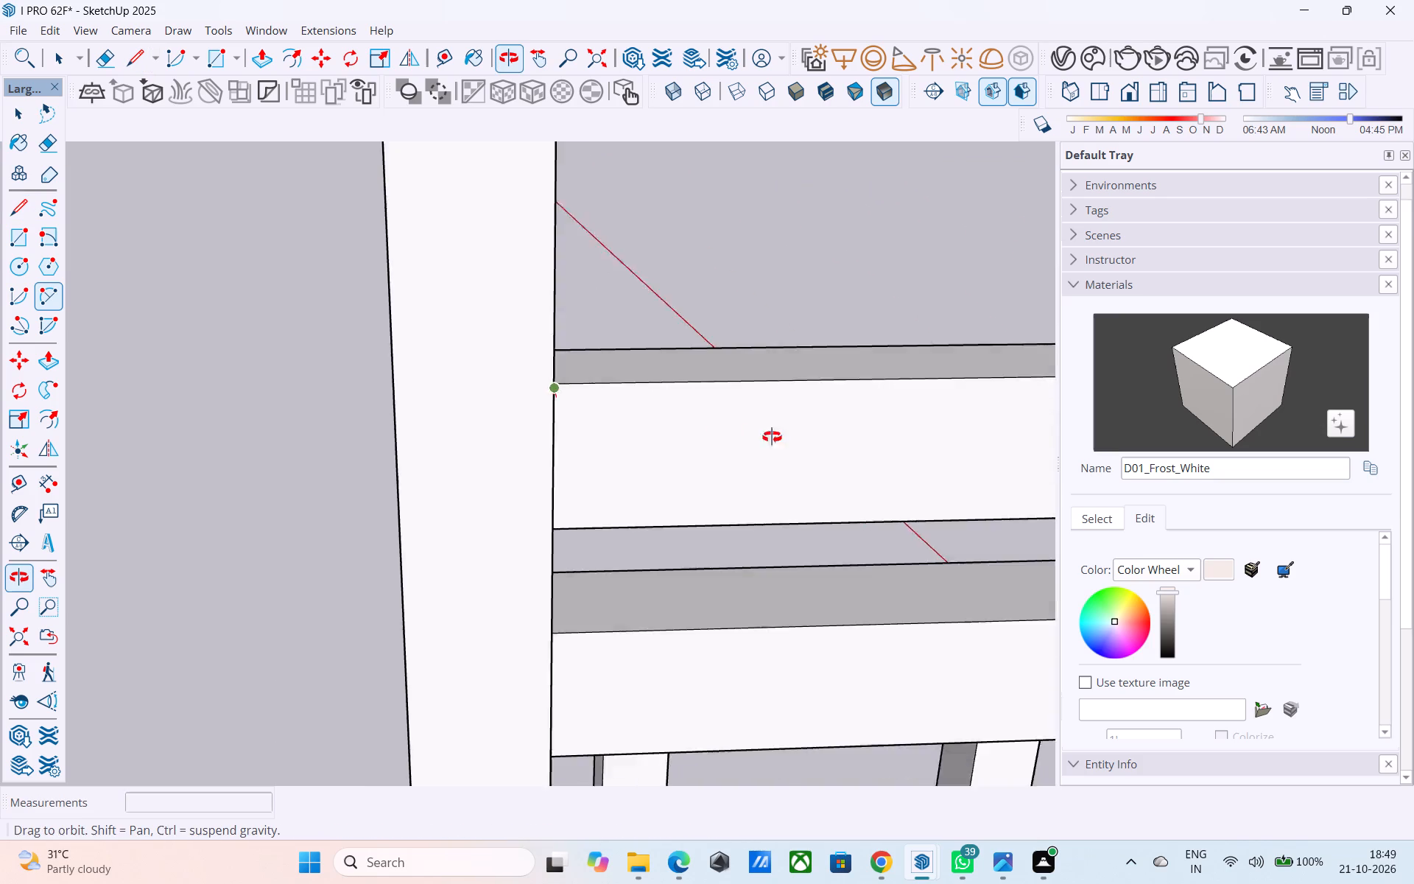
middle_click_drag(772, 437, 869, 499)
scroll(551, 401, "up", 4)
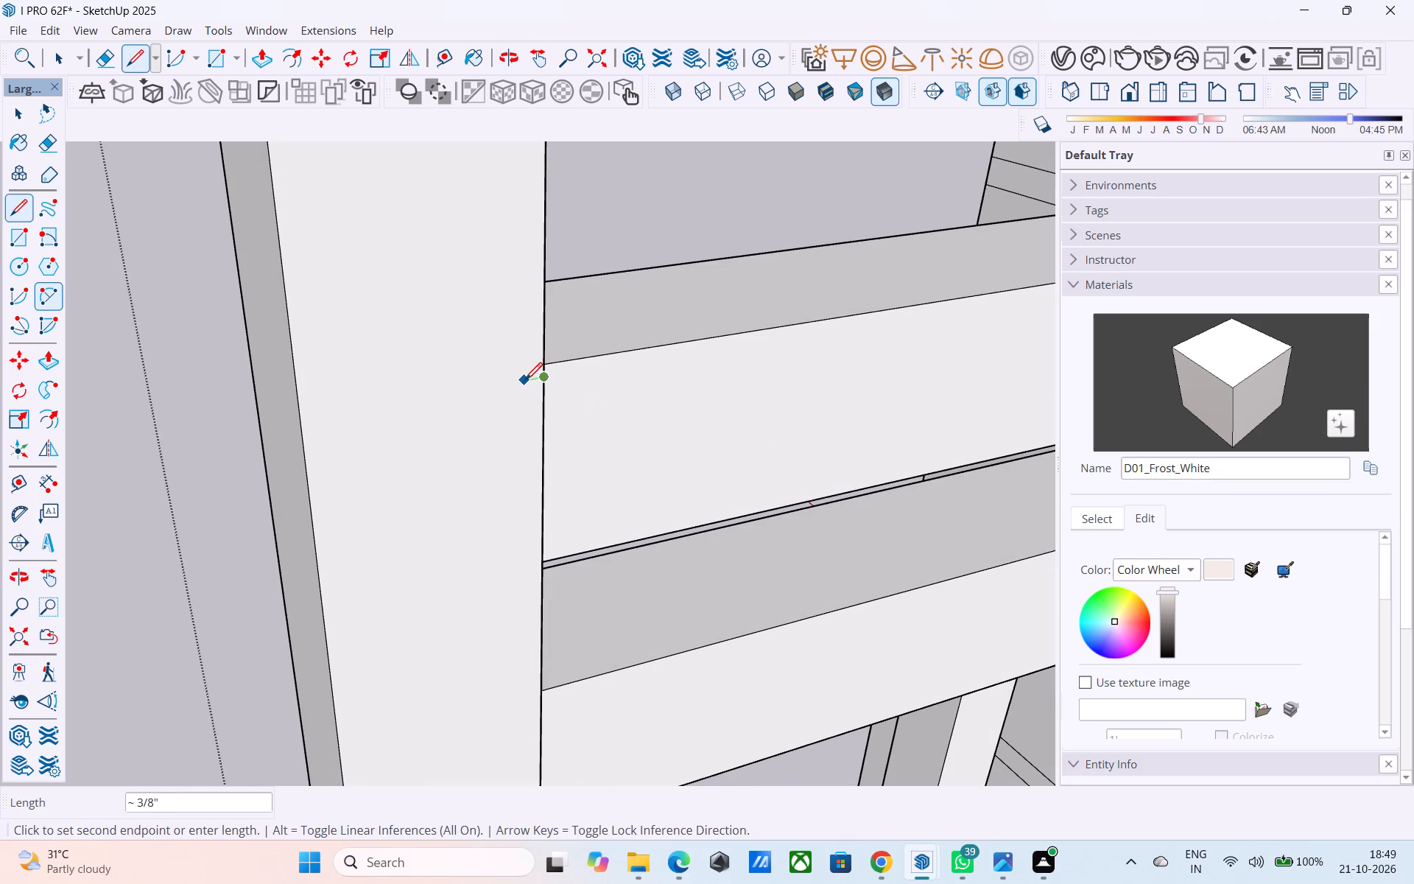
left_click(516, 383)
Draw a 3" by 3" square on the corner post's face, starting from the end of the short line.
key("r")
left_click(515, 382)
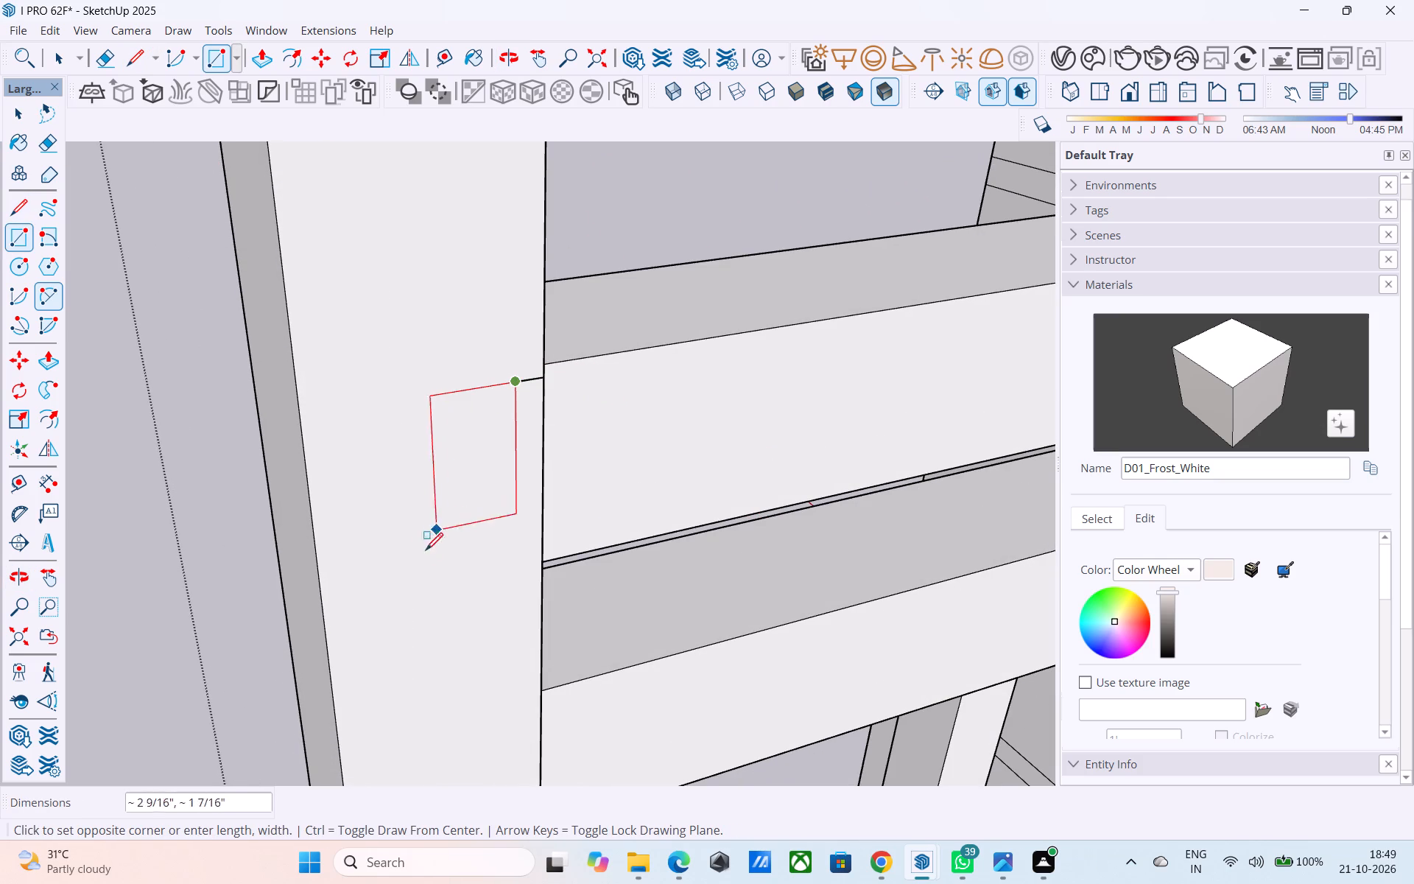
type("4\",4\"")
key("Return")
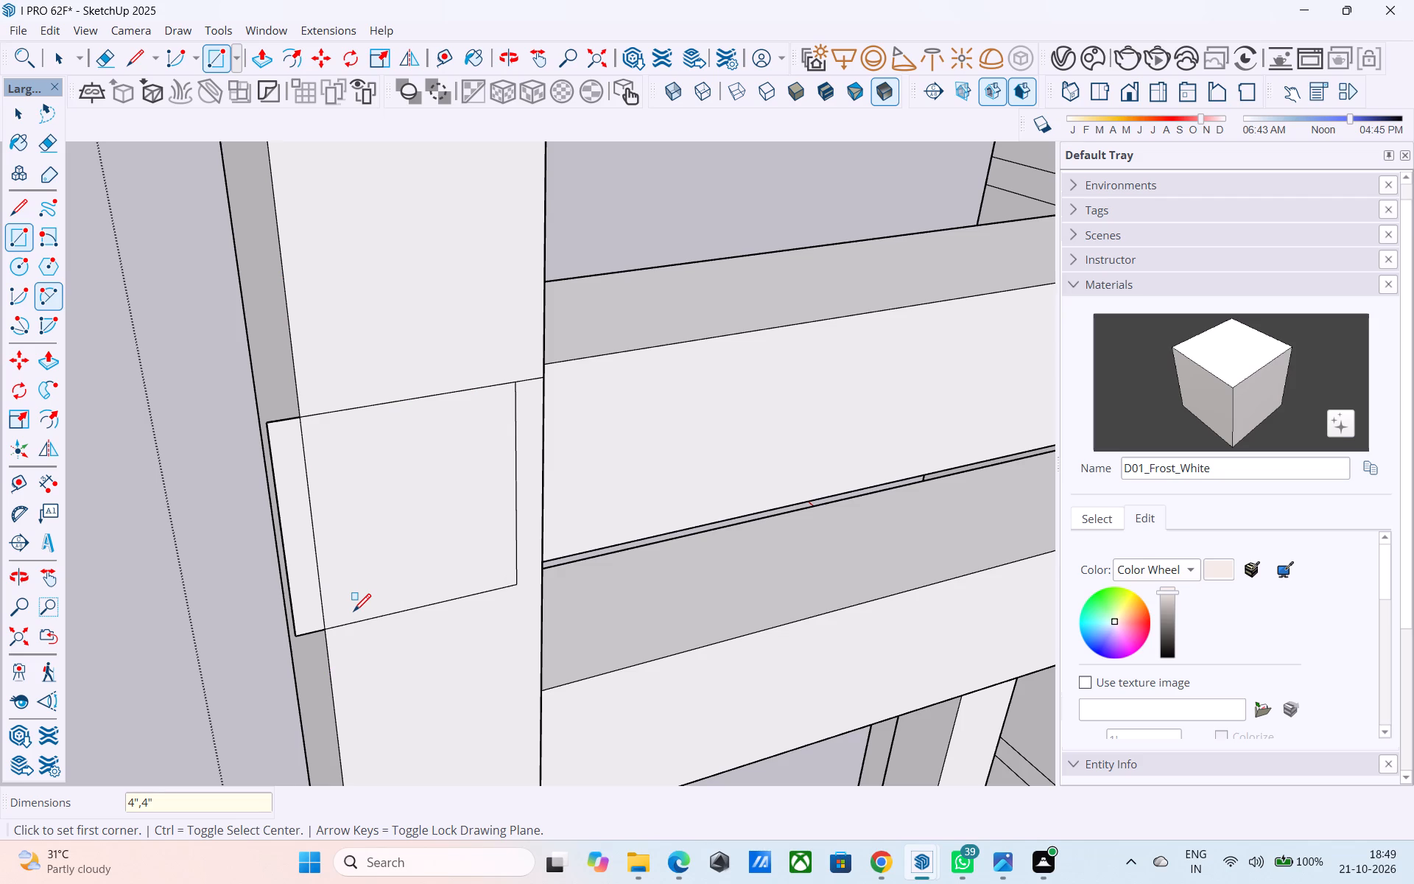
key("3")
type("\",3\"")
key("Return")
middle_click_drag(345, 602, 32, 526)
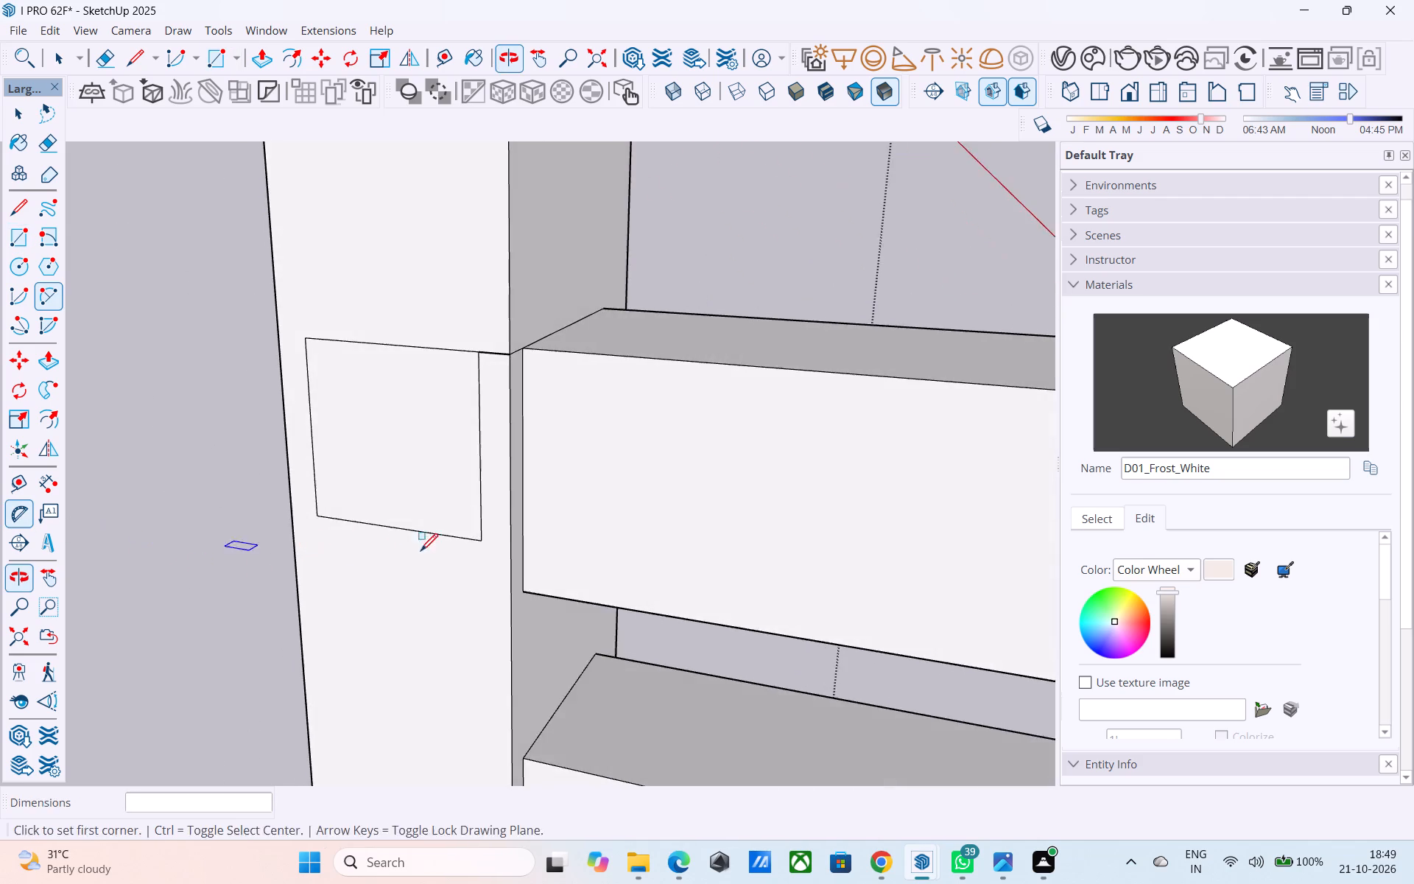
Draw a line from the upper rail's bottom corner to the post's edge and about 3 7/16" across the post's face below the square.
middle_click_drag(418, 547, 393, 514)
scroll(395, 514, "down", 1)
key("space")
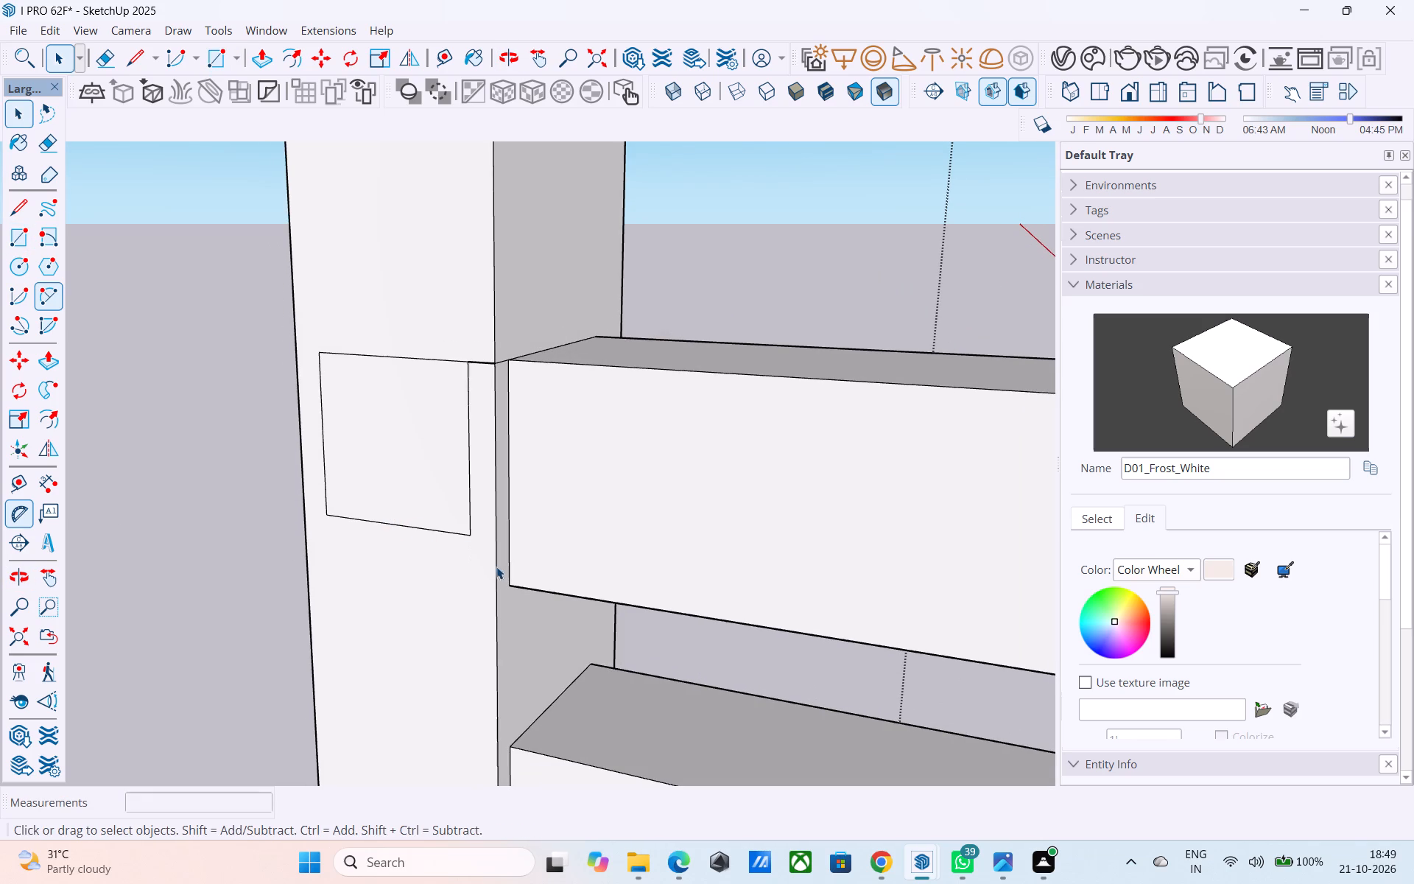
key("l")
scroll(503, 577, "up", 3)
left_click(516, 582)
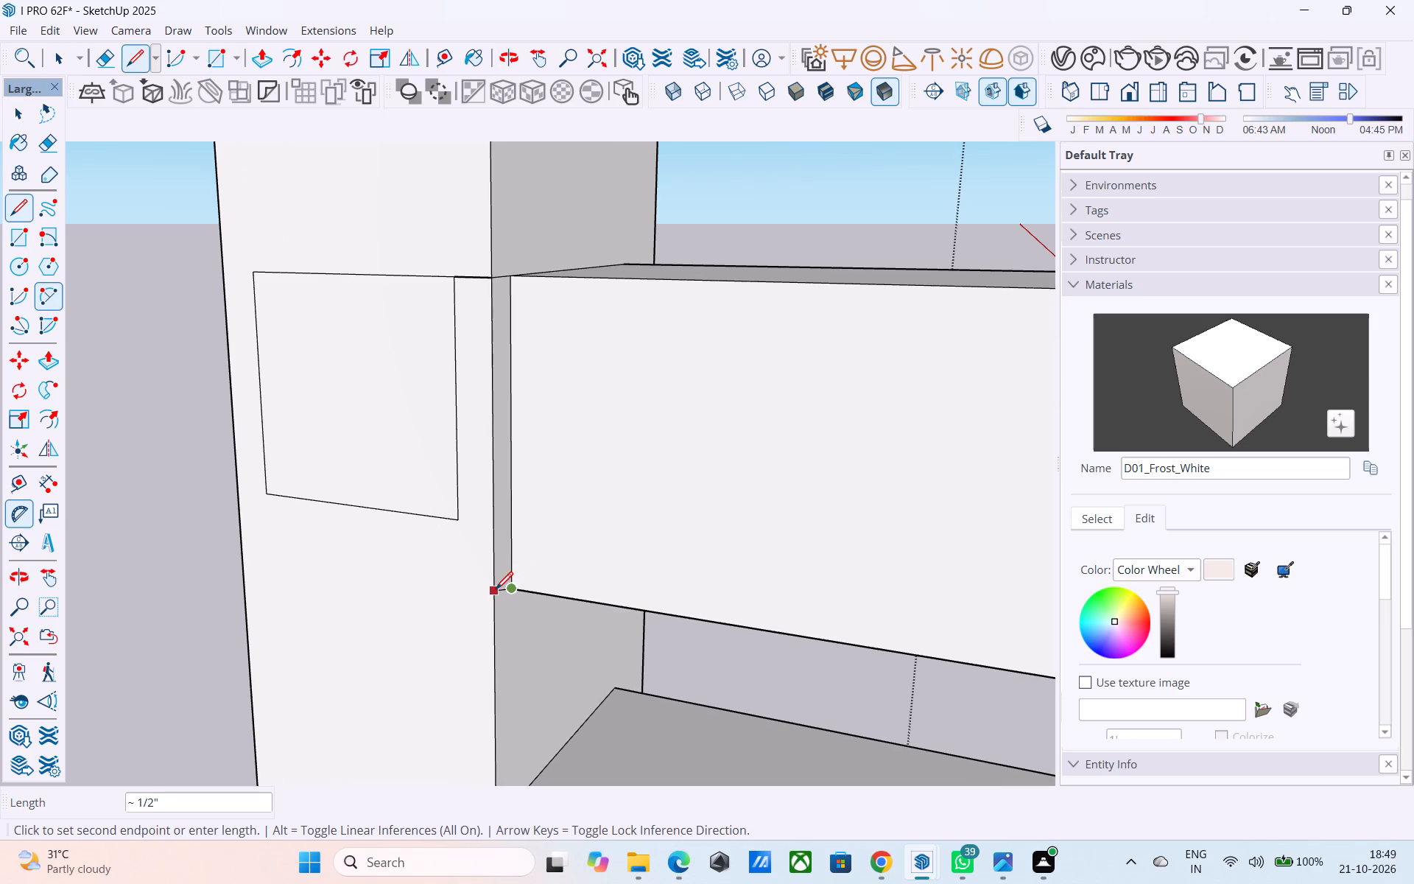
left_click(496, 594)
left_click(490, 603)
left_click(499, 607)
middle_click_drag(270, 552, 347, 544)
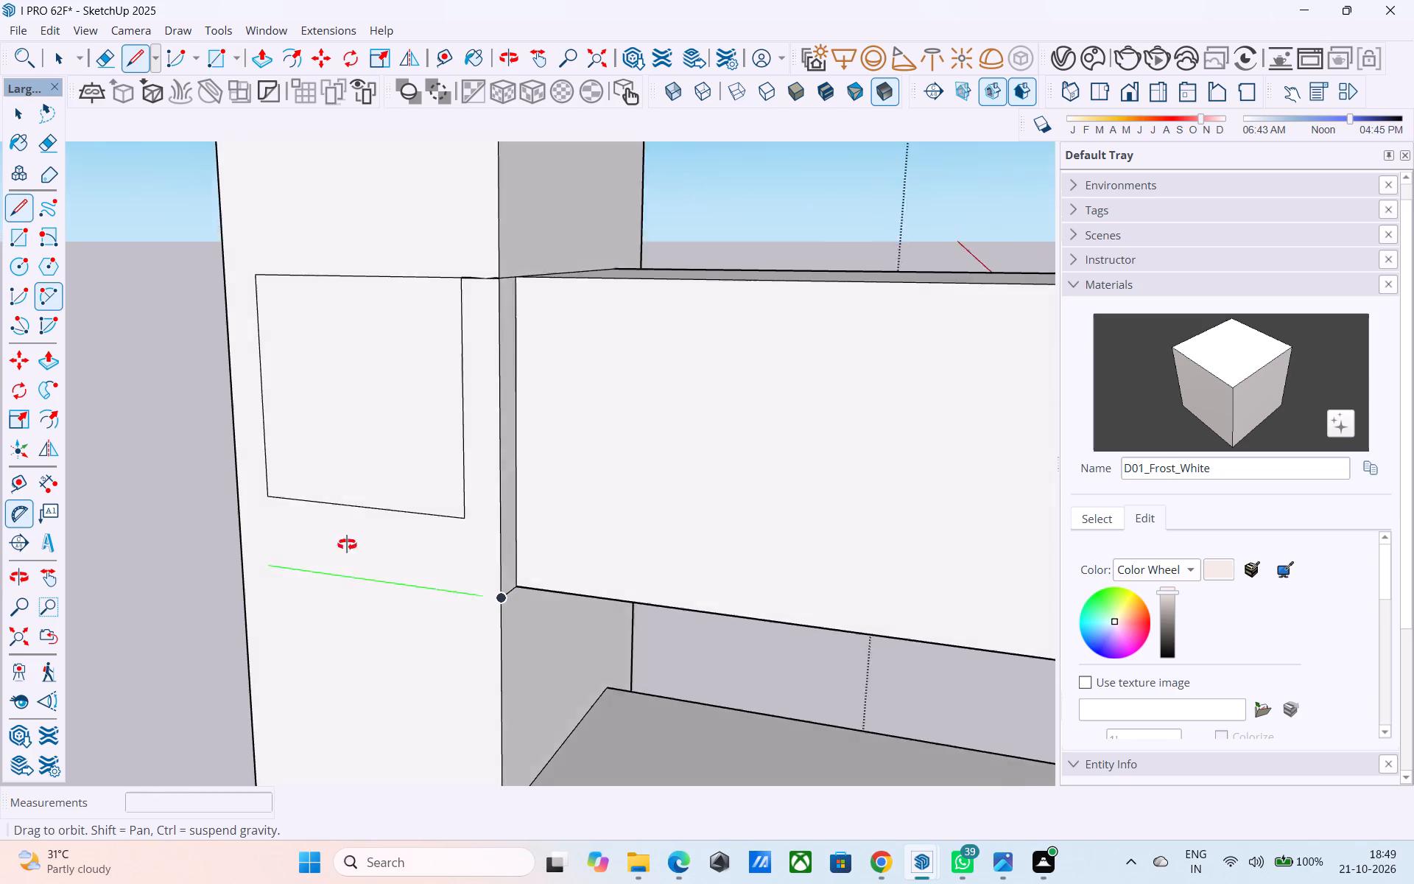
middle_click_drag(347, 544, 643, 603)
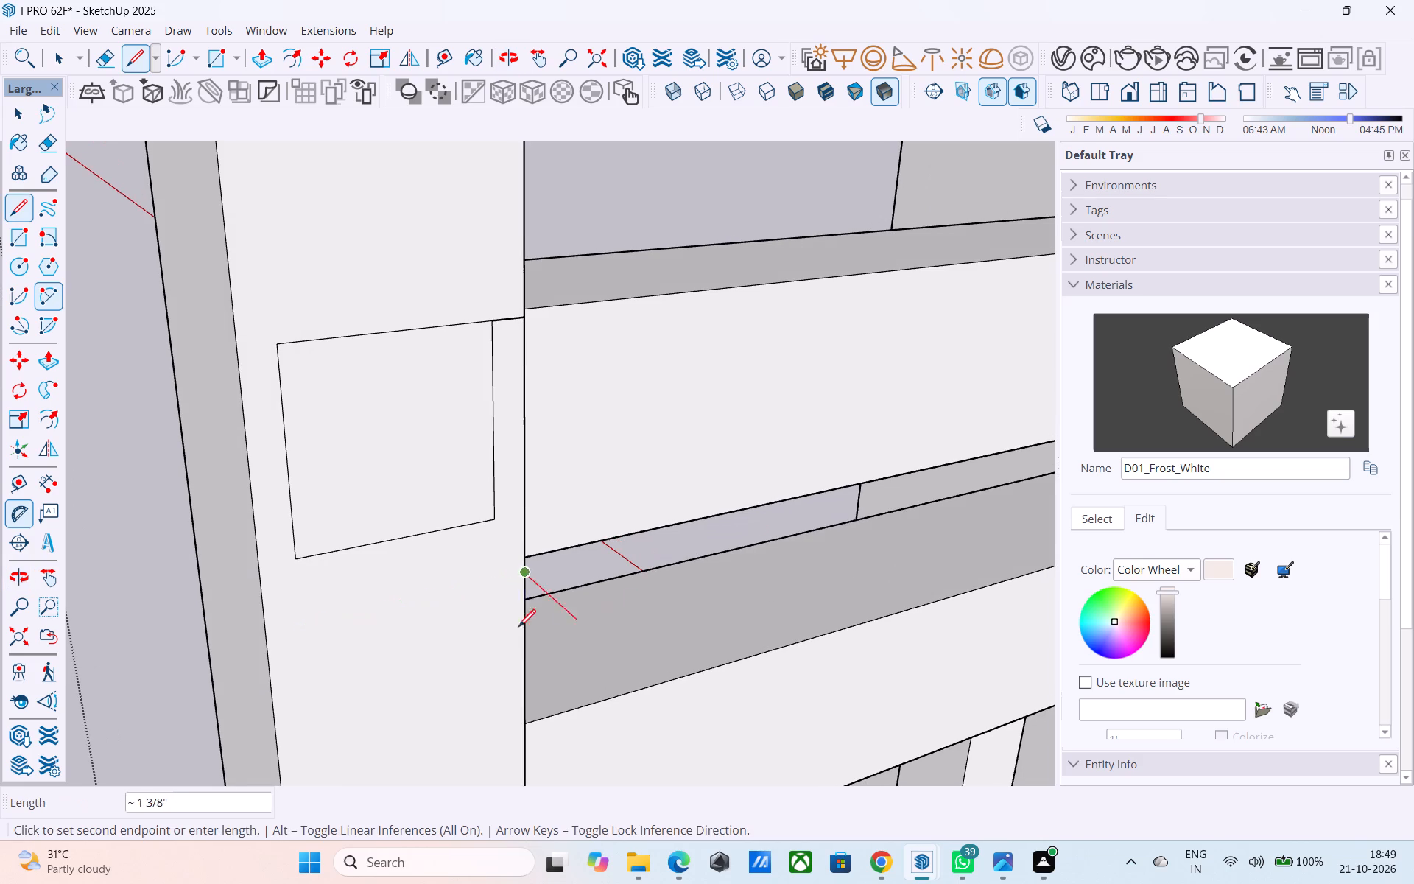
left_click(312, 631)
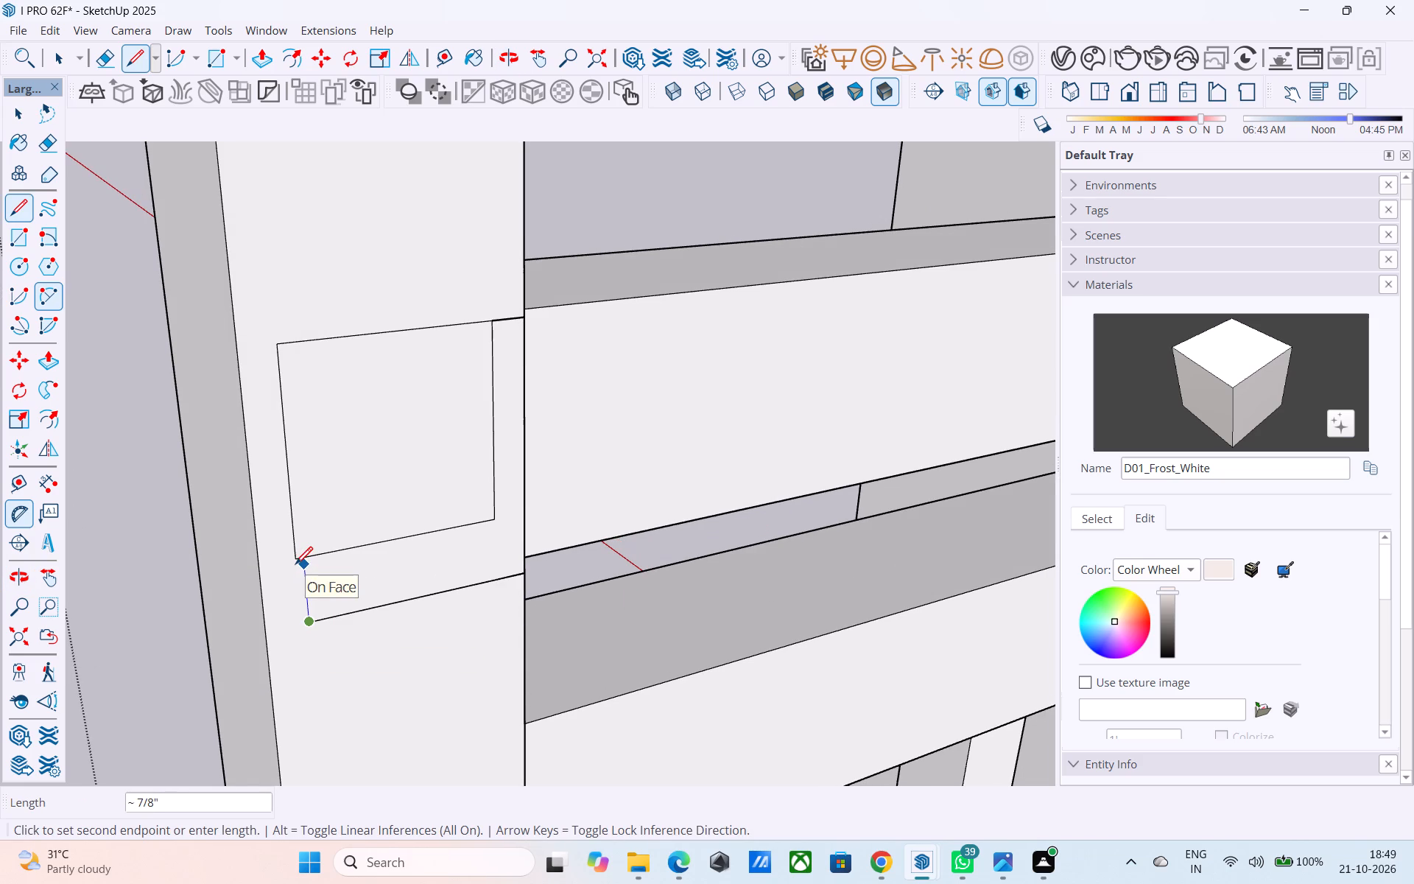
Extend the square's two sides 1" down from its bottom corners to the line below it on the corner post's face.
scroll(298, 572, "up", 7)
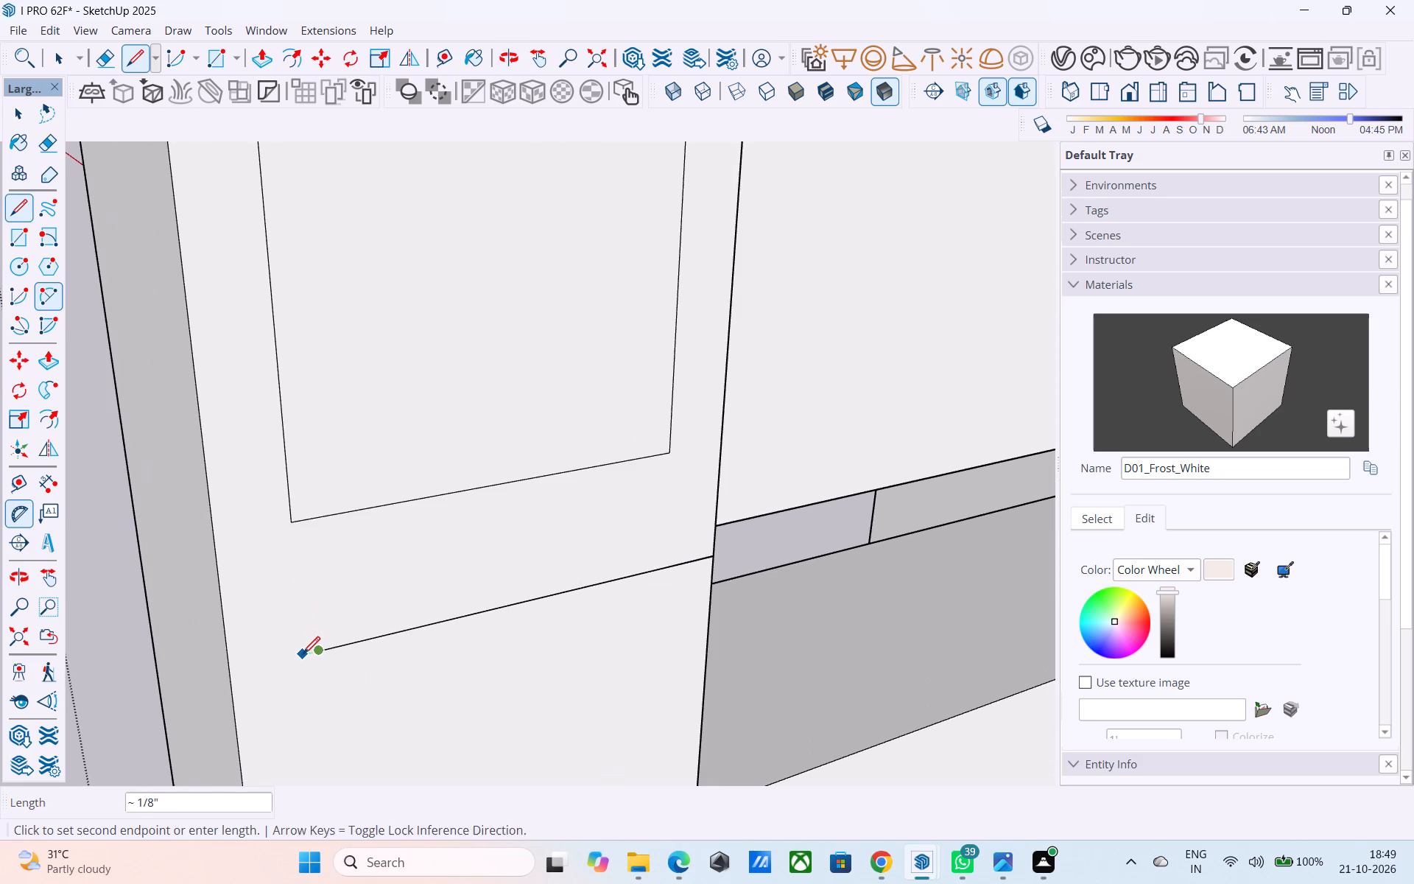
left_click(303, 656)
left_click(287, 515)
scroll(290, 552, "up", 5)
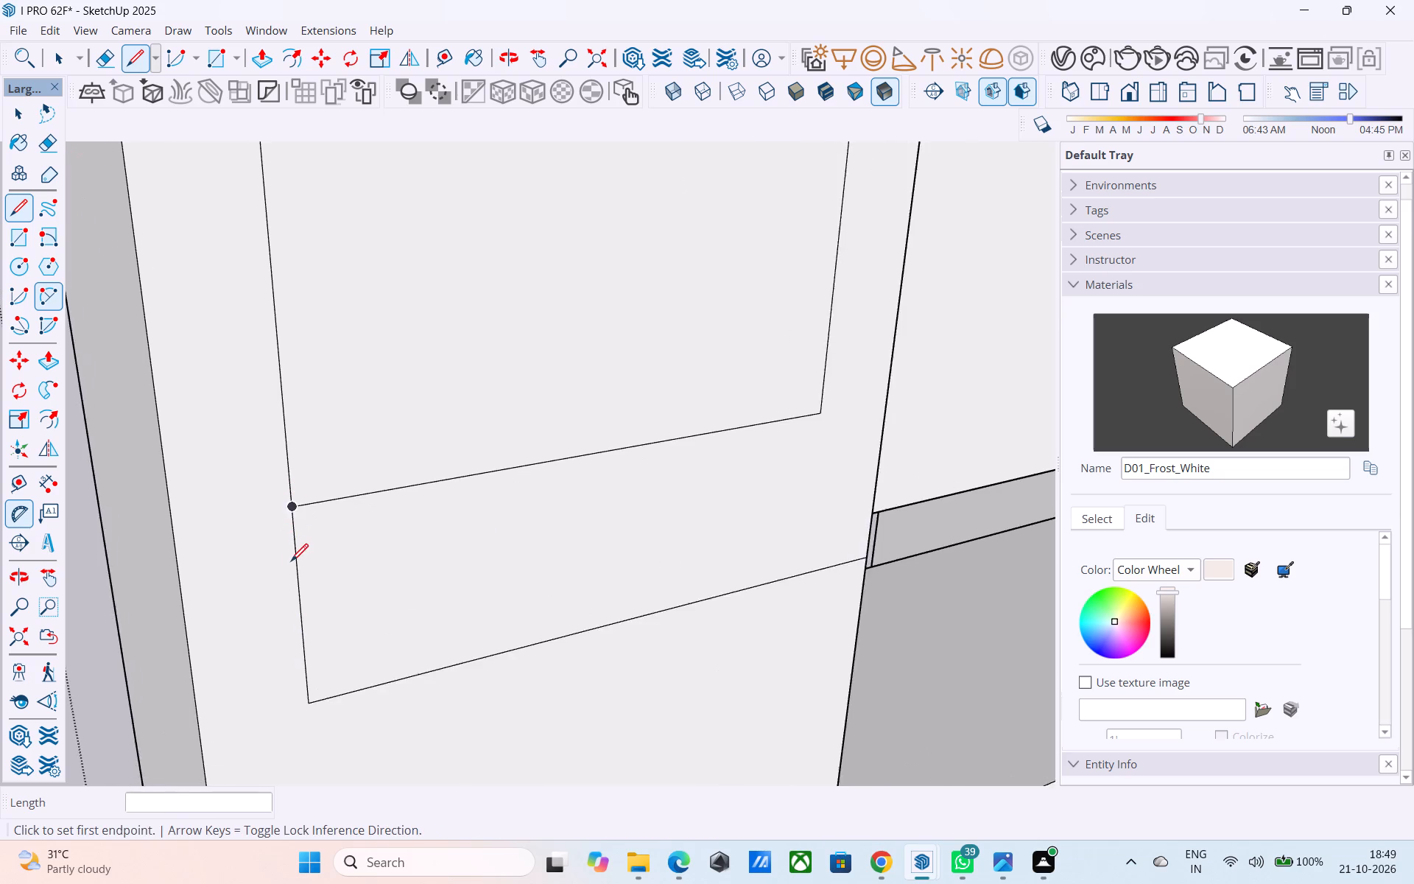
left_click(868, 404)
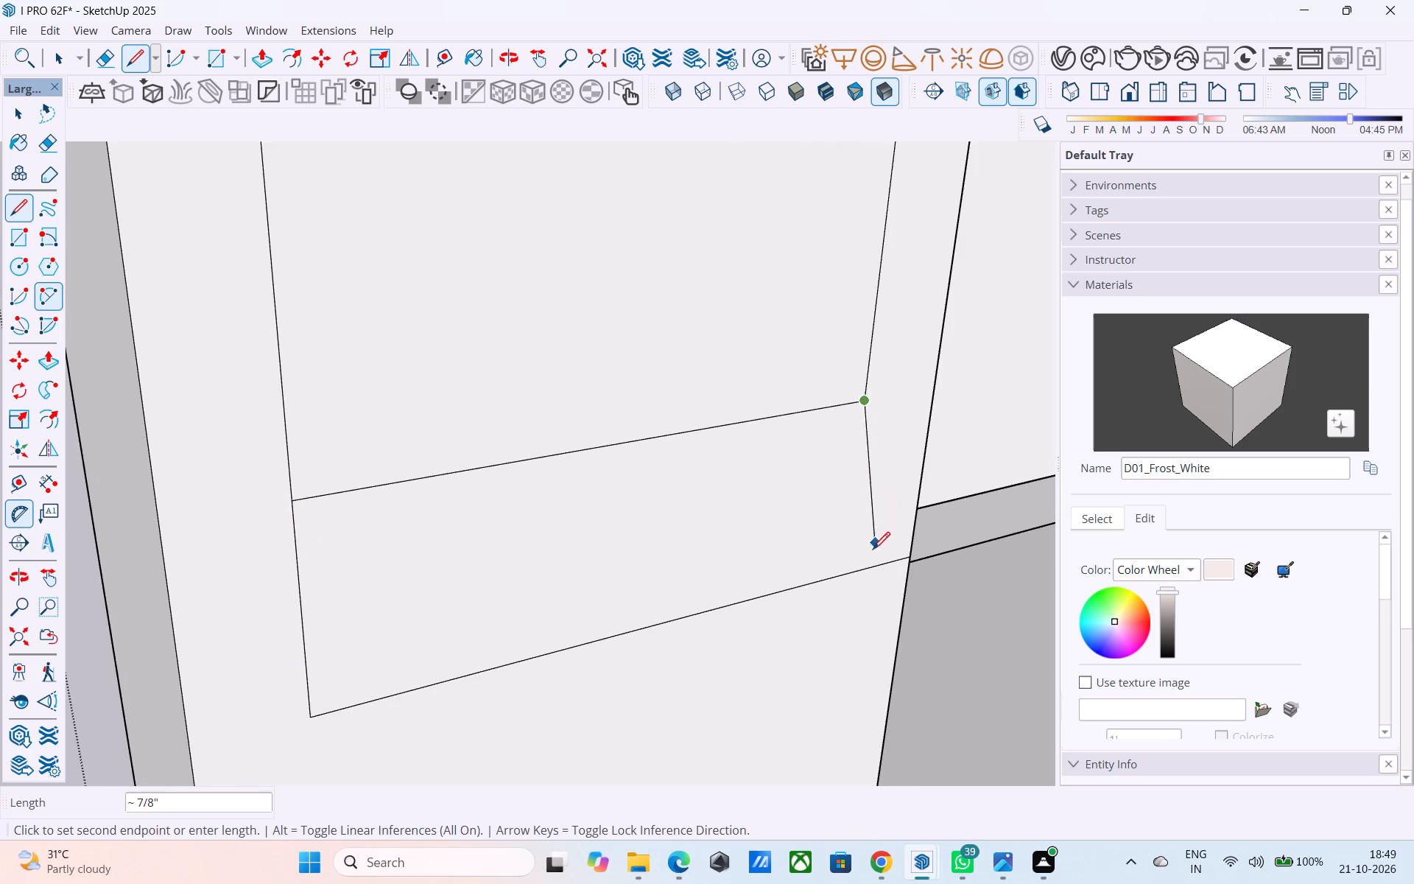
middle_click_drag(854, 574, 337, 469)
scroll(563, 517, "down", 4)
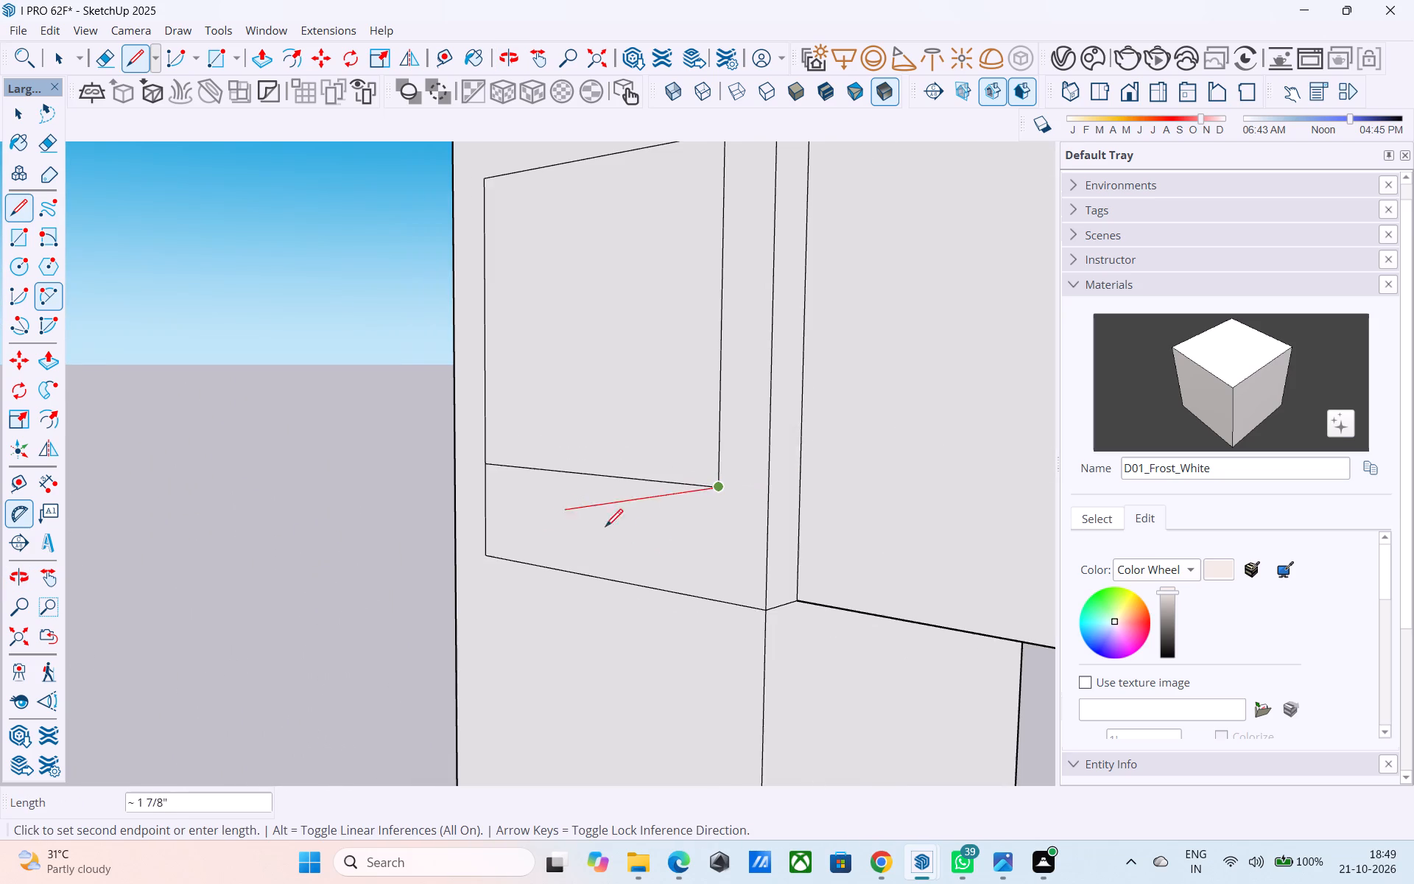
left_click(722, 594)
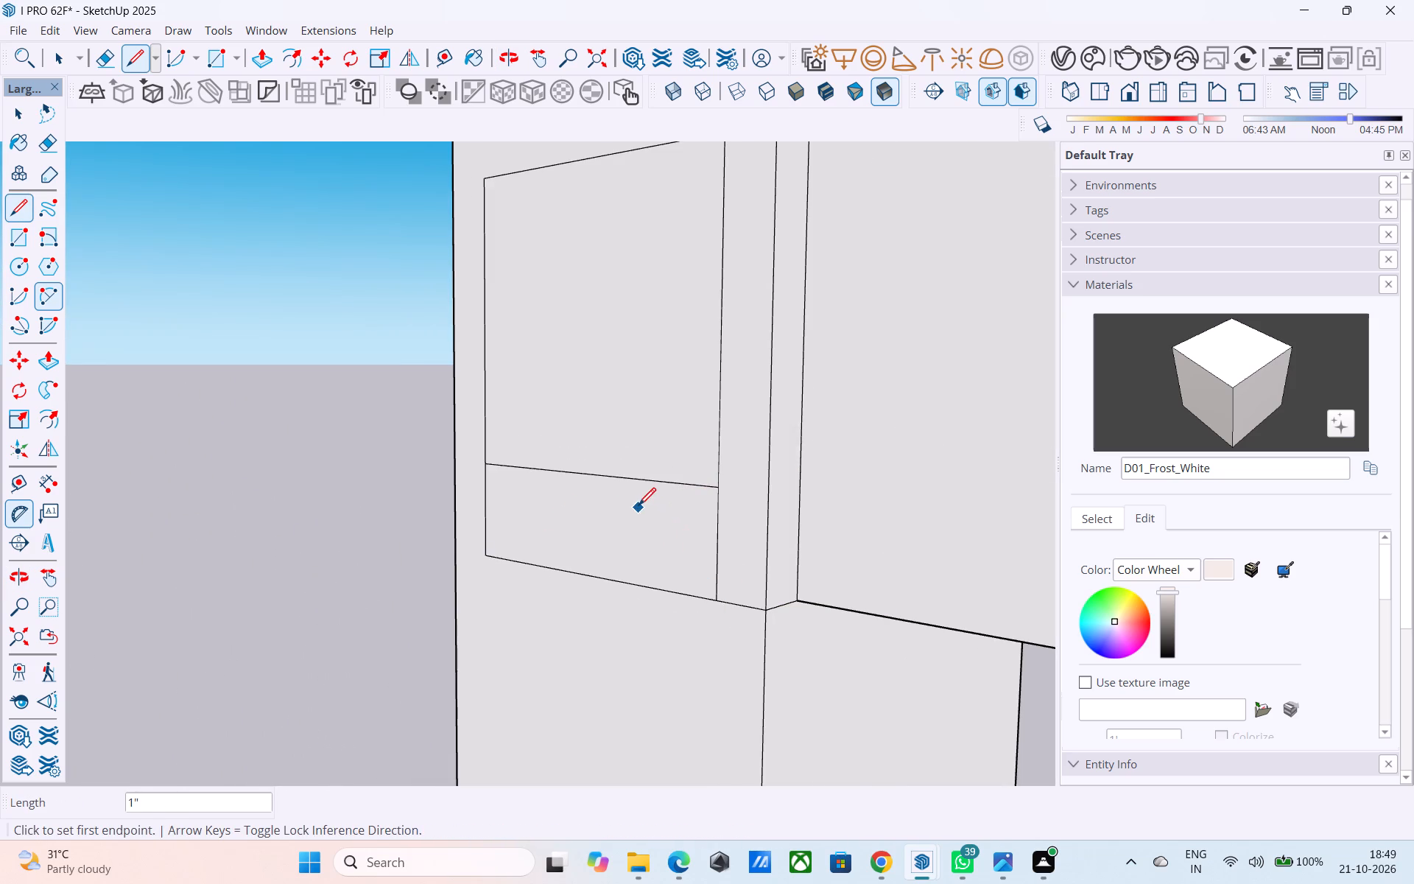
Erase the square's old bottom edge and the short line pieces between the profile and the post's edge, leaving one clean rectangle.
key("e")
left_click_drag(639, 504, 653, 443)
key("space")
scroll(651, 446, "down", 6)
middle_click_drag(651, 446, 661, 446)
middle_click_drag(662, 444, 764, 449)
key("e")
left_click_drag(714, 279, 714, 270)
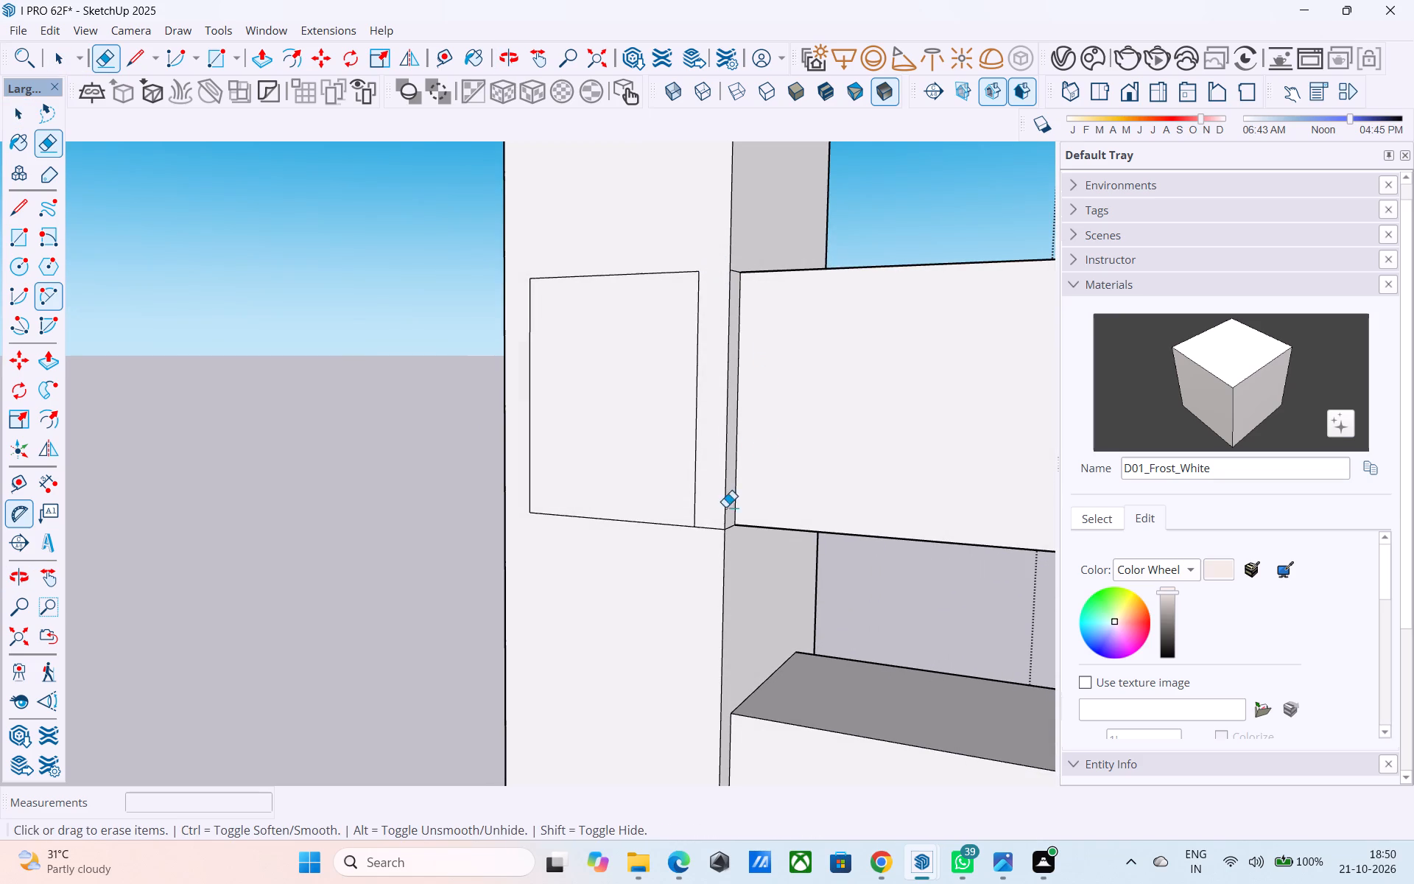
left_click_drag(712, 525, 710, 537)
Copy the rectangular profile down the corner post, from the upper rail's top corner to the lower rail's top corner.
key("space")
left_click(650, 463)
key("m")
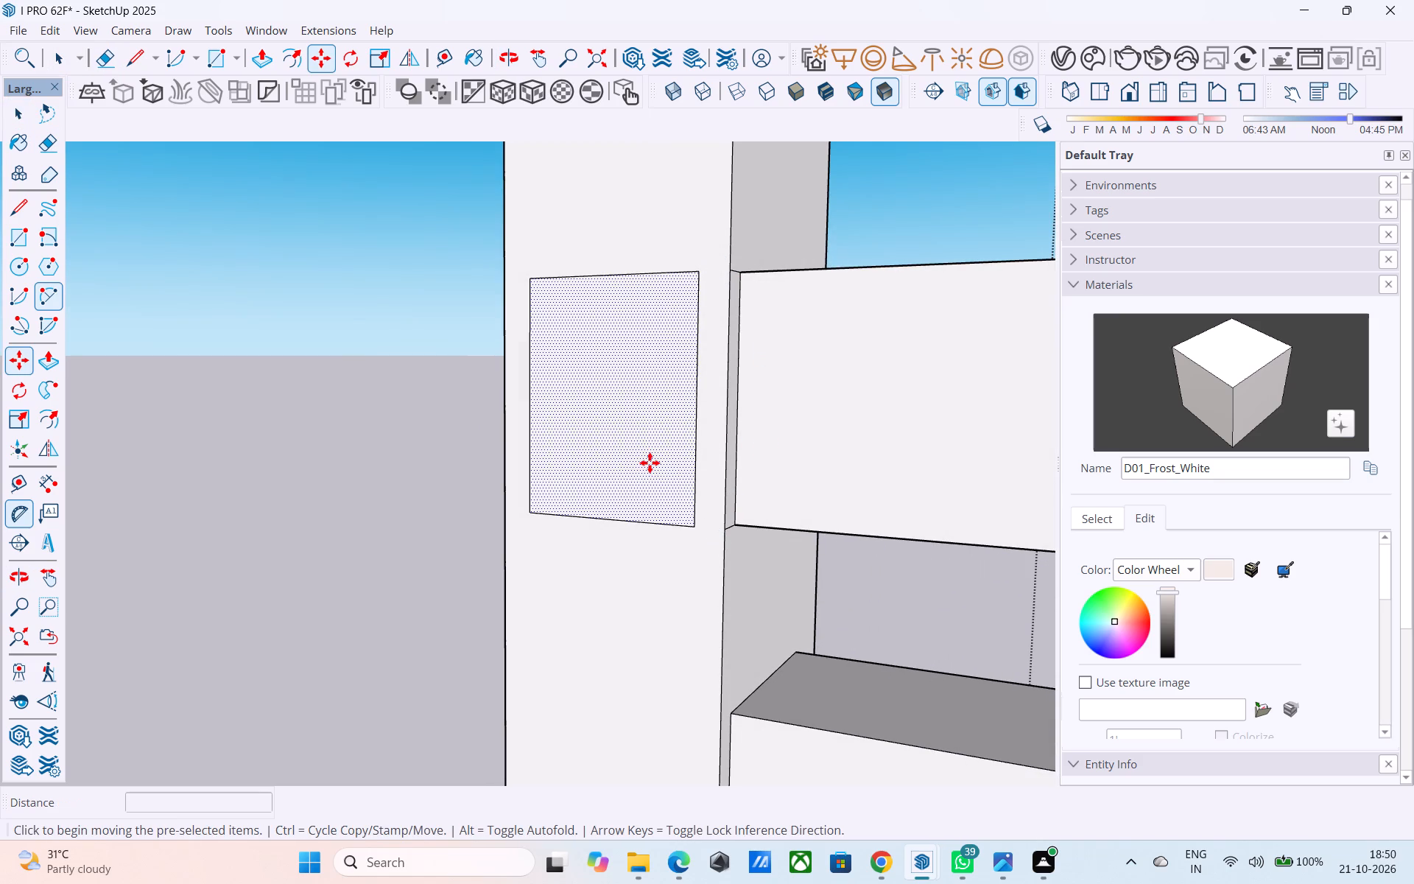
left_click(745, 274)
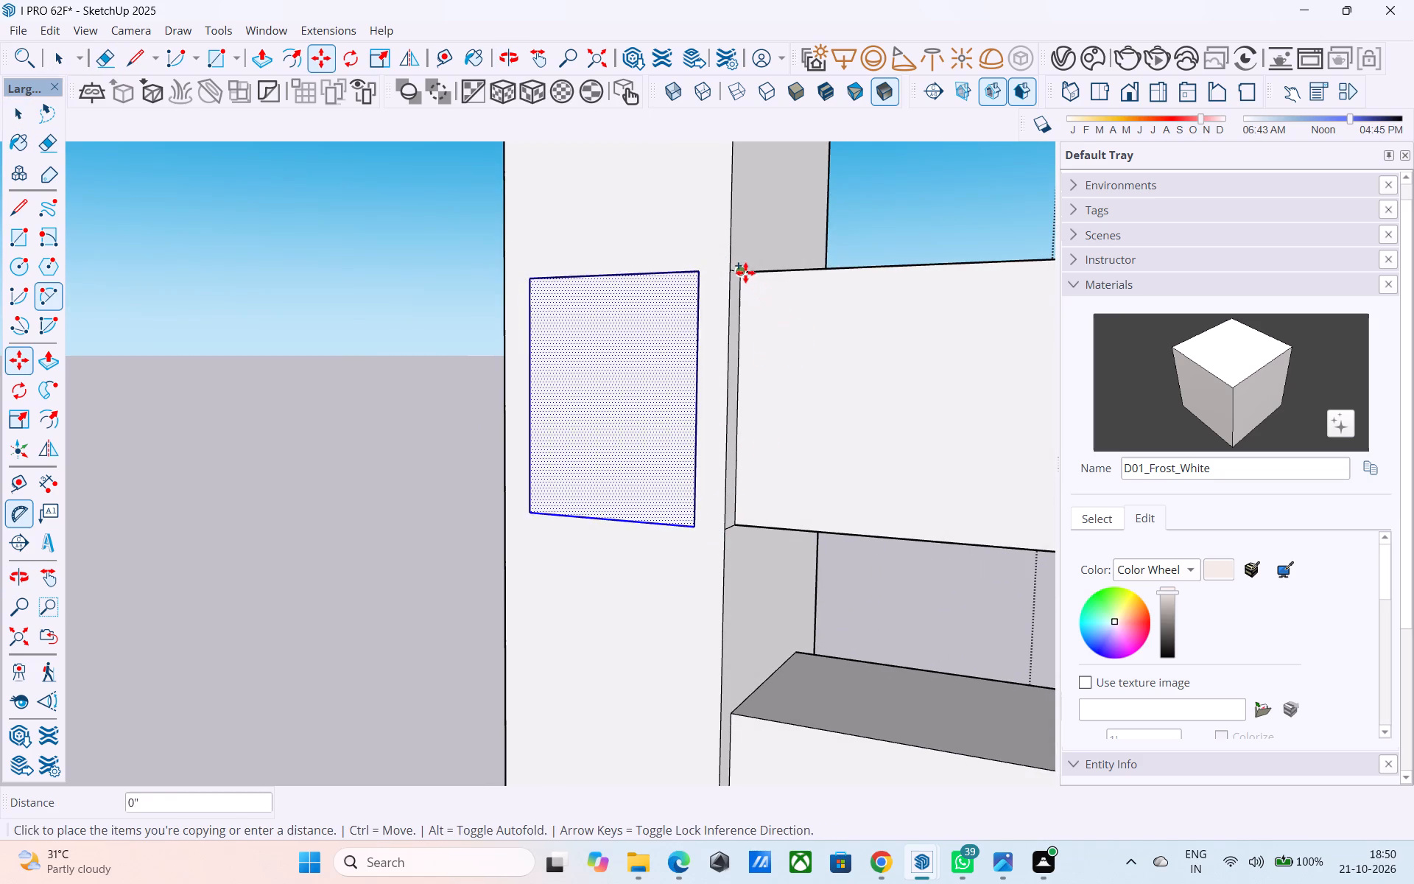
left_click(734, 721)
Extrude the upper rectangle on the corner post 26' 3" across the open side to the opposite post.
middle_click_drag(700, 685, 918, 642)
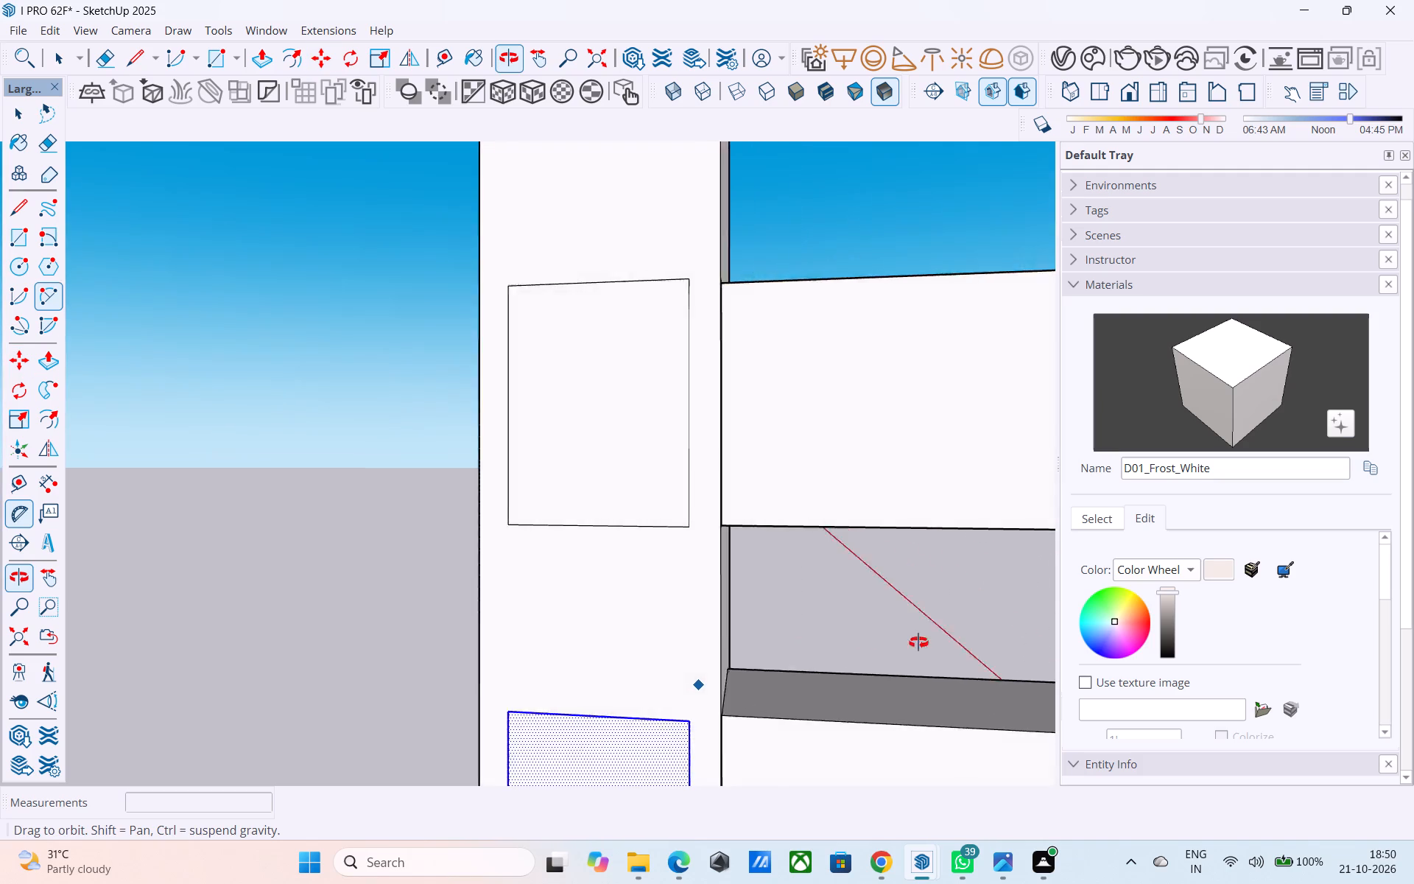
middle_click_drag(918, 642, 1135, 691)
middle_click_drag(746, 605, 1041, 584)
scroll(977, 586, "down", 4)
middle_click_drag(969, 586, 730, 530)
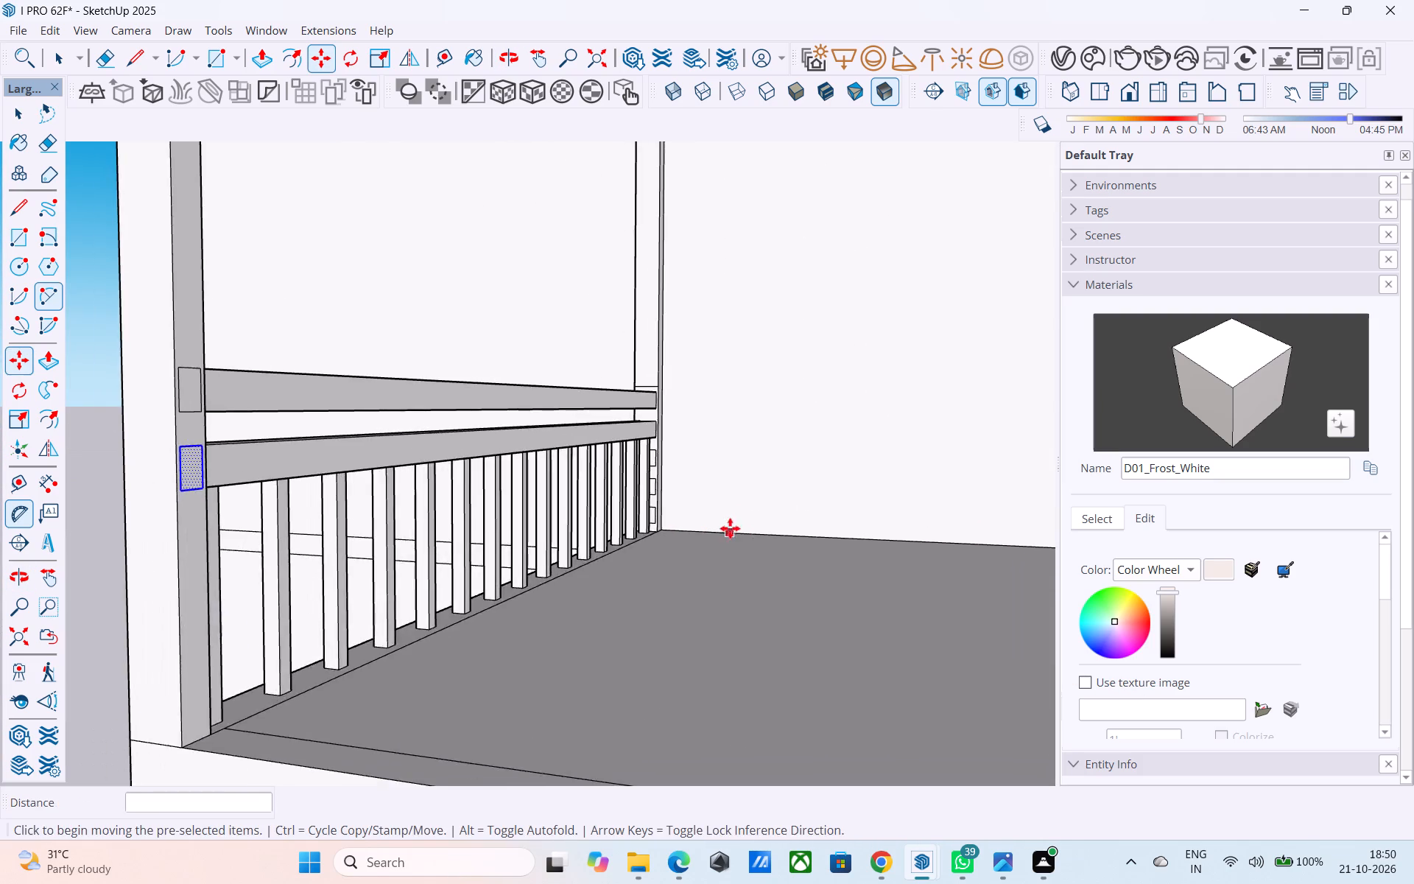
scroll(730, 527, "down", 5)
middle_click_drag(682, 544, 644, 579)
key("space")
scroll(599, 565, "down", 2)
middle_click_drag(594, 561, 599, 505)
scroll(431, 527, "up", 1)
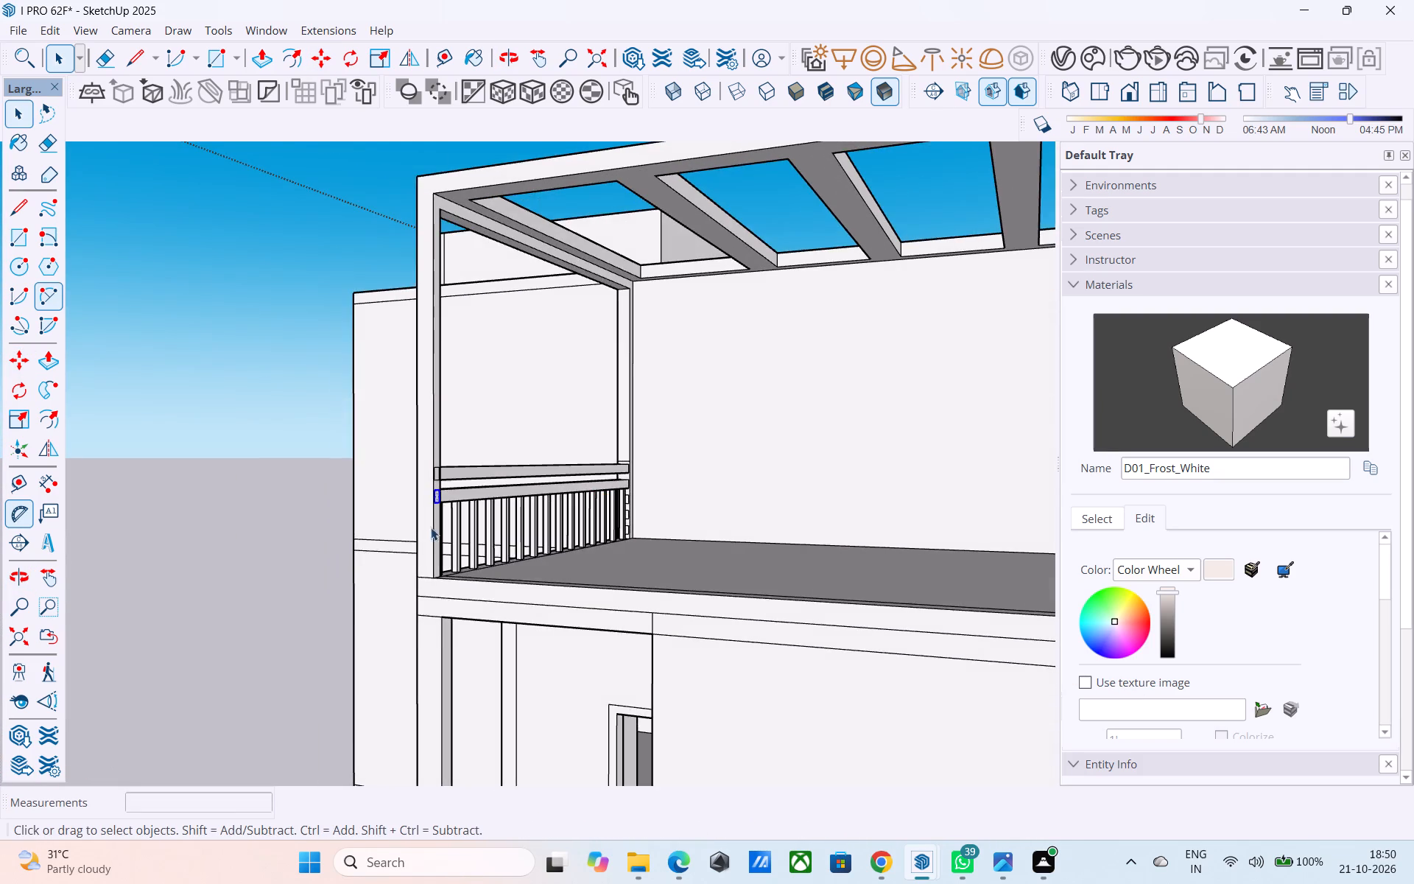
scroll(431, 527, "up", 8)
left_click(250, 594)
key("p")
left_click(250, 593)
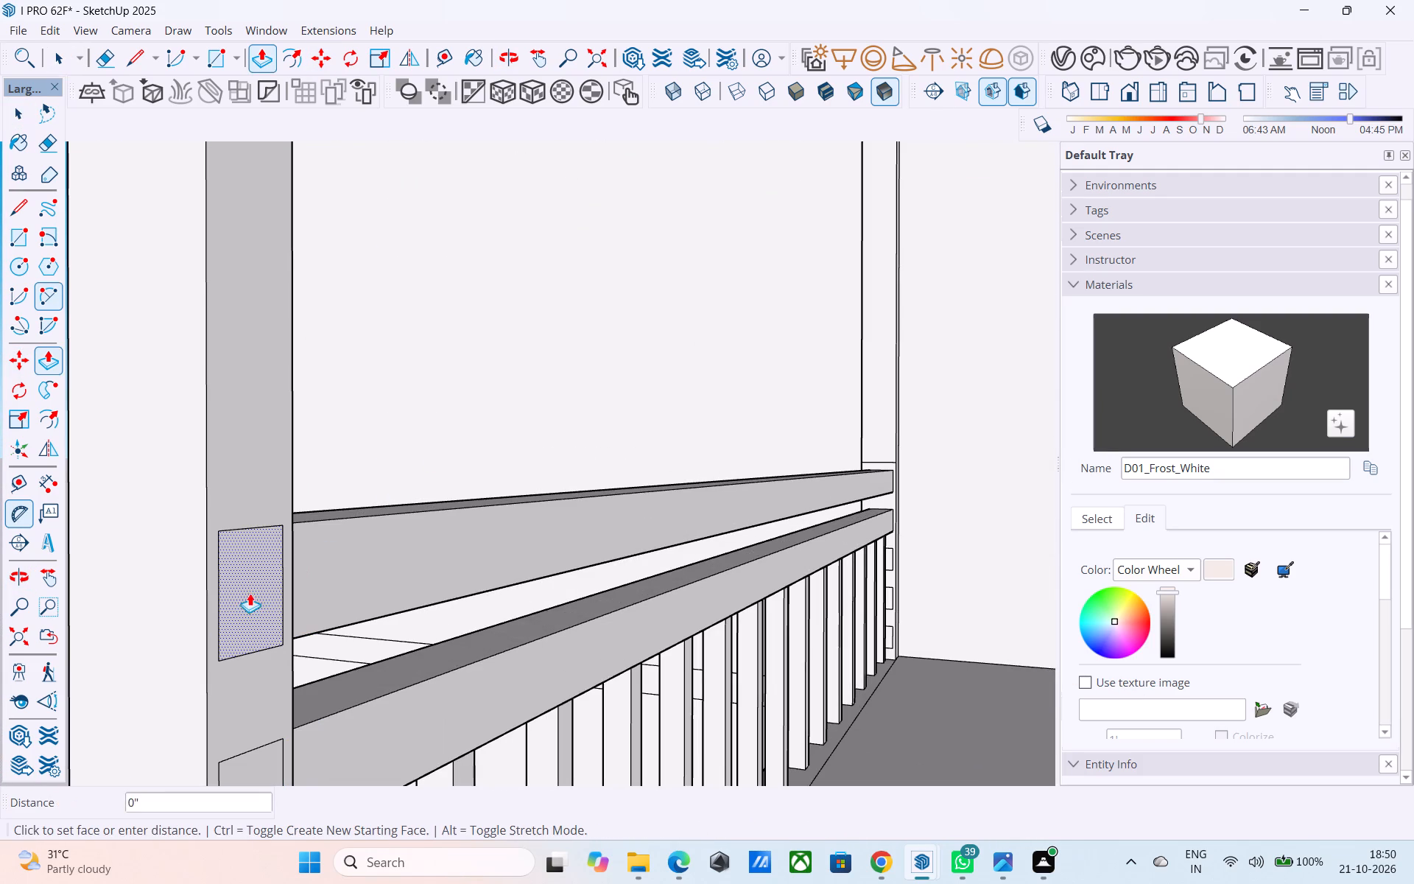
scroll(401, 552, "down", 20)
scroll(401, 552, "down", 7)
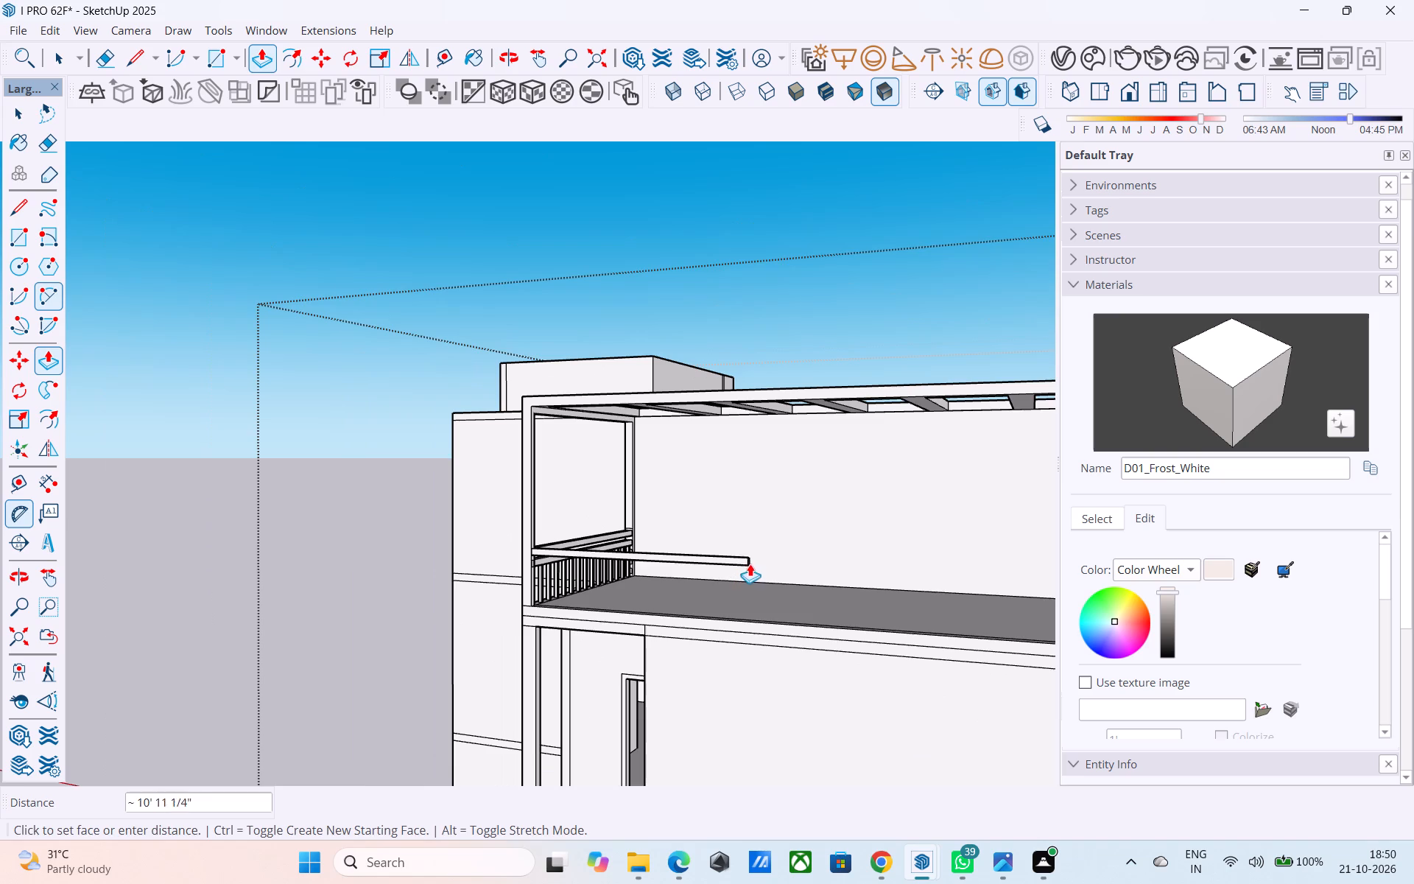
middle_click_drag(767, 552, 799, 549)
middle_click_drag(943, 548, 733, 558)
scroll(736, 558, "up", 8)
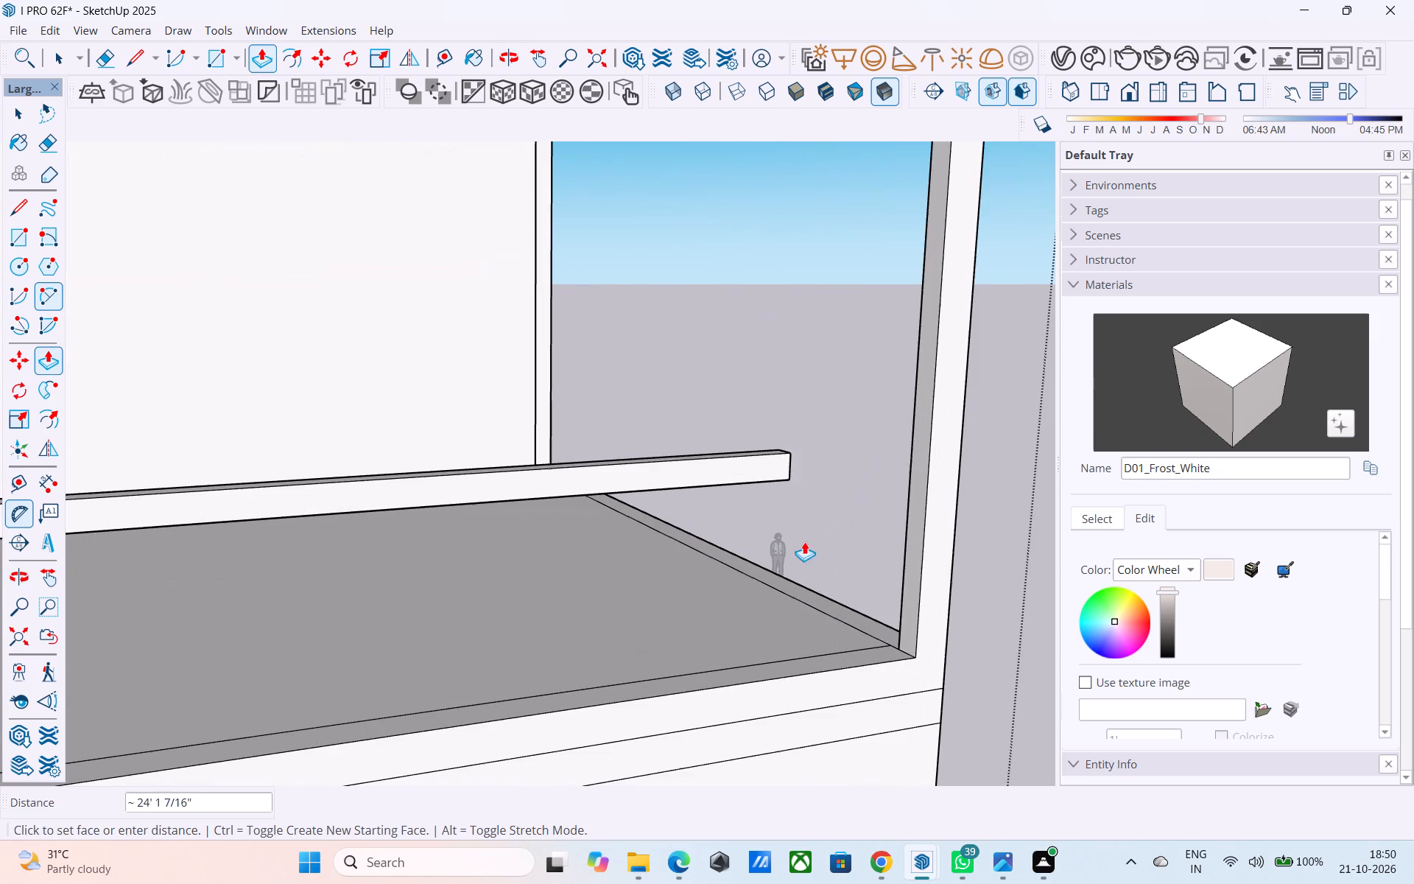
left_click(918, 527)
Repeat the same extrusion on the lower rectangle, forming the second horizontal rail across the open side.
scroll(918, 523, "down", 10)
middle_click_drag(960, 547, 1091, 544)
middle_click_drag(821, 609, 822, 608)
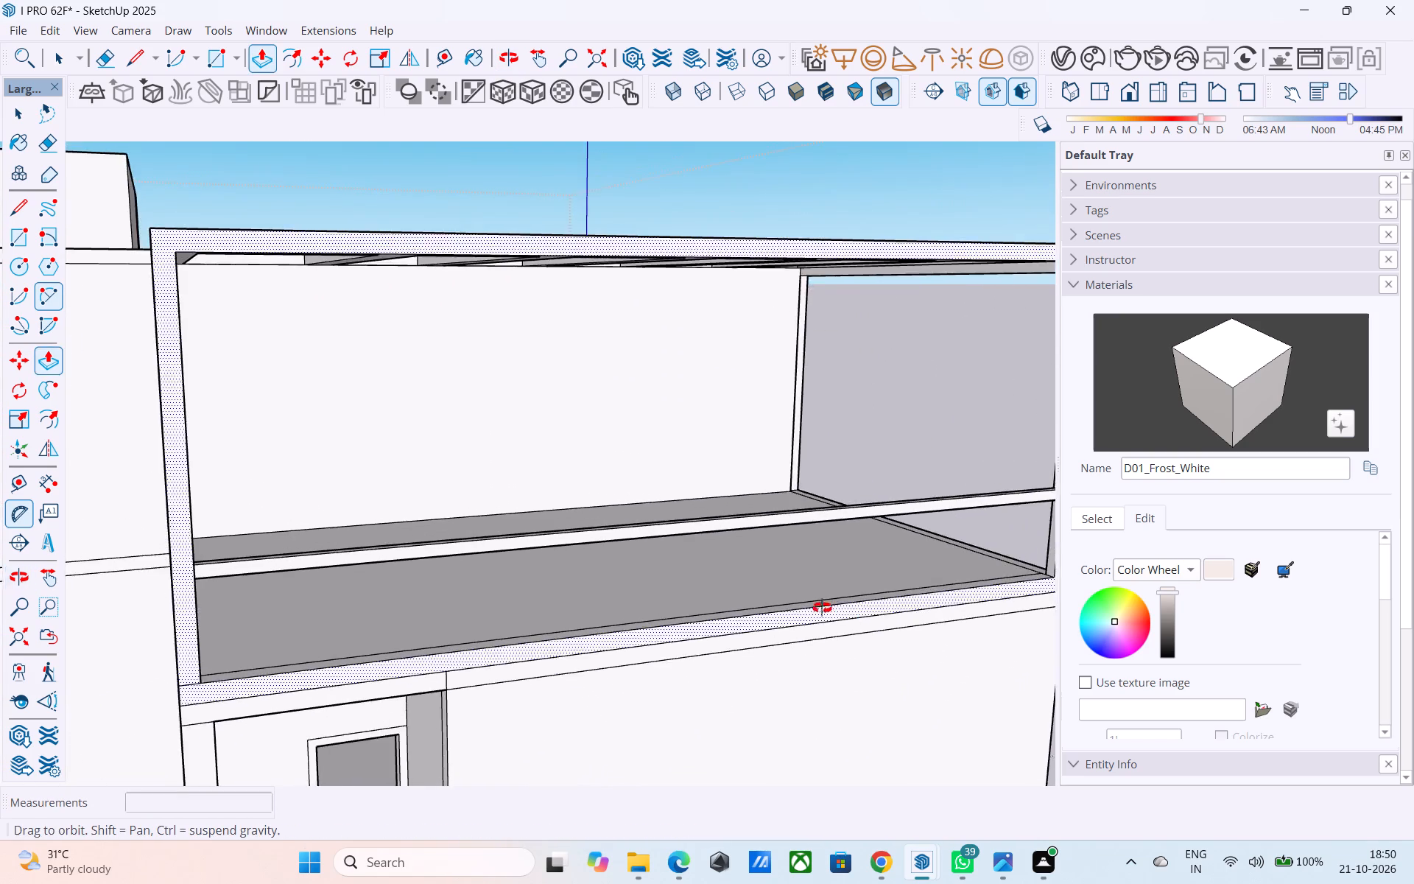
middle_click_drag(822, 608, 1029, 579)
scroll(317, 459, "up", 8)
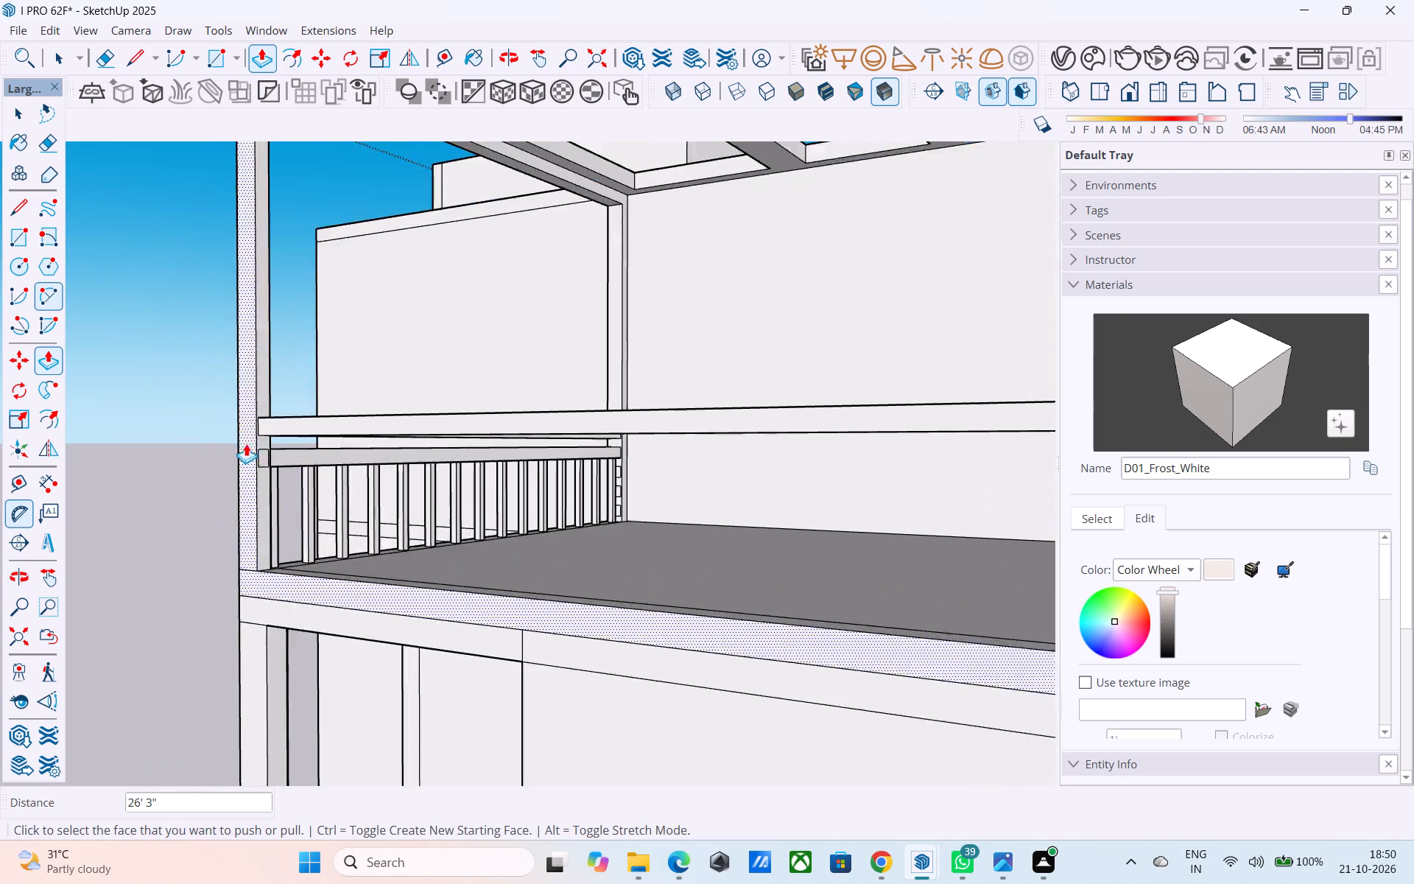
scroll(246, 443, "up", 8)
double_click(250, 457)
Examine the new rails from outside and compare them with the front balconies' railings and the rest of the building.
scroll(250, 455, "down", 11)
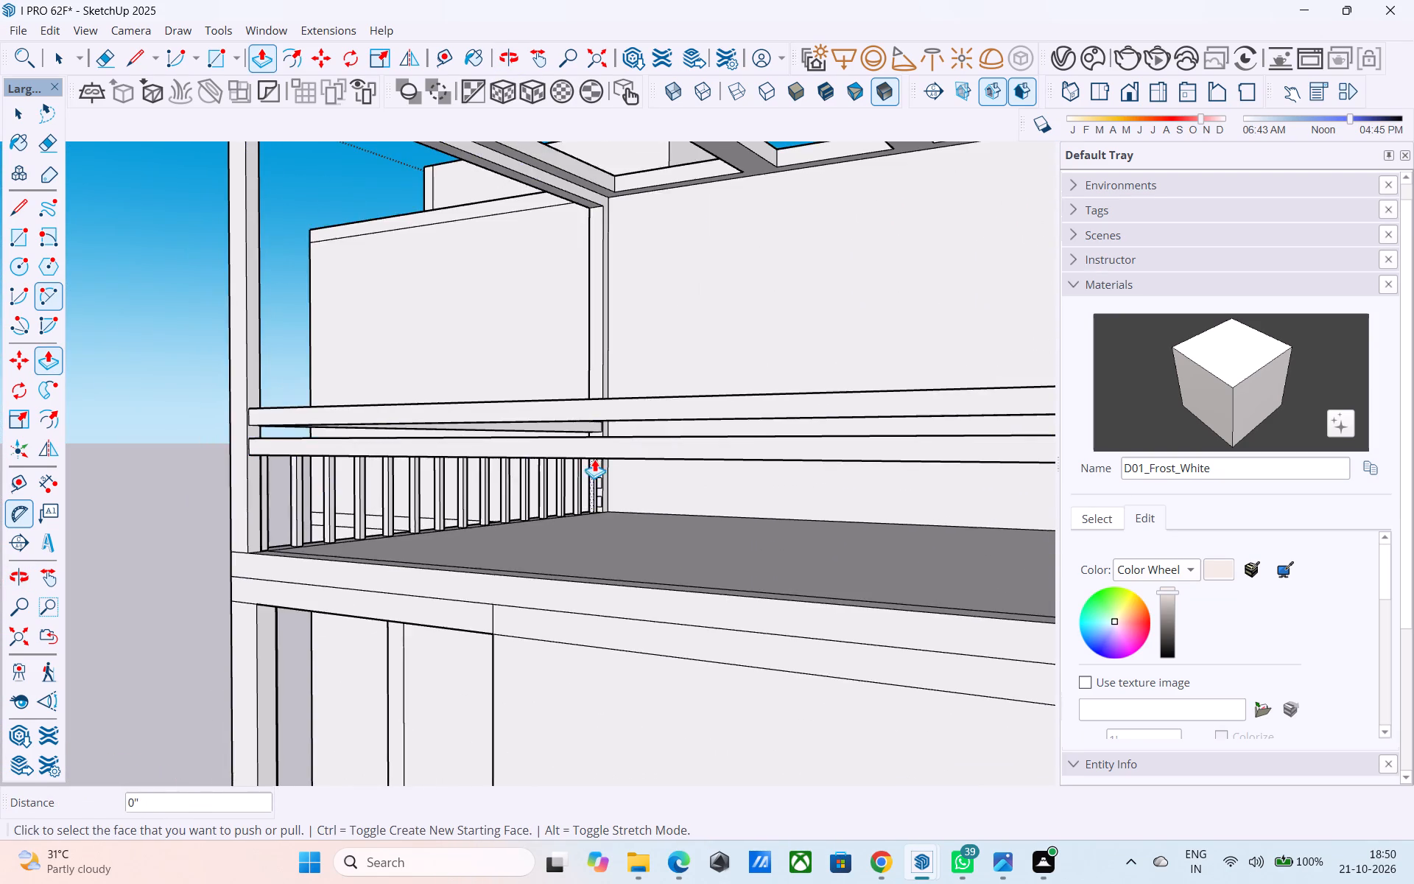
scroll(594, 459, "down", 3)
middle_click_drag(594, 474, 535, 473, "shift")
scroll(530, 472, "down", 9)
middle_click_drag(570, 497, 422, 712)
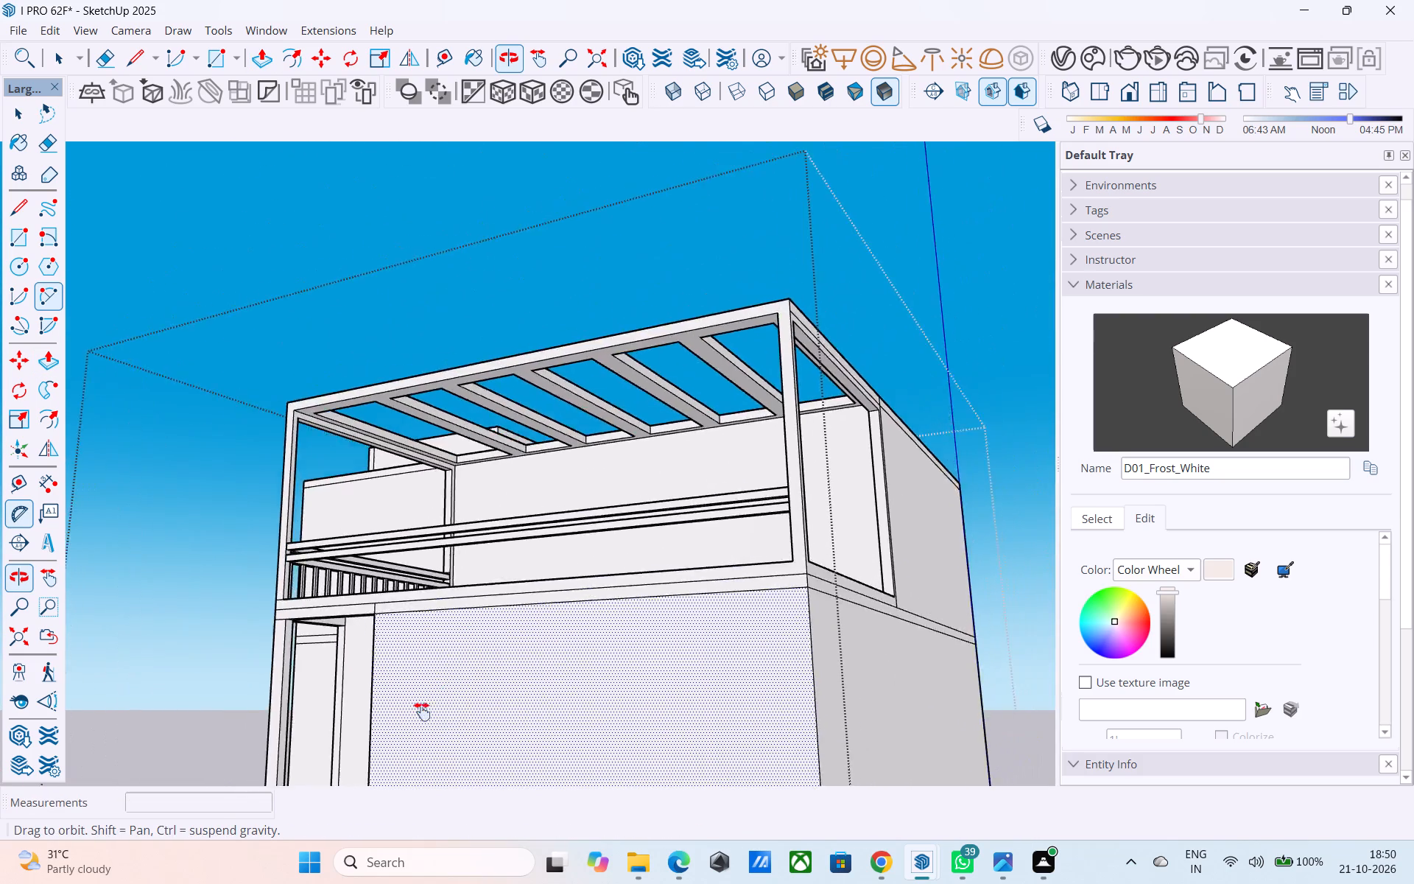
middle_click_drag(422, 712, 407, 758)
middle_click_drag(524, 681, 936, 705, "shift")
scroll(754, 541, "down", 6)
middle_click_drag(697, 575, 844, 628)
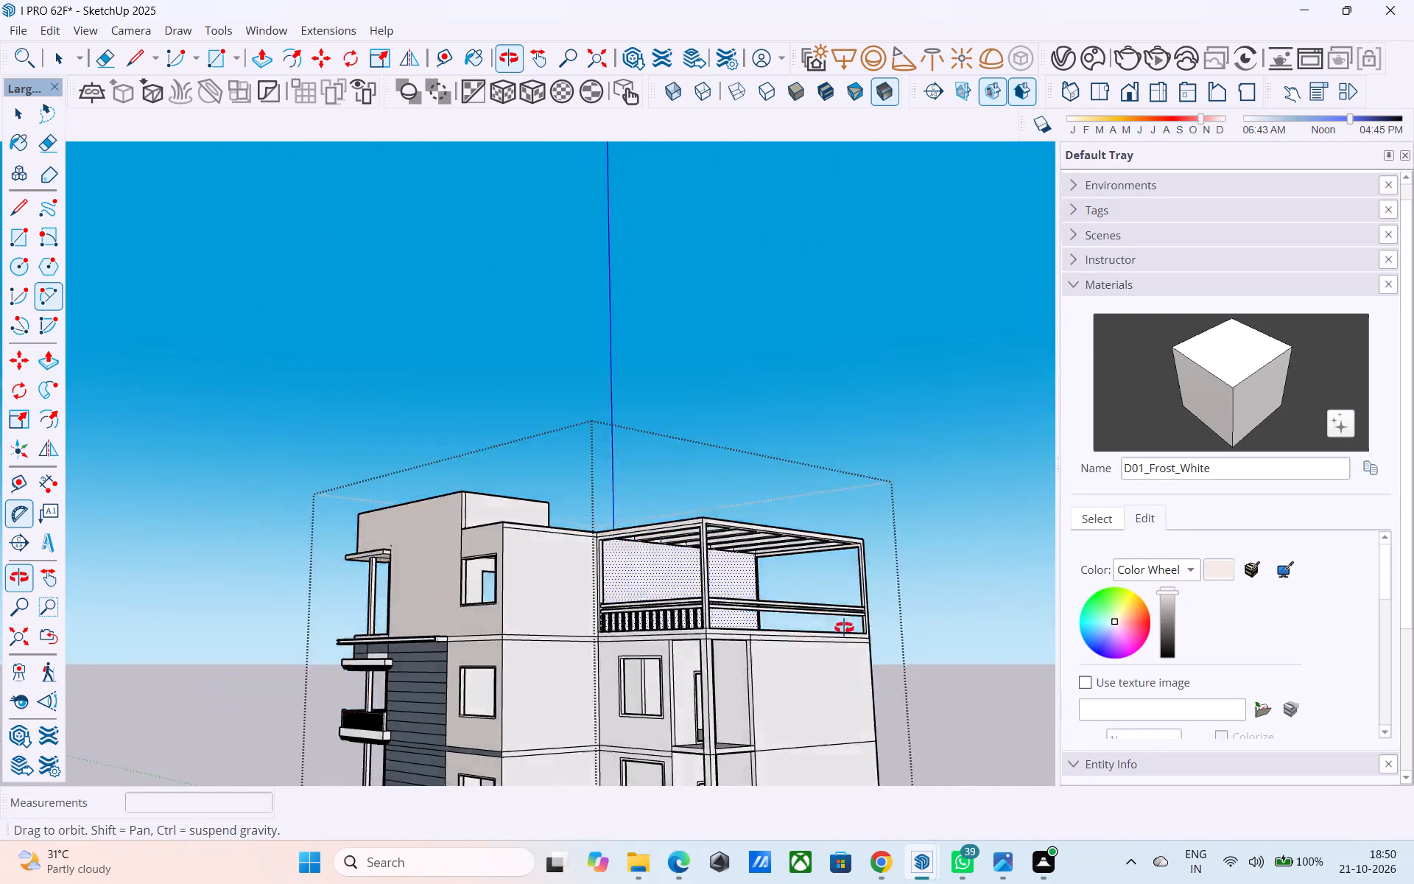
middle_click_drag(844, 628, 1101, 681)
scroll(831, 644, "up", 5)
middle_click_drag(767, 644, 890, 566, "shift")
middle_click_drag(768, 603, 993, 502, "shift")
scroll(655, 628, "up", 9)
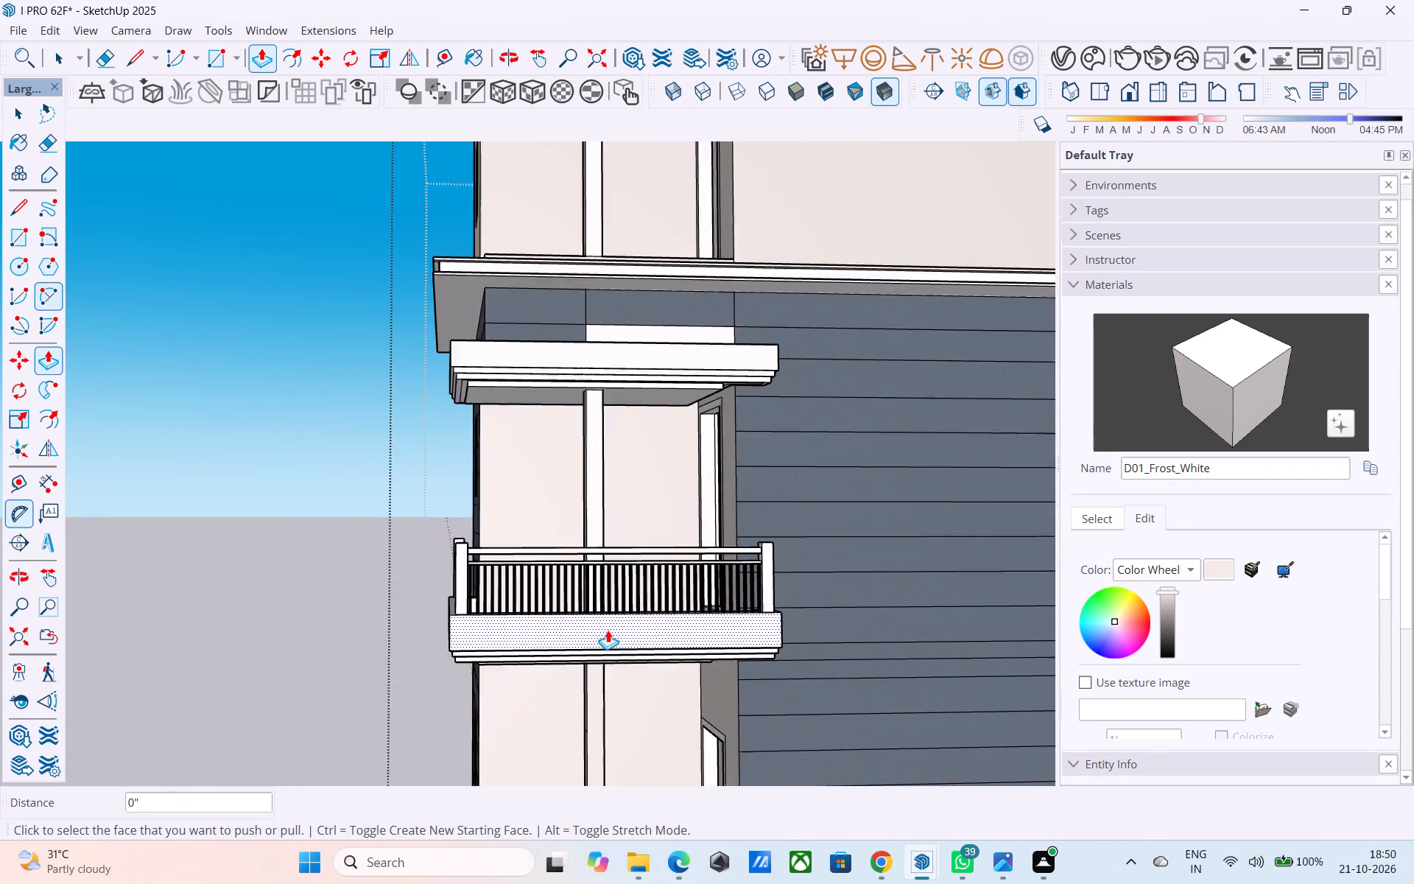
scroll(608, 630, "up", 1)
scroll(608, 627, "down", 18)
scroll(636, 600, "down", 9)
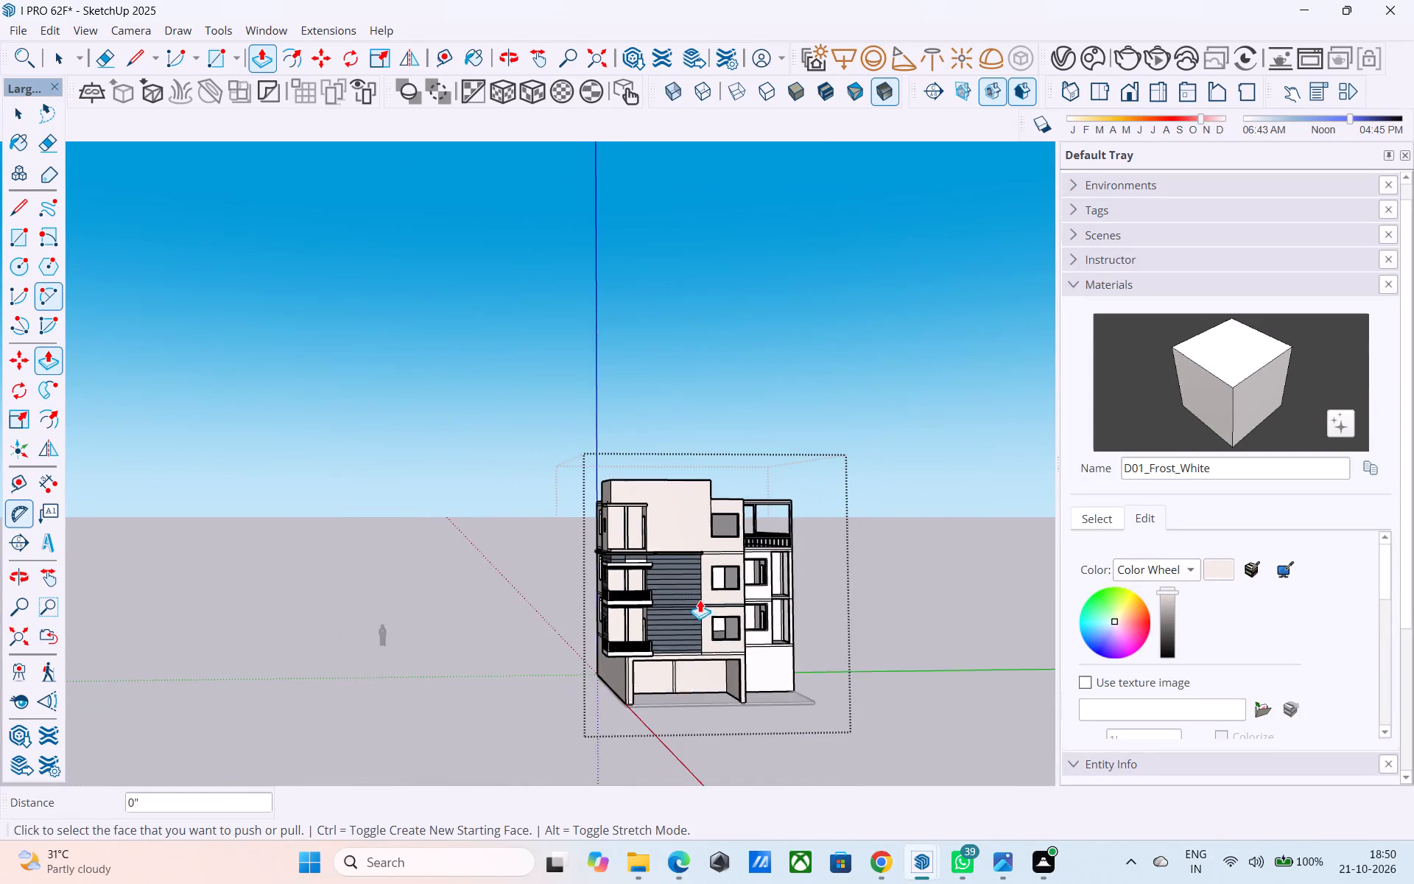
scroll(700, 600, "down", 2)
middle_click(698, 606)
scroll(706, 592, "up", 10)
middle_click_drag(725, 573, 451, 551)
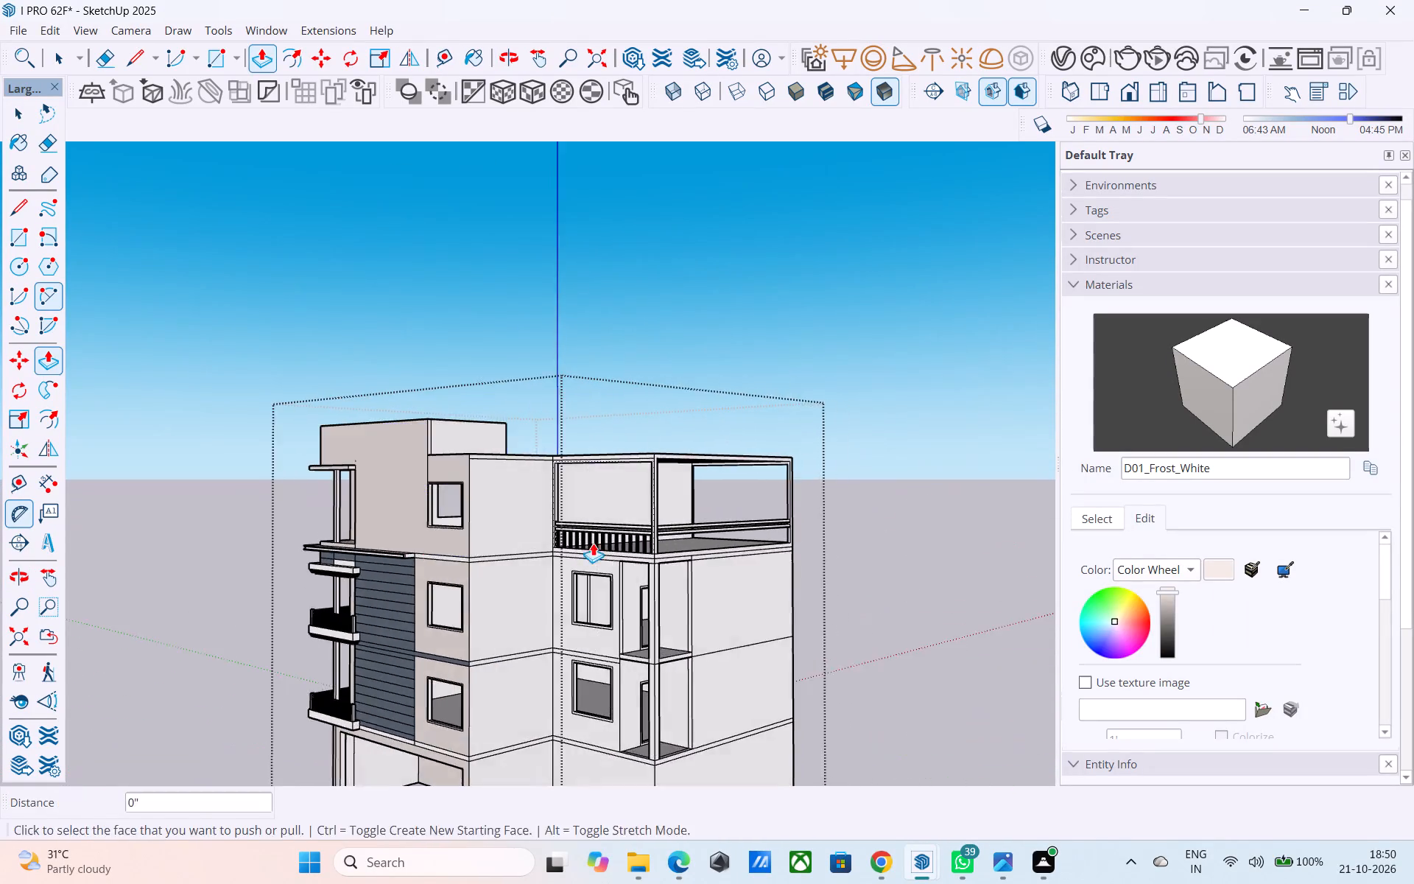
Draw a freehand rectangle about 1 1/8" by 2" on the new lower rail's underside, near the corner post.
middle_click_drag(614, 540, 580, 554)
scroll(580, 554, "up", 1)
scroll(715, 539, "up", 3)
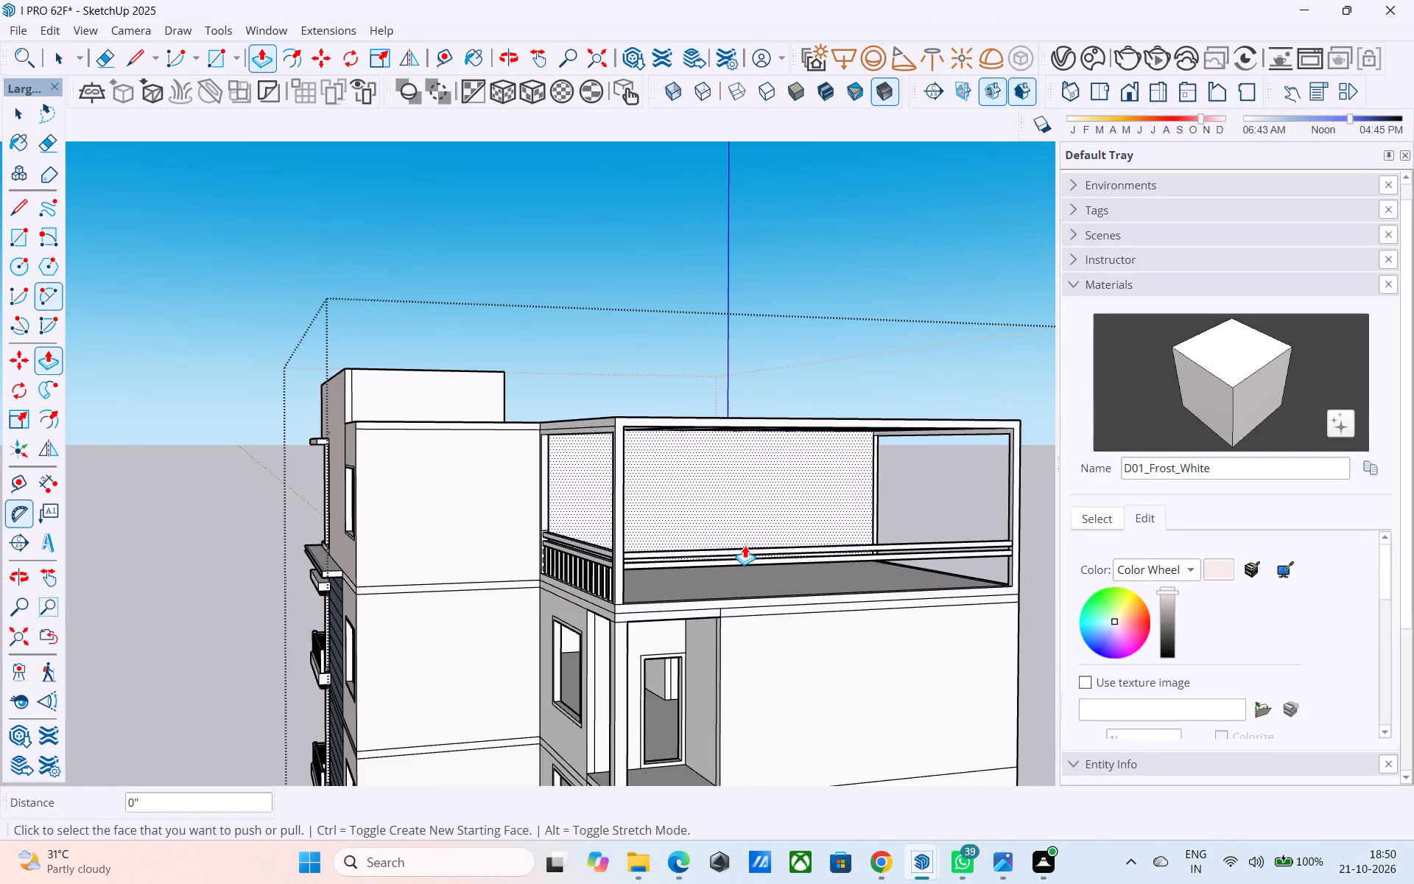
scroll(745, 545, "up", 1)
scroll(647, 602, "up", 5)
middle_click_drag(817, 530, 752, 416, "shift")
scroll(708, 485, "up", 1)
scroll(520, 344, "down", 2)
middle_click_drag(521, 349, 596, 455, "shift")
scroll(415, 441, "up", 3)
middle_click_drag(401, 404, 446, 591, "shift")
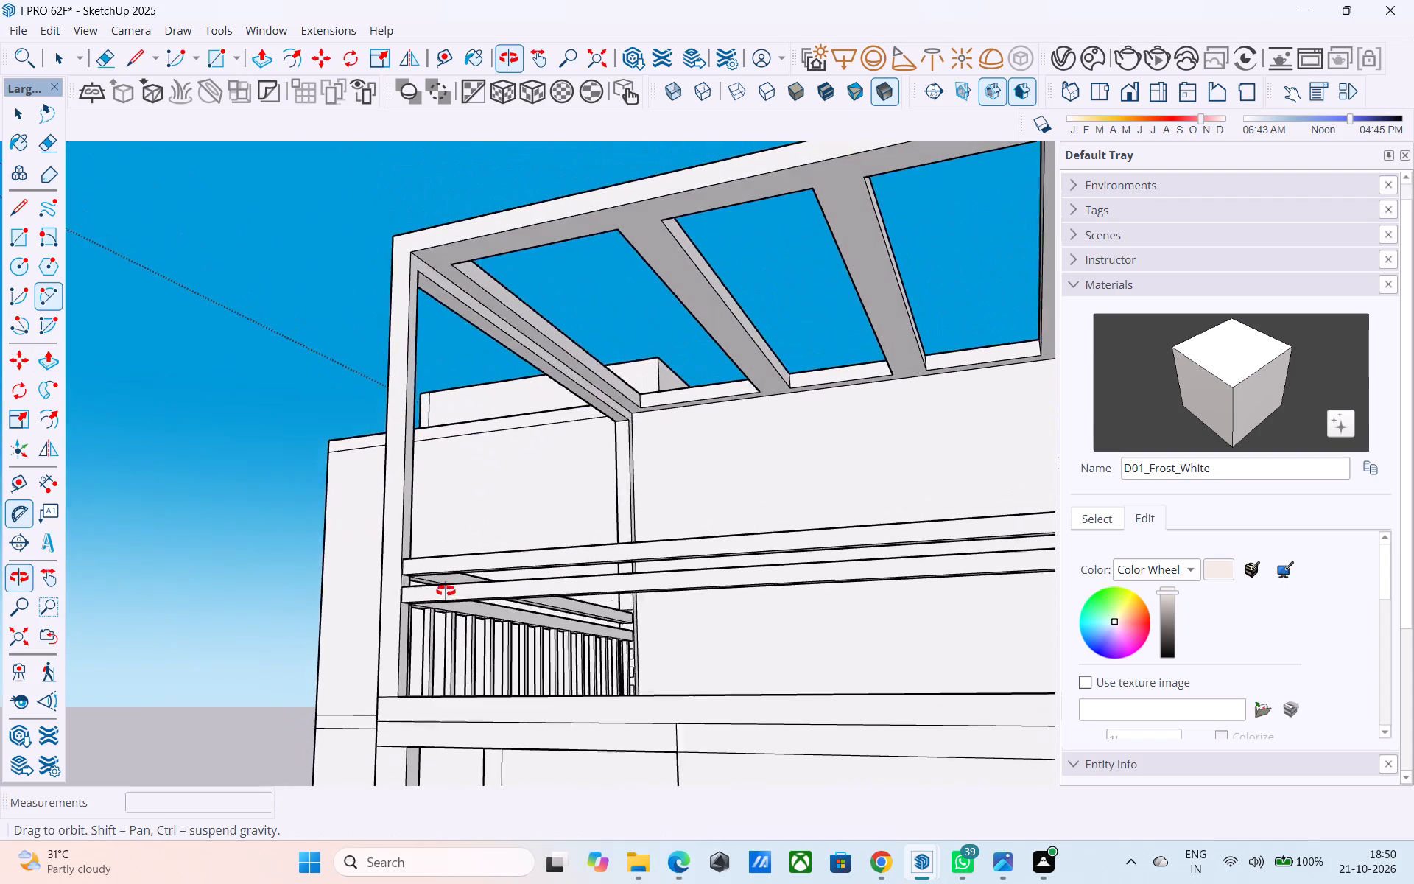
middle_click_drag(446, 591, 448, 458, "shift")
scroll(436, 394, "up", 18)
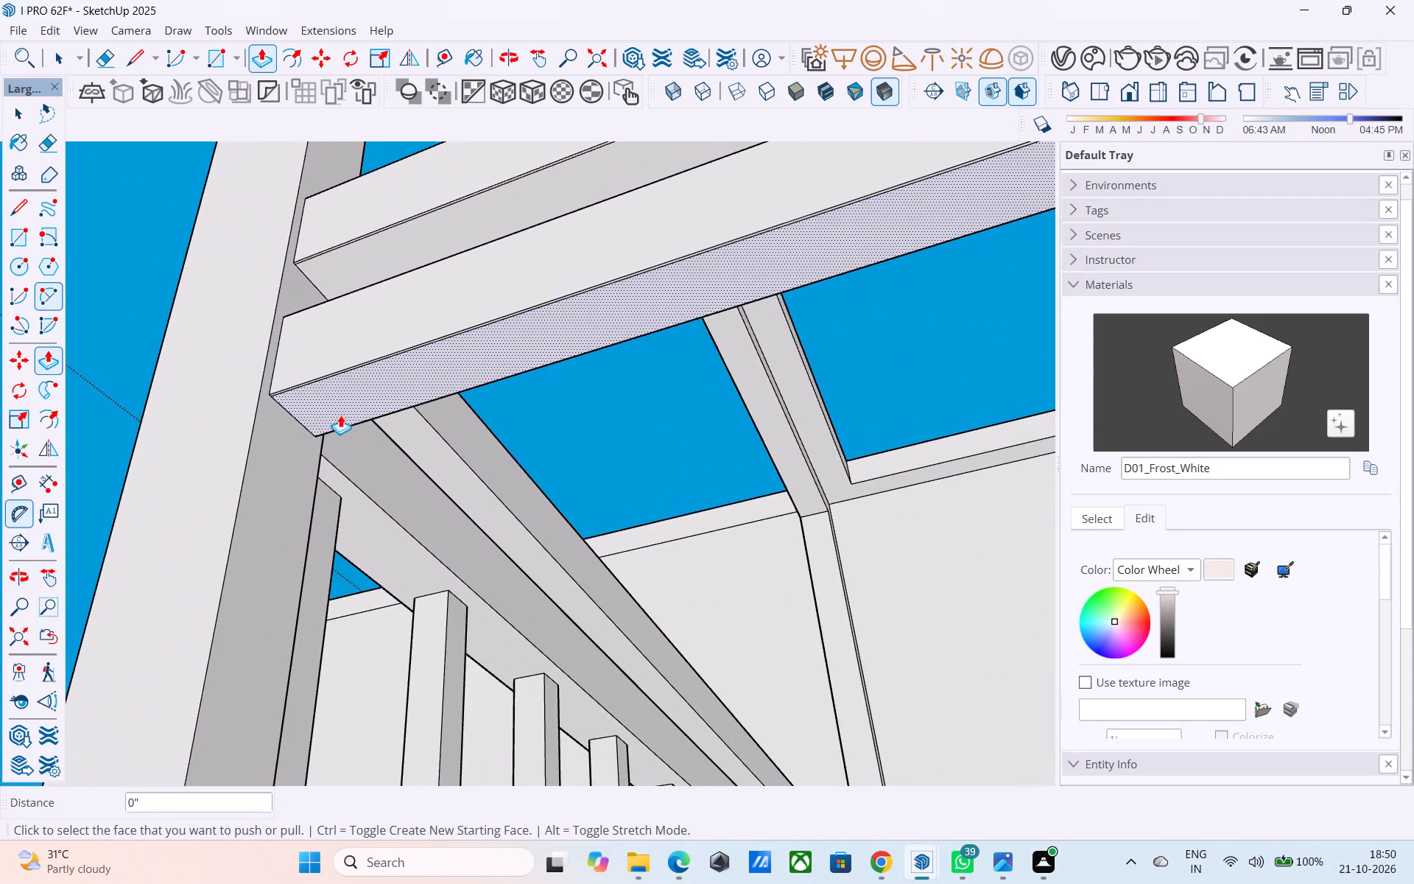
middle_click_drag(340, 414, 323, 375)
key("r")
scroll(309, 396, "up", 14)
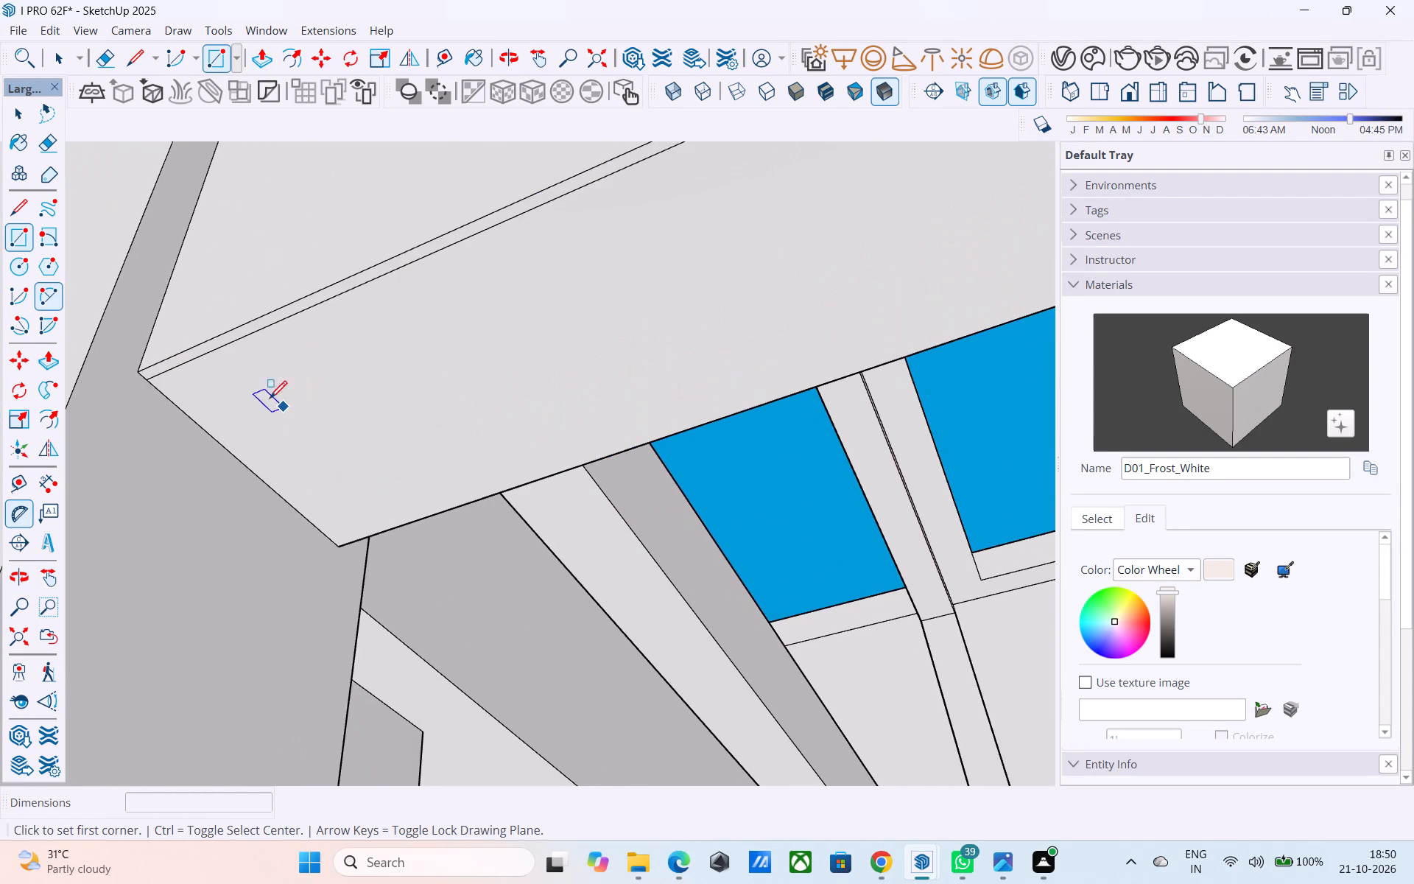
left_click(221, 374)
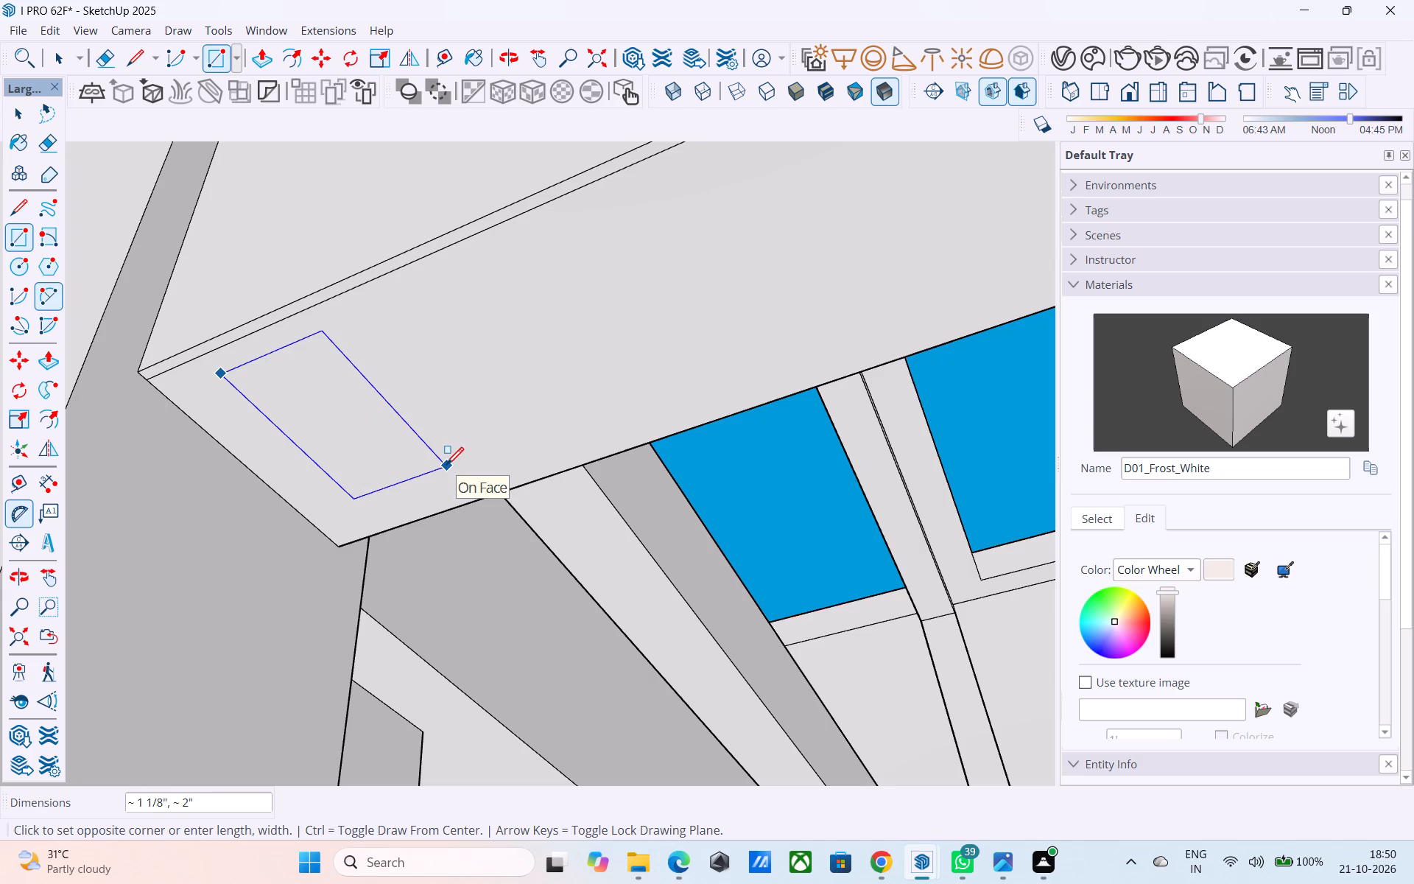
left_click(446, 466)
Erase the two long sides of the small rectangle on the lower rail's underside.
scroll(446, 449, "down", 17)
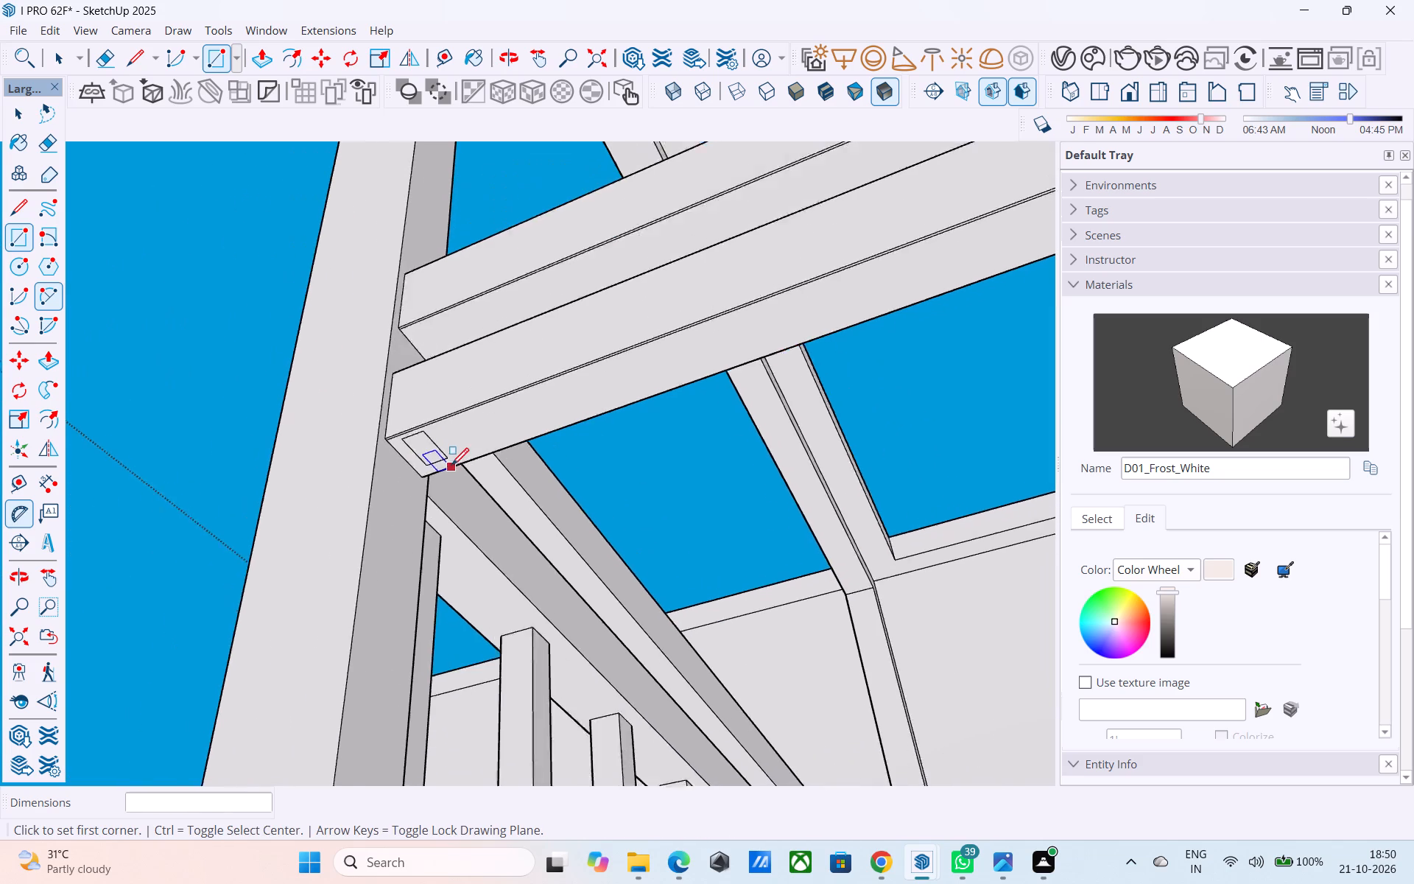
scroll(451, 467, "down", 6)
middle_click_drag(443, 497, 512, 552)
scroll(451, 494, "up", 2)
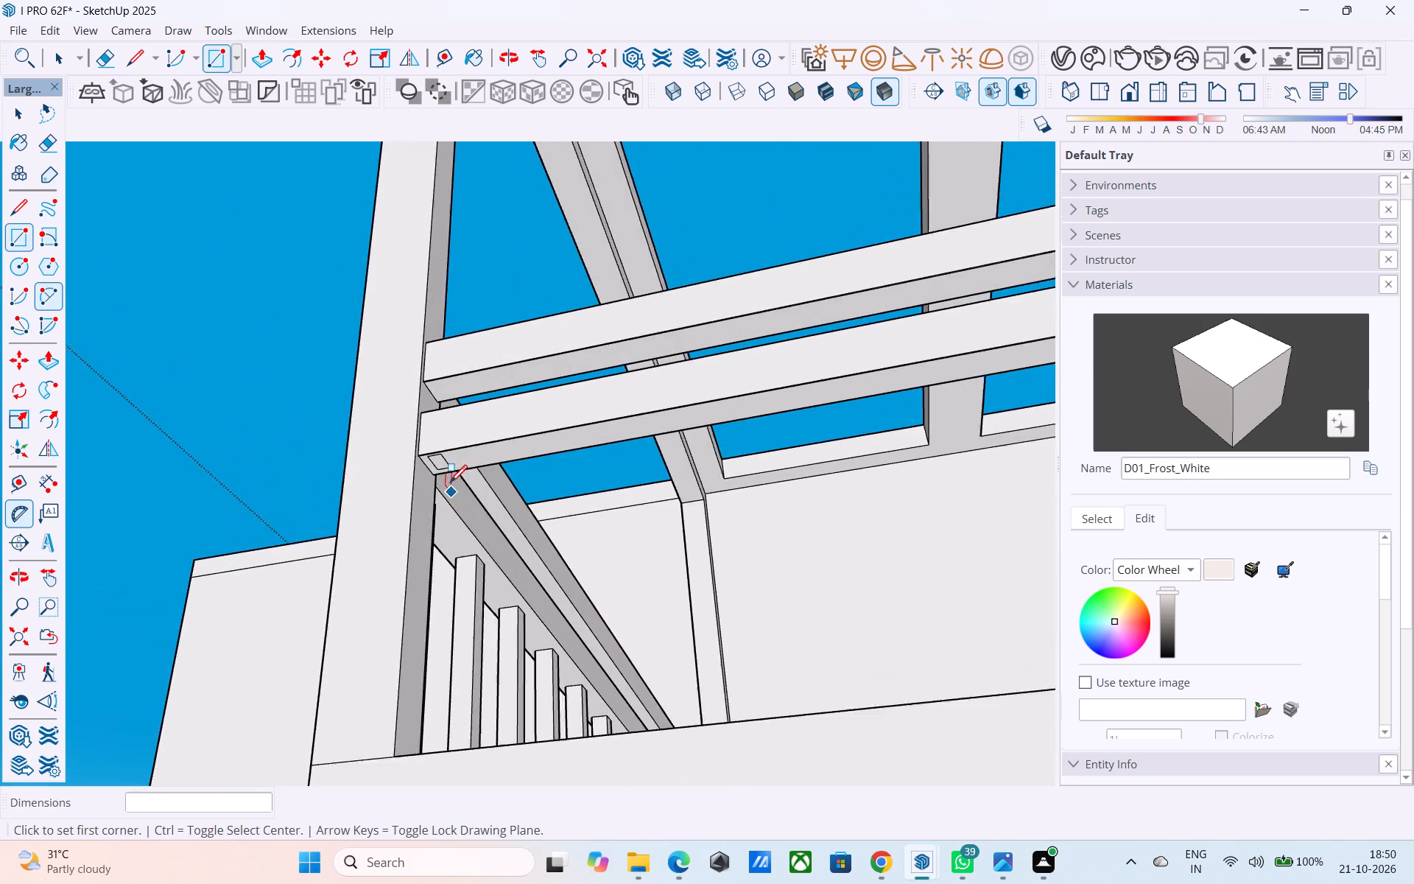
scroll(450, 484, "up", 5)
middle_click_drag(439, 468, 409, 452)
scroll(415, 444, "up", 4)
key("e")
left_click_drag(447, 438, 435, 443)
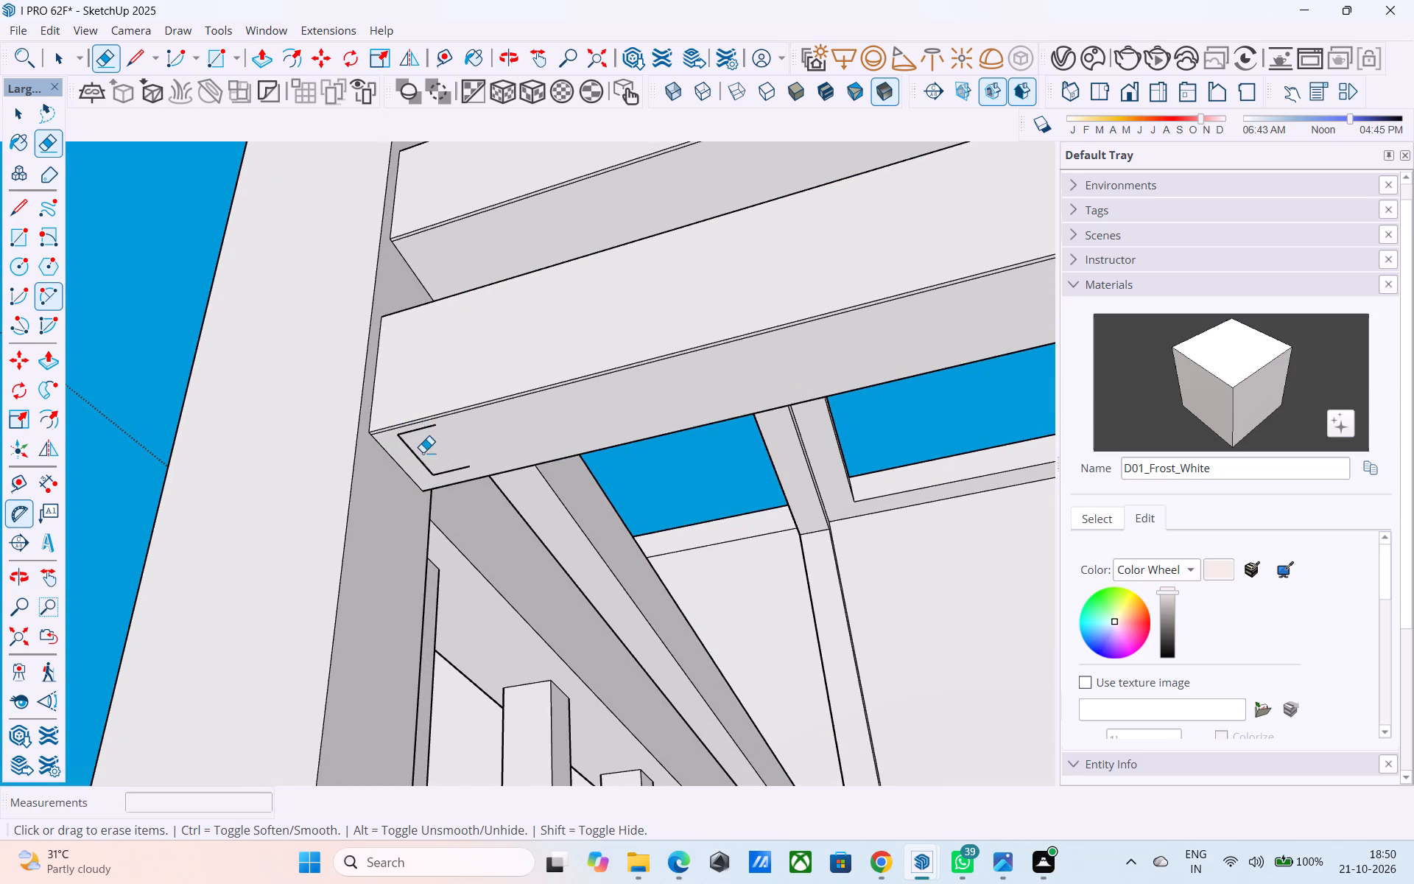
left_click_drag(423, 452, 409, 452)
Draw a 2" by 2" square on the lower rail's underside near the corner post.
scroll(415, 455, "up", 4)
key("r")
scroll(418, 434, "up", 5)
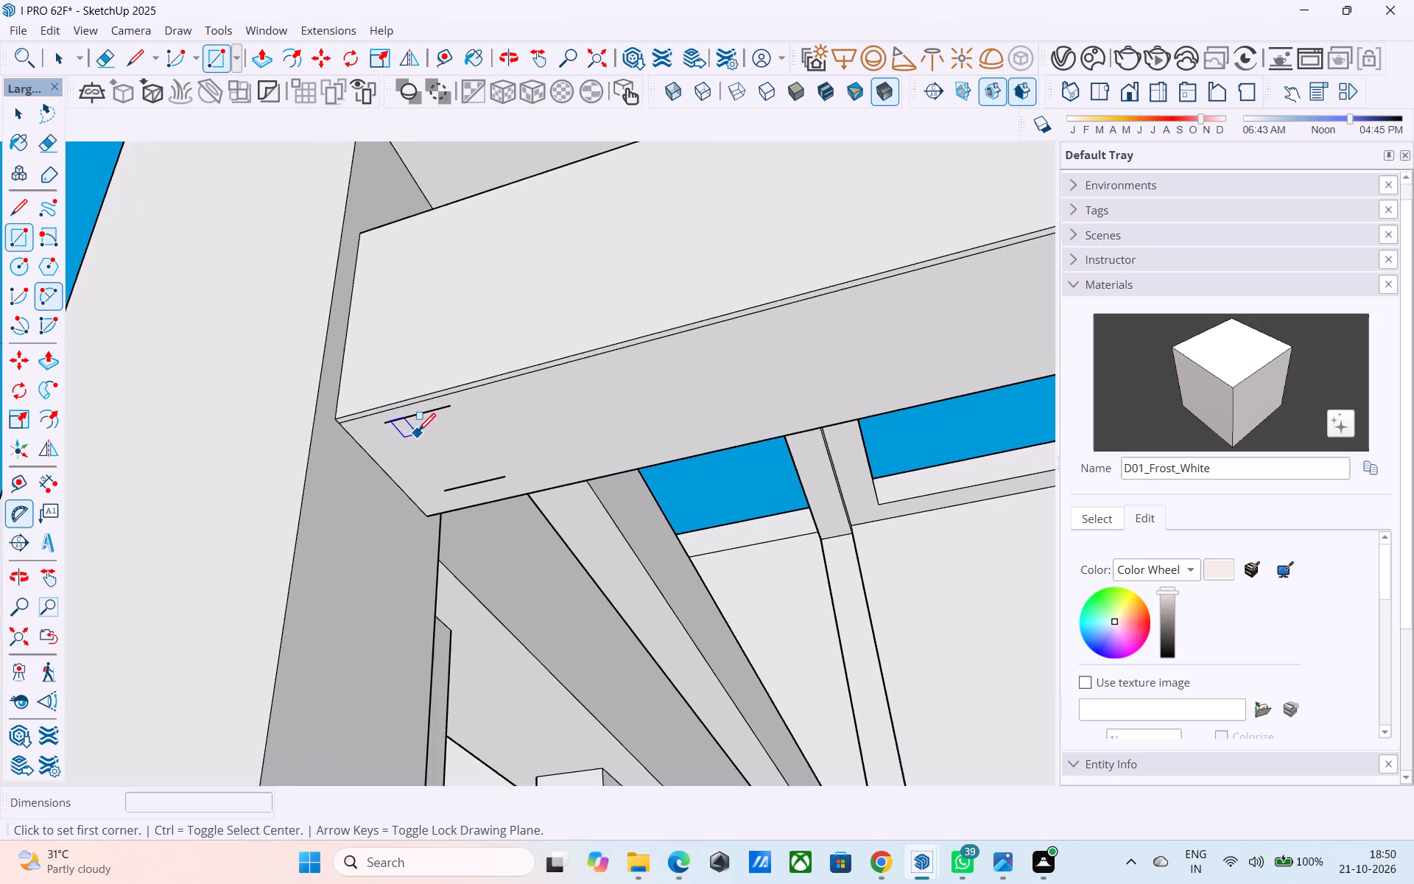
left_click(371, 412)
type("2\",2\"")
key("Return")
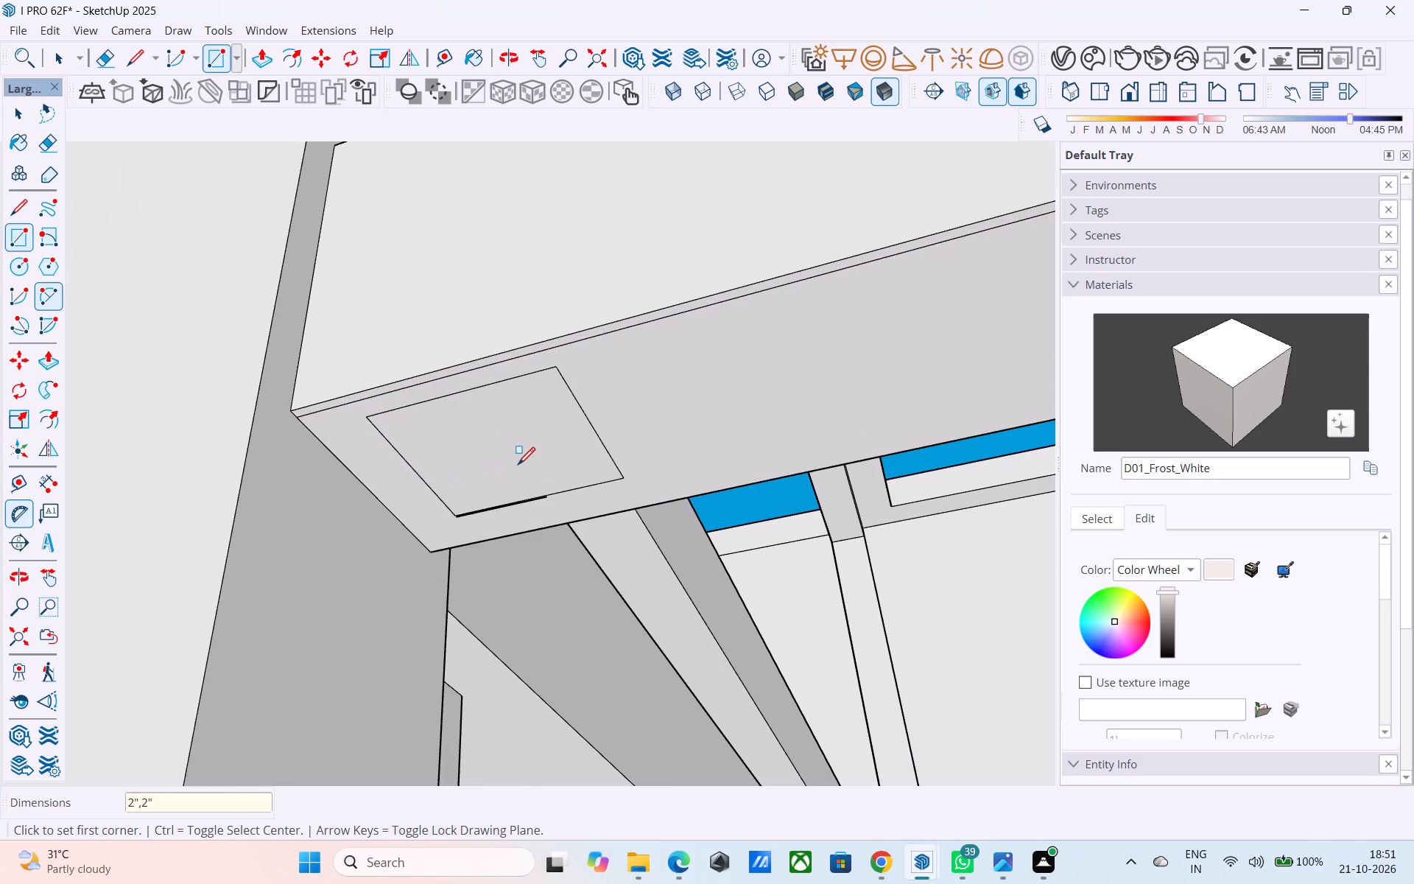
Copy the 2" square along the lower rail's underside to the rail's opposite end, about 25' 11 15/16" away.
key("space")
left_click(518, 466)
key("comma")
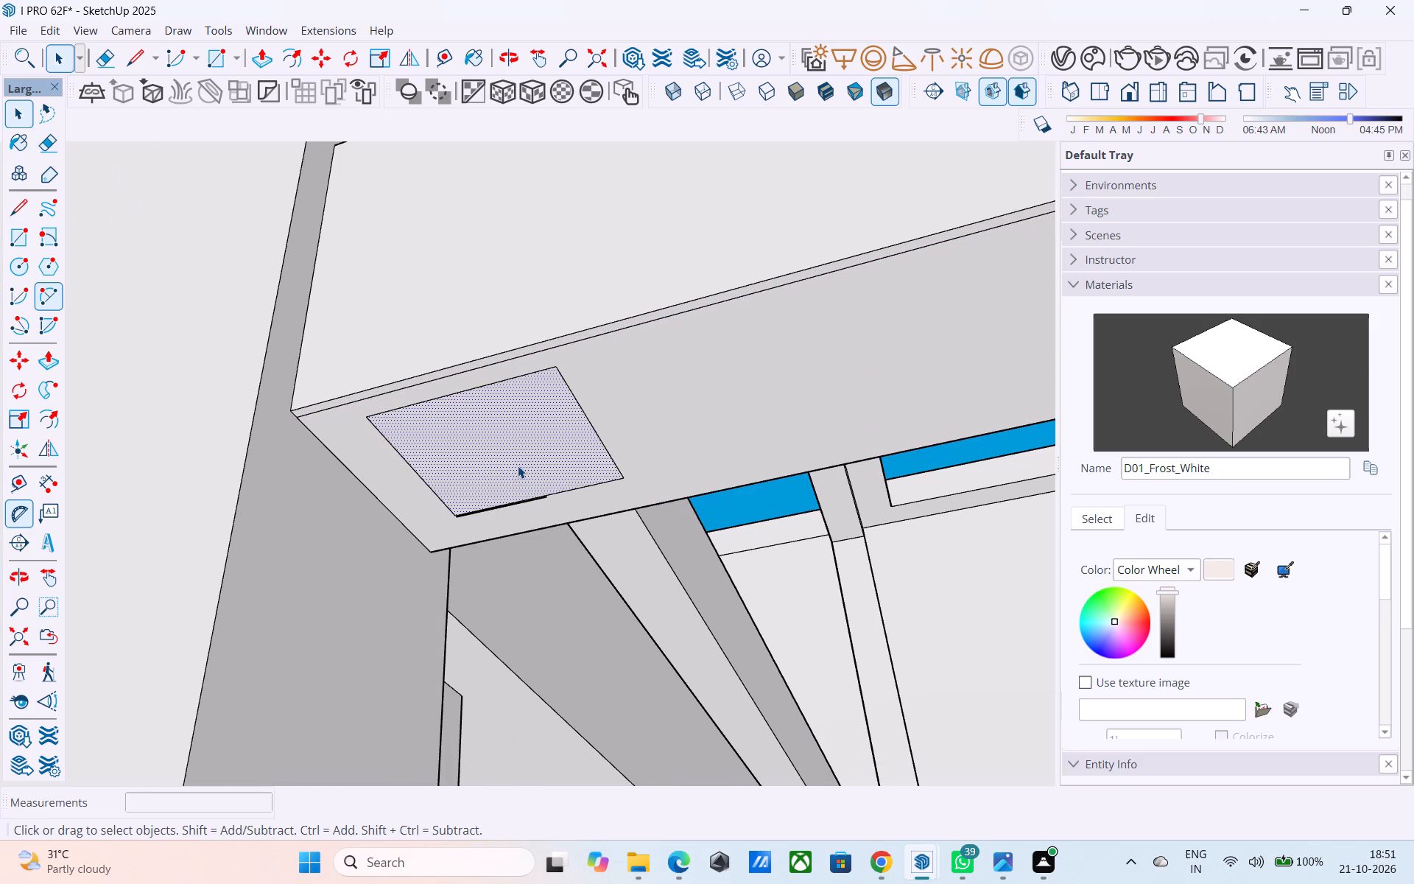
key("BackSpace")
key("m")
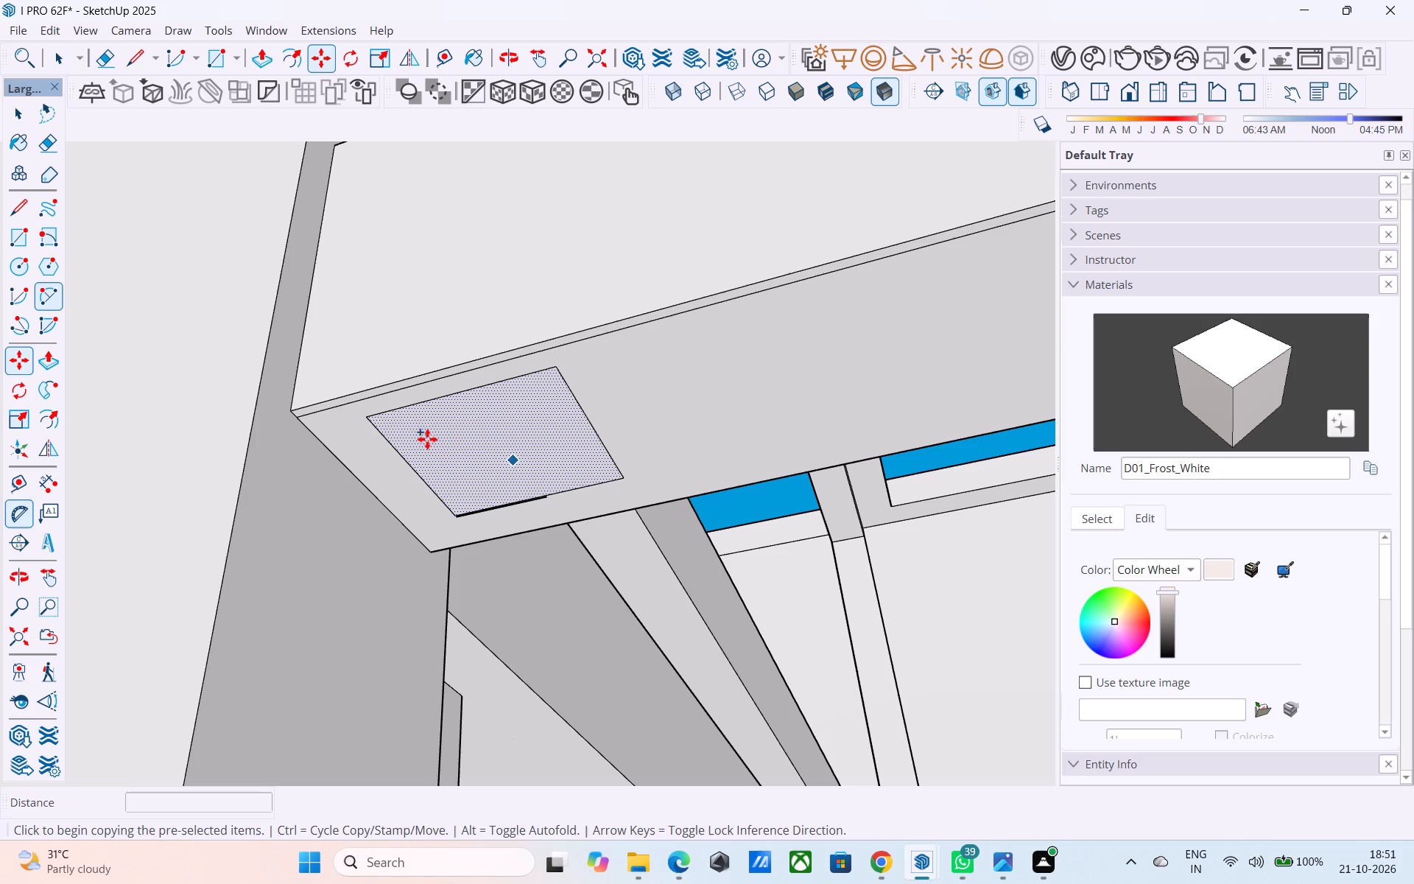
left_click(551, 371)
scroll(398, 334, "down", 3)
scroll(370, 343, "up", 1)
scroll(366, 343, "down", 20)
scroll(366, 343, "down", 10)
middle_click_drag(592, 401, 321, 452, "shift")
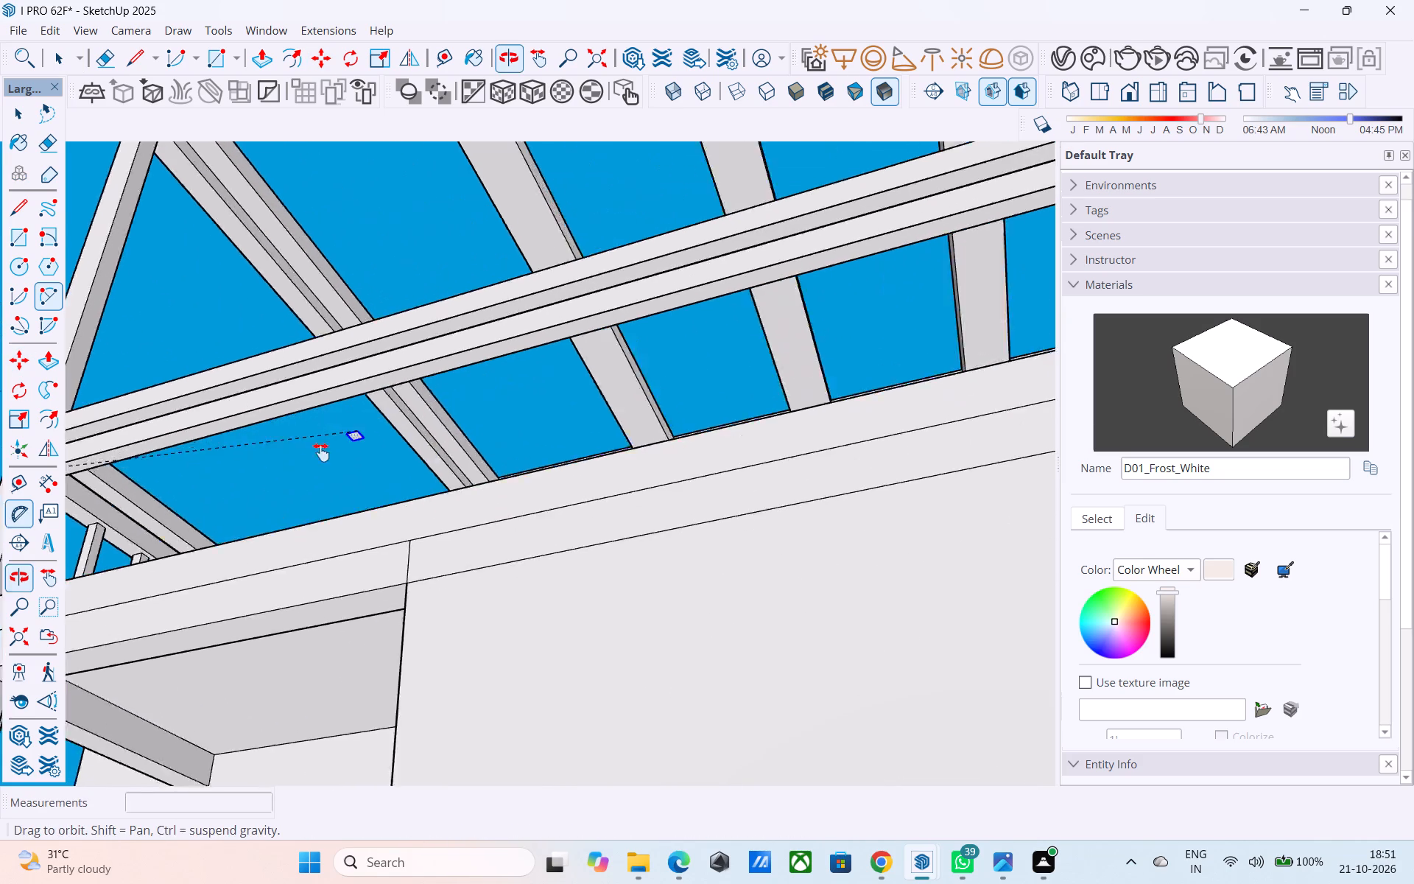
middle_click_drag(321, 452, 117, 561, "shift")
middle_click_drag(644, 409, 295, 420, "shift")
scroll(407, 350, "down", 6)
middle_click_drag(734, 351, 597, 391)
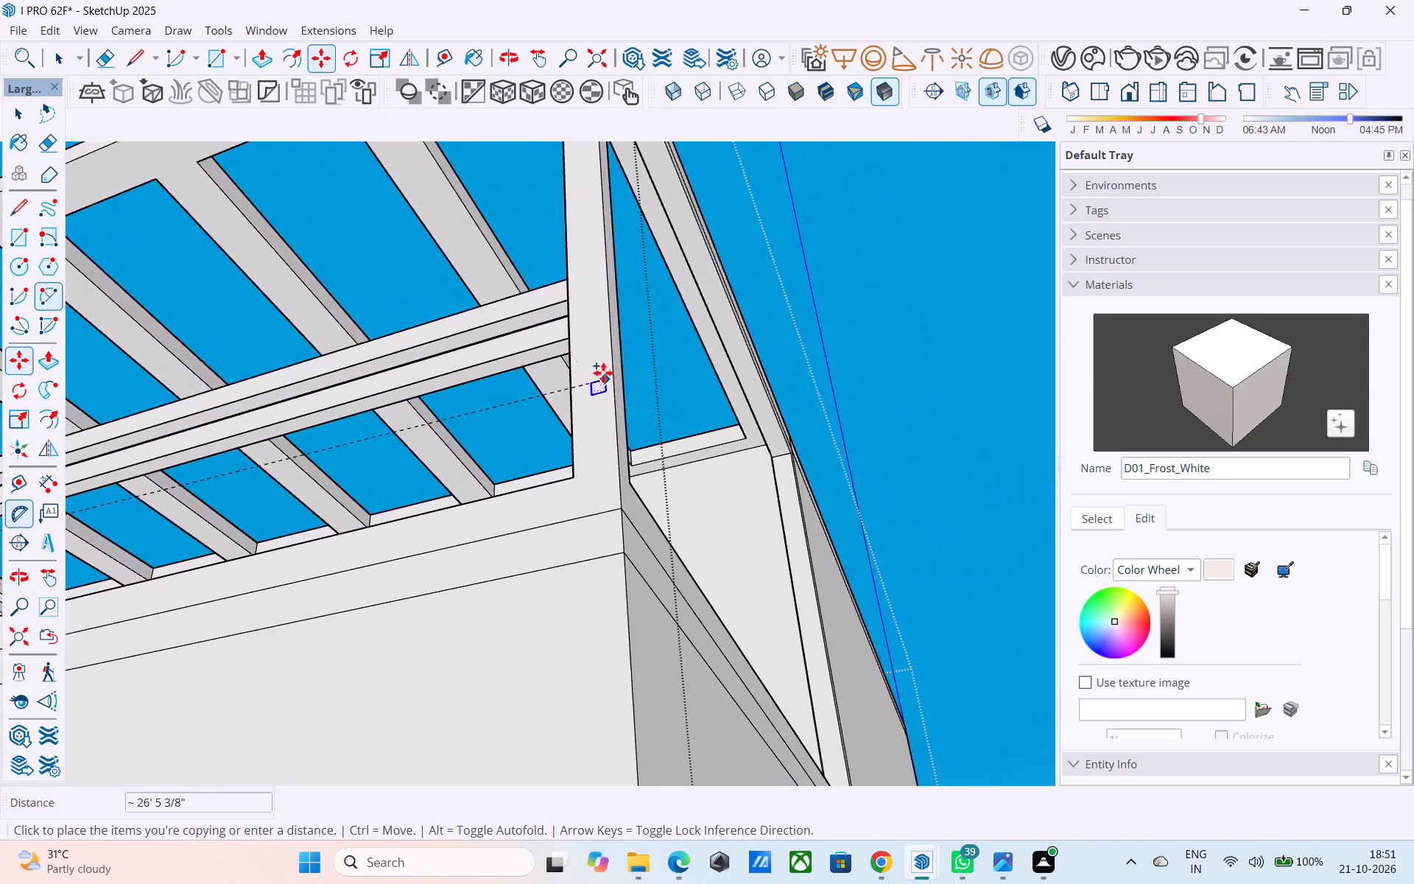
scroll(563, 362, "up", 2)
middle_click_drag(566, 363, 719, 367)
scroll(745, 358, "down", 3)
middle_click_drag(743, 358, 451, 311)
scroll(736, 353, "up", 7)
scroll(738, 351, "down", 5)
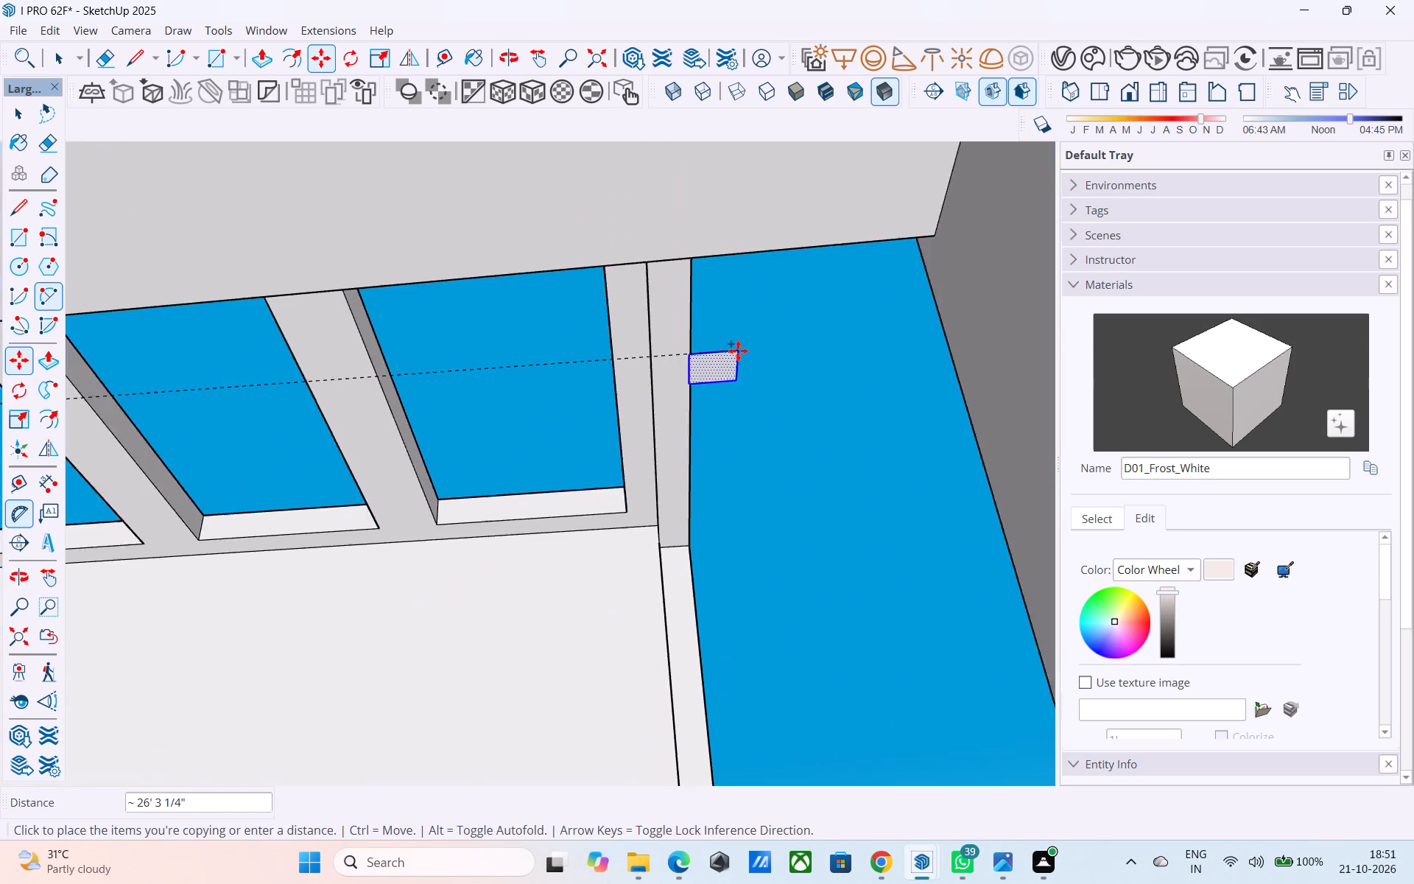
scroll(774, 278, "up", 3)
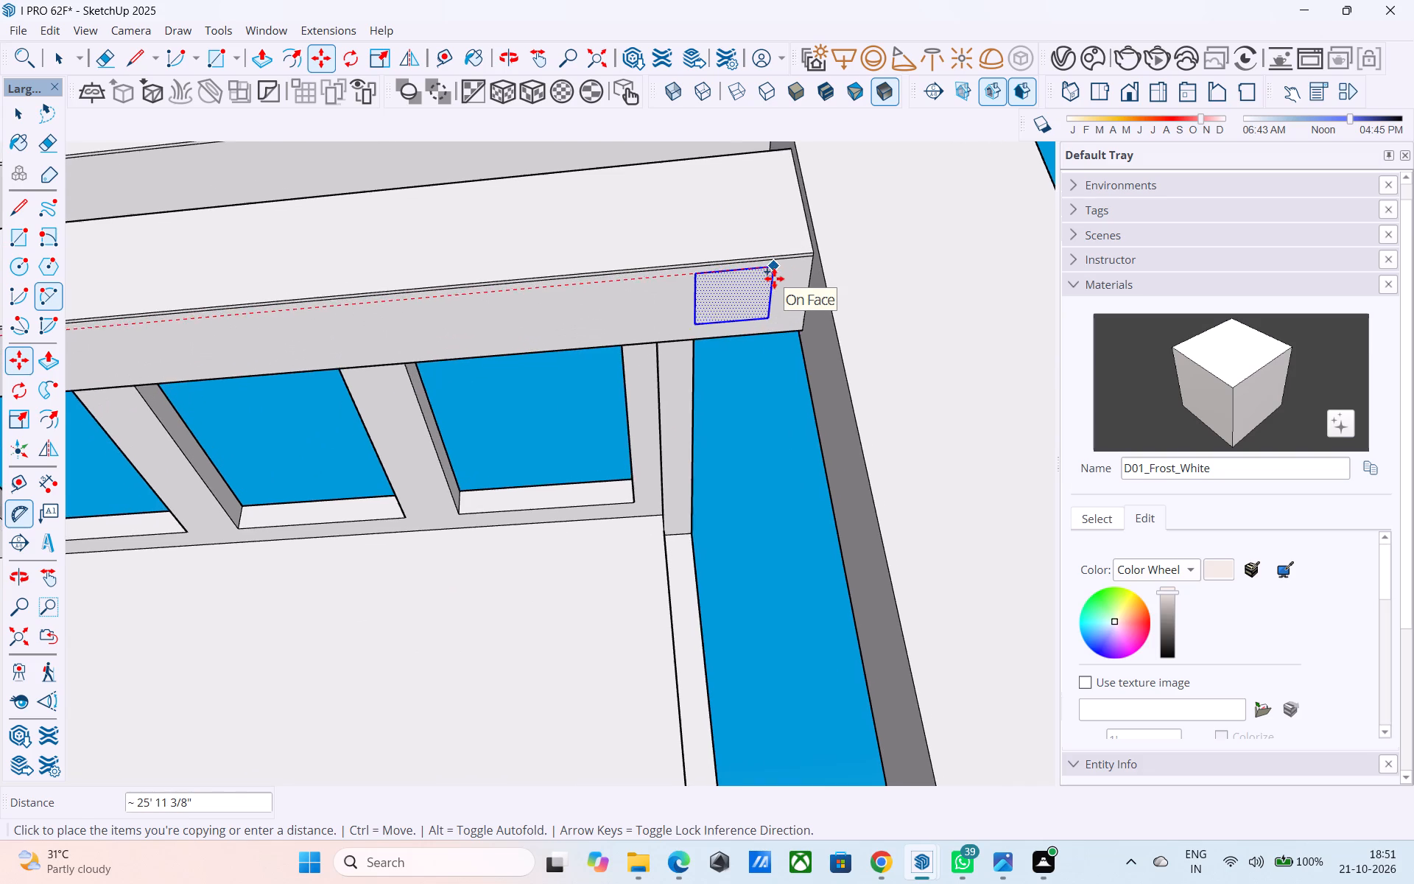
scroll(774, 278, "up", 3)
left_click(803, 263)
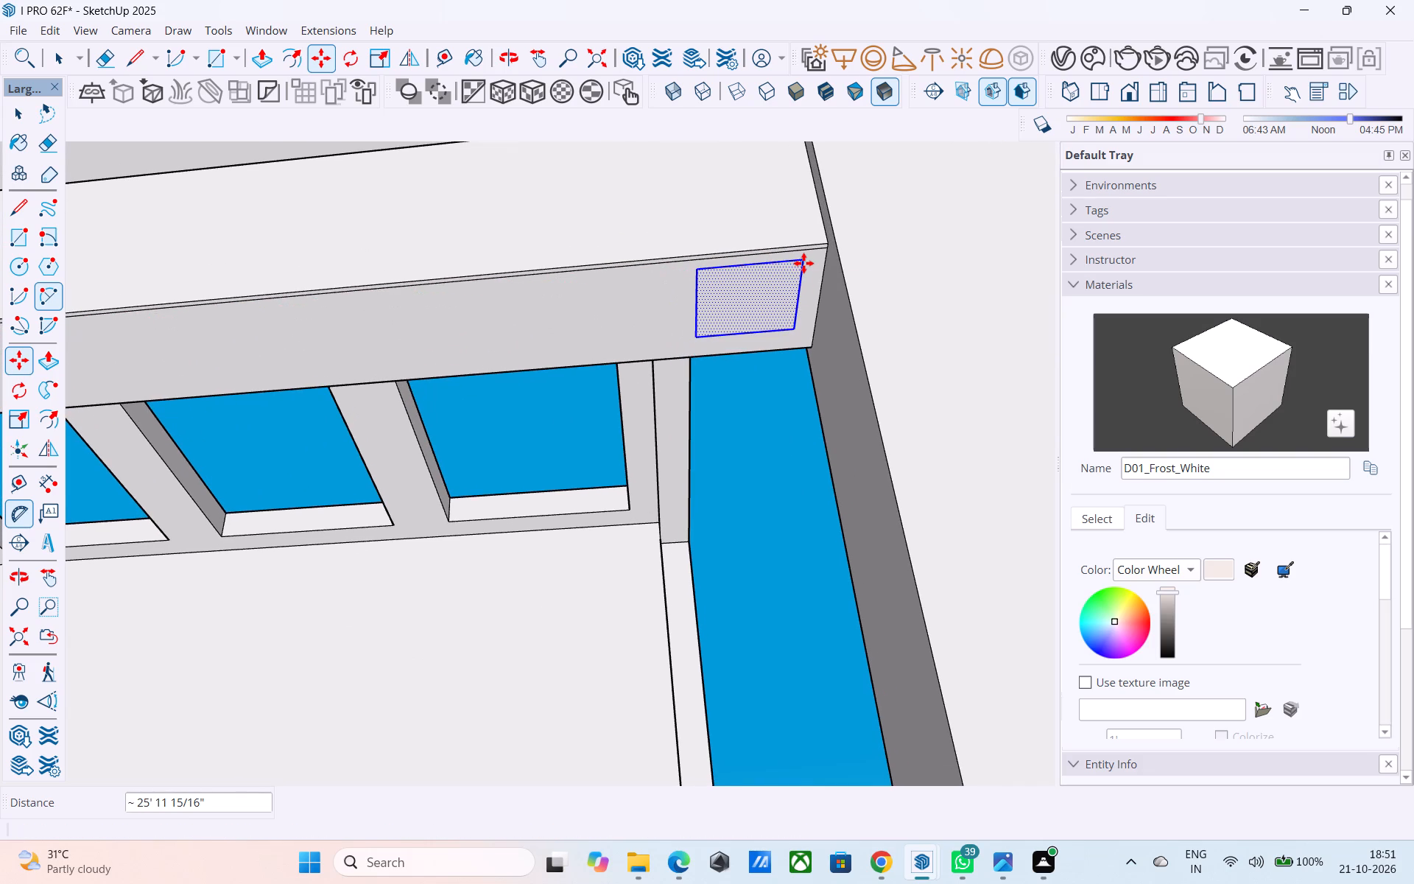
Divide the copy distance into 40 equal intervals to array evenly spaced squares along the lower rail's underside.
key("slash")
type("40")
key("Return")
scroll(784, 302, "down", 14)
scroll(791, 322, "up", 1)
scroll(791, 322, "down", 2)
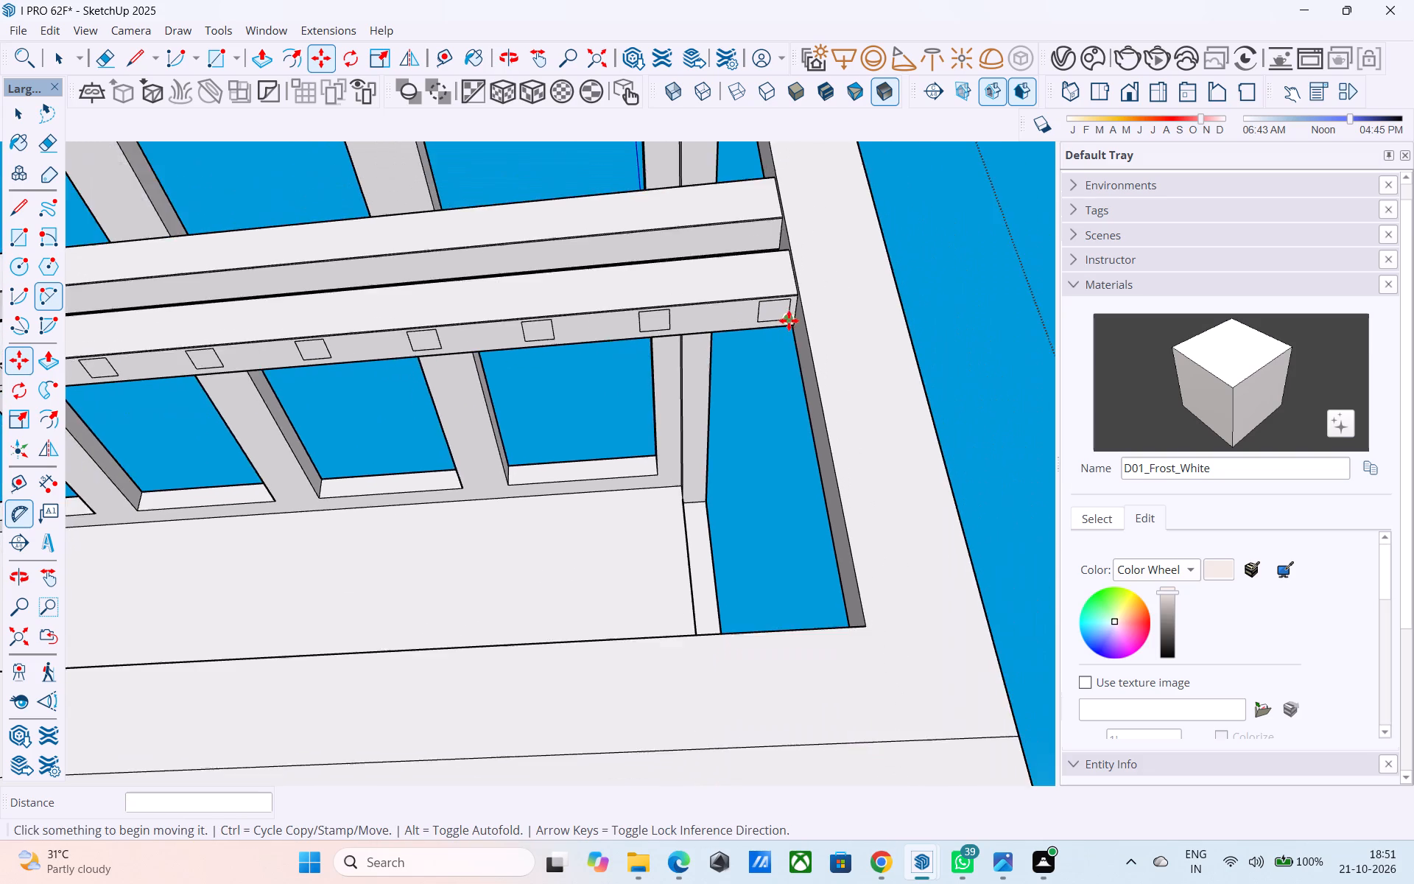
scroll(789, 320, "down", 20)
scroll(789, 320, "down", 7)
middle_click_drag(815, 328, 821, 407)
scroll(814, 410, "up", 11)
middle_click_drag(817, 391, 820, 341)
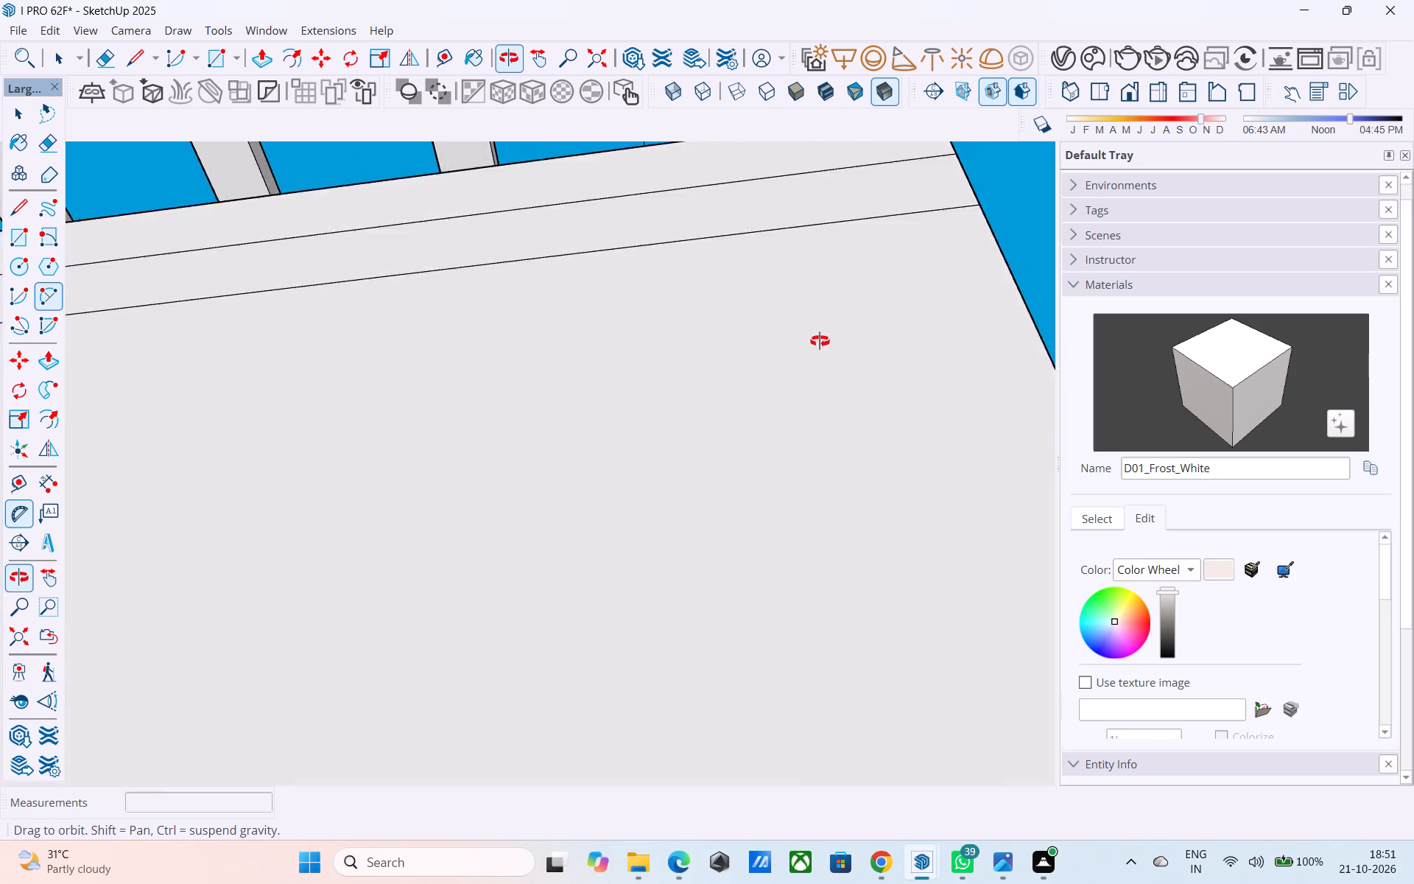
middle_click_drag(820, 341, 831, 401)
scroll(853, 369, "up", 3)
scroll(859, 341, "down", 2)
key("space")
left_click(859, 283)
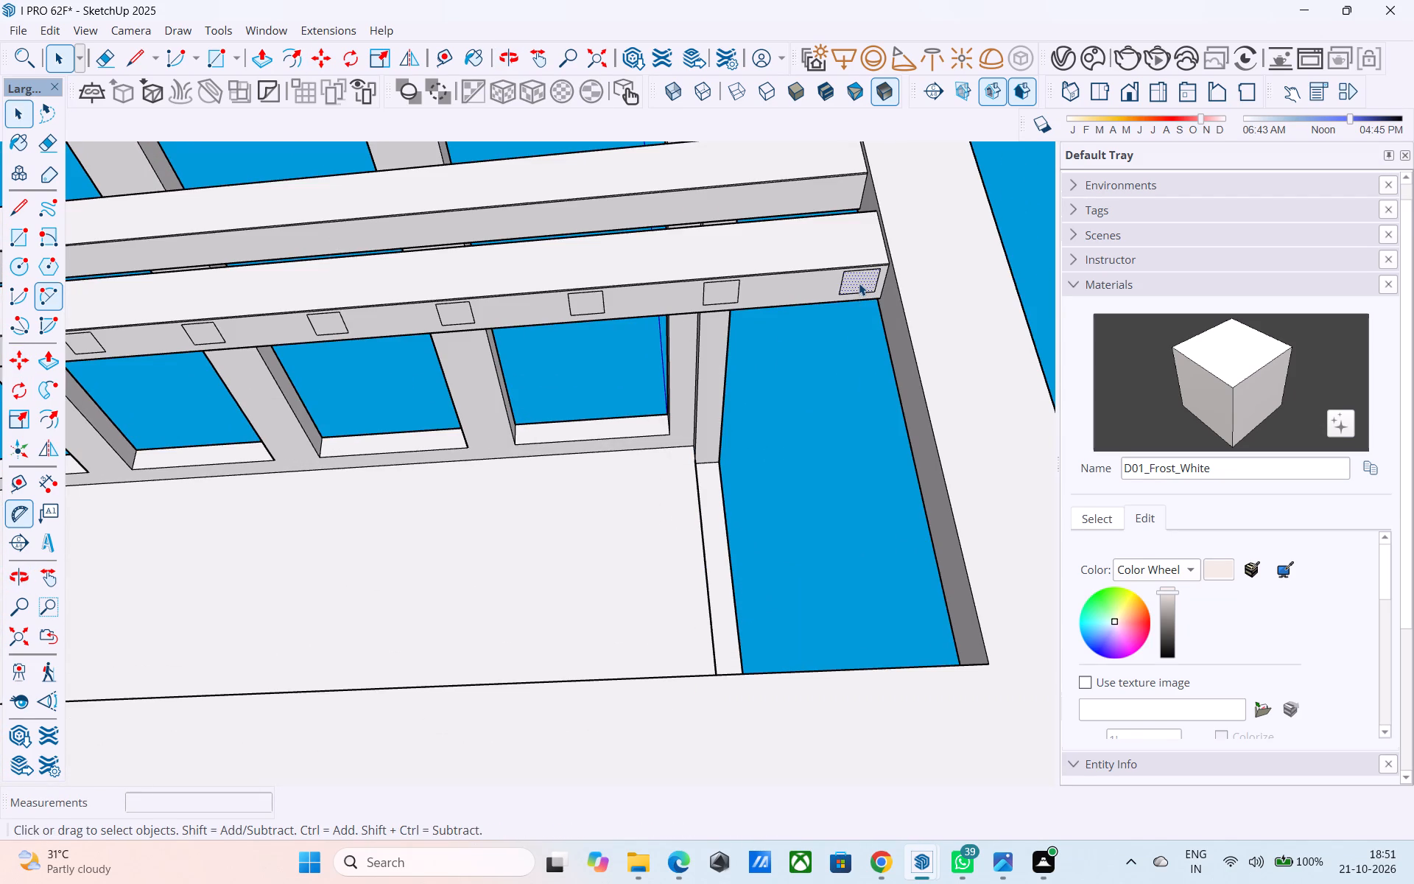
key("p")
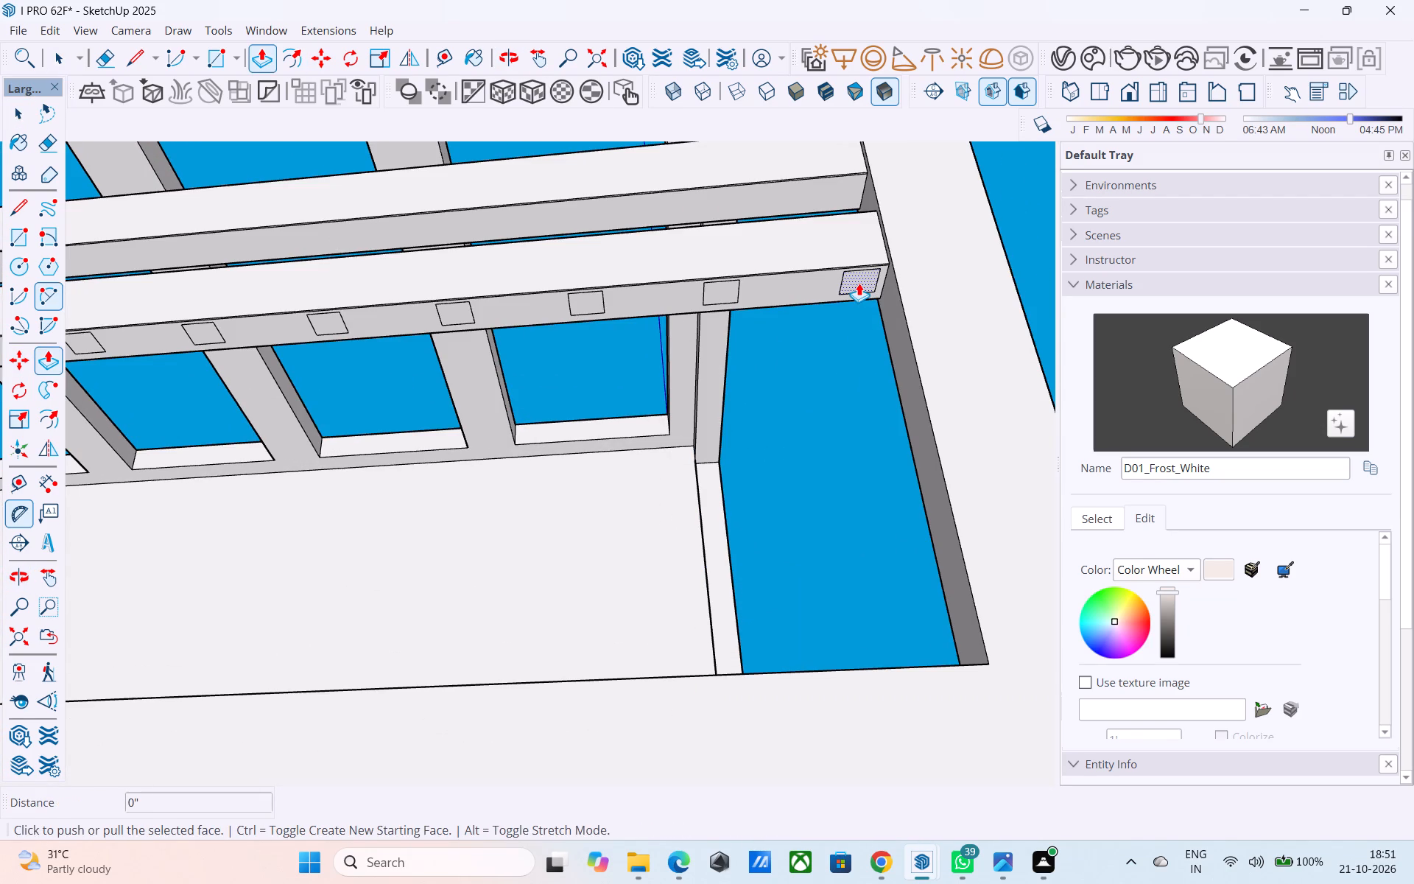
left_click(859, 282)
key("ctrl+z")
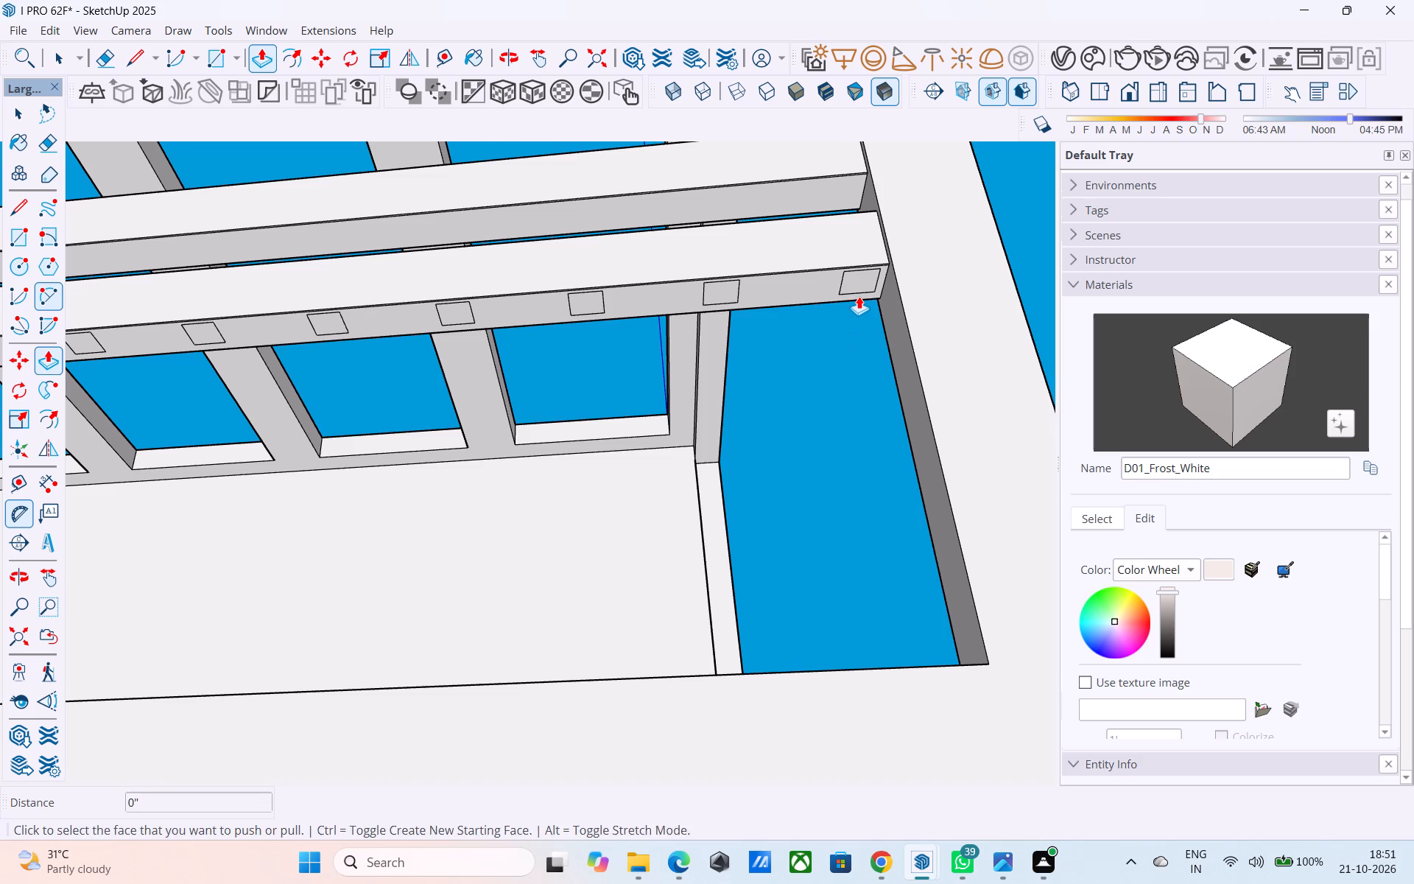
Push/Pull the end square on the rail's underside about 1' 11 7/16" down to the parapet to form the first baluster.
key("space")
left_click(855, 281)
key("p")
left_click(855, 281)
scroll(870, 413, "down", 6)
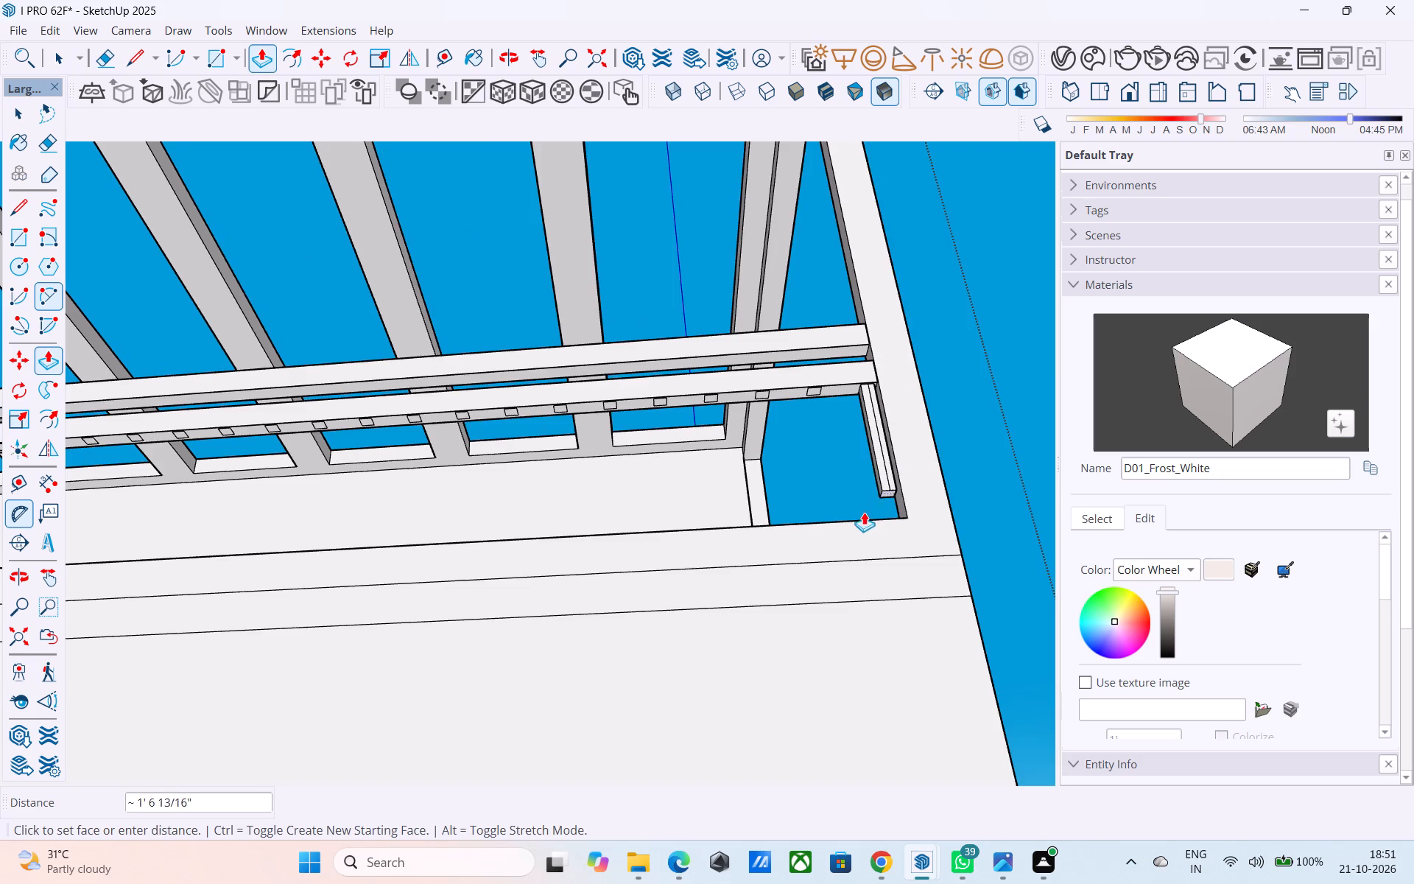
left_click(842, 525)
Extrude the next five squares along the rail's underside into balusters, repeating the first baluster's length.
scroll(817, 378, "up", 6)
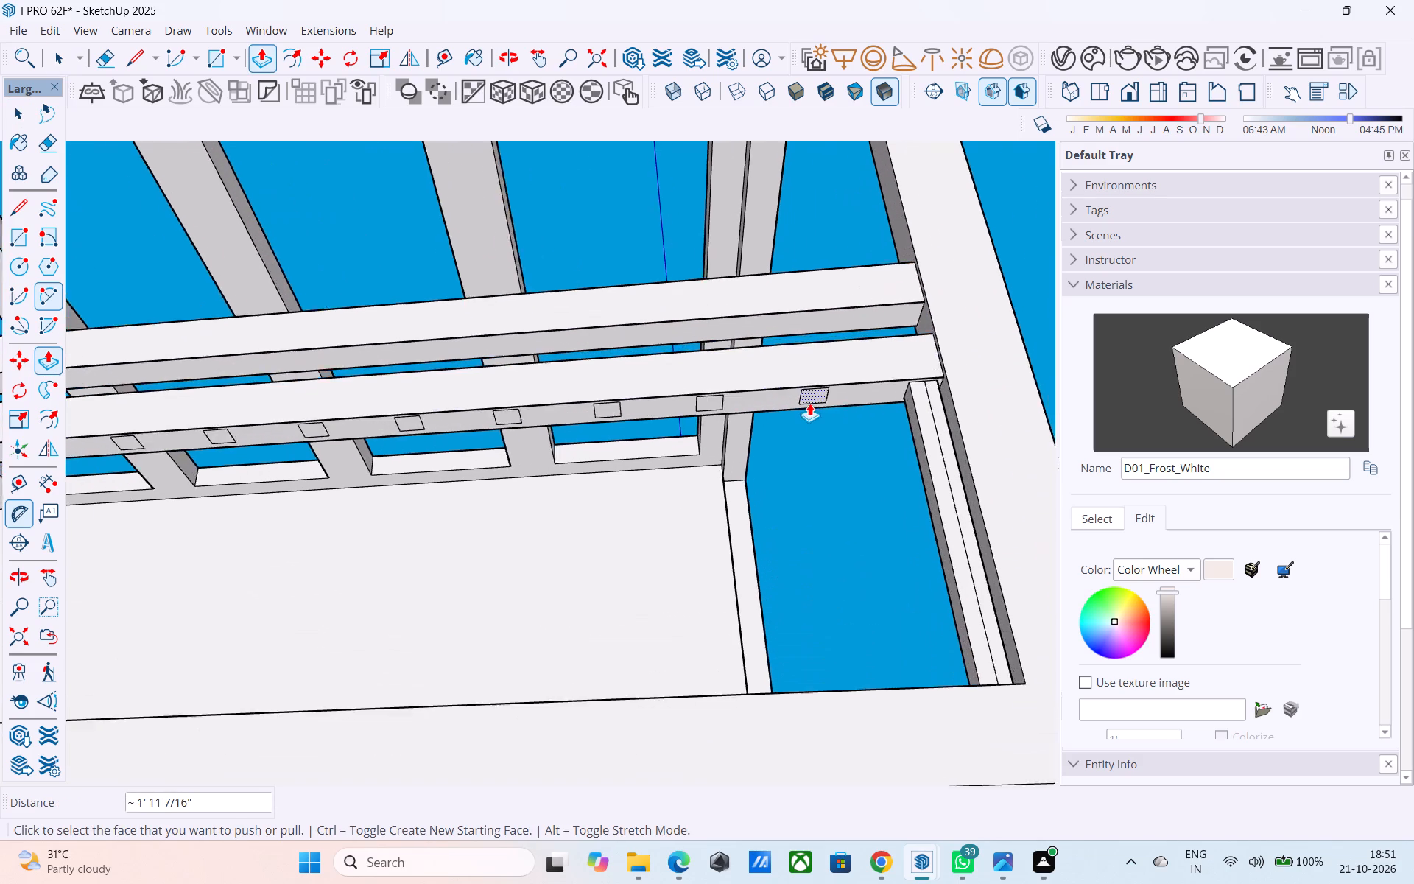
scroll(809, 403, "up", 9)
double_click(814, 393)
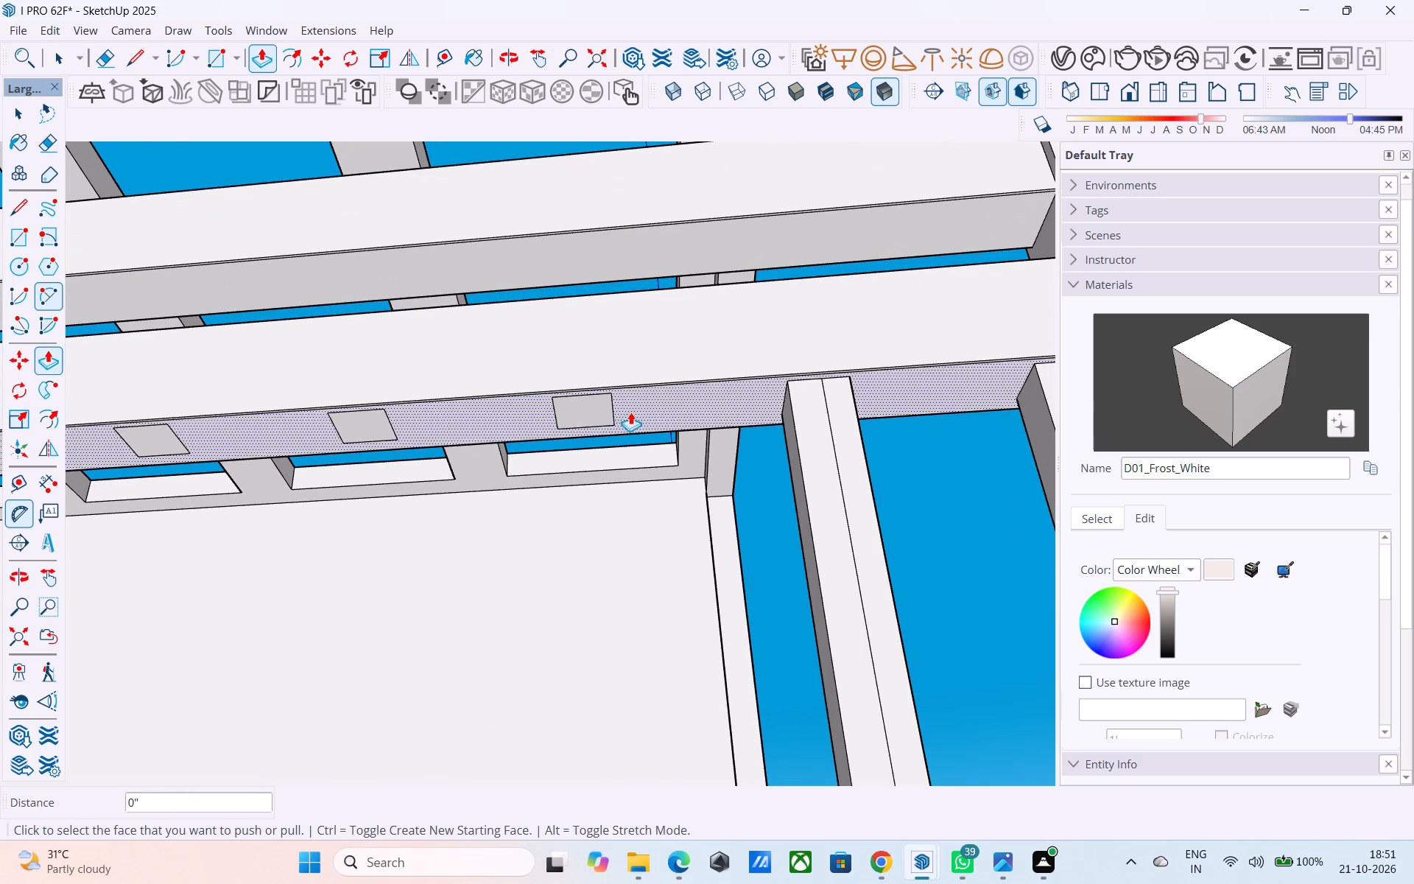
double_click(598, 419)
double_click(375, 430)
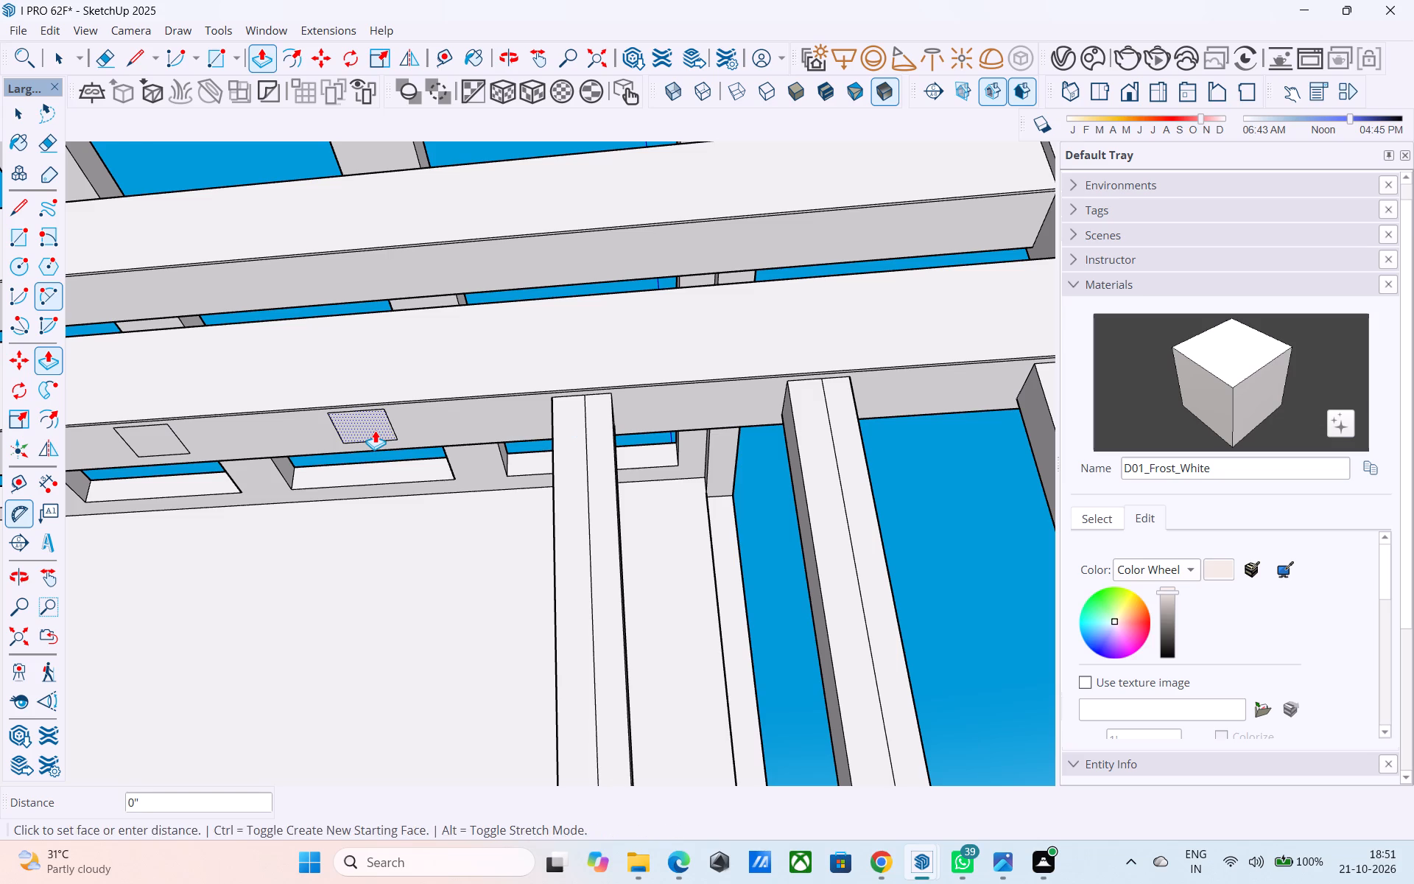
scroll(698, 362, "down", 7)
scroll(865, 336, "down", 5)
scroll(611, 385, "up", 7)
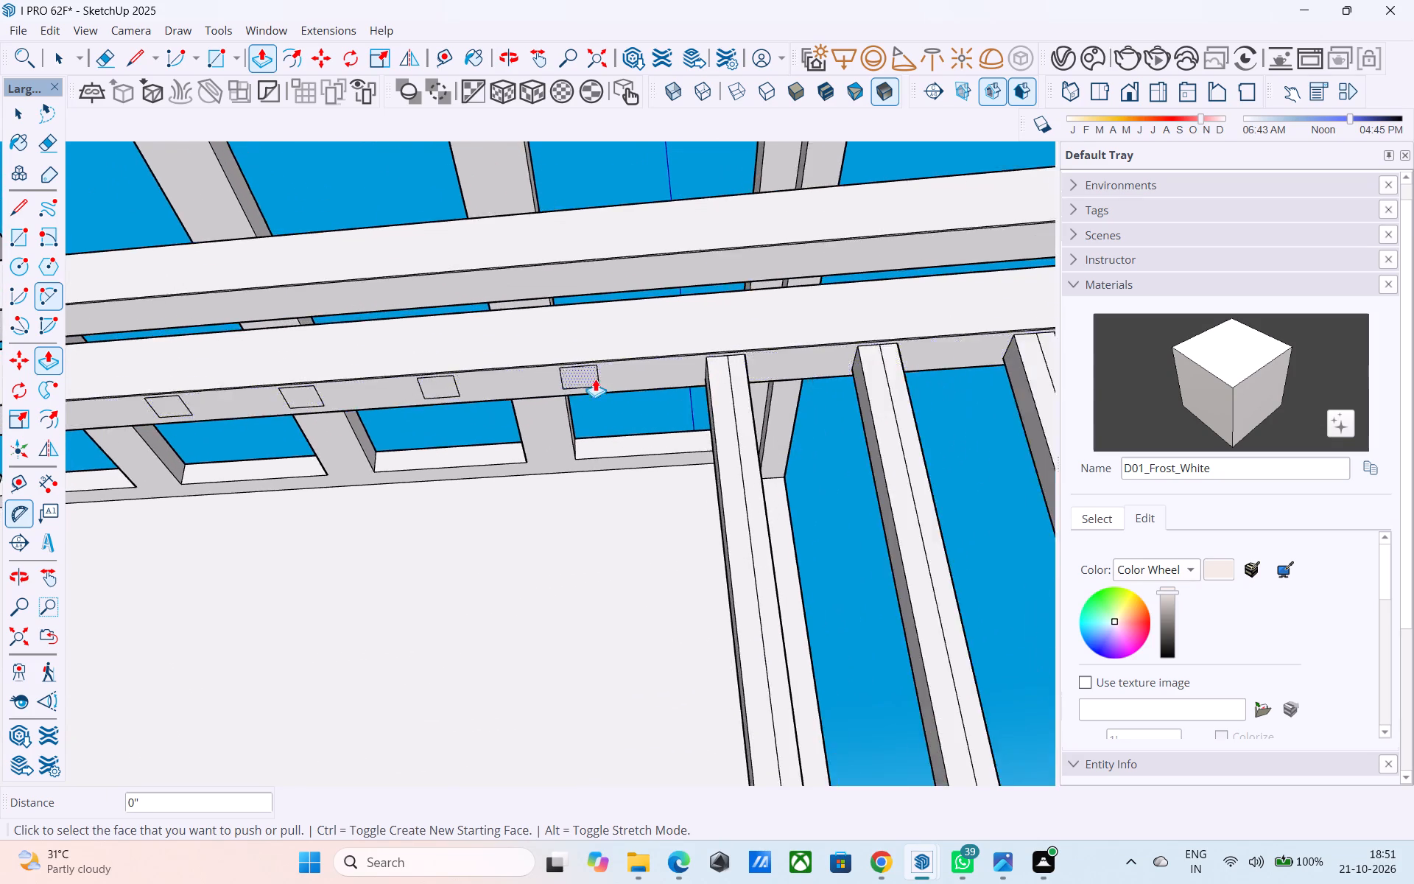
scroll(595, 379, "up", 5)
double_click(569, 369)
double_click(296, 393)
Extrude the following four squares on the rail's underside down to the parapet as balusters about 1' 11 7/16" long.
scroll(881, 259, "down", 4)
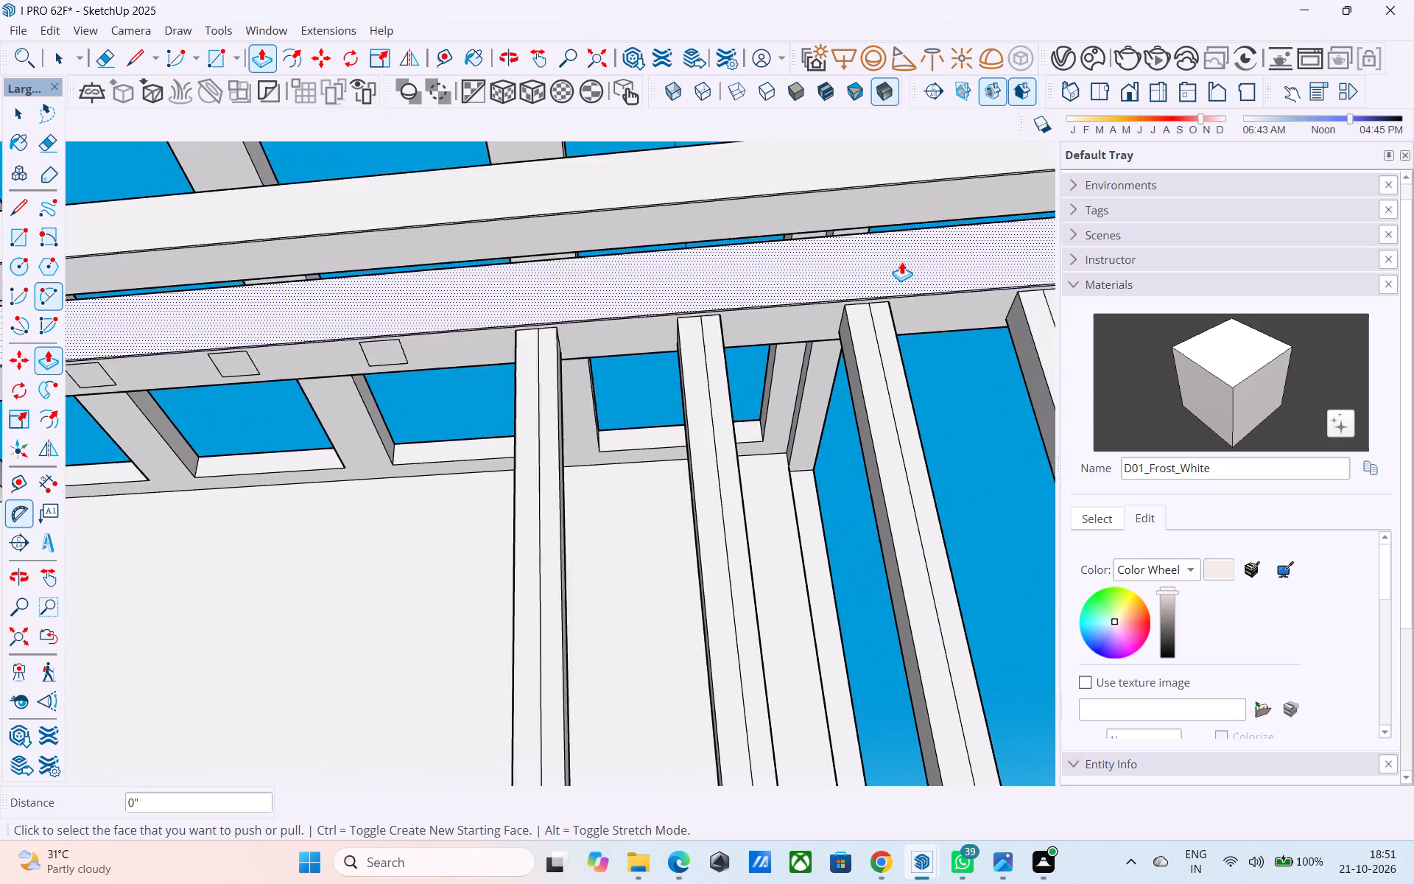
scroll(901, 262, "down", 13)
scroll(669, 301, "up", 10)
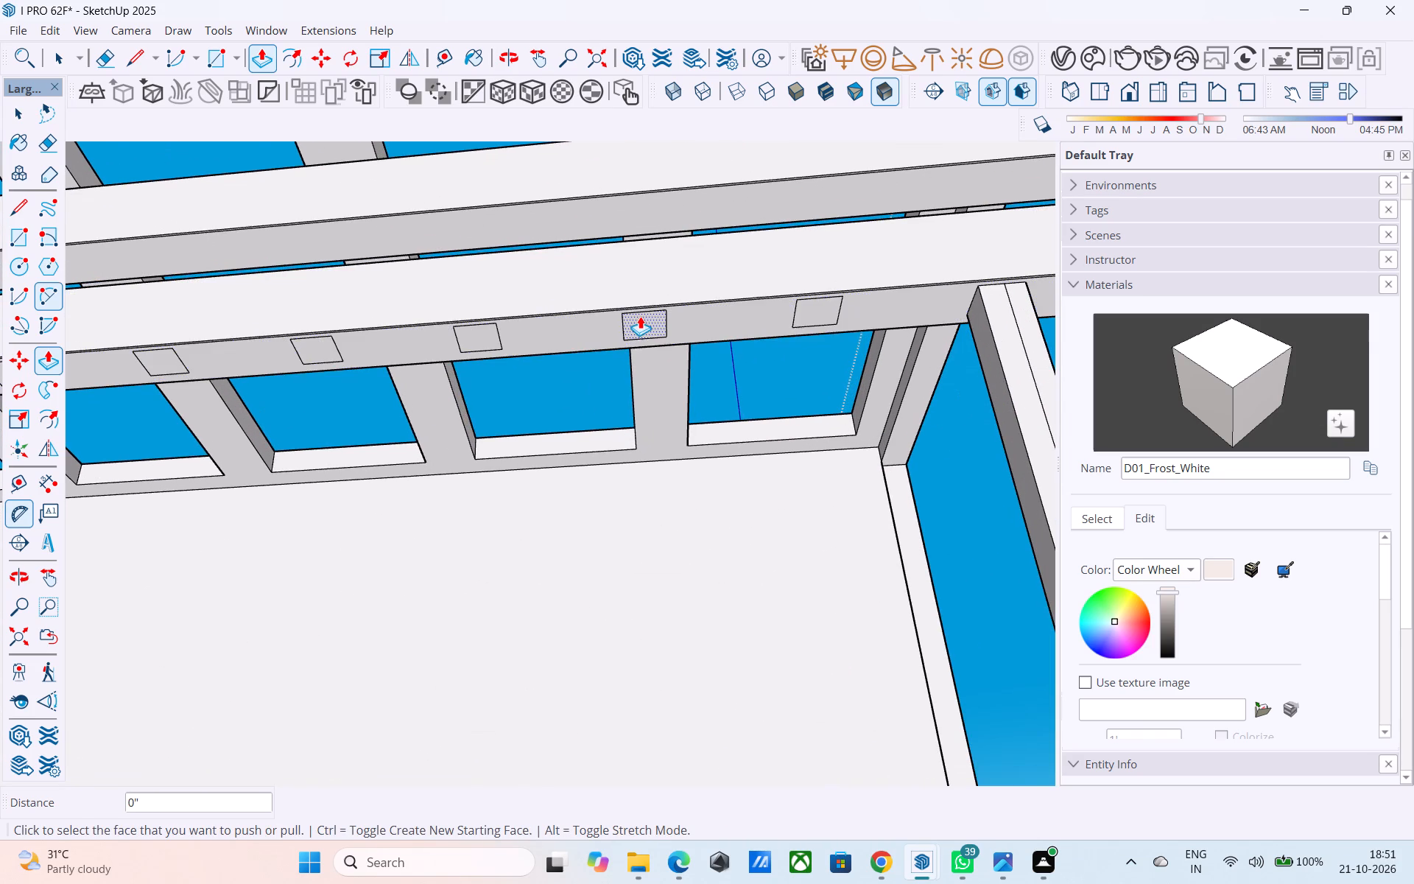
double_click(640, 316)
double_click(824, 308)
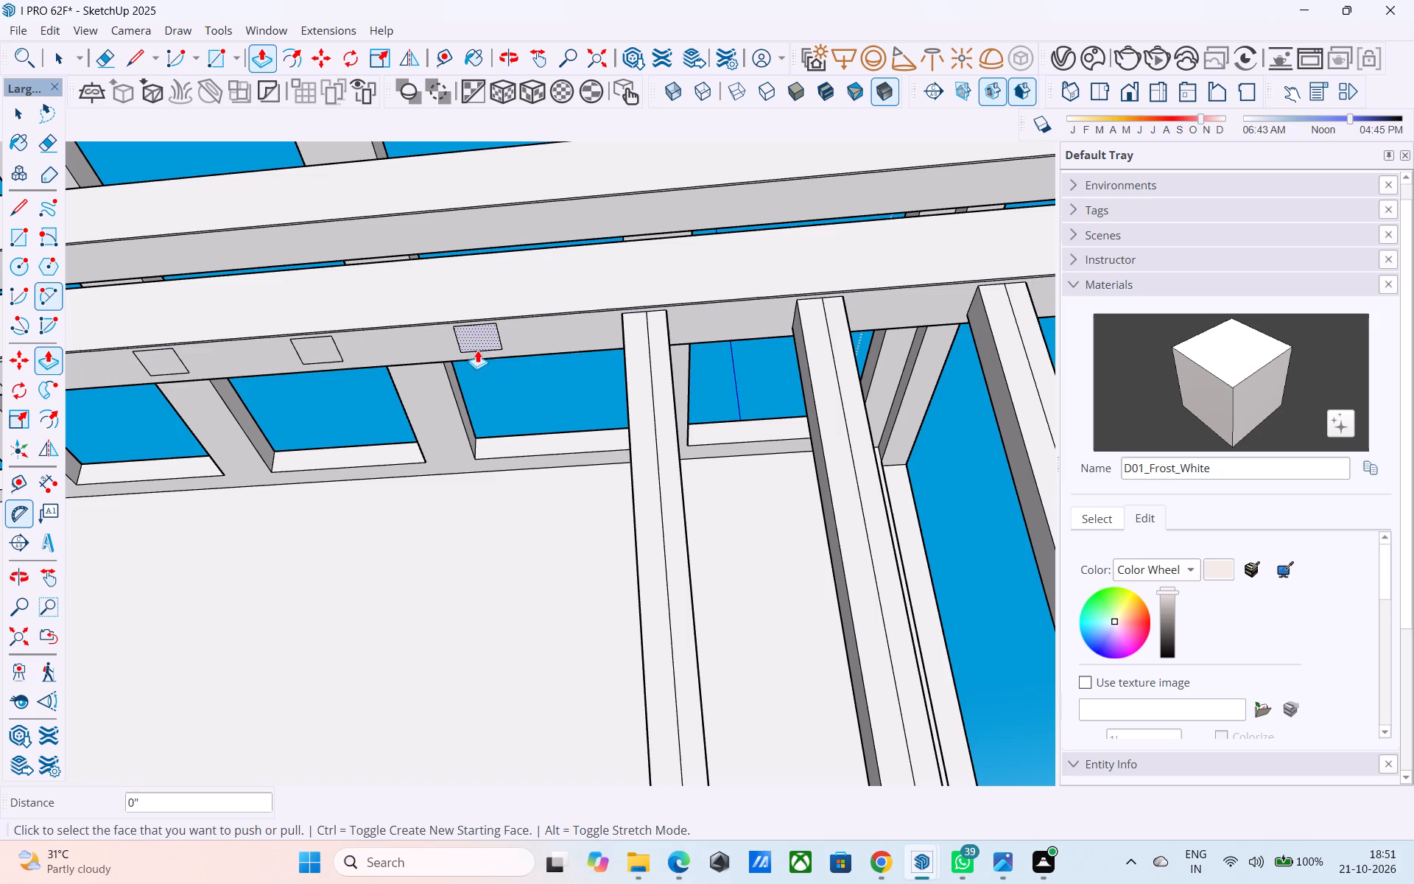
double_click(475, 334)
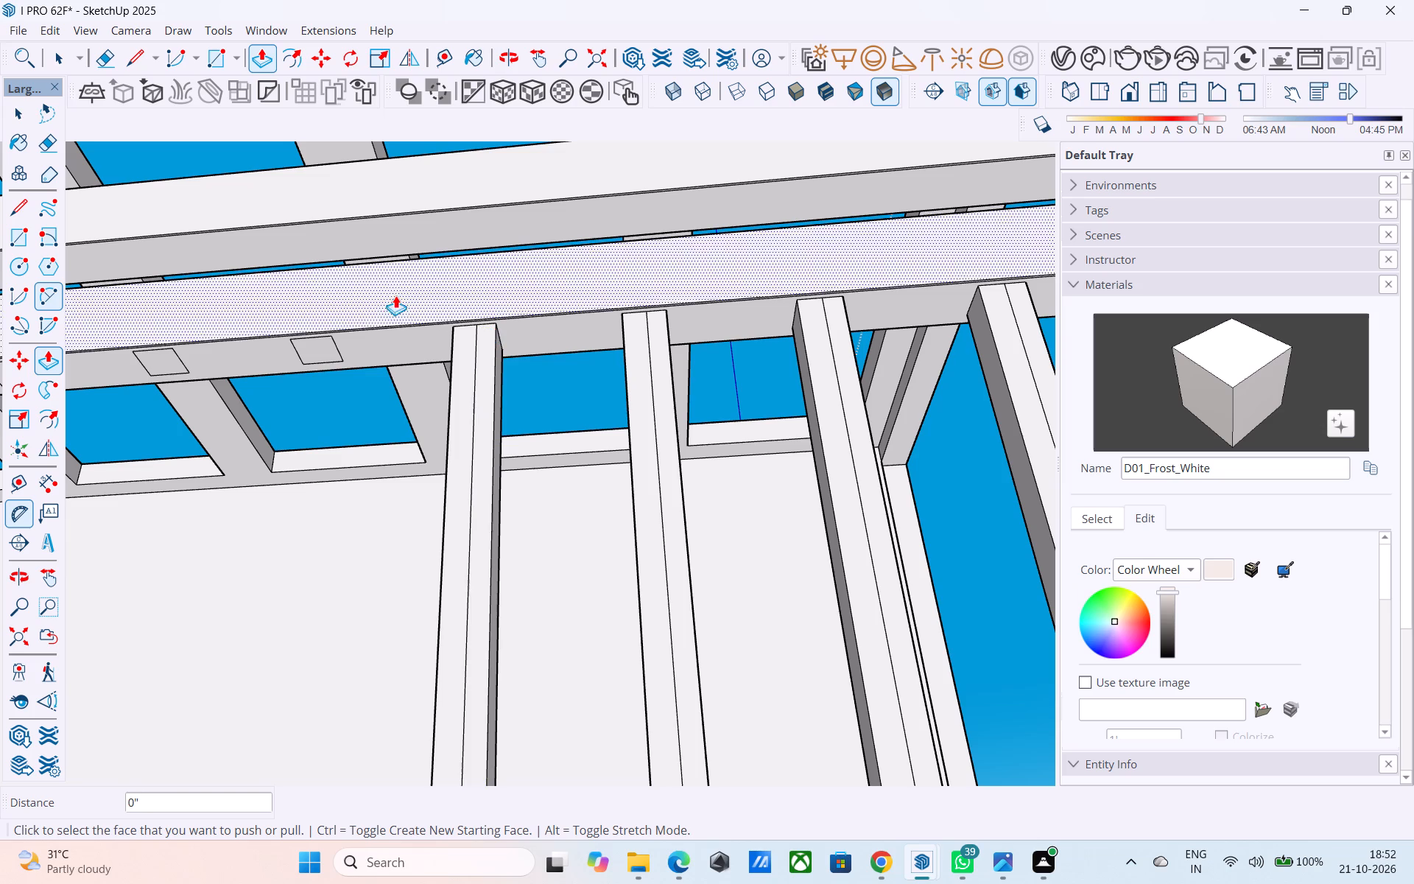
scroll(328, 354, "up", 5)
double_click(320, 347)
left_click(325, 339)
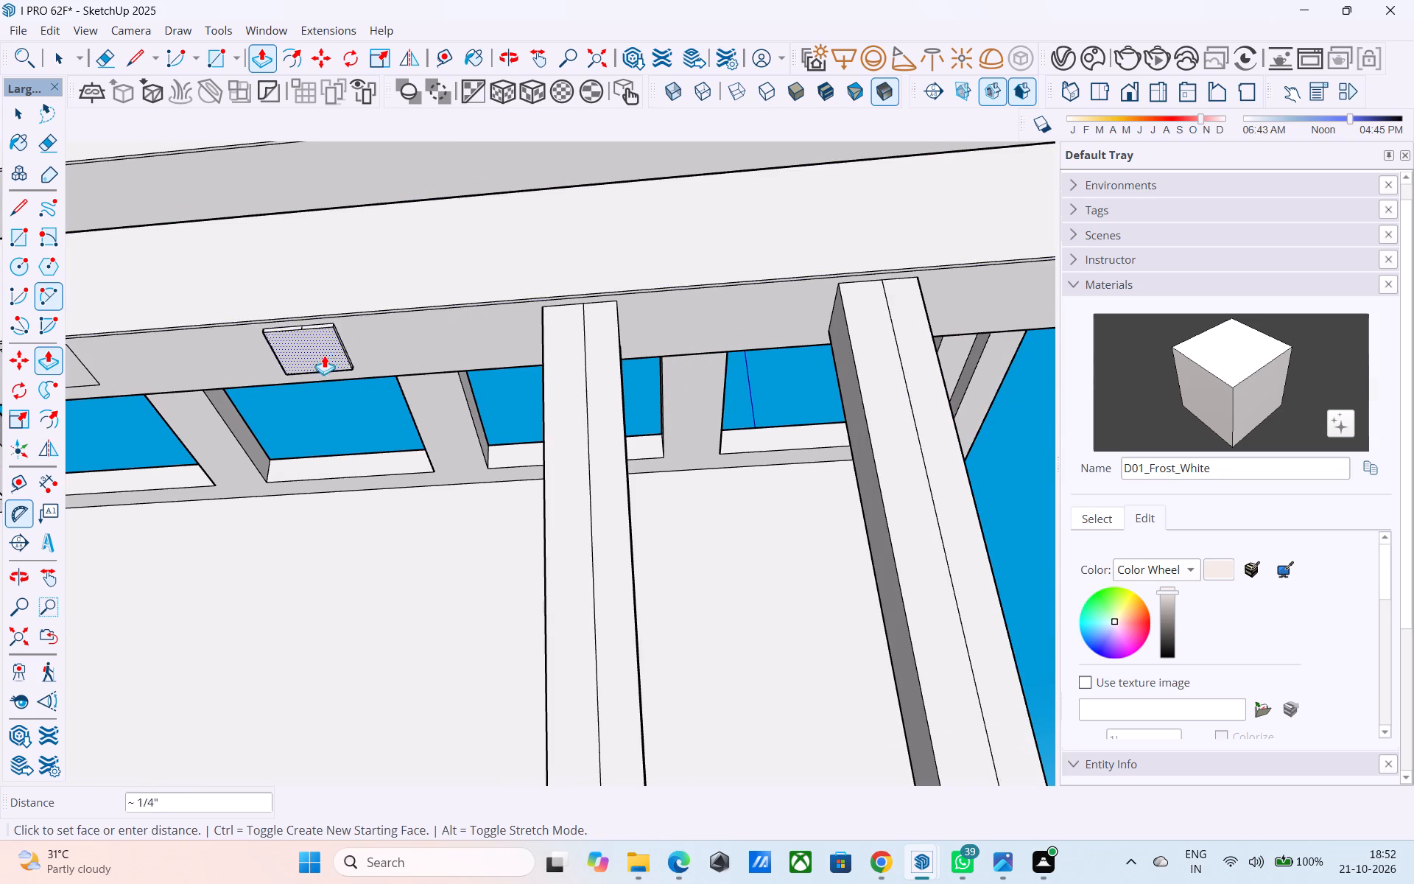
scroll(323, 364, "down", 18)
scroll(327, 512, "up", 7)
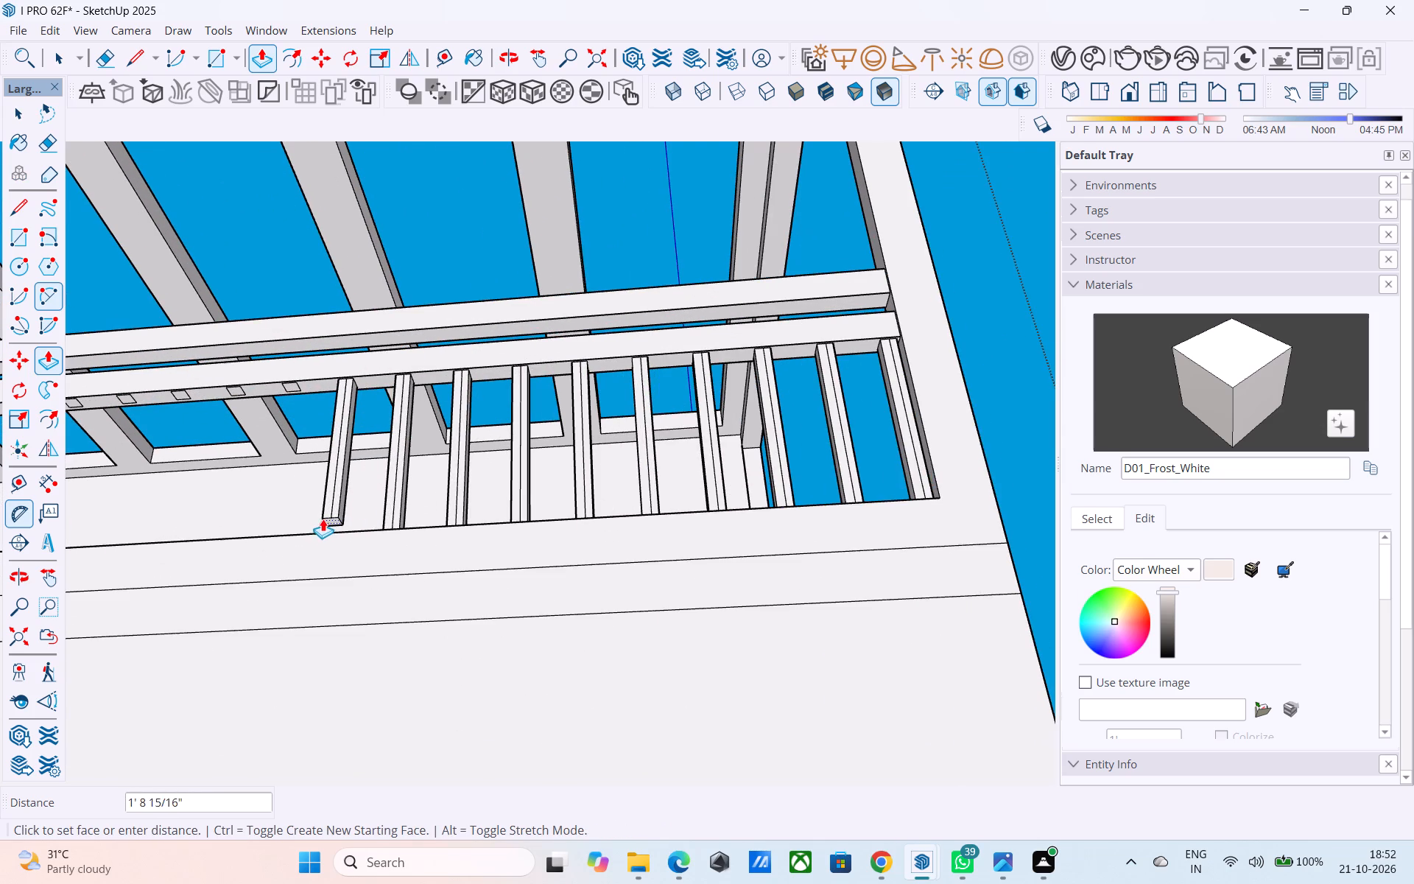
left_click(324, 533)
Extrude four more squares along the rail's underside into balusters at the same length, undoing any extrusion of the rail itself.
scroll(270, 398, "up", 11)
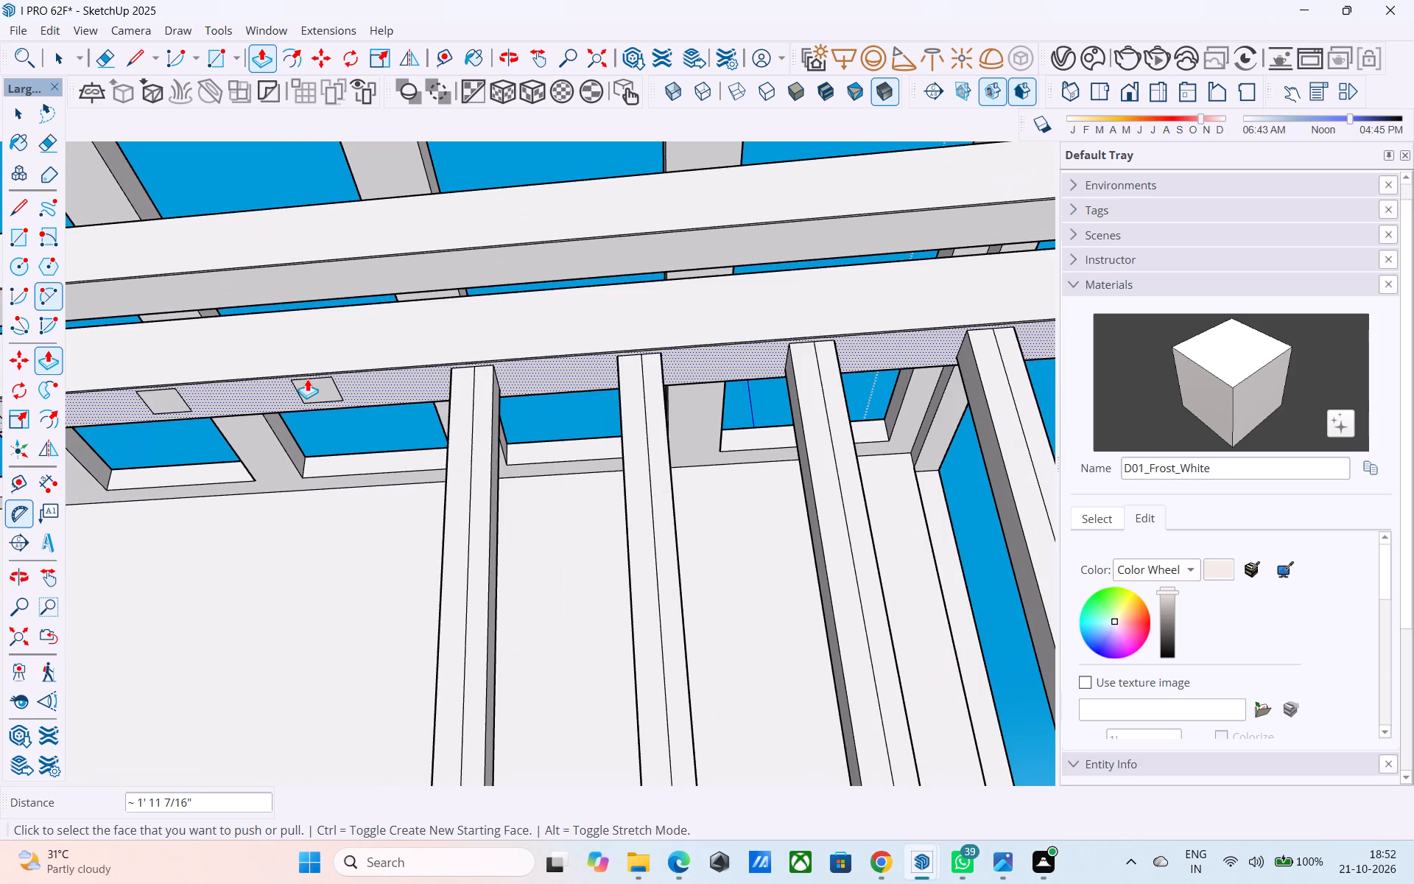
double_click(309, 379)
key("ctrl+z")
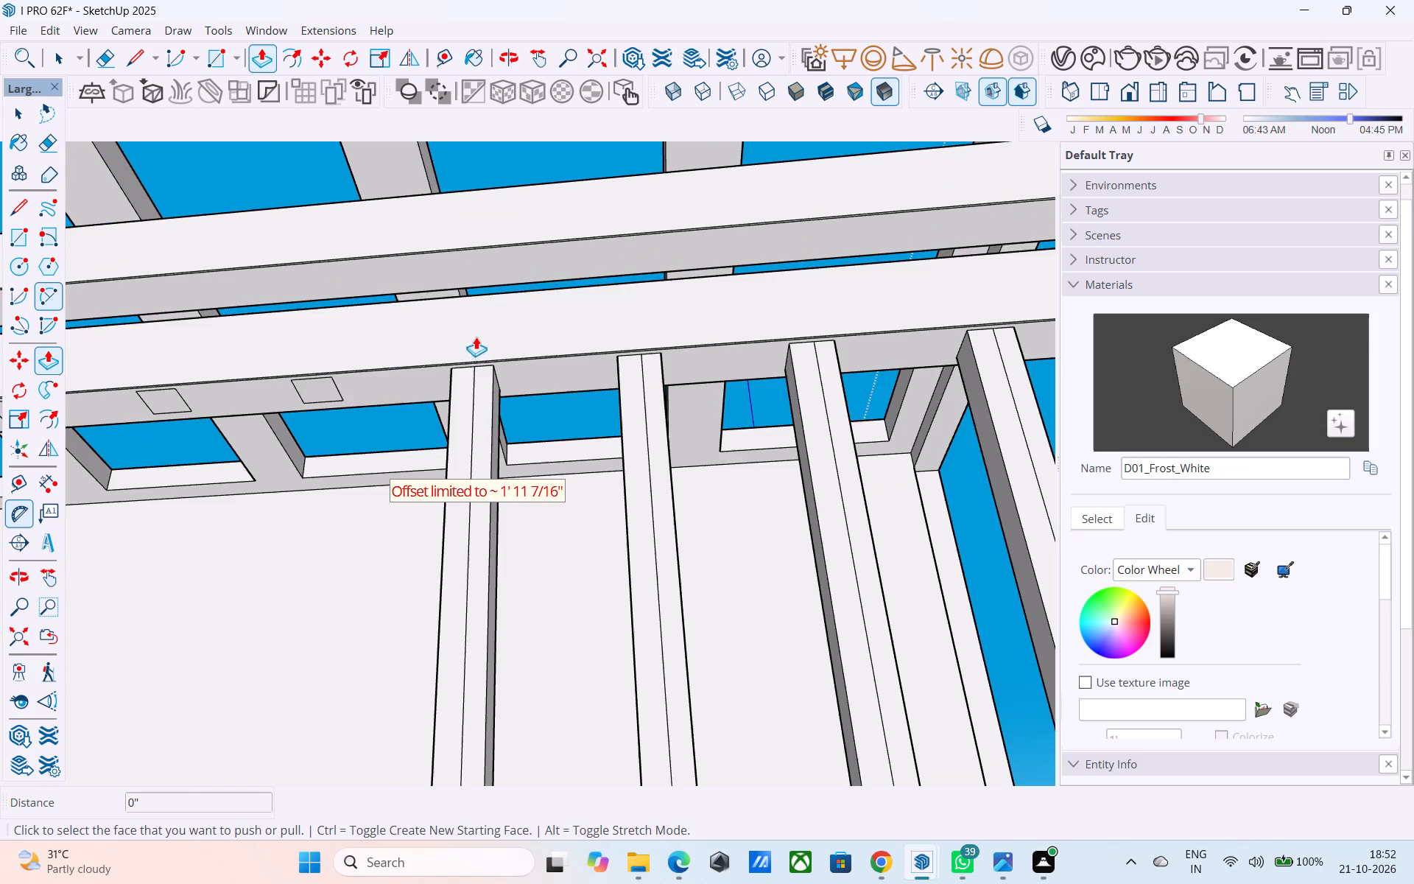
middle_click_drag(387, 374, 765, 287, "shift")
scroll(728, 313, "up", 5)
double_click(692, 294)
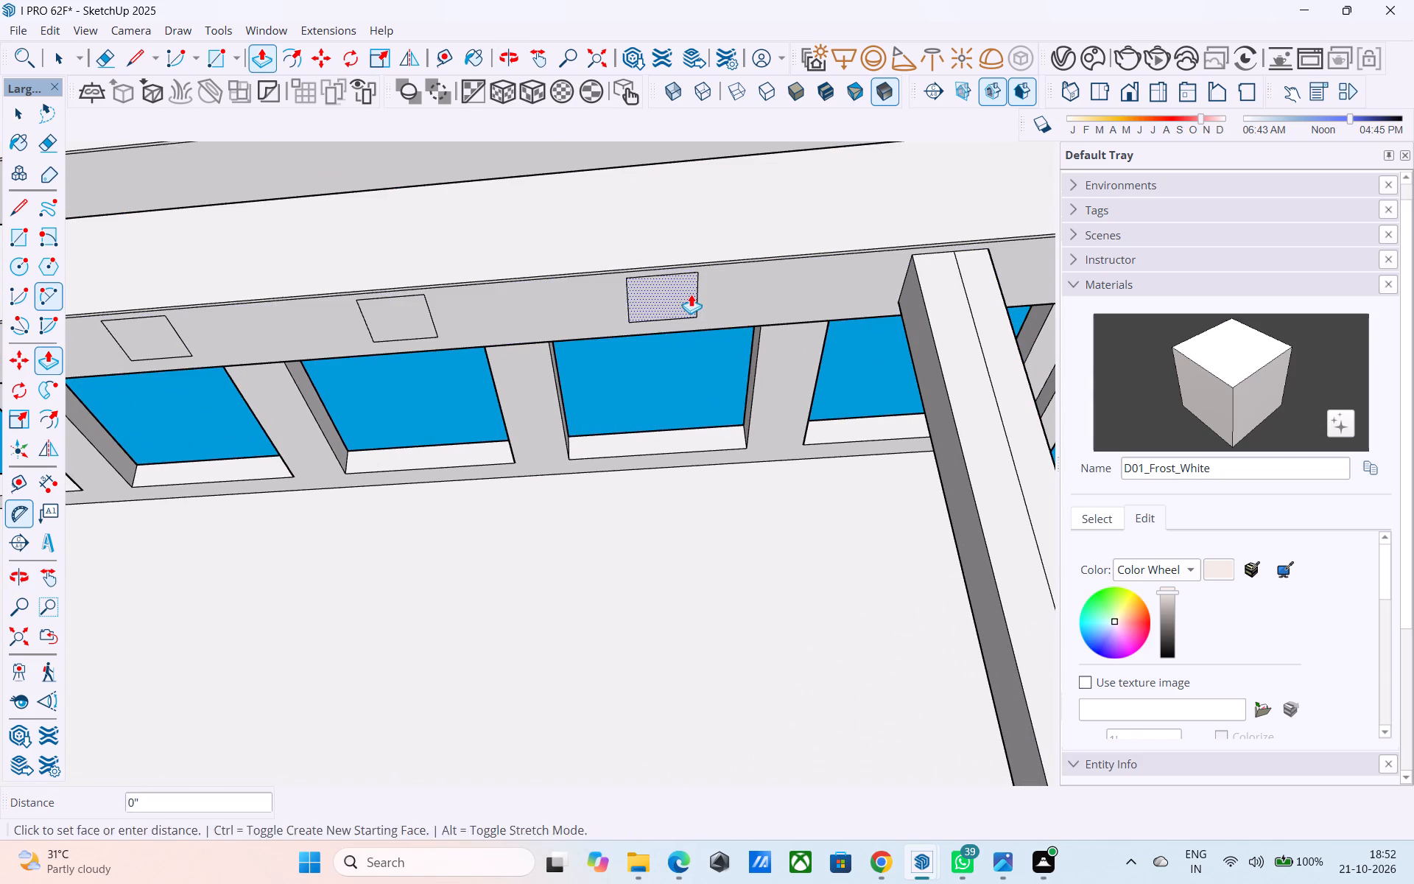
double_click(429, 326)
scroll(720, 255, "down", 12)
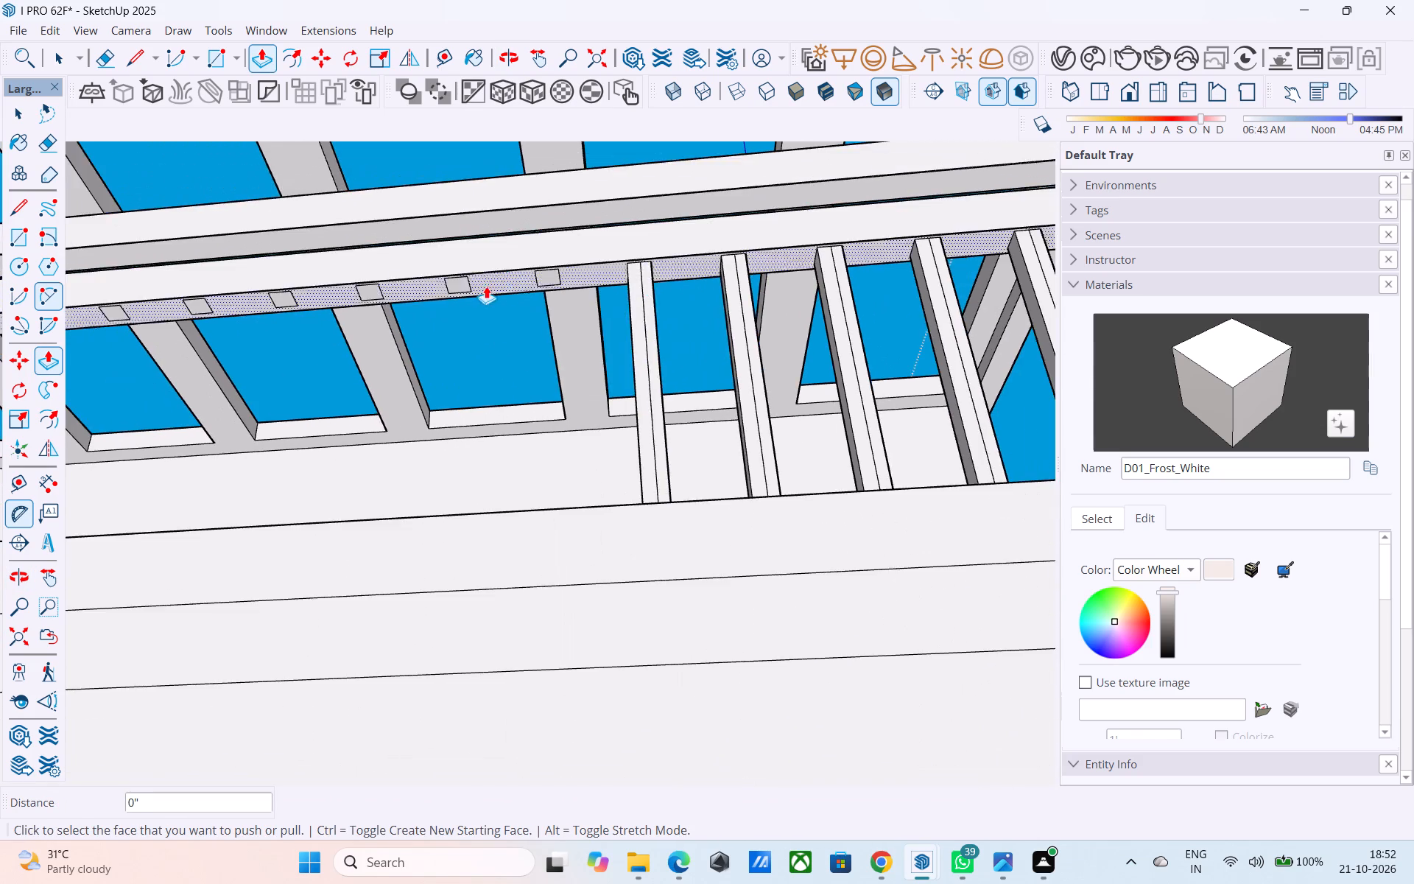
scroll(499, 270, "up", 11)
double_click(574, 277)
double_click(349, 309)
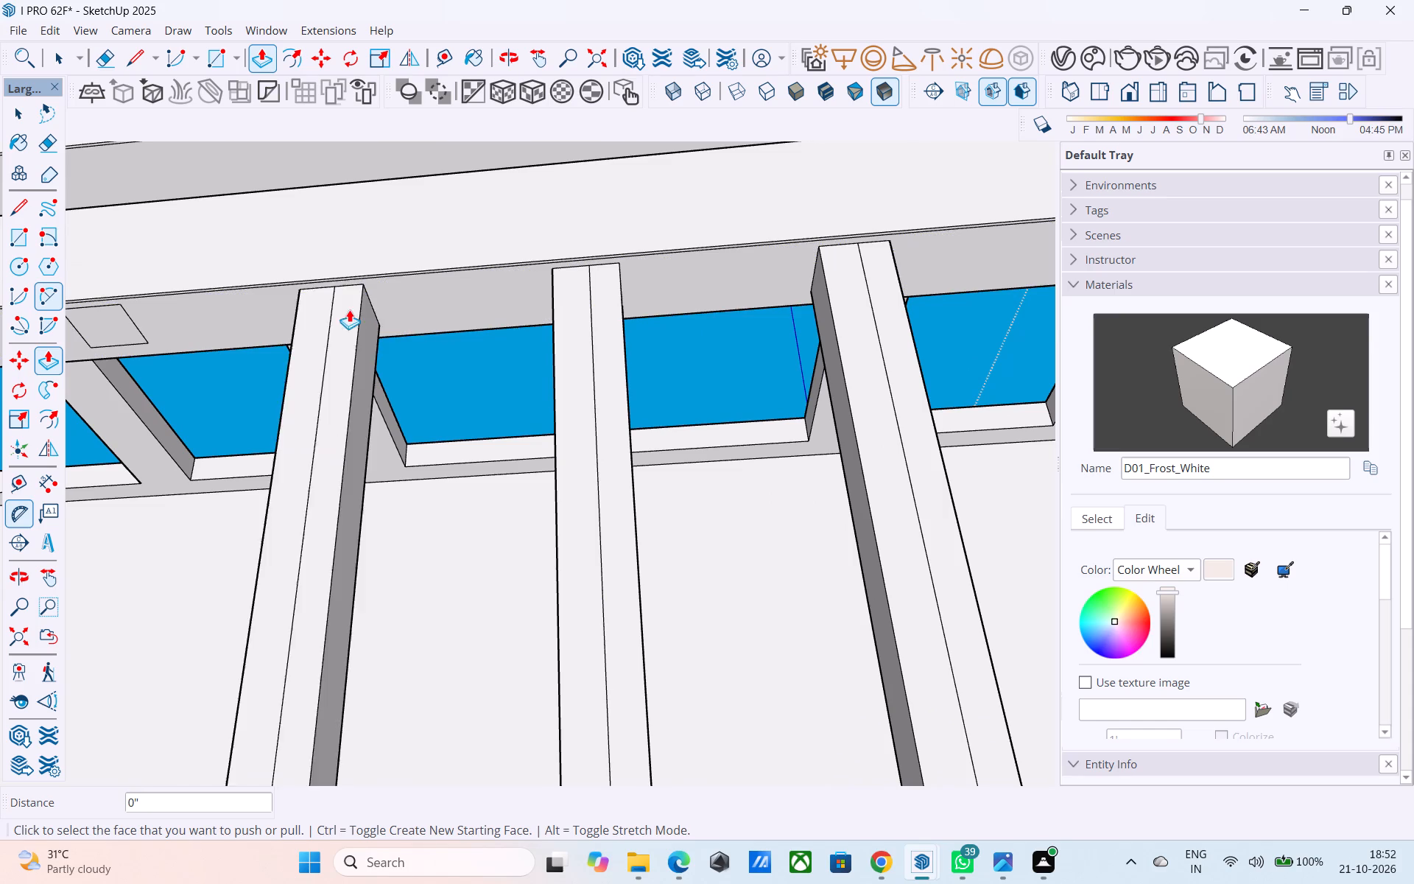
Extrude the next three squares along the rail's underside into balusters reaching the parapet, repeating the same length.
scroll(688, 233, "down", 18)
scroll(514, 264, "up", 7)
scroll(600, 246, "down", 6)
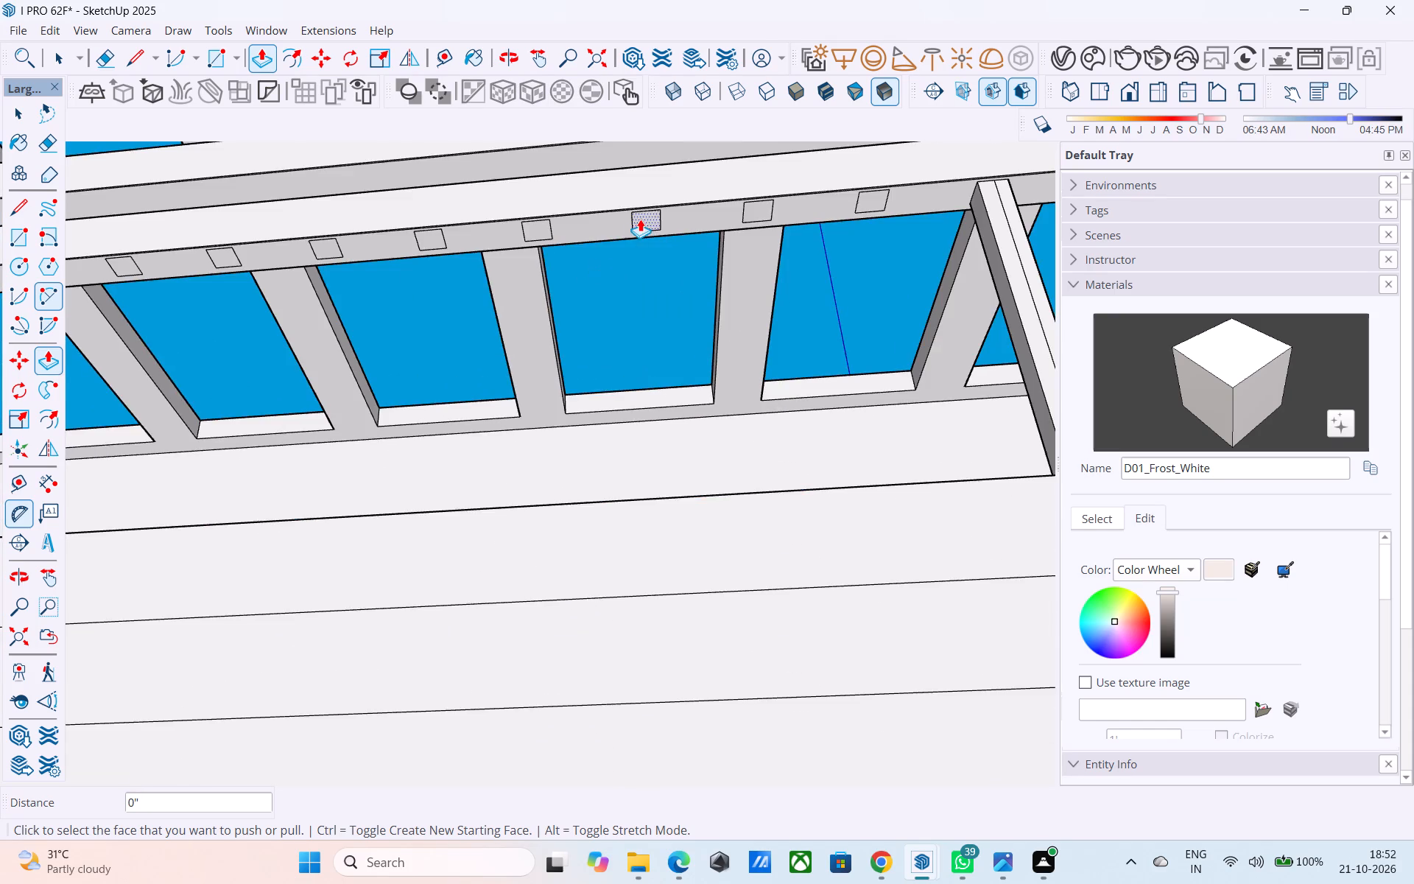
scroll(650, 206, "up", 3)
scroll(597, 223, "down", 5)
scroll(814, 205, "up", 4)
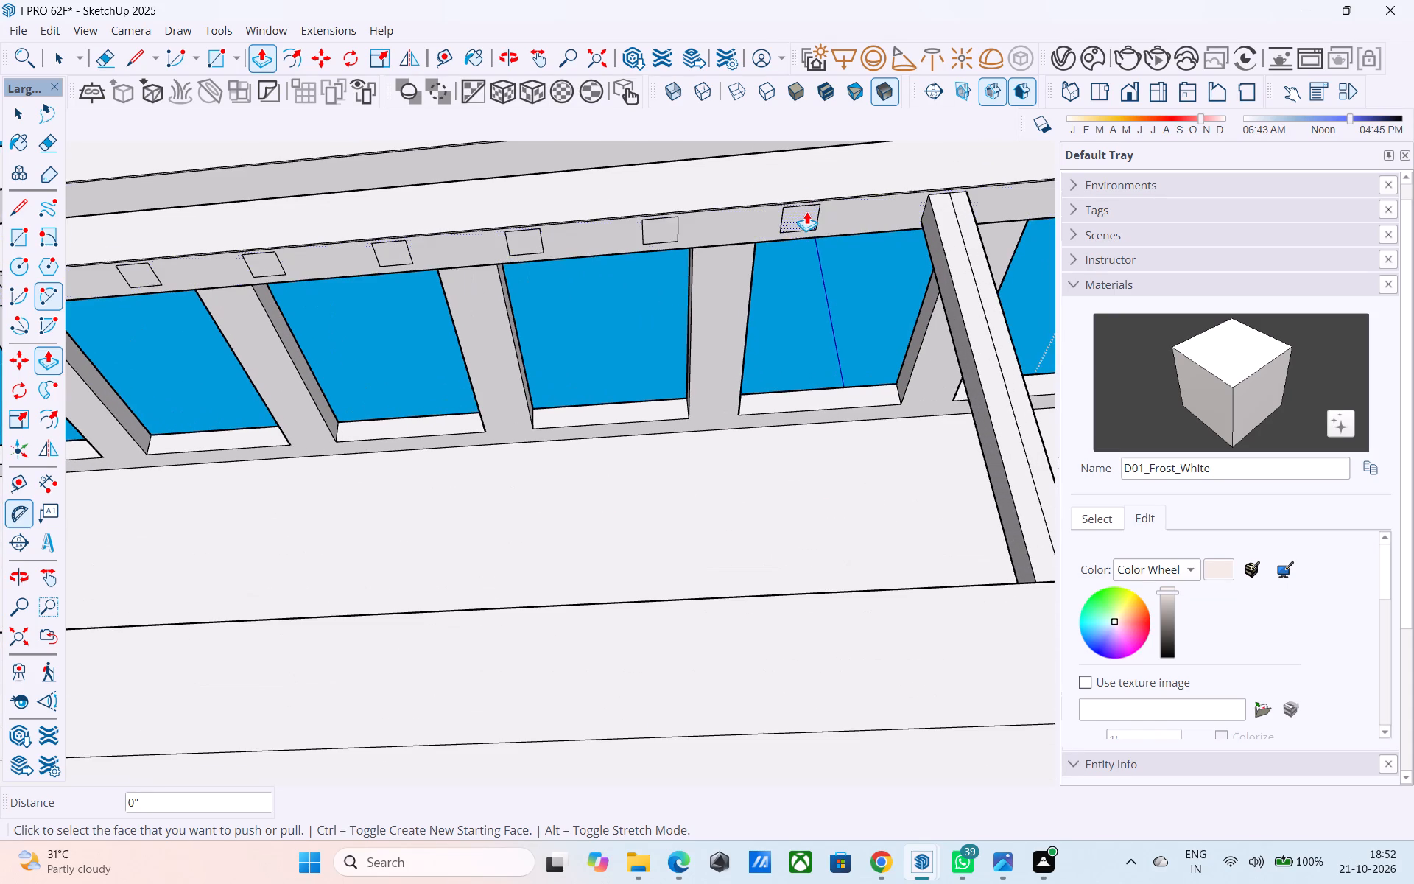
double_click(806, 211)
double_click(672, 224)
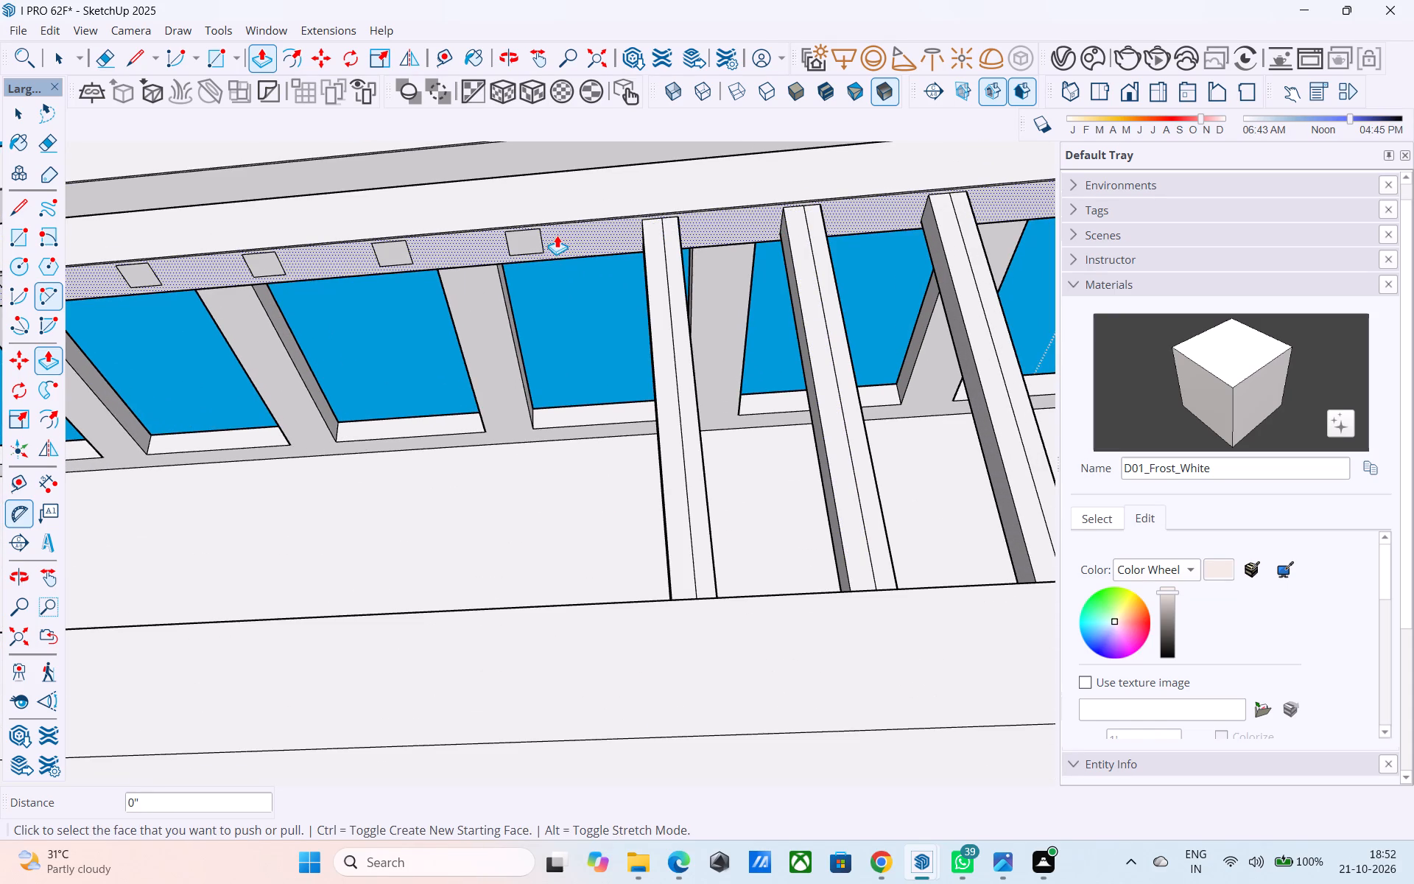
double_click(530, 240)
Extrude two further squares along the rail's underside into matching balusters, undoing any extrusion of the rail itself.
scroll(801, 175, "down", 7)
scroll(560, 226, "up", 6)
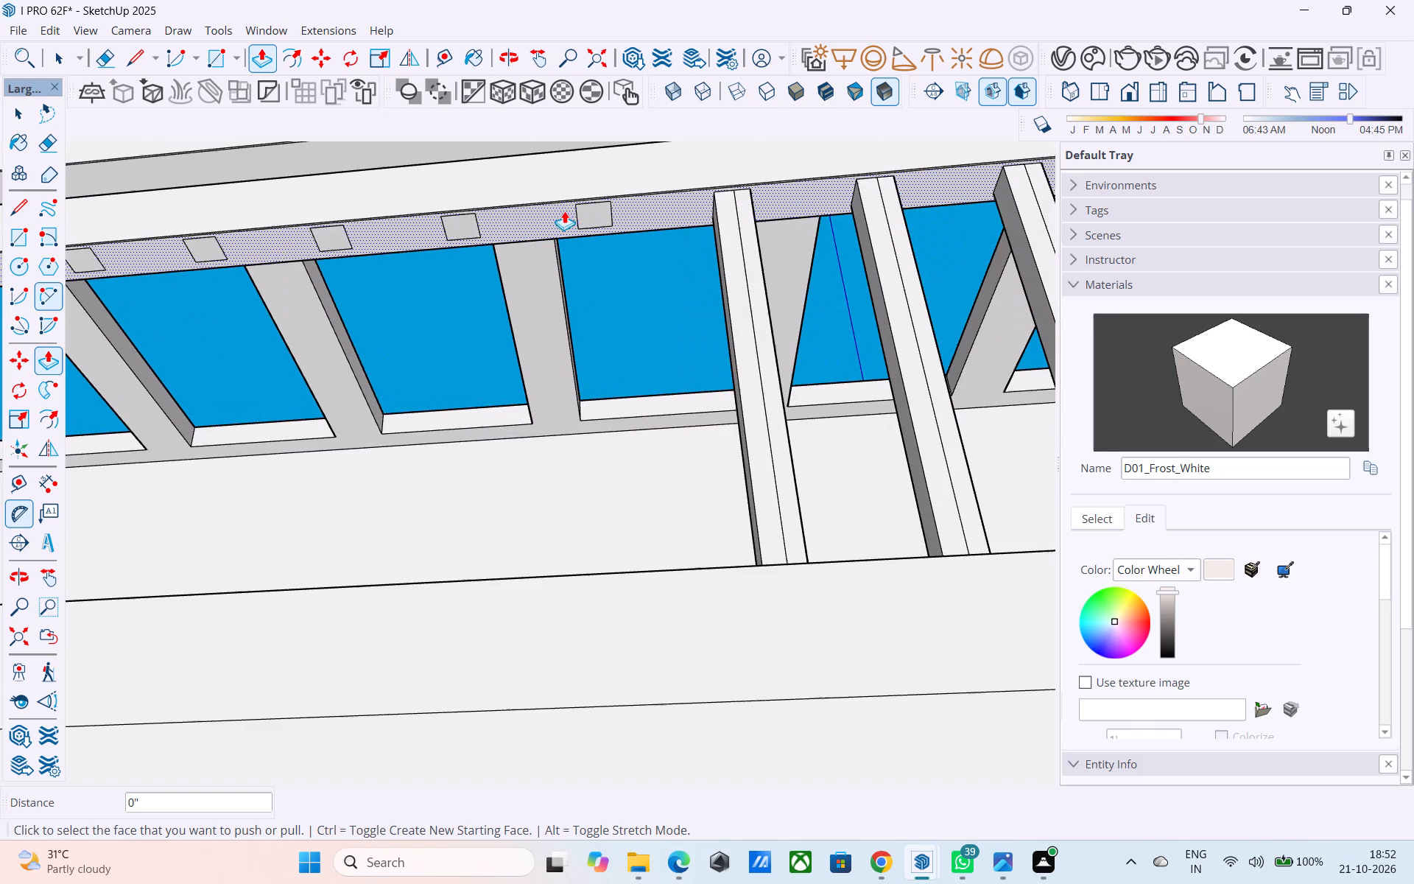
double_click(599, 199)
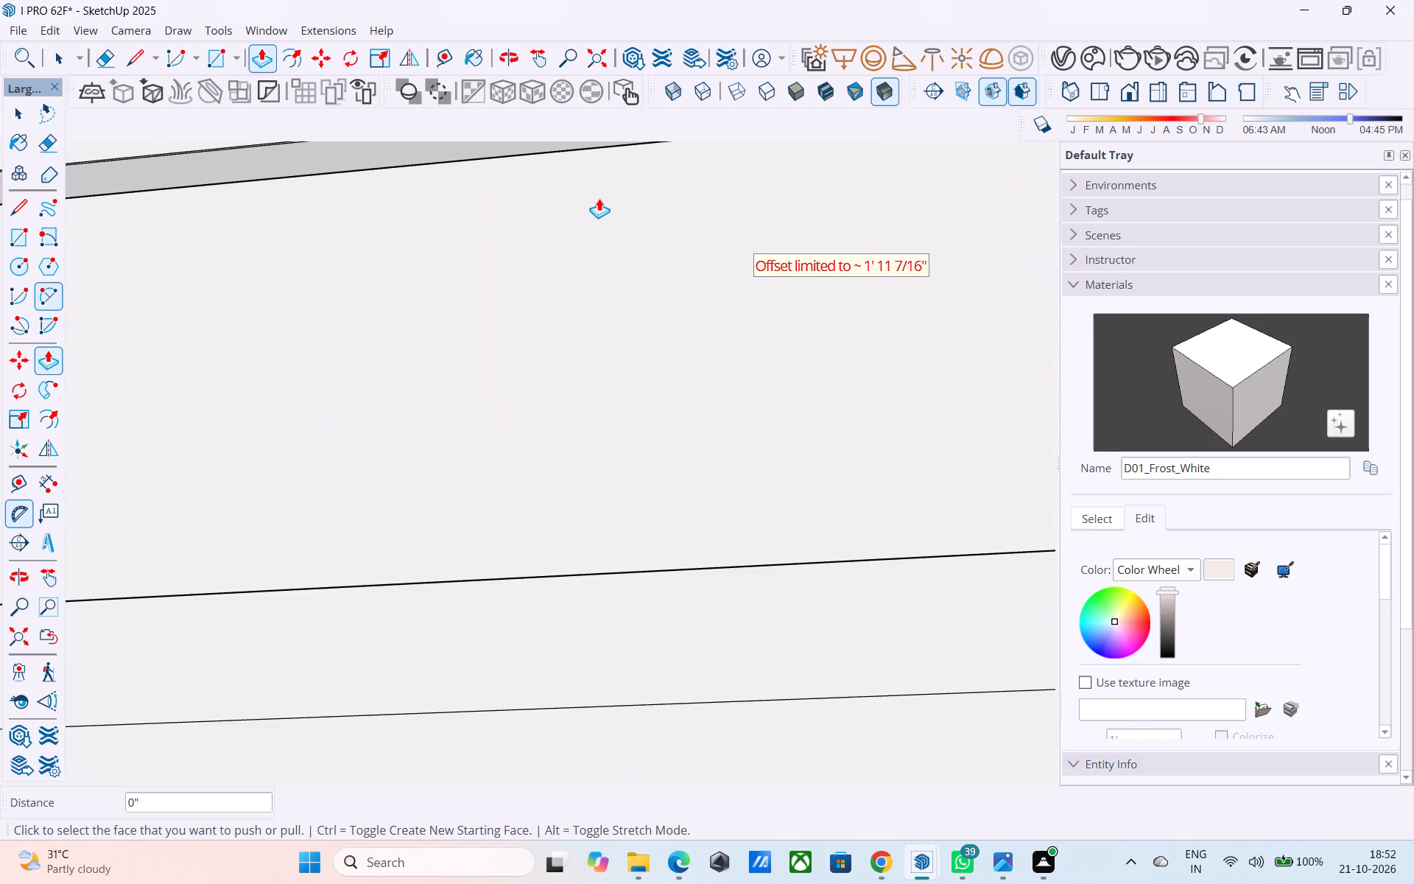
key("ctrl+z")
scroll(599, 198, "up", 4)
double_click(596, 215)
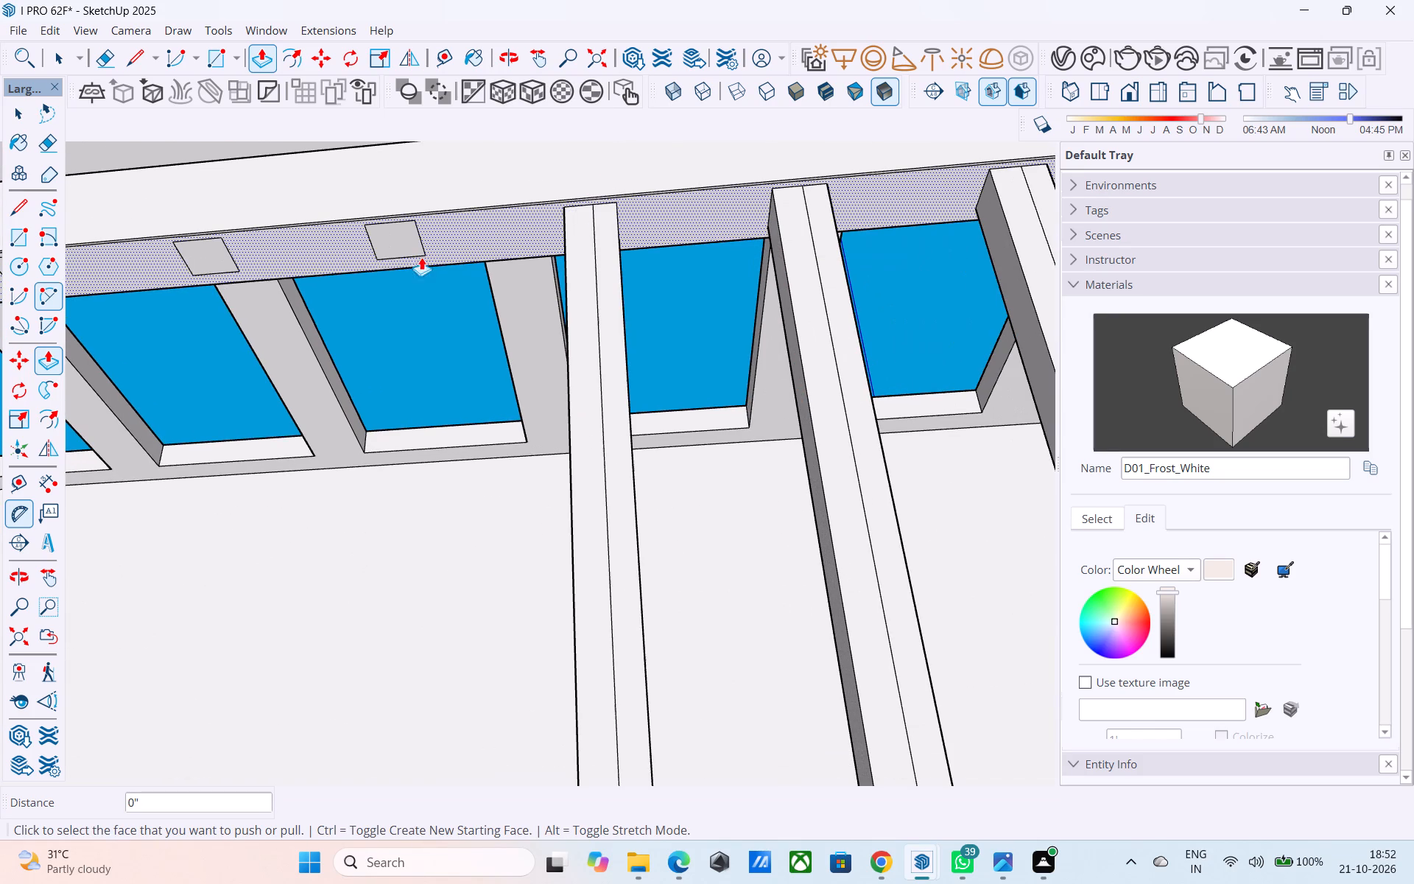
double_click(379, 242)
scroll(728, 197, "down", 6)
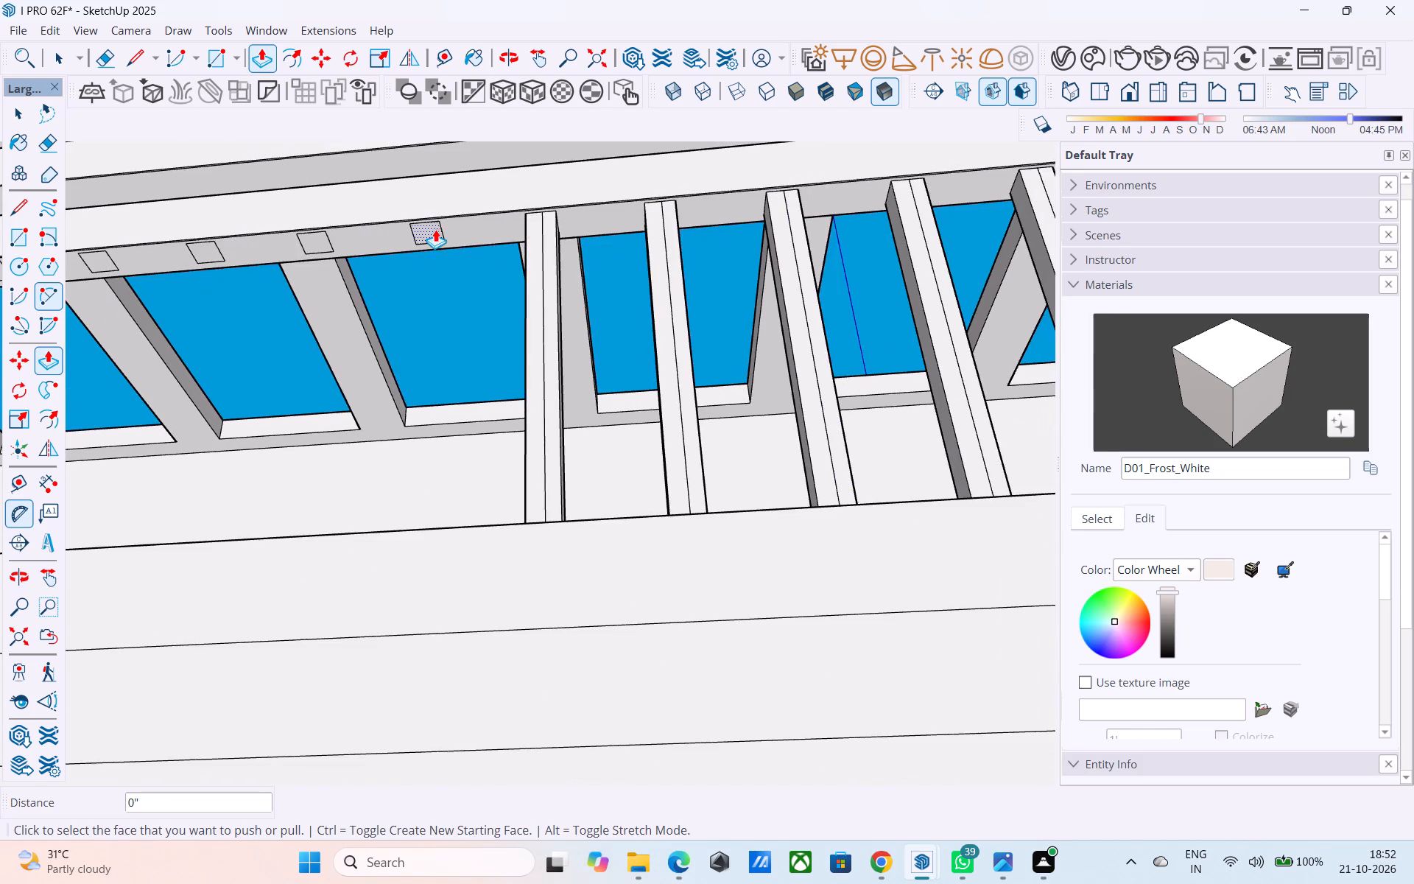
Extrude the next three 2" squares along the rail's underside down to the parapet as balusters, repeating the same length.
scroll(435, 229, "up", 5)
double_click(431, 230)
scroll(774, 197, "down", 9)
scroll(456, 235, "up", 5)
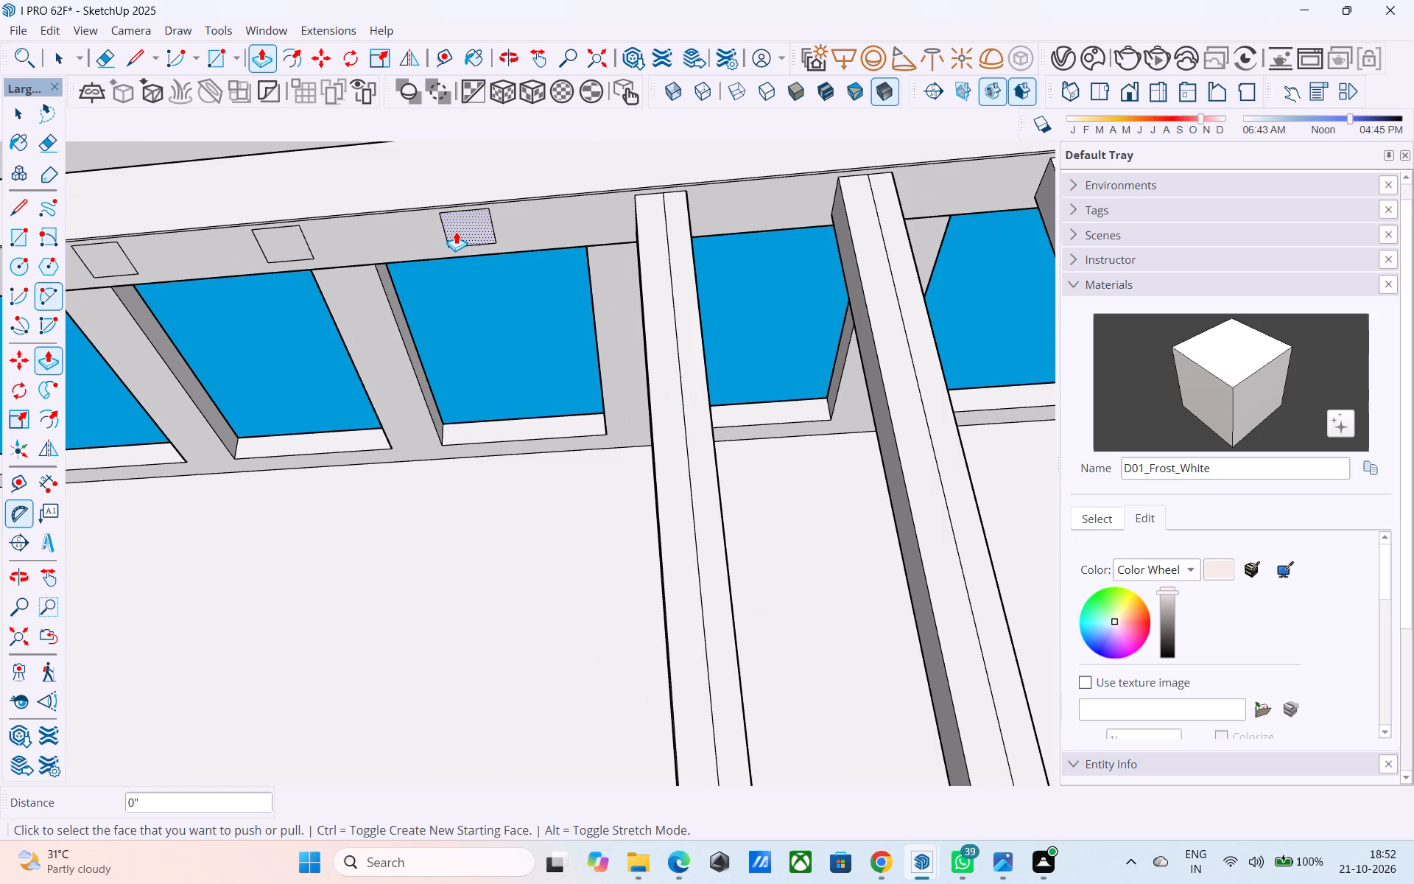
double_click(456, 230)
scroll(834, 152, "down", 2)
scroll(840, 155, "up", 1)
scroll(844, 155, "down", 3)
scroll(413, 225, "up", 5)
double_click(440, 206)
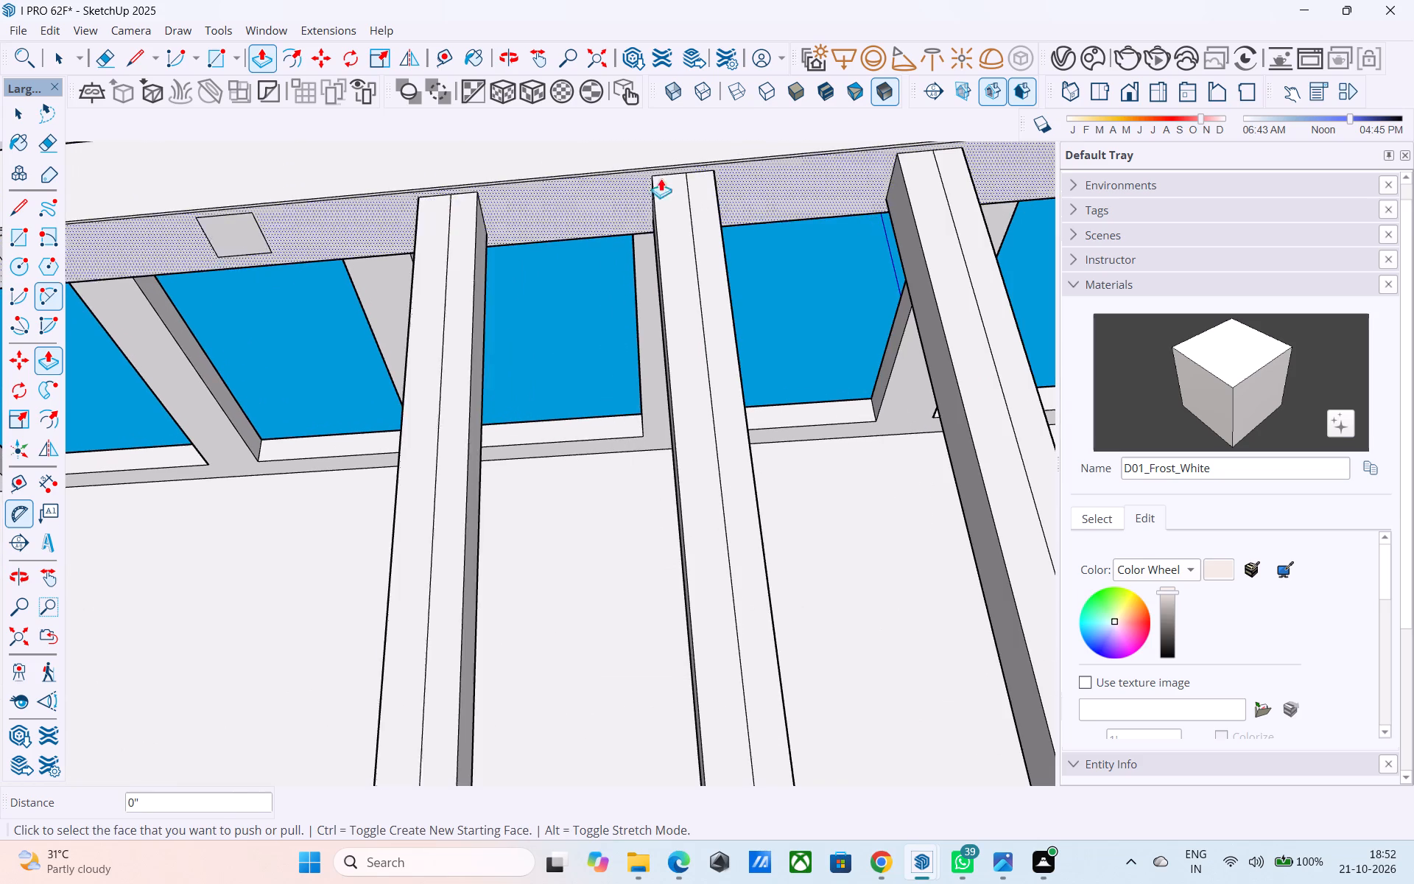
Extrude three more squares along the lower rail's underside into balusters of the same length.
scroll(795, 153, "down", 7)
scroll(409, 206, "up", 5)
double_click(440, 208)
scroll(859, 164, "down", 3)
scroll(860, 164, "up", 1)
scroll(860, 164, "down", 6)
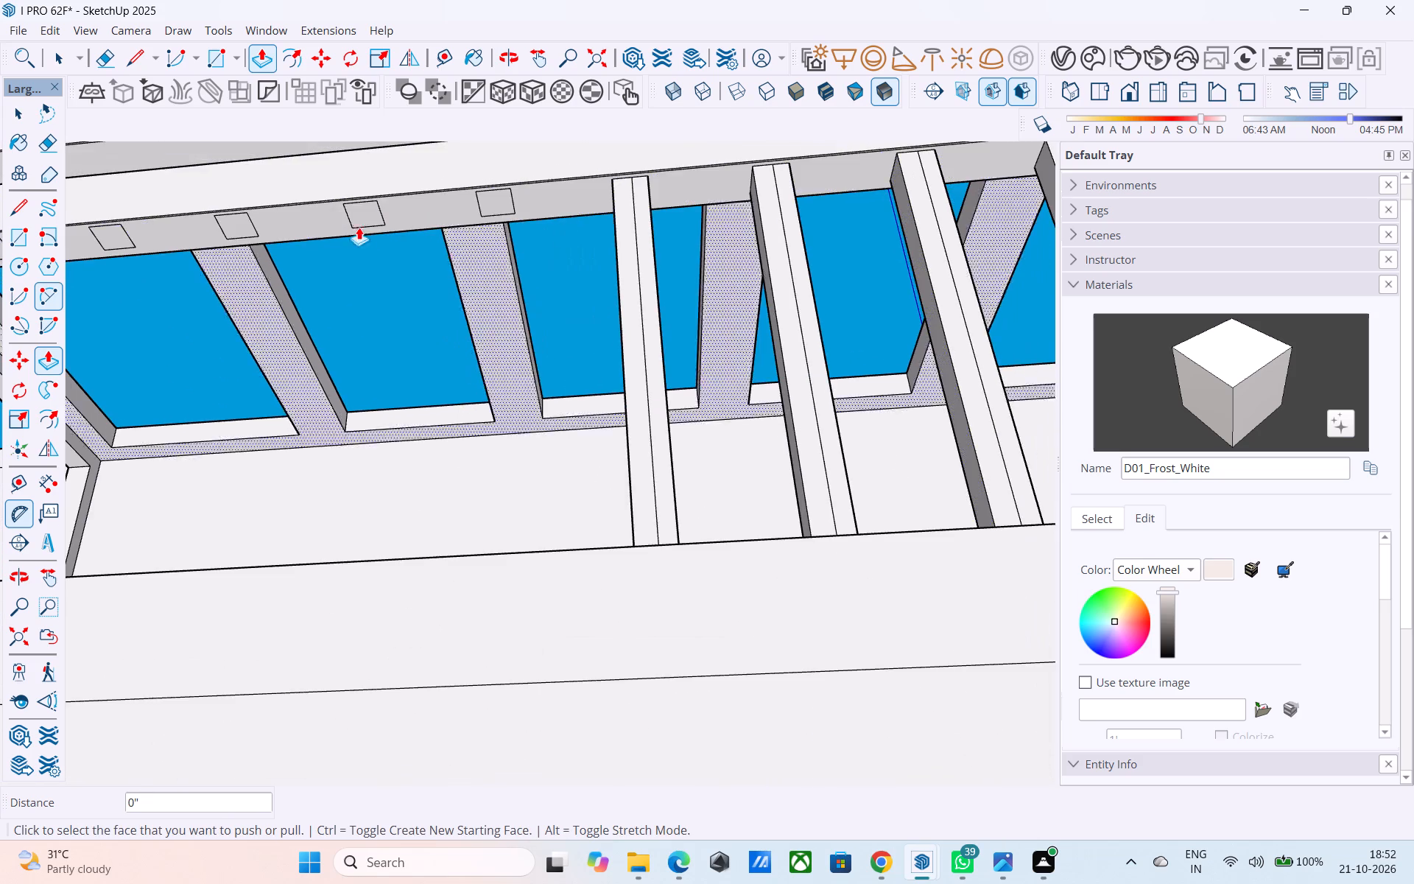
scroll(377, 214, "up", 5)
double_click(559, 178)
double_click(344, 216)
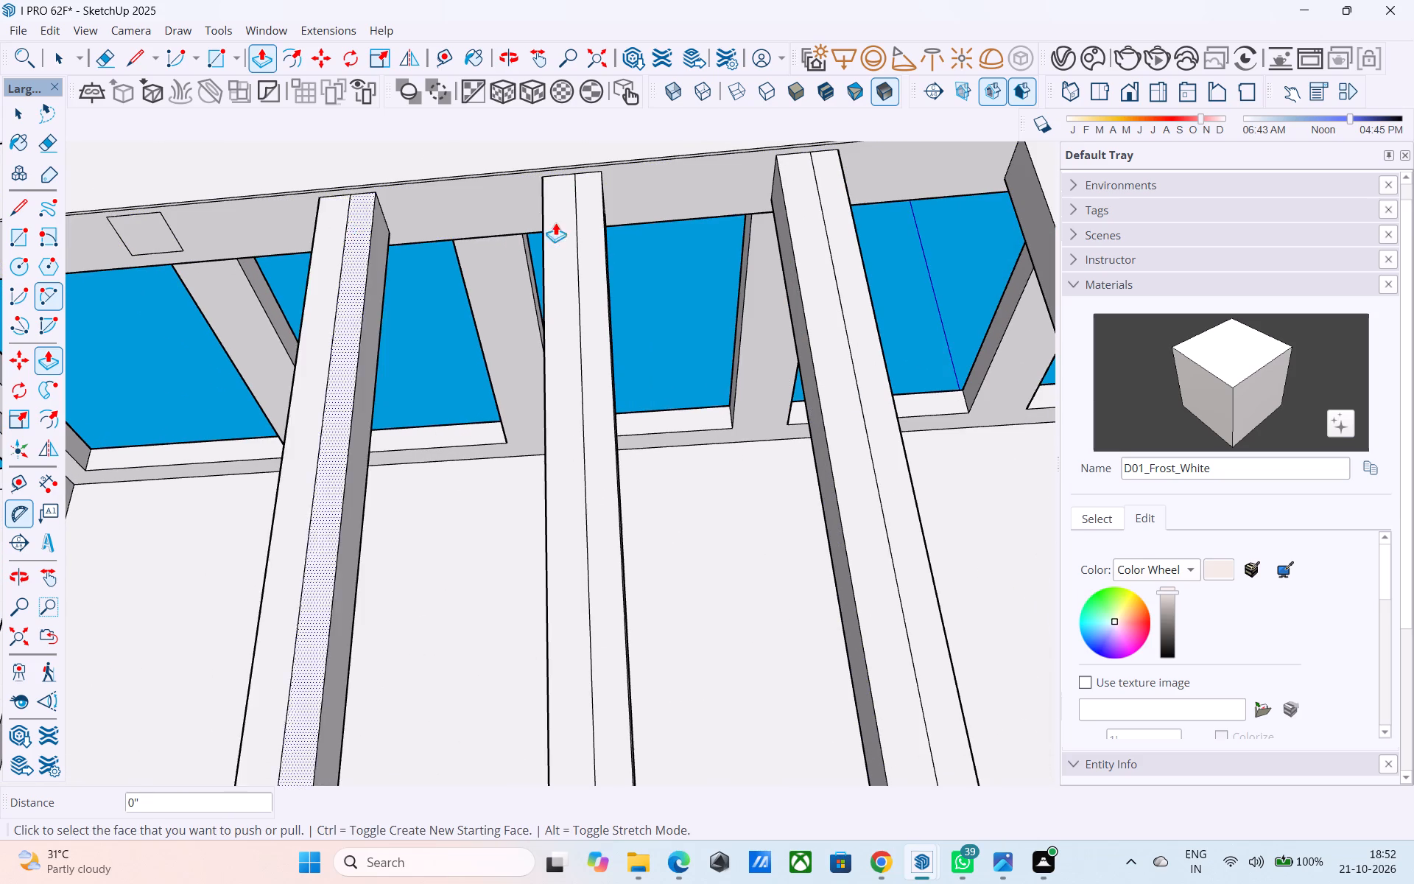
Extrude the following four squares on the rail's underside into matching balusters reaching the parapet.
scroll(728, 194, "down", 7)
scroll(454, 235, "up", 5)
scroll(404, 204, "down", 17)
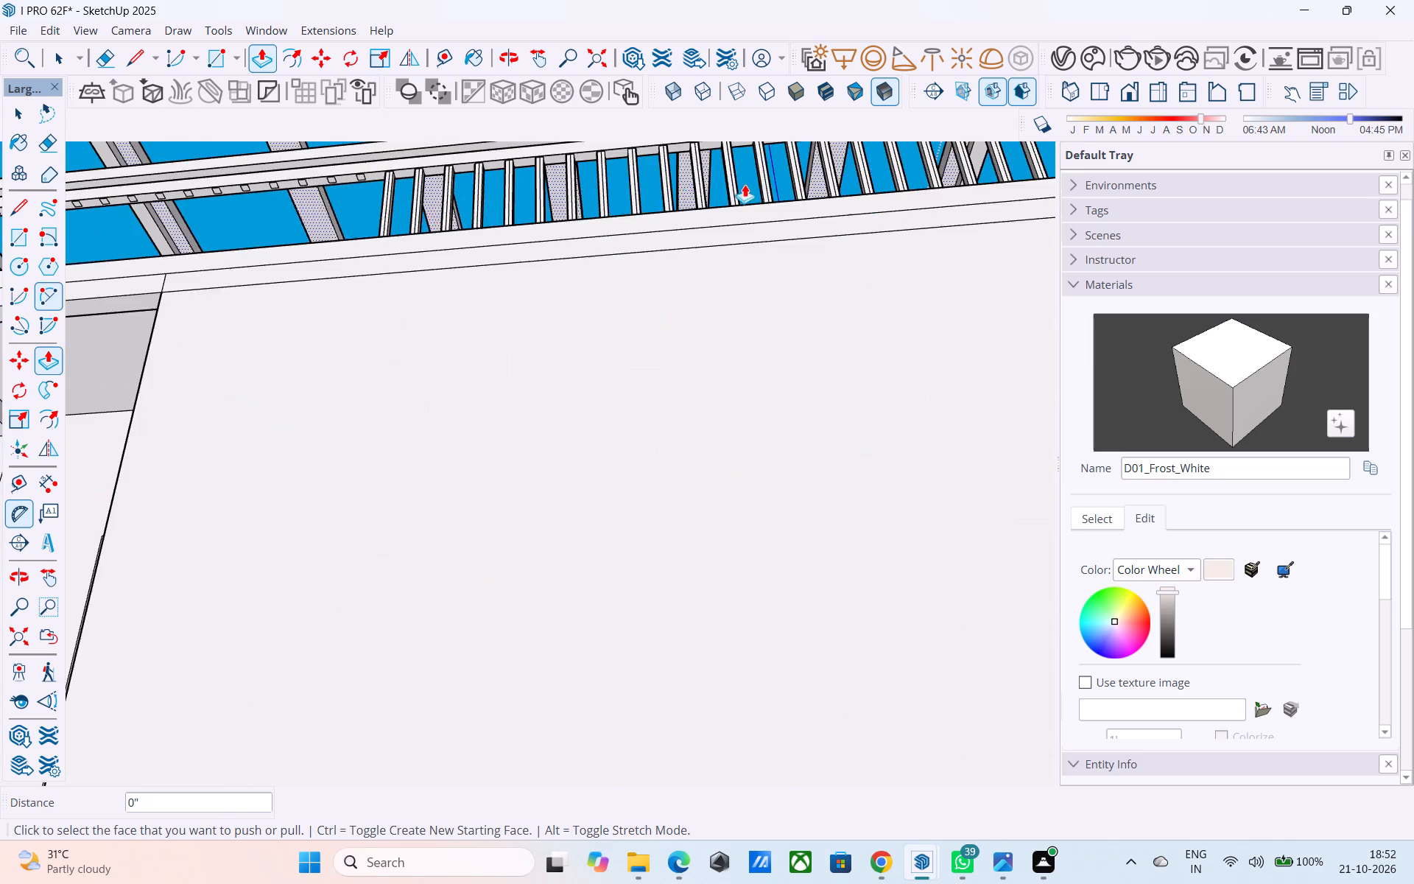
scroll(440, 161, "up", 20)
scroll(440, 161, "up", 4)
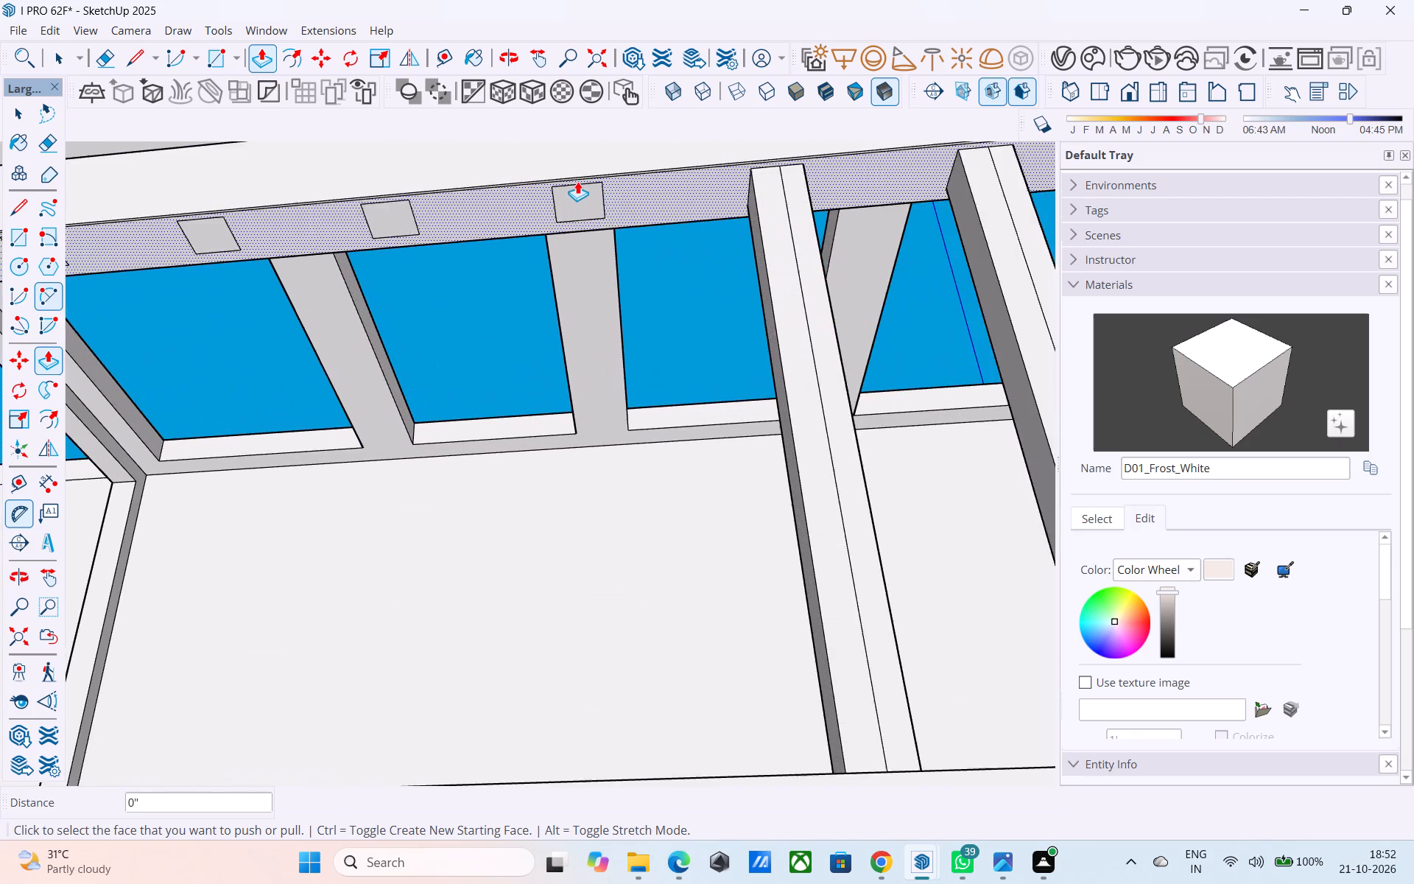
double_click(571, 190)
double_click(384, 214)
scroll(633, 197, "down", 12)
scroll(469, 217, "up", 9)
double_click(515, 216)
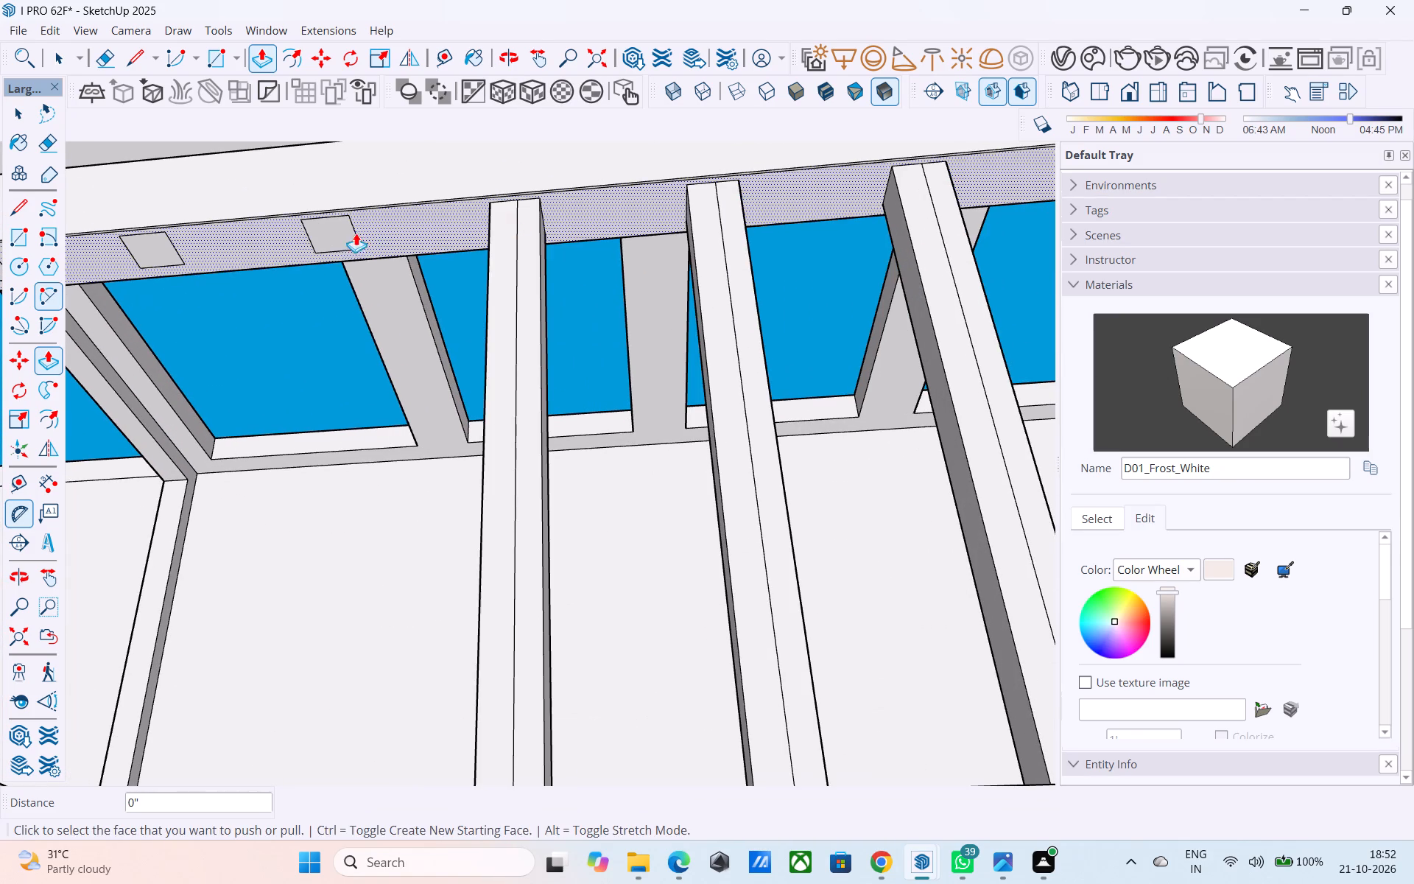
double_click(337, 231)
Extrude the next three squares along the rail's underside into balusters, repeating the same length.
scroll(565, 234, "down", 9)
scroll(387, 222, "up", 2)
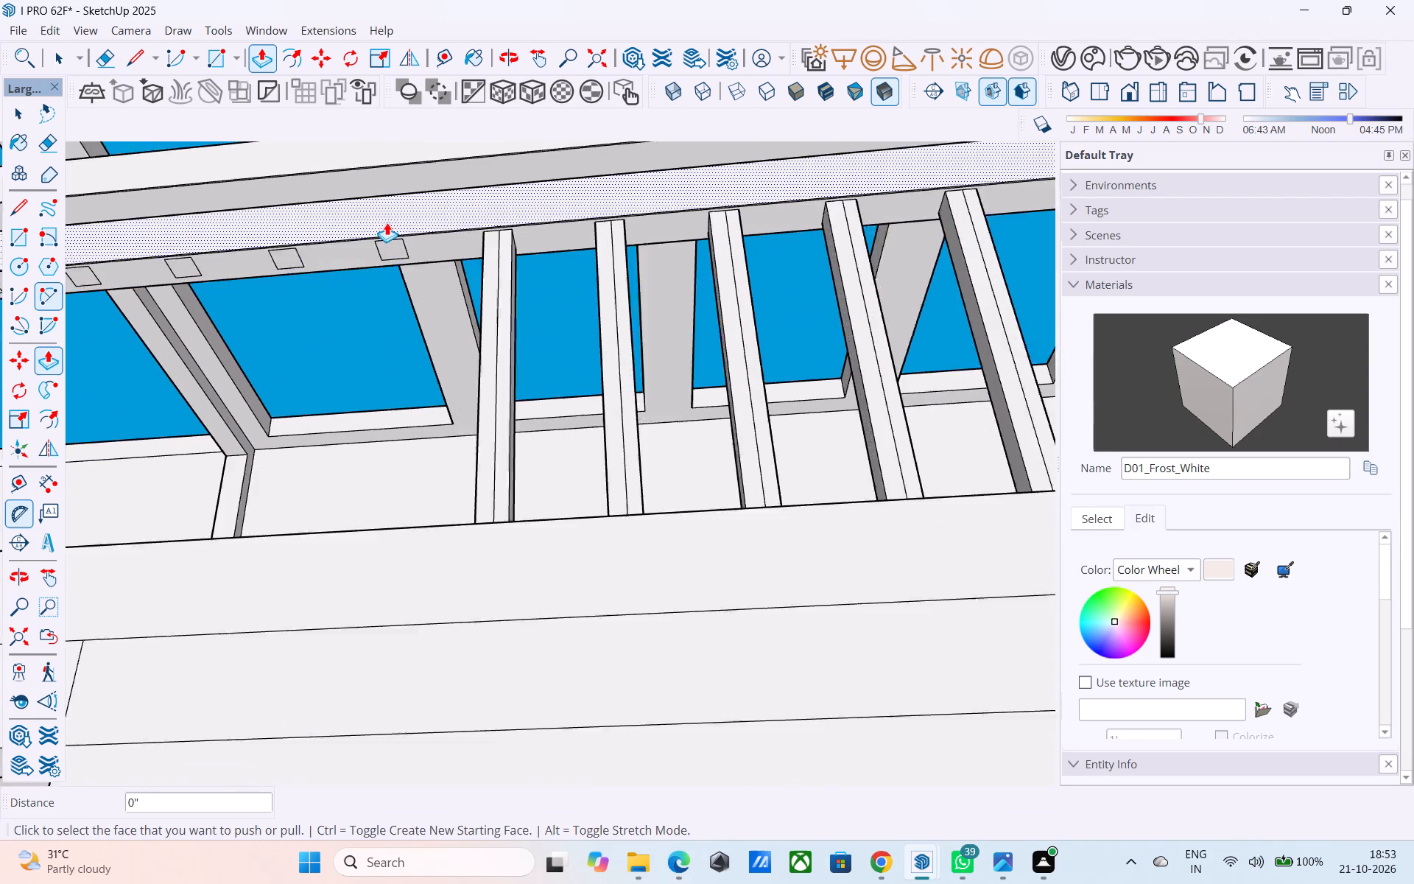
scroll(387, 222, "up", 5)
double_click(398, 255)
scroll(731, 222, "down", 13)
scroll(544, 208, "up", 4)
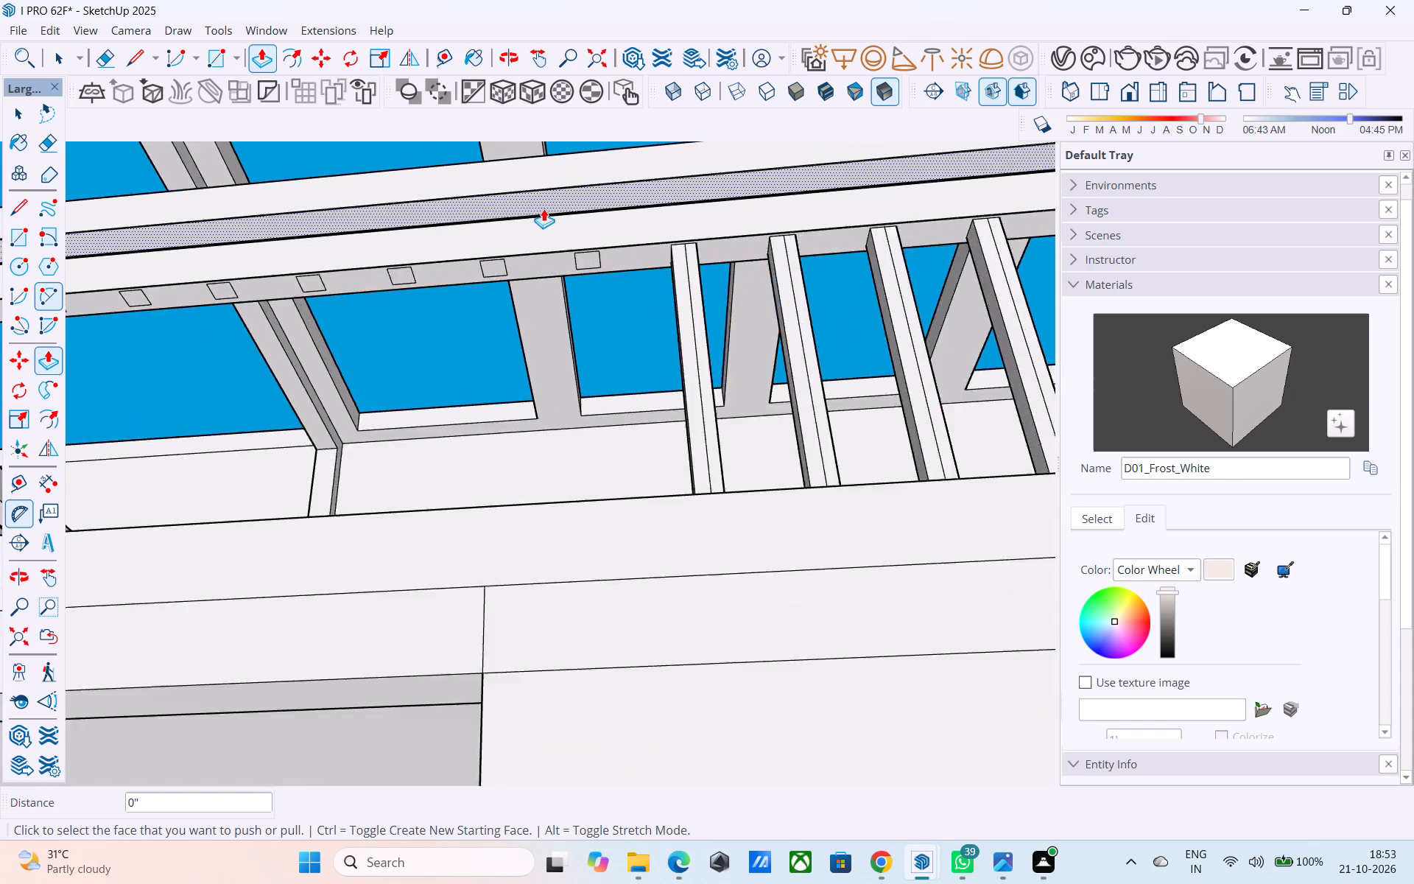
scroll(544, 208, "up", 7)
double_click(606, 281)
scroll(717, 233, "down", 7)
scroll(536, 278, "up", 4)
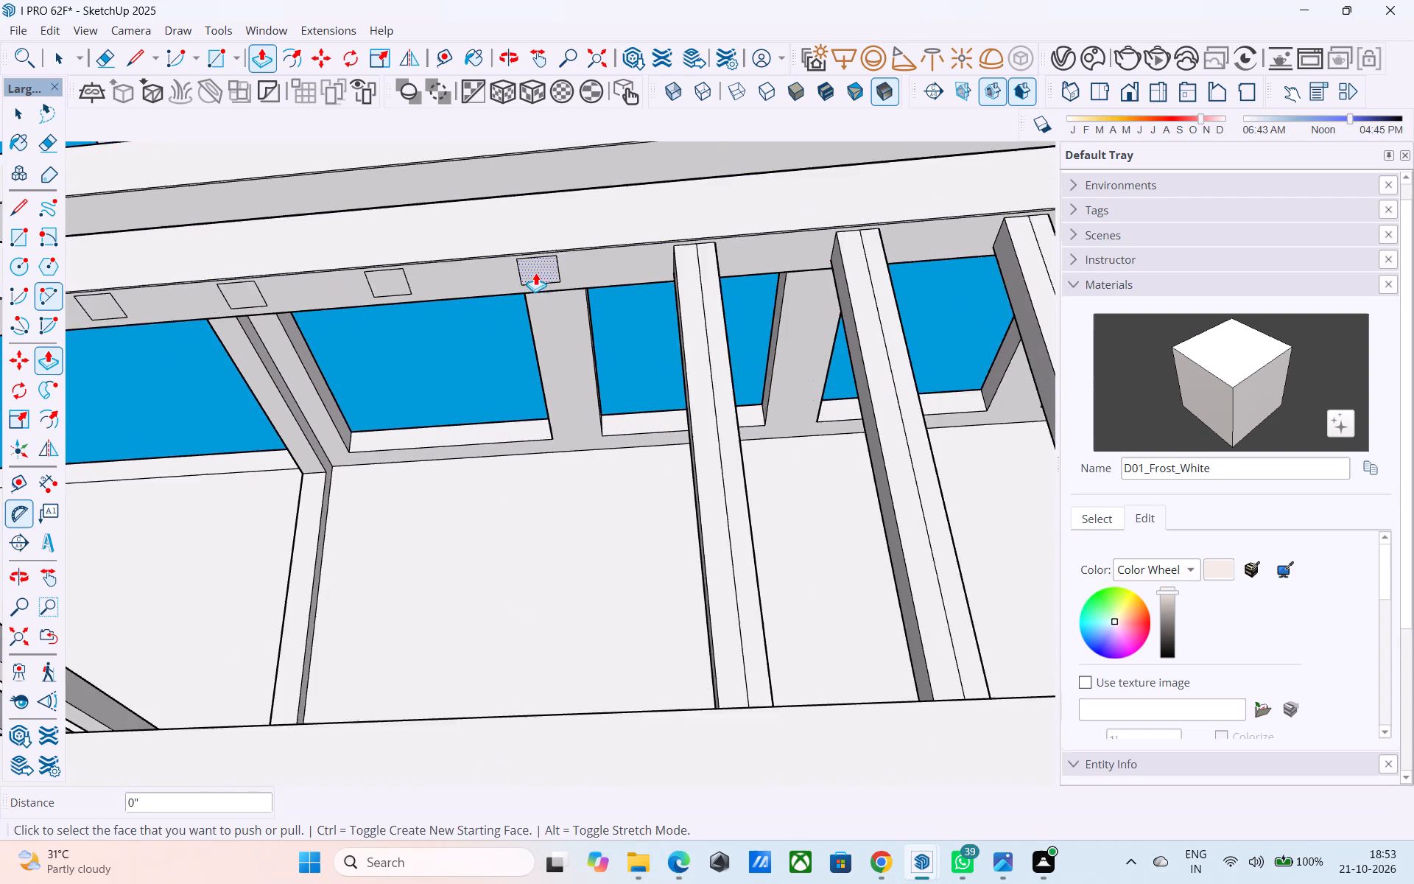
scroll(535, 273, "up", 3)
left_click(538, 270)
scroll(538, 270, "up", 1)
left_click(538, 270)
Extrude four further squares on the rail's underside down to the parapet as matching balusters.
scroll(598, 237, "down", 11)
scroll(509, 246, "up", 8)
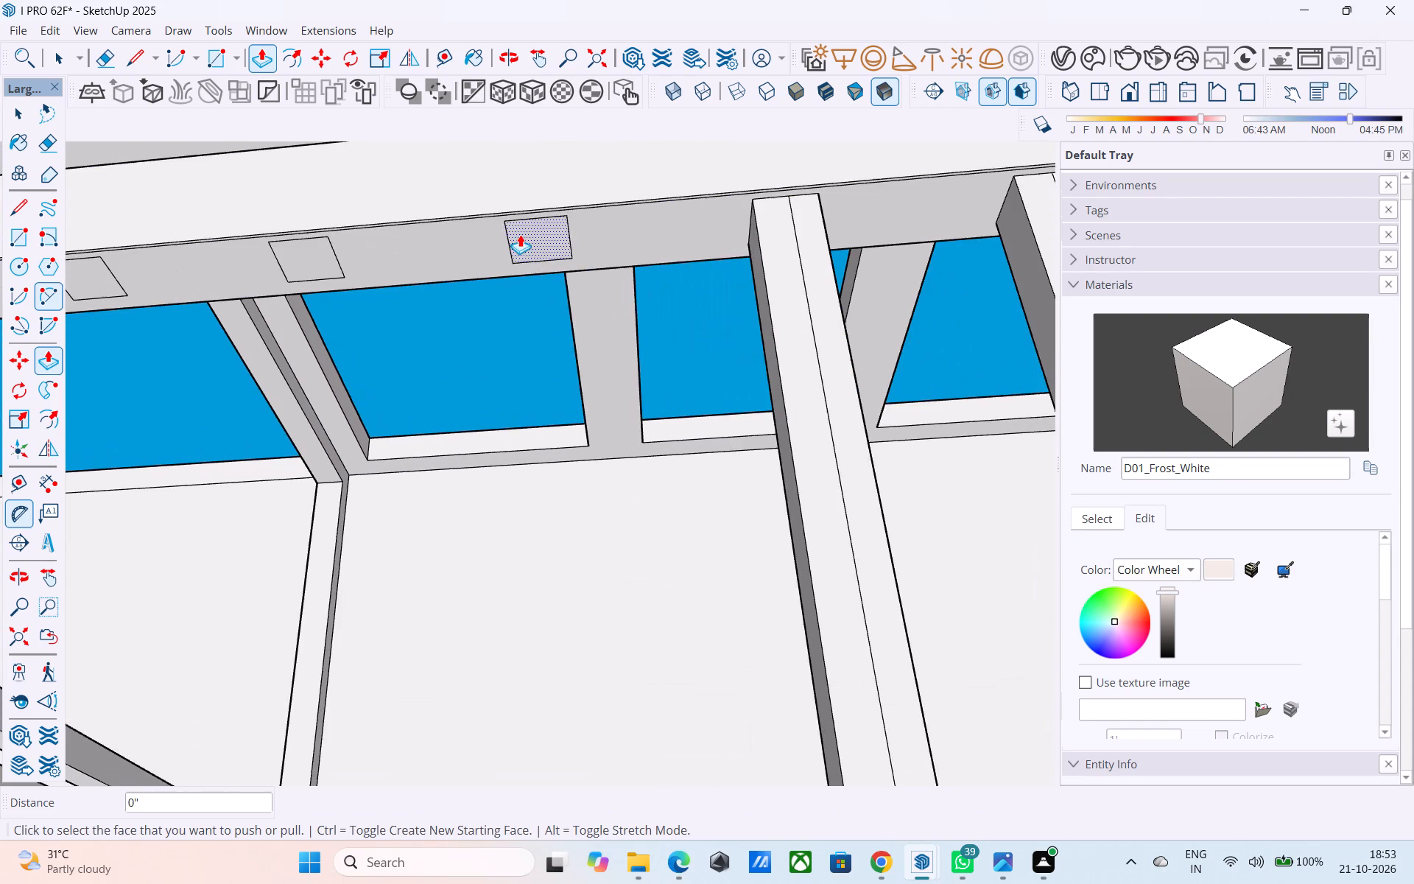
double_click(520, 234)
scroll(695, 190, "down", 11)
scroll(547, 208, "up", 8)
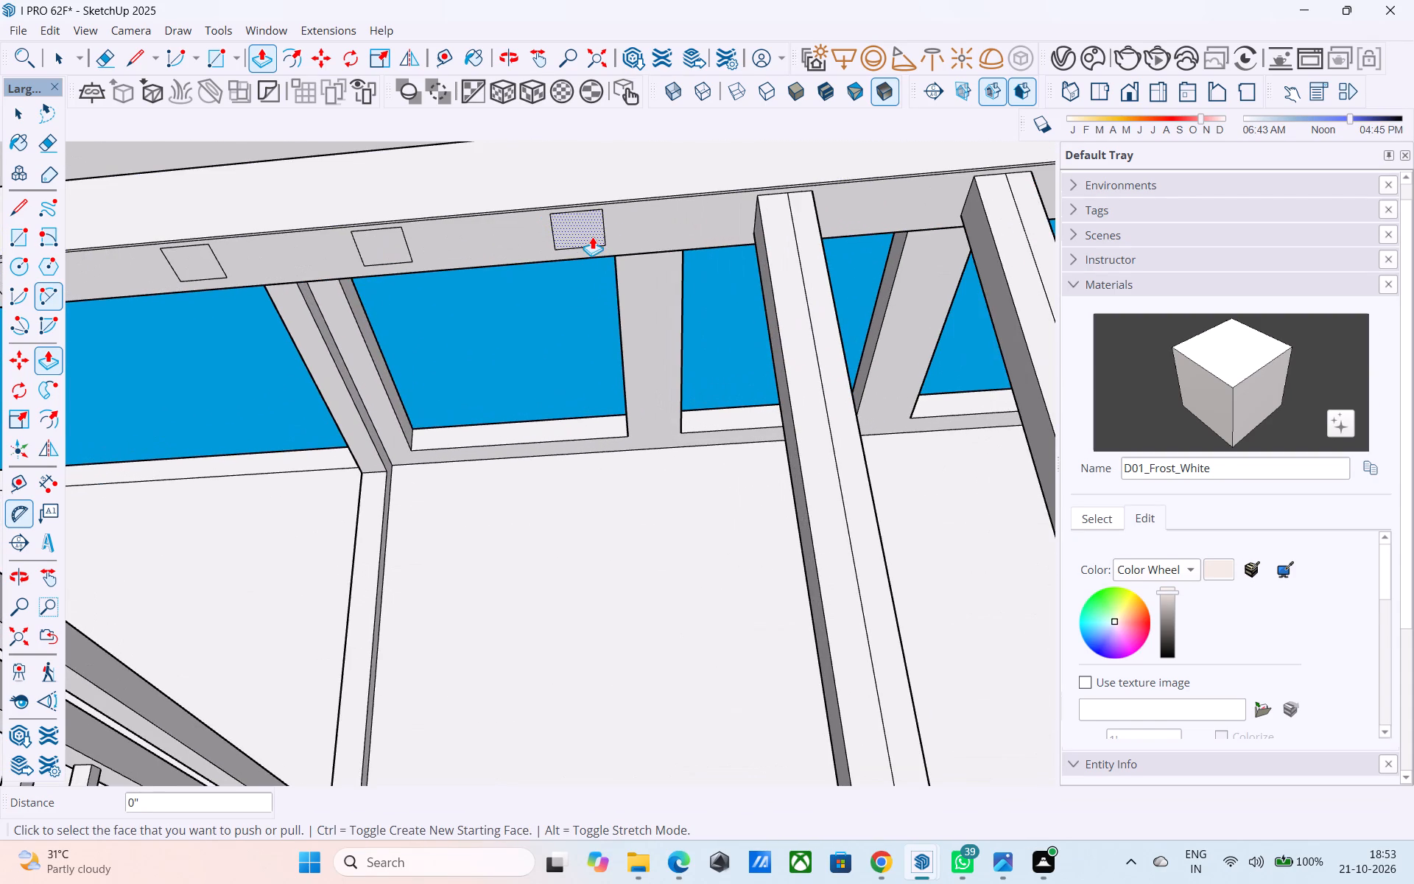
double_click(592, 236)
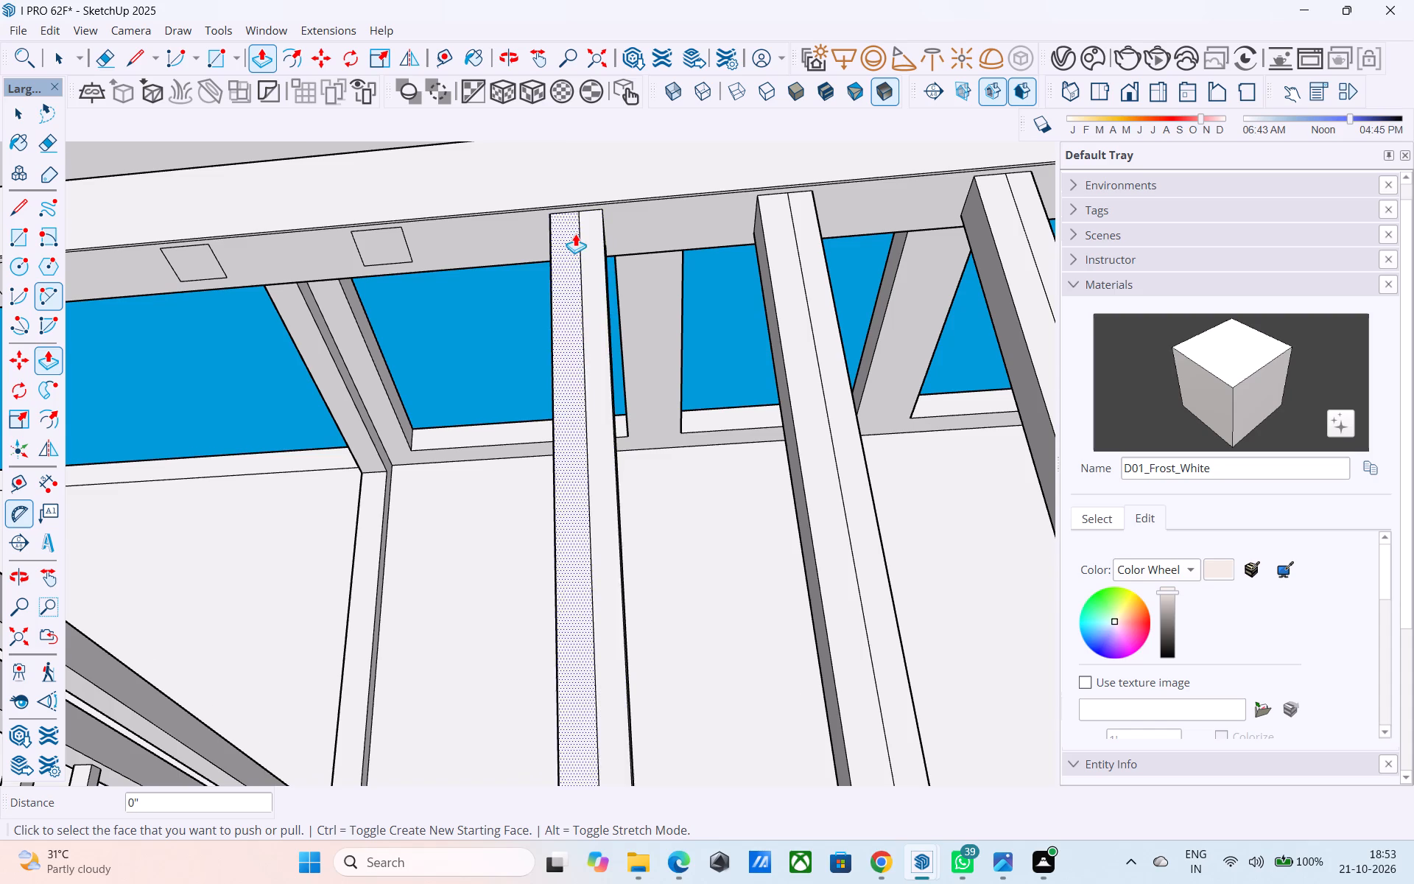
scroll(575, 234, "down", 6)
scroll(440, 245, "up", 7)
double_click(458, 234)
scroll(532, 222, "down", 6)
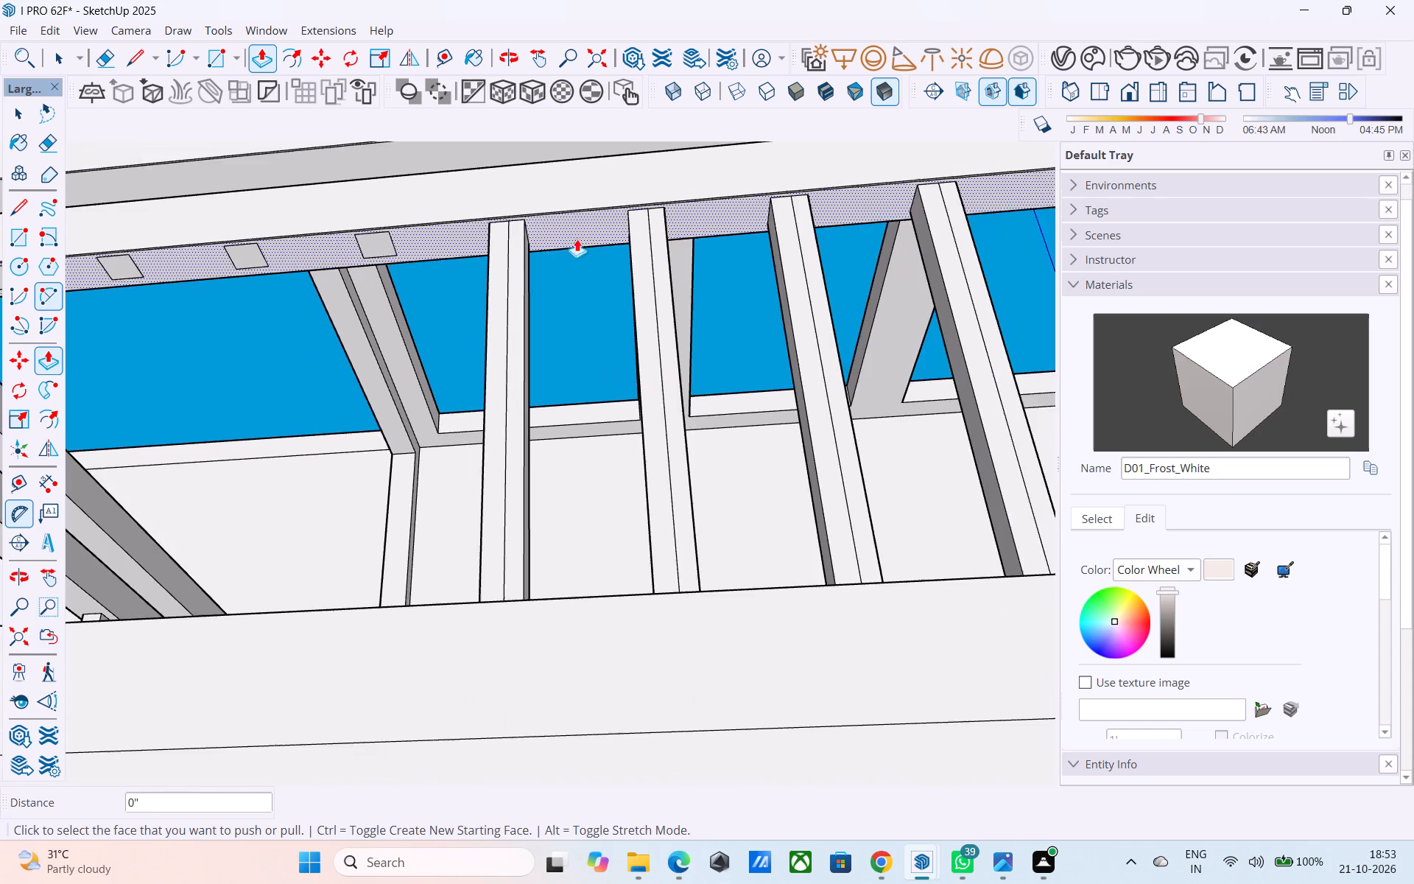
scroll(383, 243, "up", 6)
double_click(381, 238)
Extrude the last five squares up to the corner post into balusters, completing the long side's balustrade.
scroll(650, 185, "down", 12)
scroll(474, 206, "up", 2)
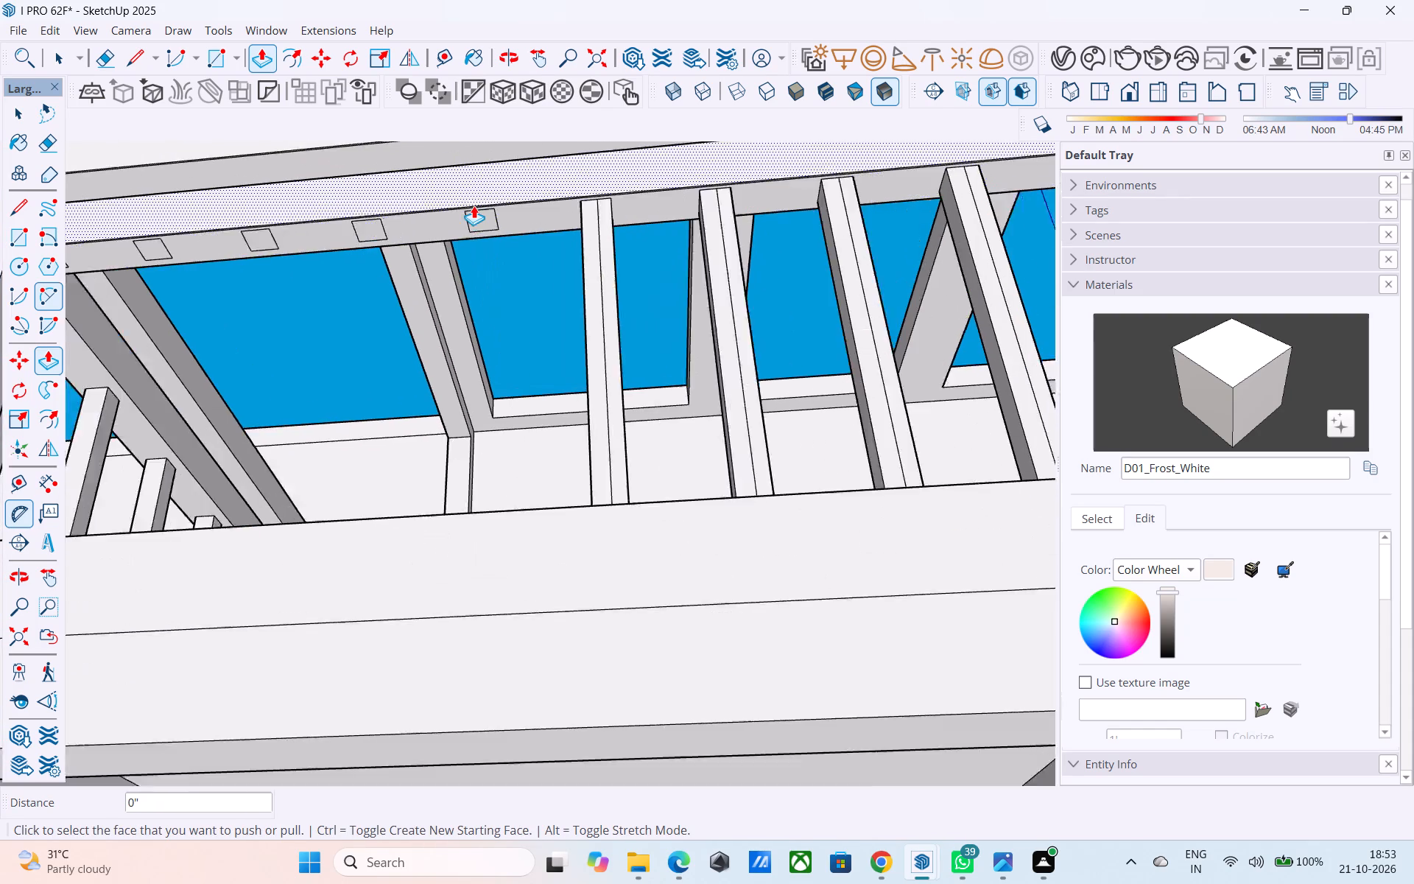
scroll(474, 206, "up", 7)
double_click(476, 220)
scroll(637, 200, "down", 2)
scroll(644, 203, "up", 1)
scroll(644, 203, "down", 9)
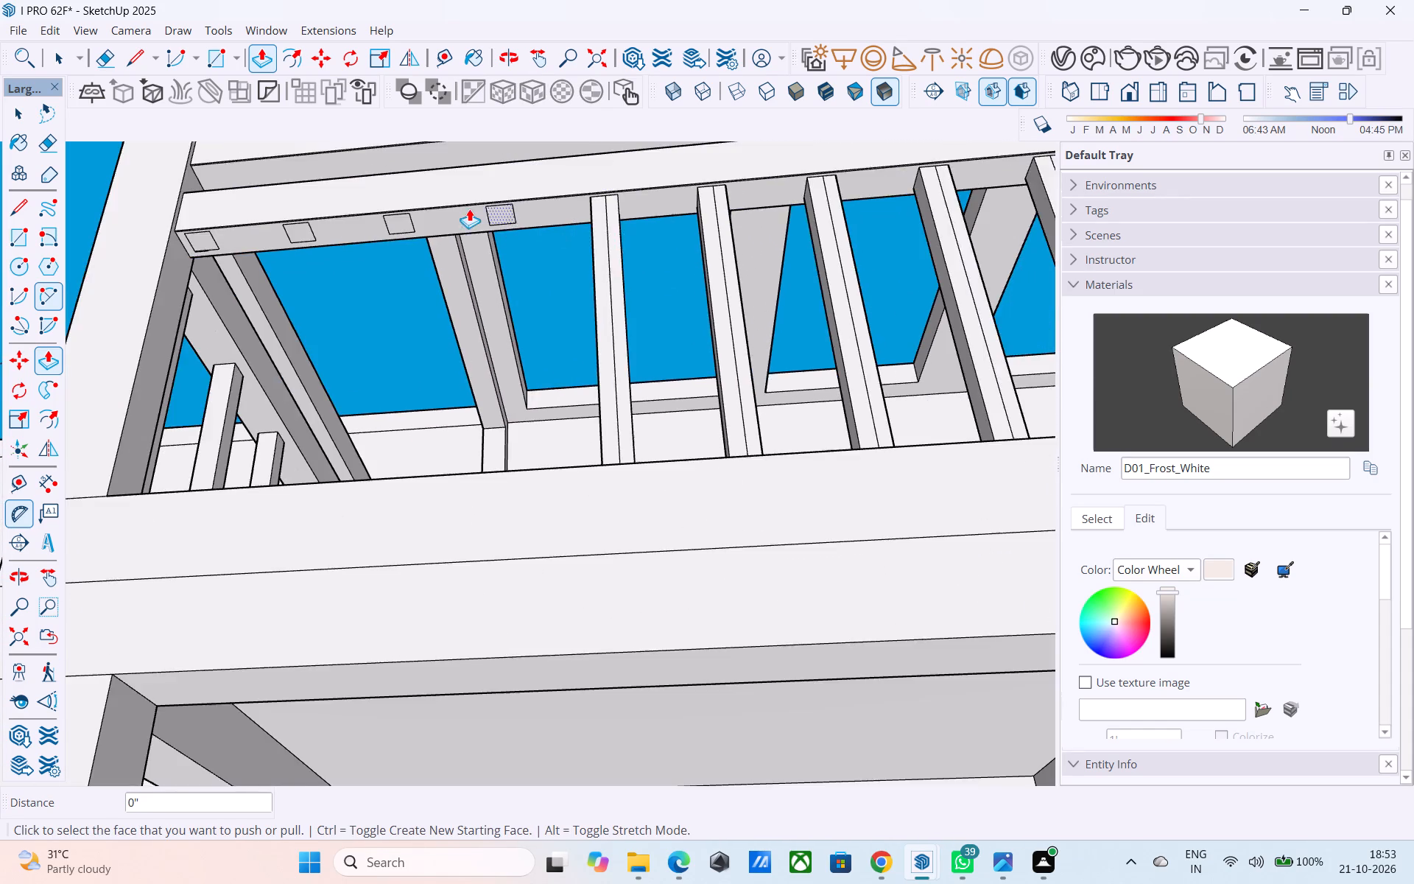
scroll(469, 208, "up", 8)
double_click(544, 214)
scroll(687, 192, "down", 11)
scroll(577, 212, "up", 7)
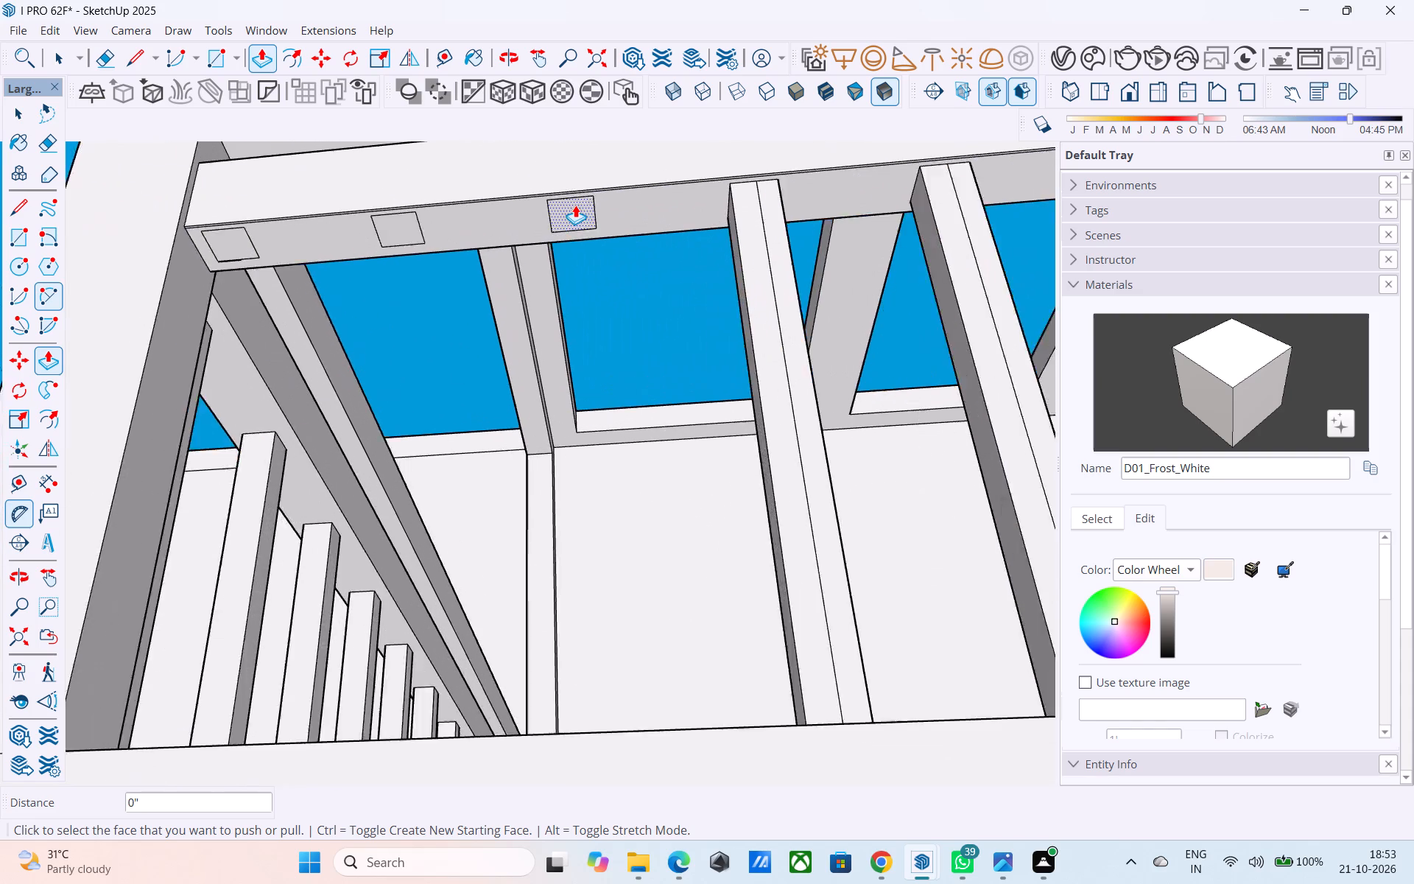
scroll(575, 205, "up", 4)
double_click(571, 205)
scroll(628, 205, "down", 10)
scroll(574, 227, "up", 6)
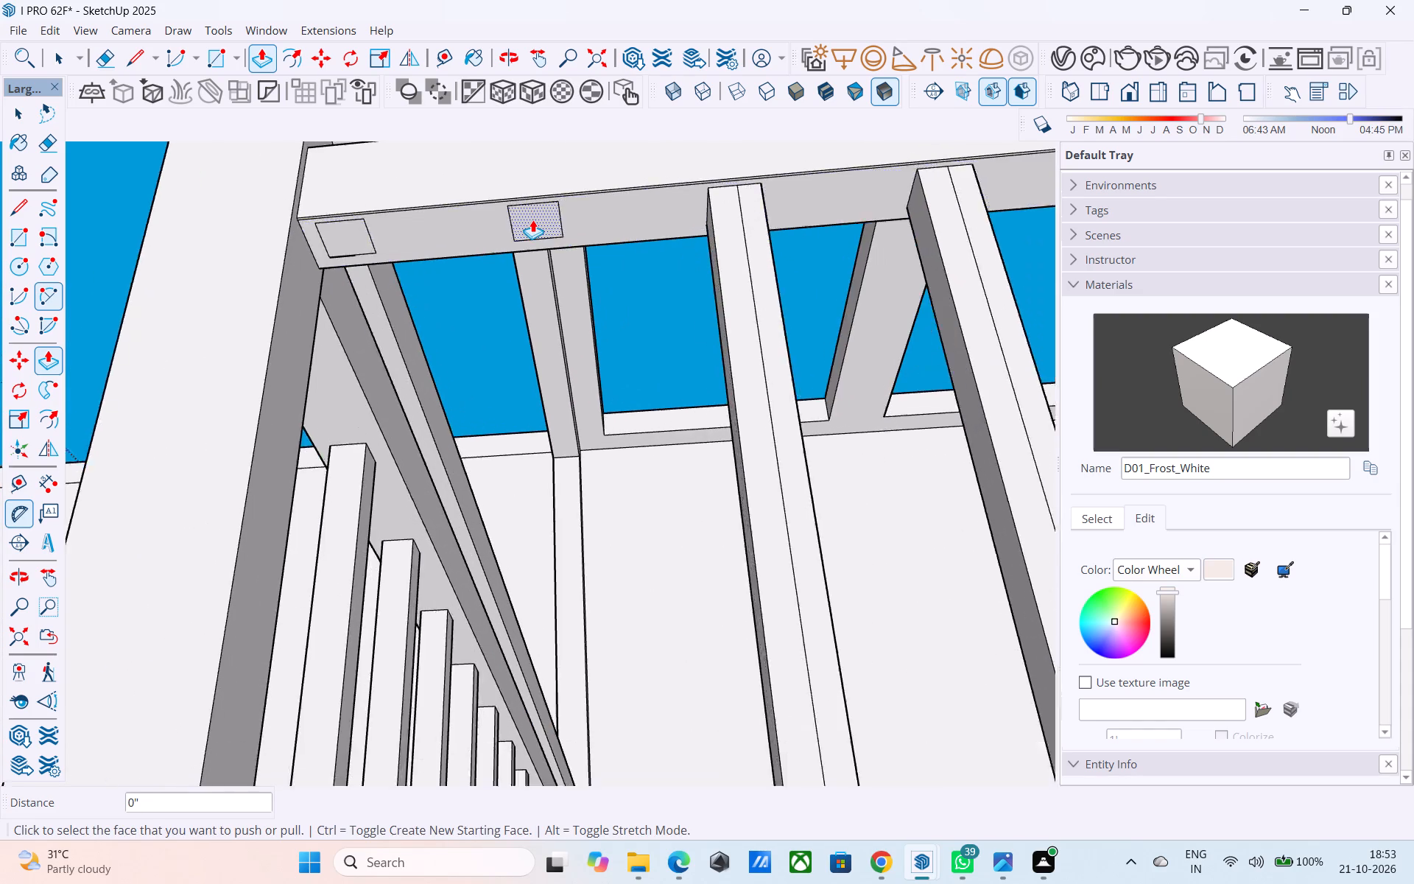
scroll(532, 220, "up", 2)
double_click(532, 220)
double_click(267, 255)
scroll(267, 250, "down", 8)
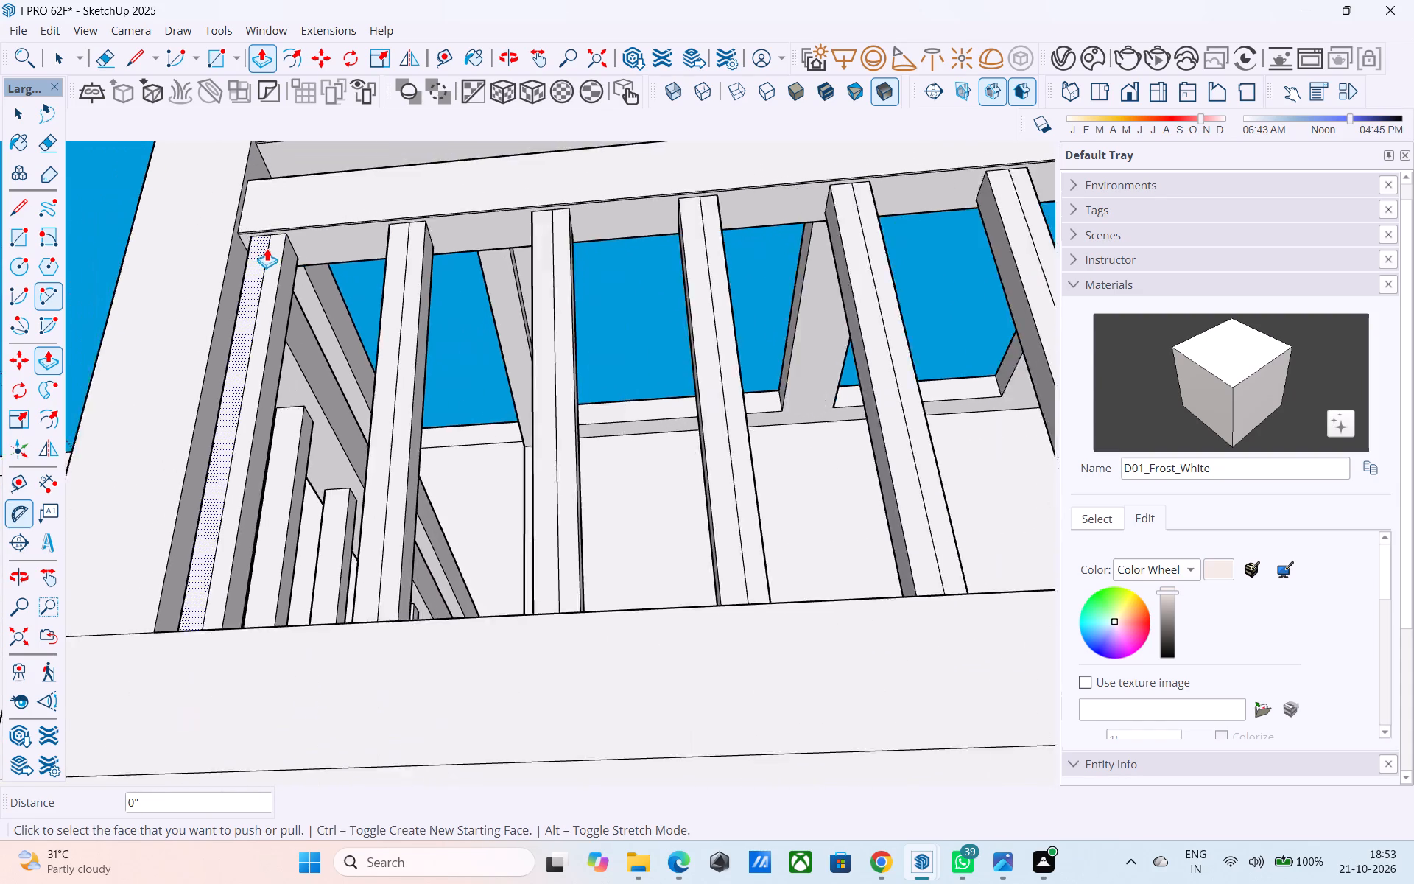
Examine the top-floor balustrade and the surrounding building facades from several sides.
scroll(267, 248, "down", 4)
middle_click_drag(262, 274, 633, 444)
scroll(410, 330, "down", 1)
scroll(621, 421, "down", 6)
scroll(488, 380, "down", 6)
middle_click_drag(481, 396, 669, 493)
scroll(655, 456, "down", 3)
middle_click_drag(652, 455, 129, 441)
middle_click_drag(439, 394, 52, 438)
scroll(309, 379, "down", 6)
middle_click_drag(405, 419, 316, 435)
scroll(235, 429, "up", 10)
middle_click_drag(206, 418, 345, 396)
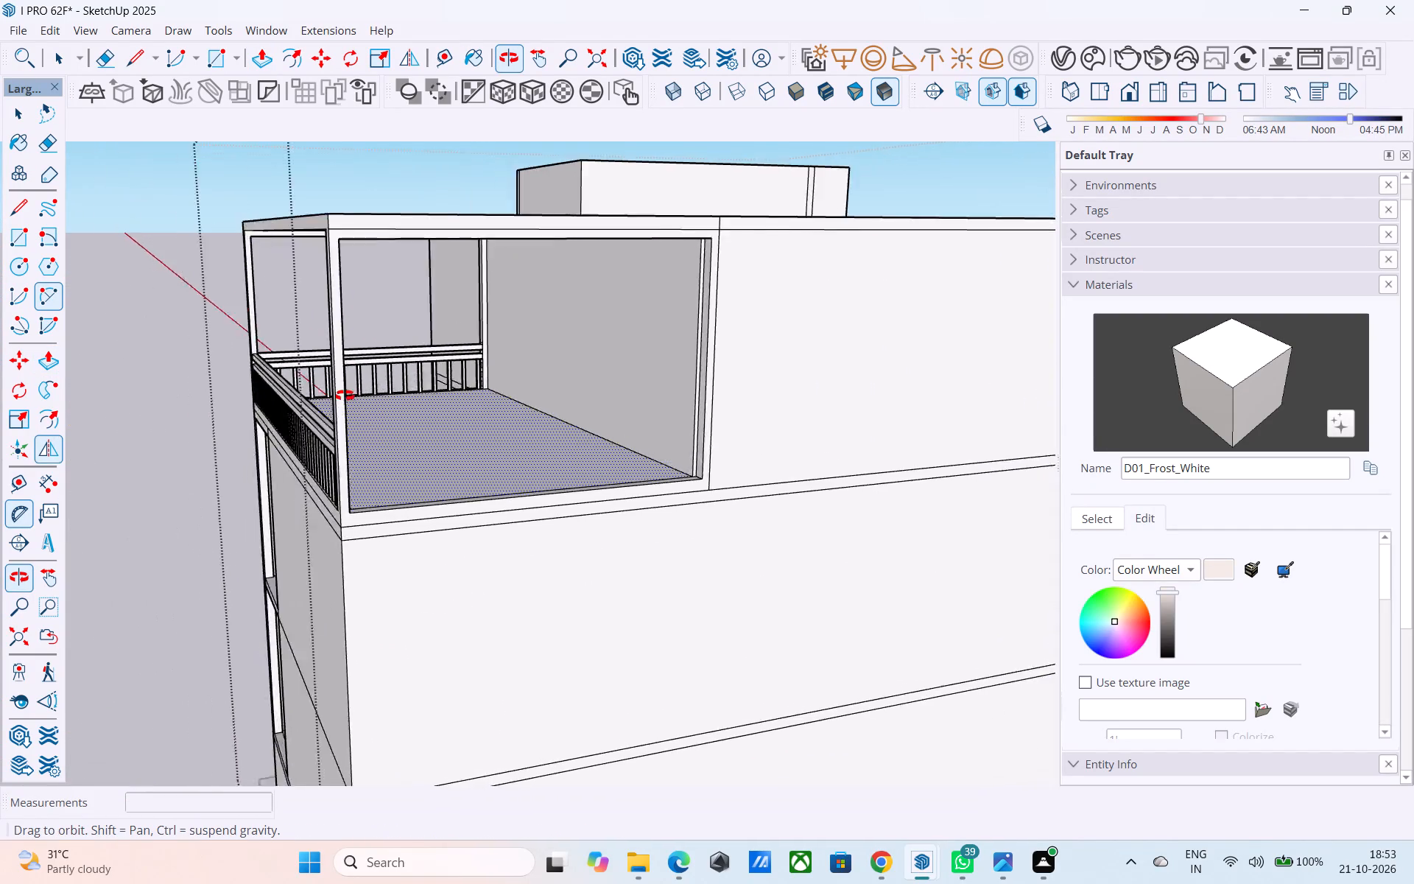
middle_click_drag(345, 396, 835, 403)
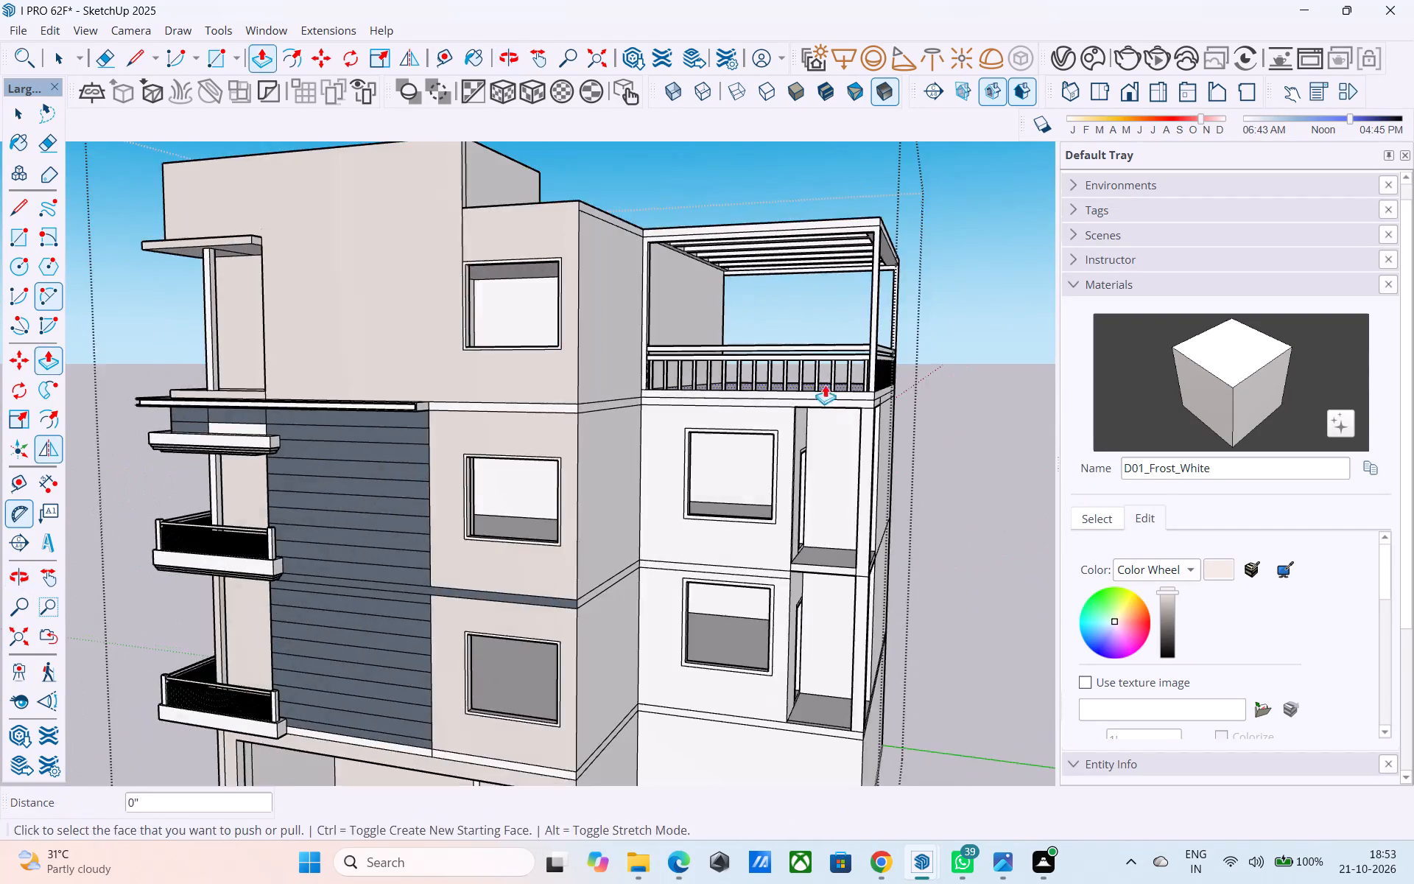
scroll(820, 385, "down", 3)
middle_click_drag(692, 396, 132, 438, "shift")
middle_click_drag(383, 374, 0, 440, "shift")
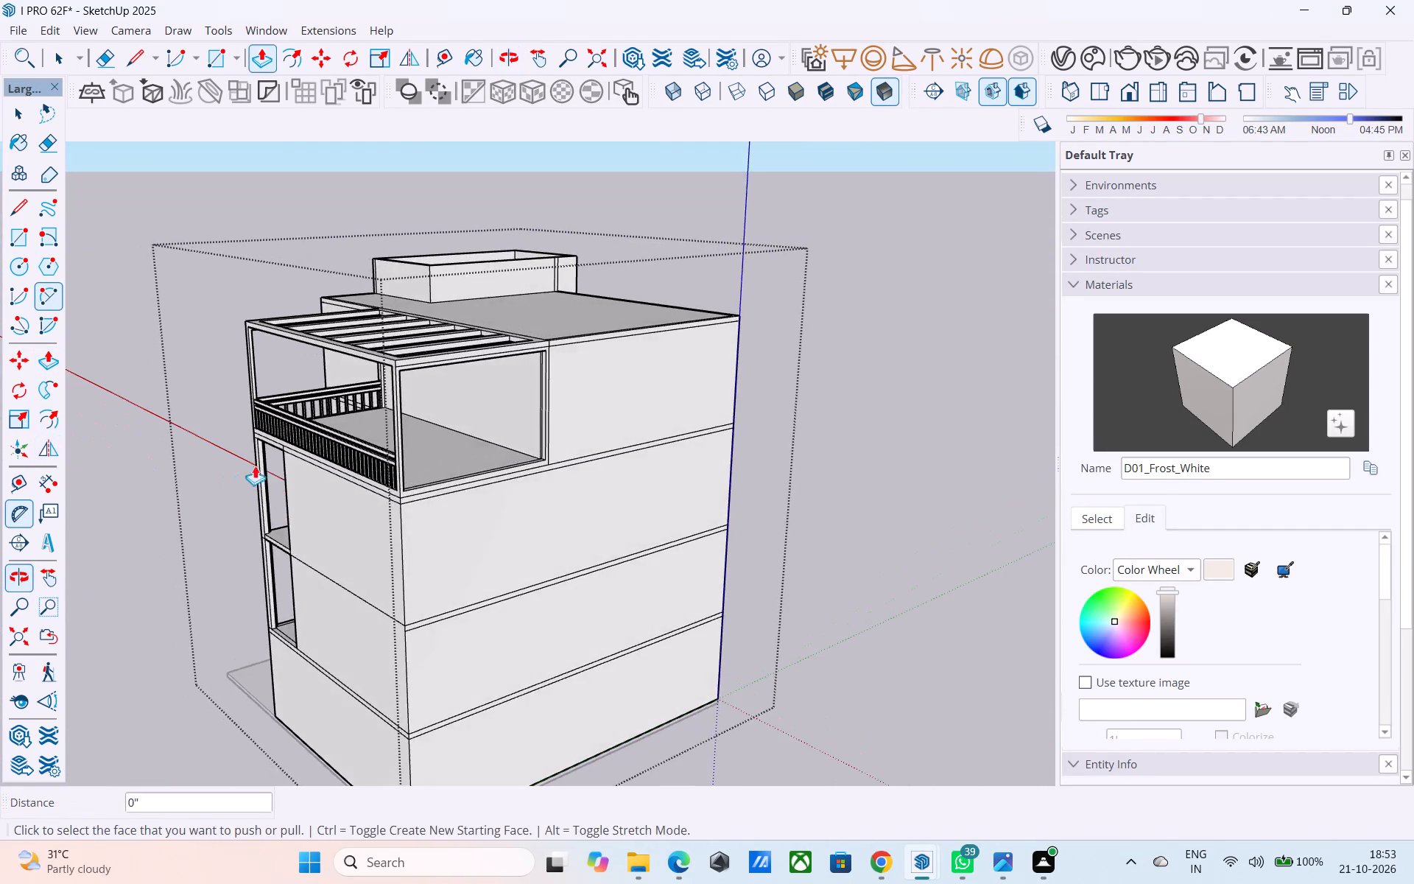
Copy the bottom edge of the corner post's face 3' up the post, beside the end of the long balustrade.
scroll(277, 460, "up", 1)
middle_click_drag(305, 457, 0, 463, "shift")
scroll(189, 420, "up", 8)
middle_click_drag(174, 407, 183, 414, "shift")
scroll(171, 405, "up", 10)
key("space")
key("l")
scroll(146, 385, "up", 4)
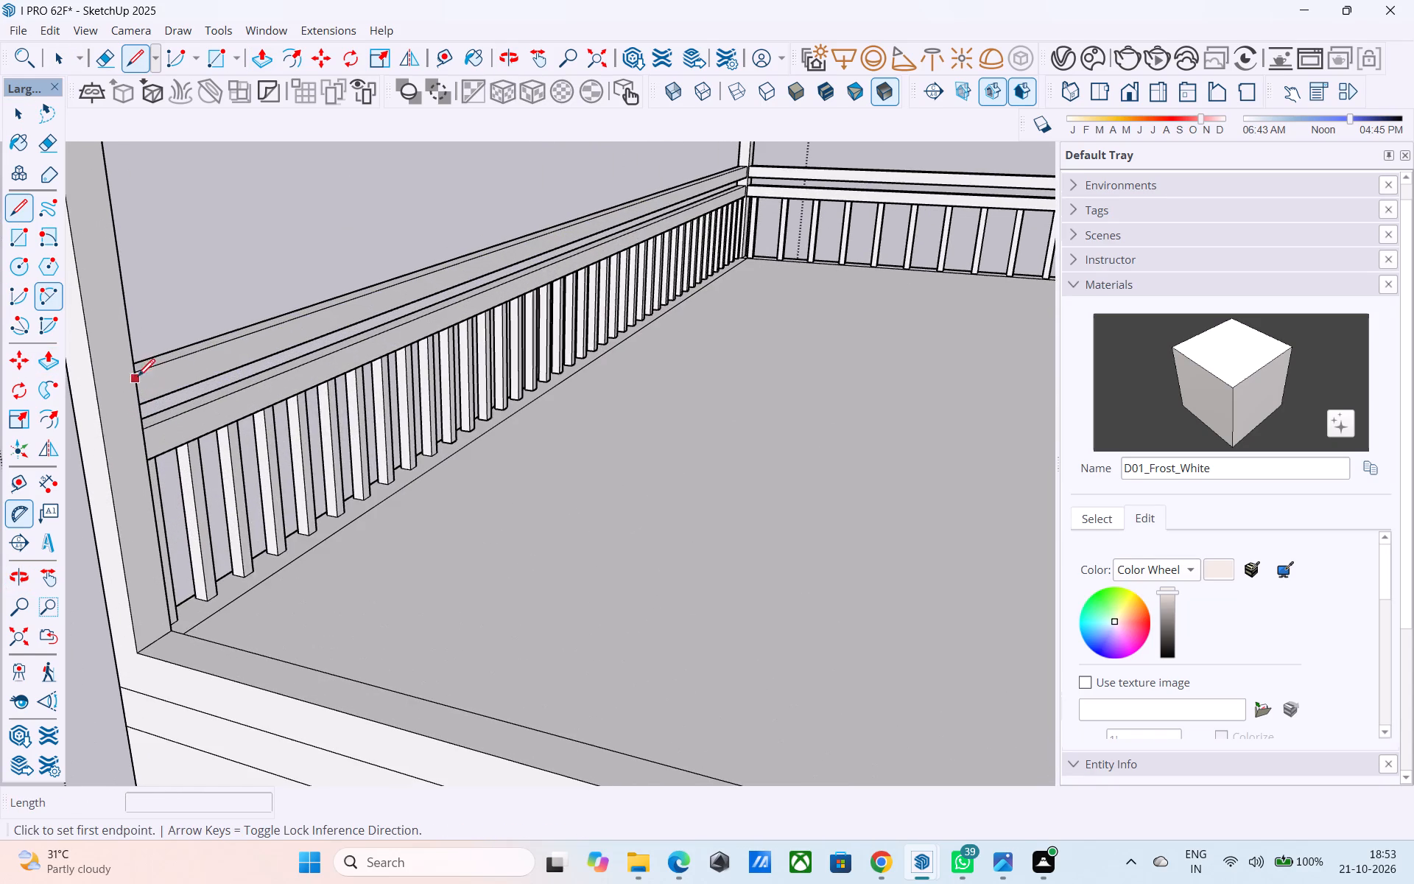
middle_click_drag(114, 385, 38, 488)
scroll(116, 385, "up", 7)
middle_click_drag(131, 378, 91, 409)
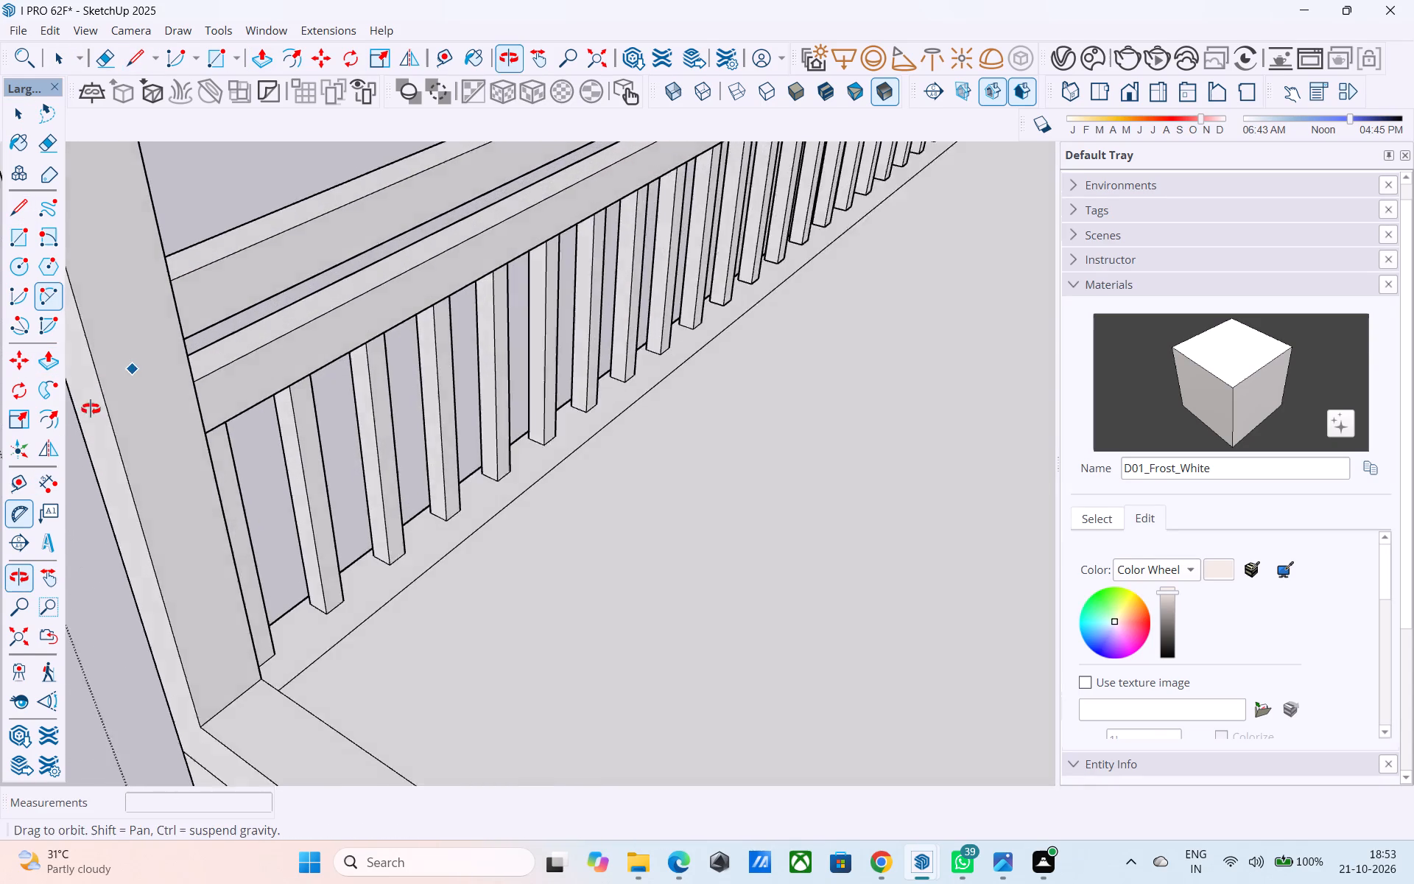
middle_click_drag(91, 409, 41, 518)
scroll(41, 517, "up", 1)
scroll(158, 273, "up", 3)
middle_click_drag(176, 254, 42, 345)
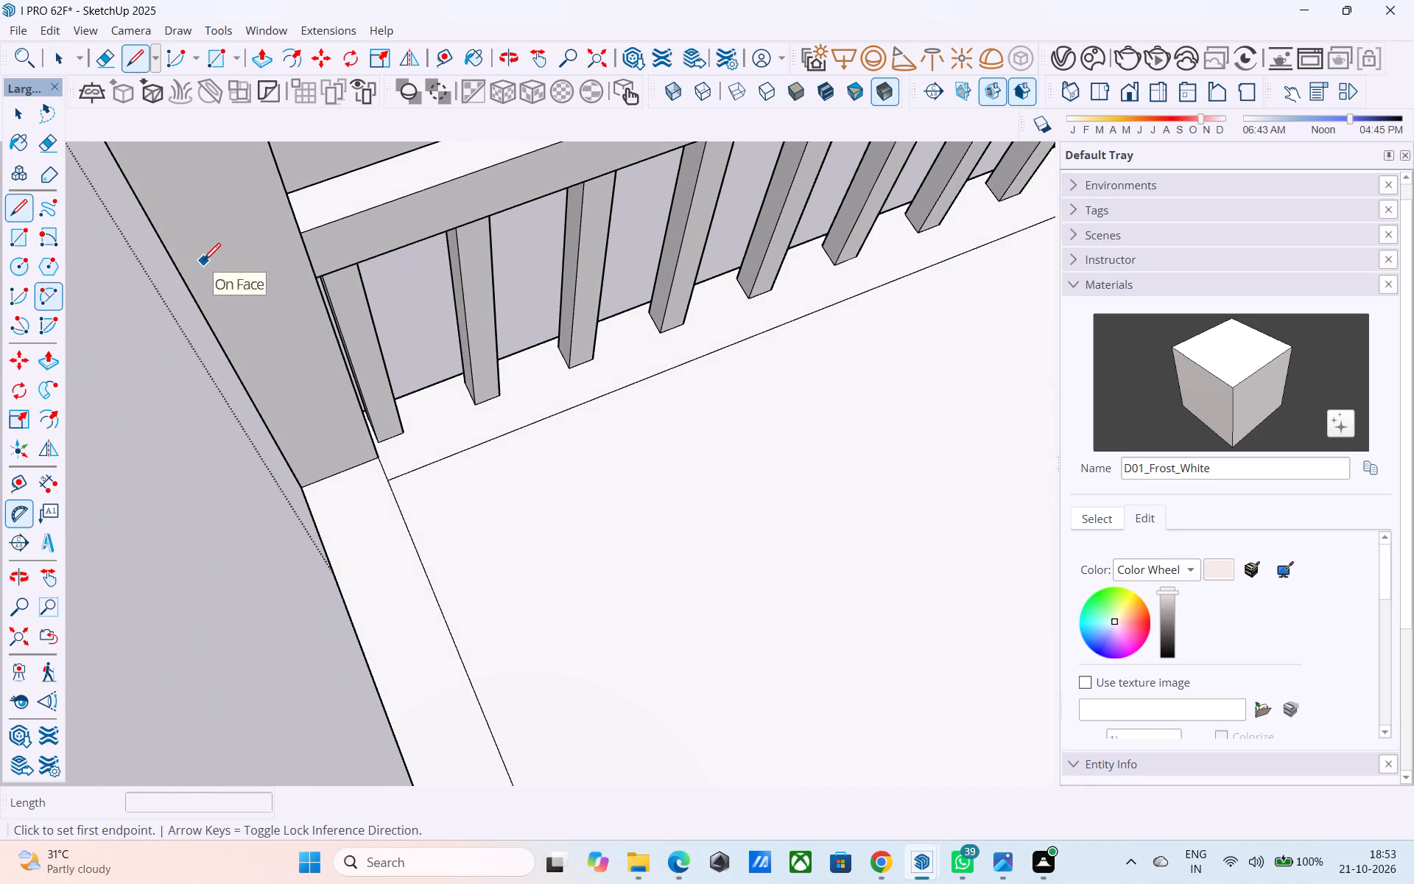
key("space")
left_click(314, 483)
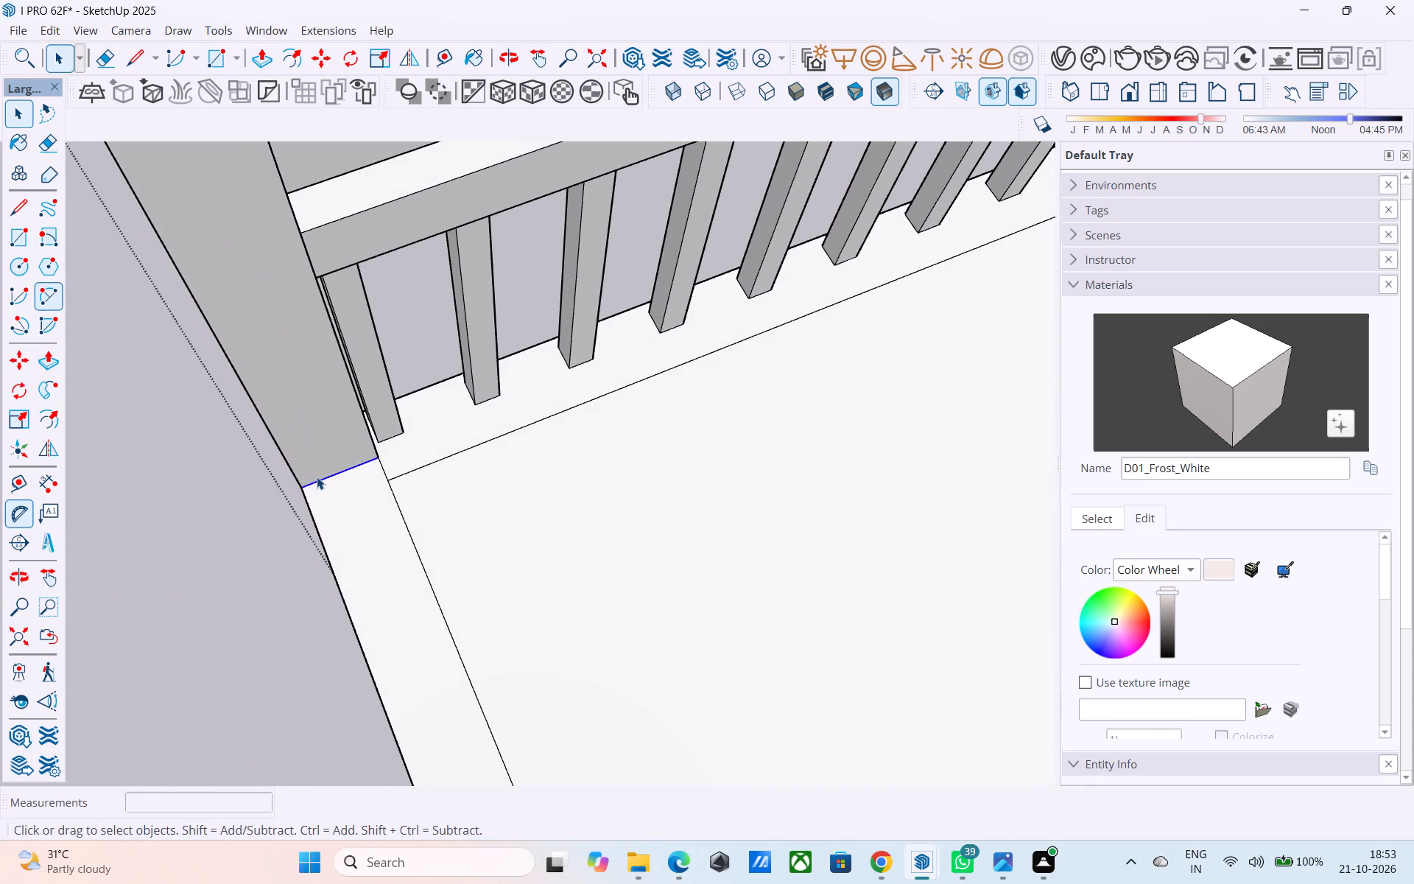
type("NM")
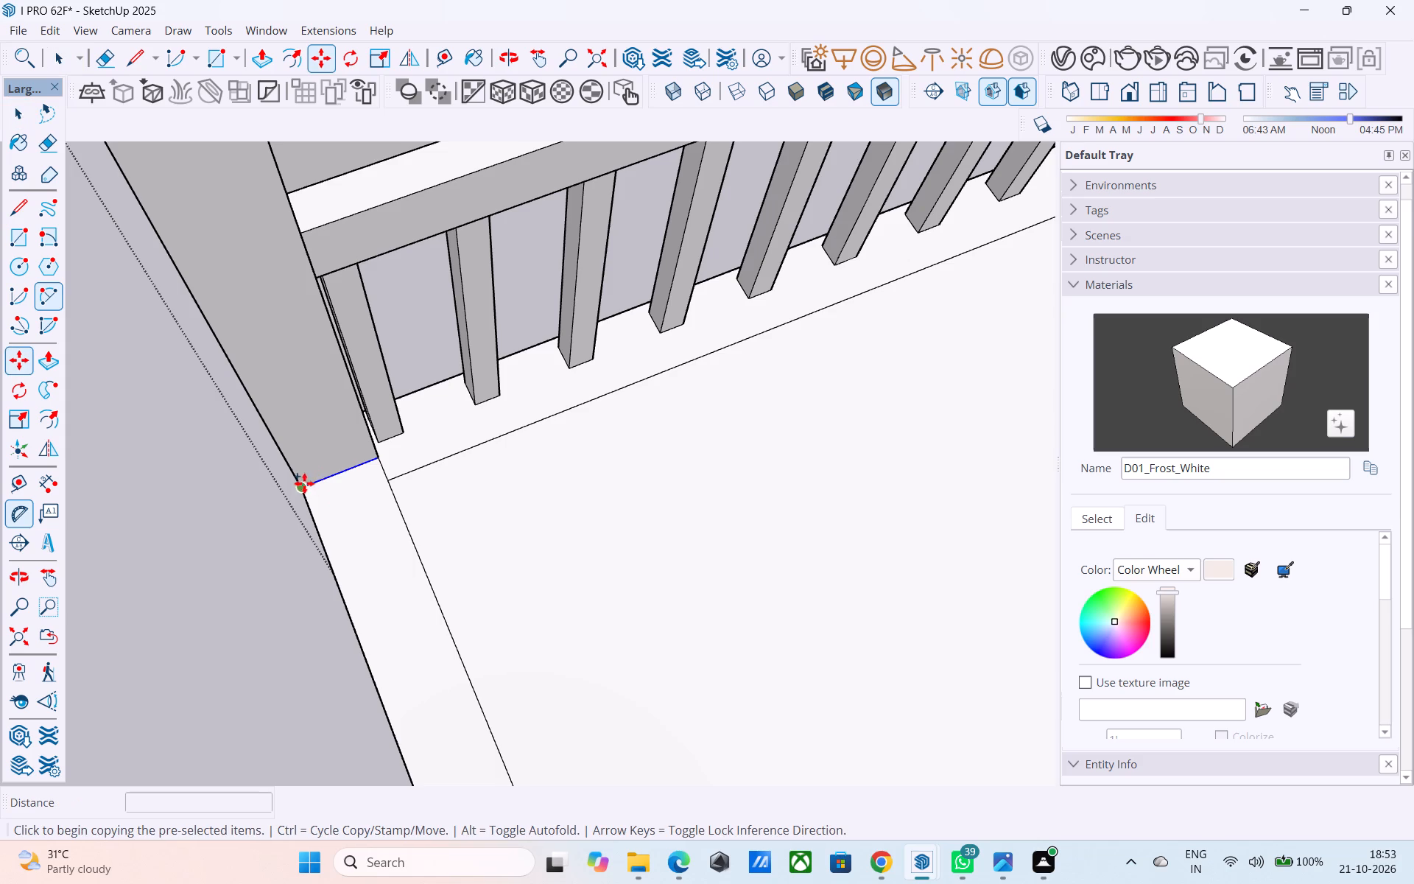
left_click(303, 483)
type("3'")
key("Return")
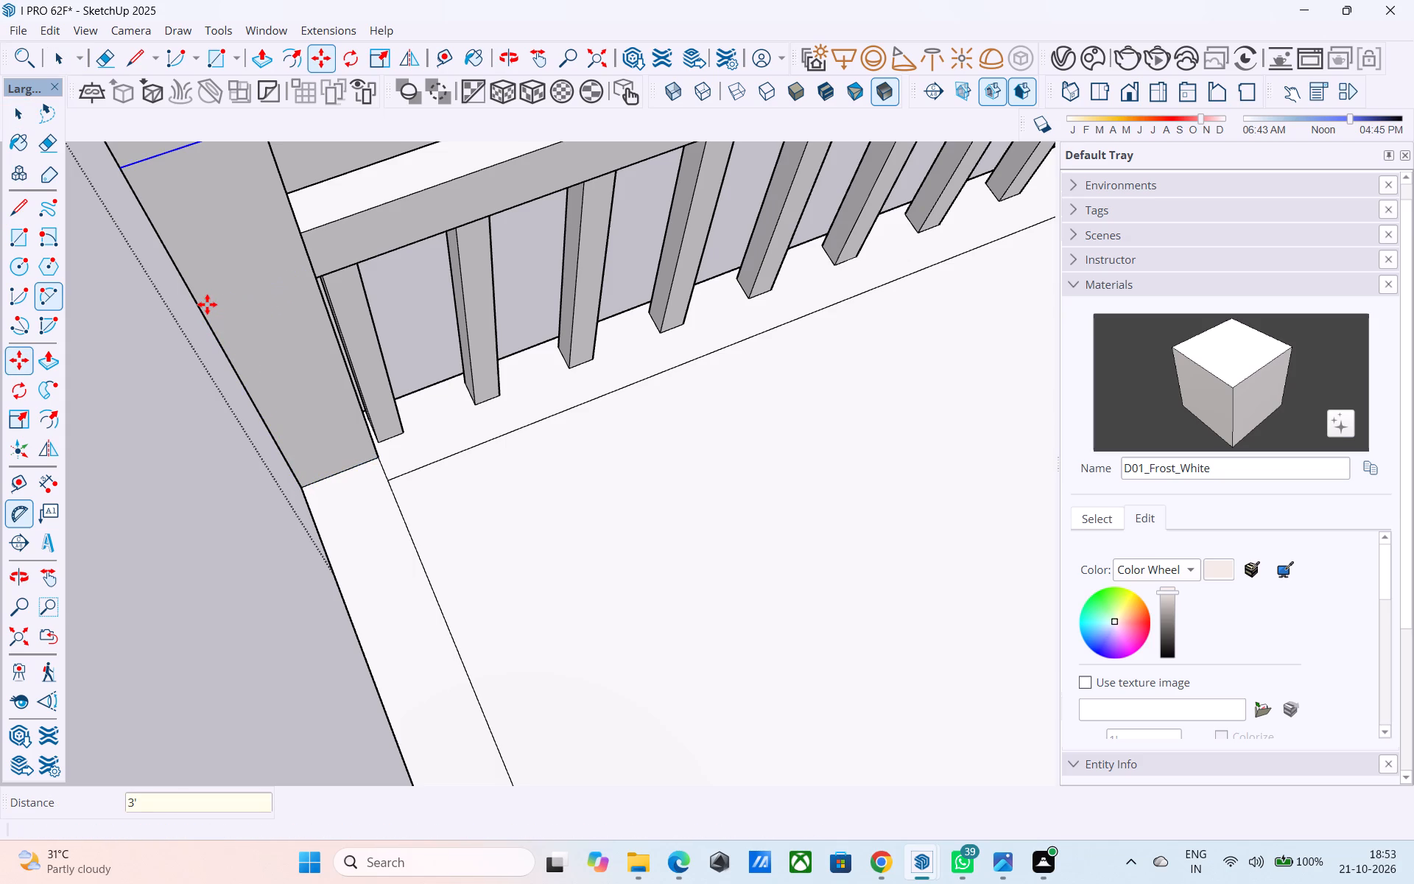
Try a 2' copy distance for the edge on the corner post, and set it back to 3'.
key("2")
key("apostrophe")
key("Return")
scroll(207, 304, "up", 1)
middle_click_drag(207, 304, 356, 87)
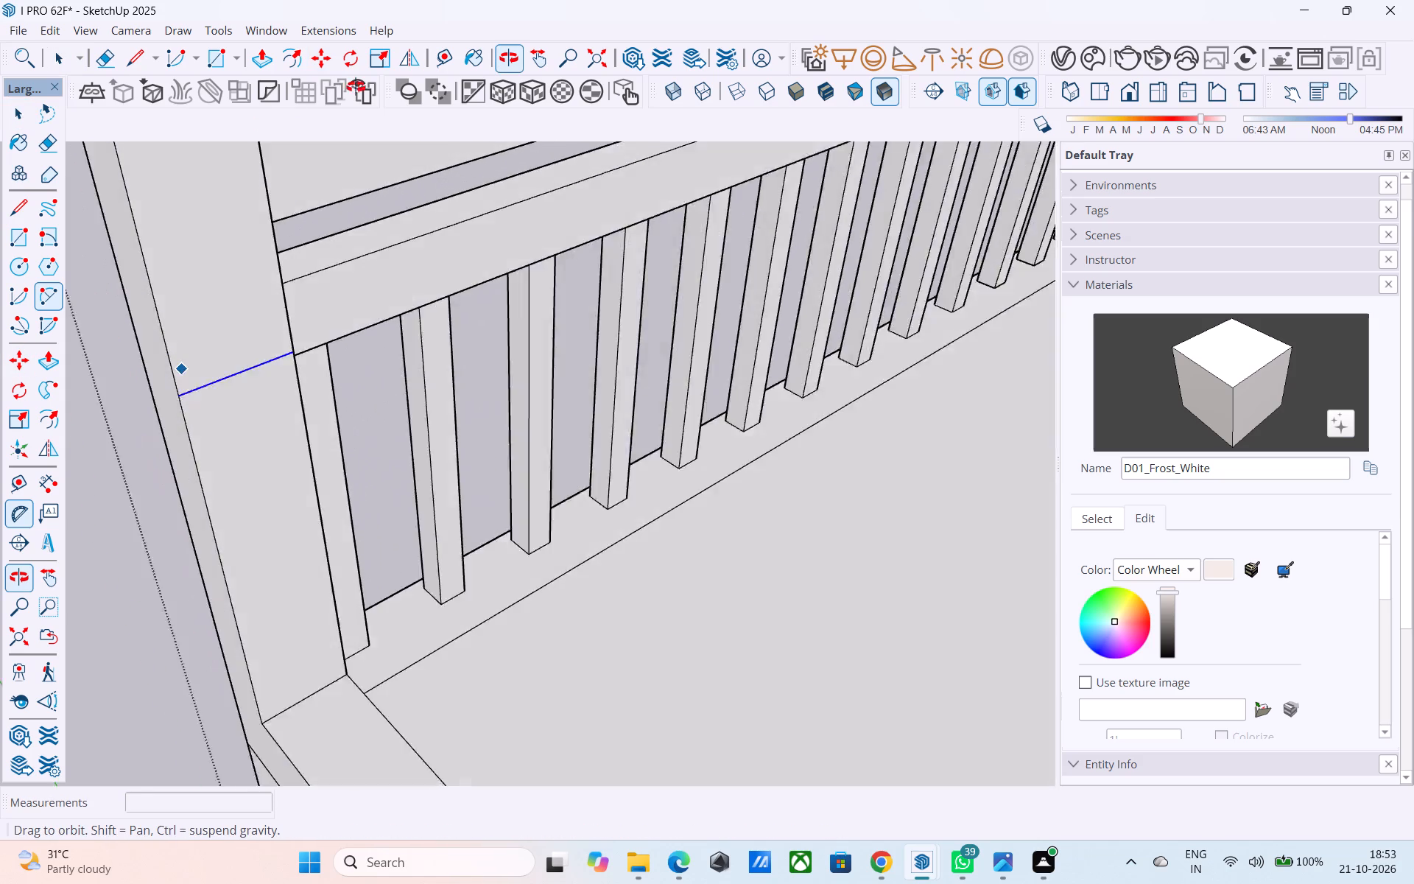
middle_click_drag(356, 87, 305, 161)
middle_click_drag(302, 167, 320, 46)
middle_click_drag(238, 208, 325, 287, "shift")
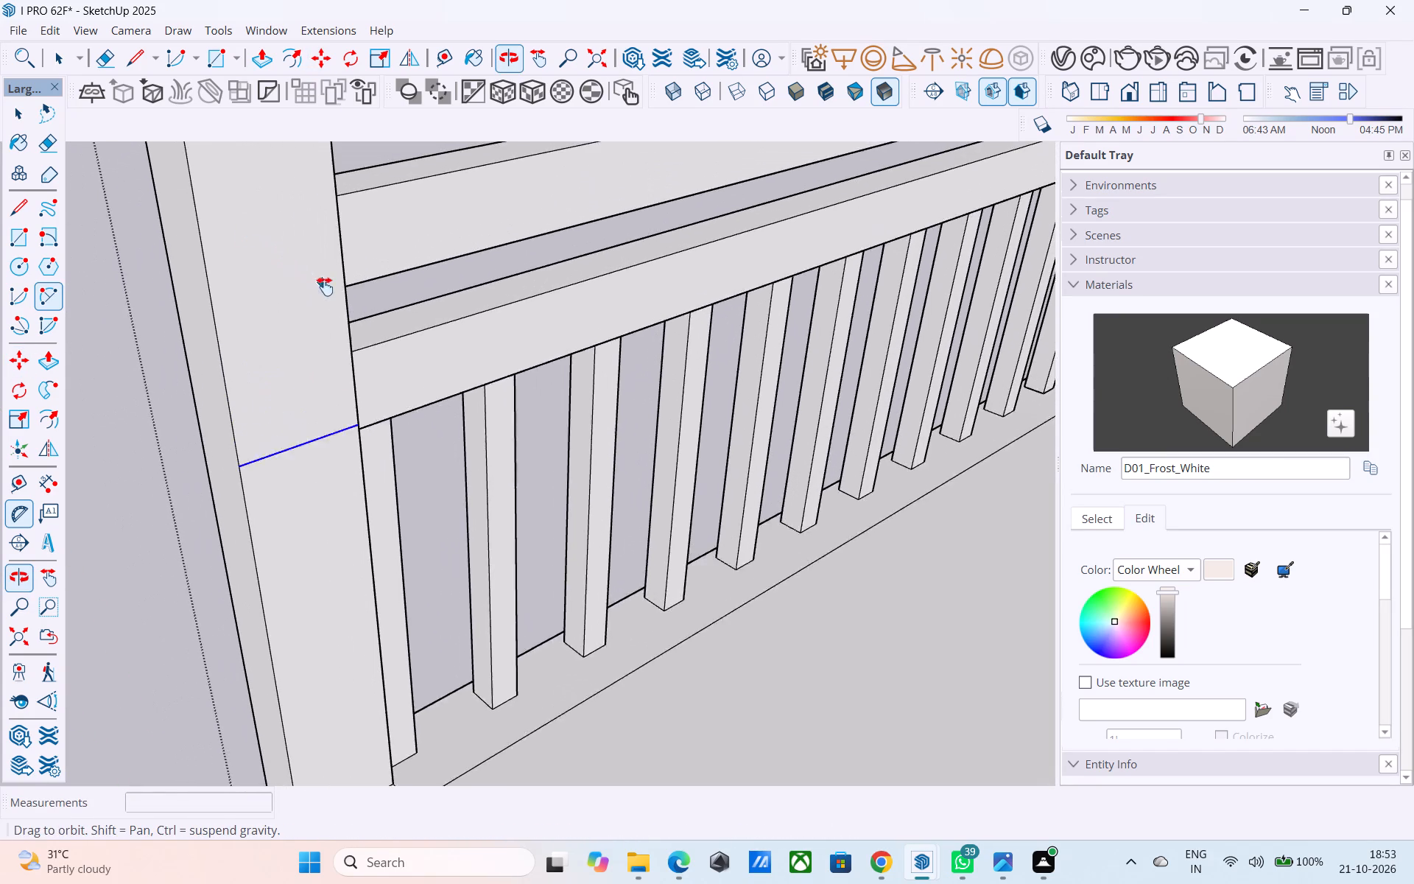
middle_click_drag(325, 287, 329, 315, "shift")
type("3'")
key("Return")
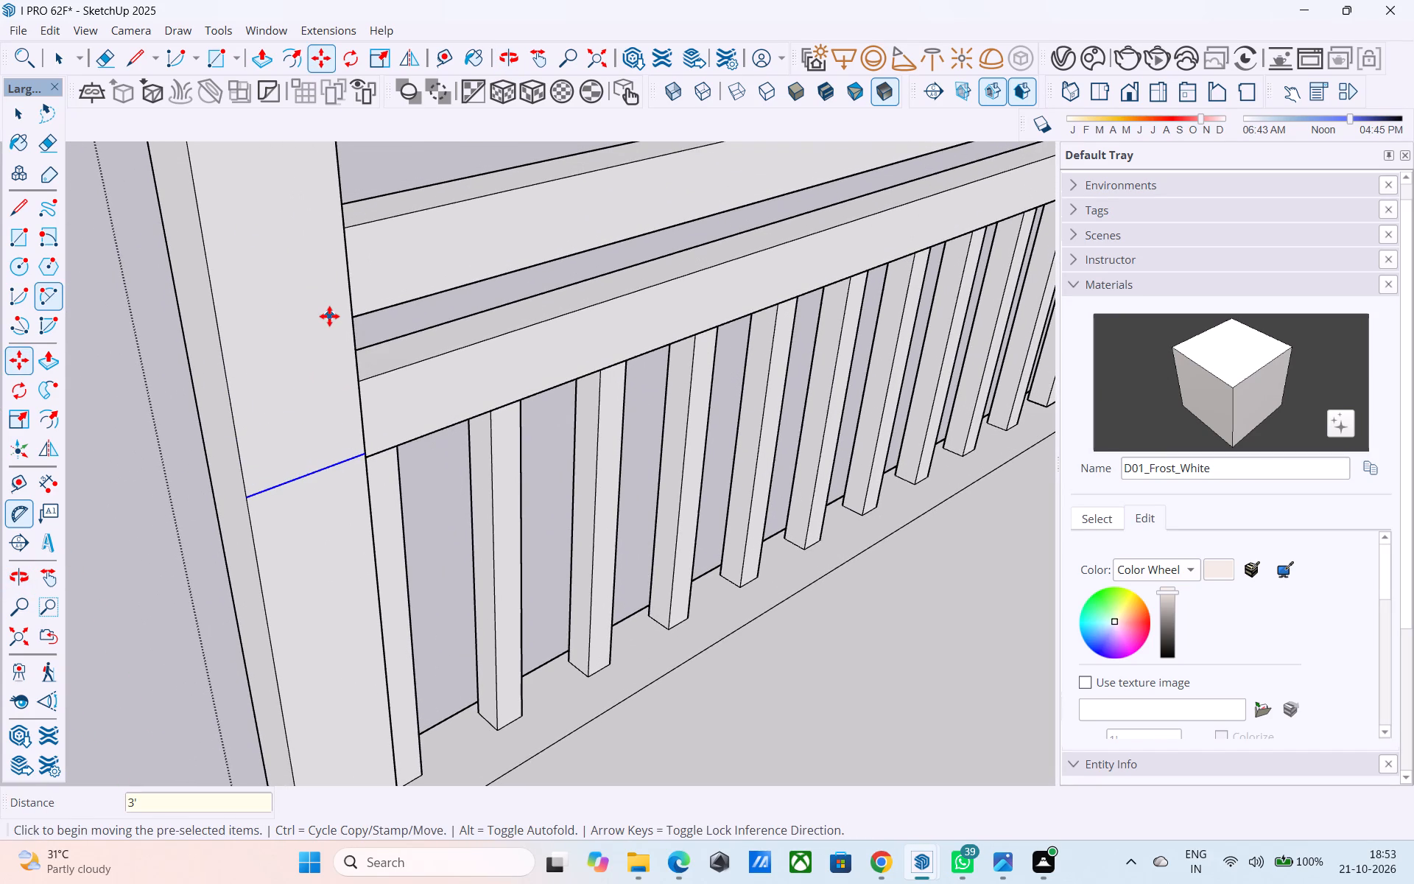
Extrude the 3' high face on the corner post 14' 5" across the enclosure's open side as a solid parapet.
scroll(328, 317, "down", 5)
middle_click_drag(328, 321, 348, 315)
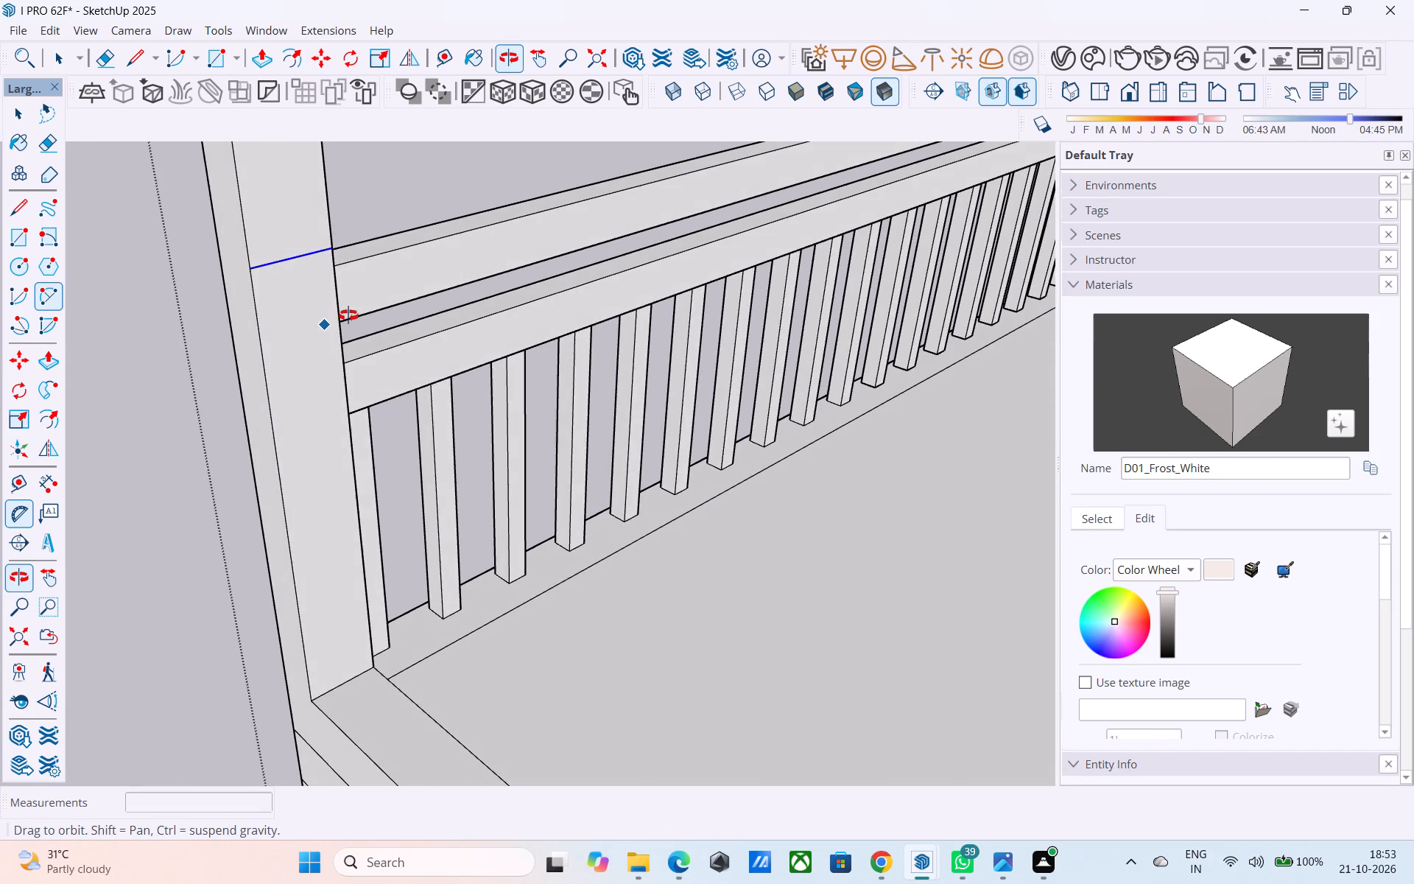
middle_click_drag(348, 315, 423, 580)
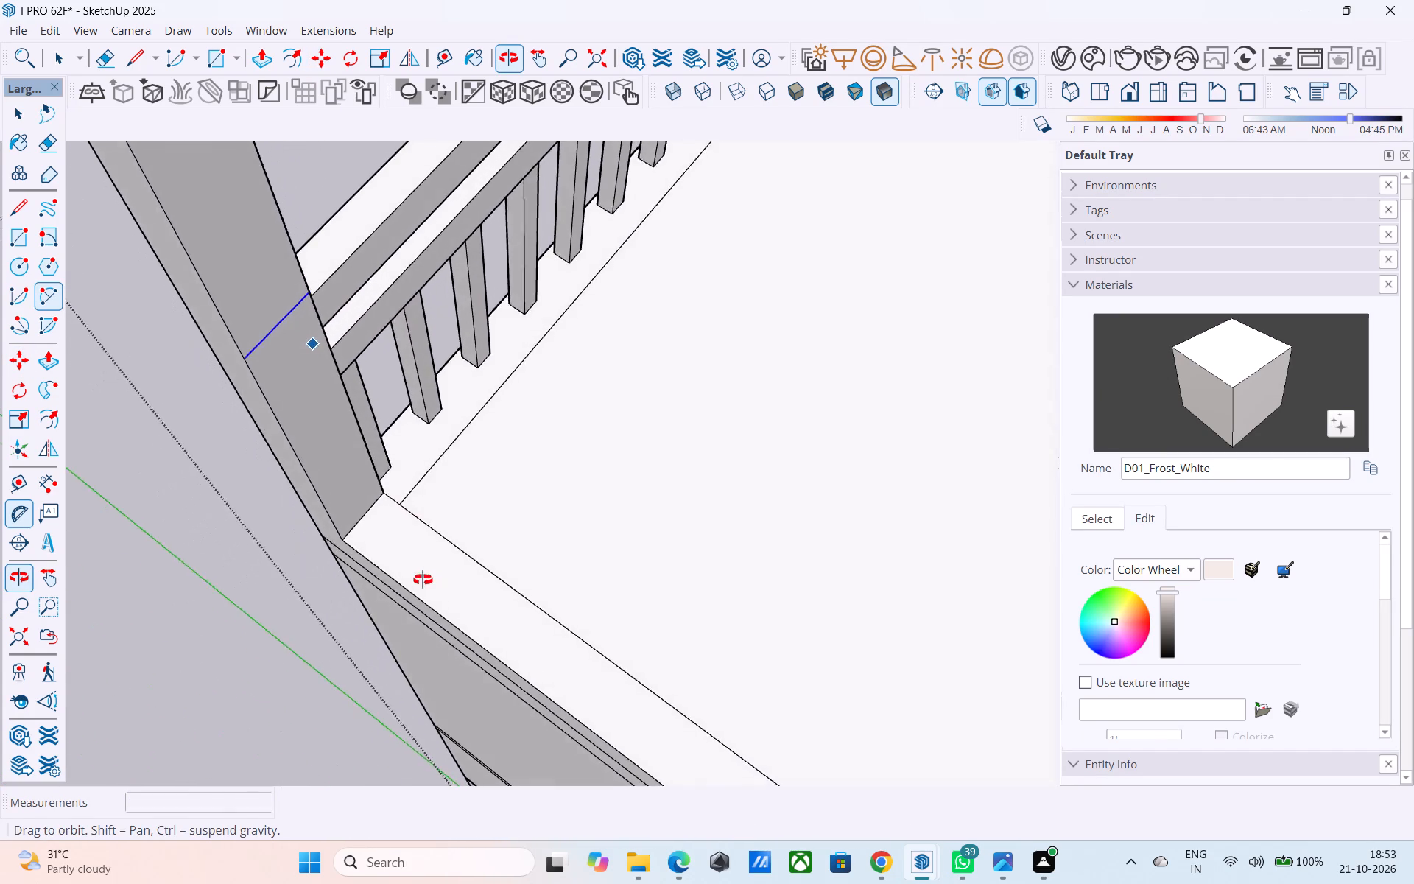
middle_click_drag(423, 580, 431, 458)
key("space")
left_click(328, 441)
key("p")
left_click(328, 441)
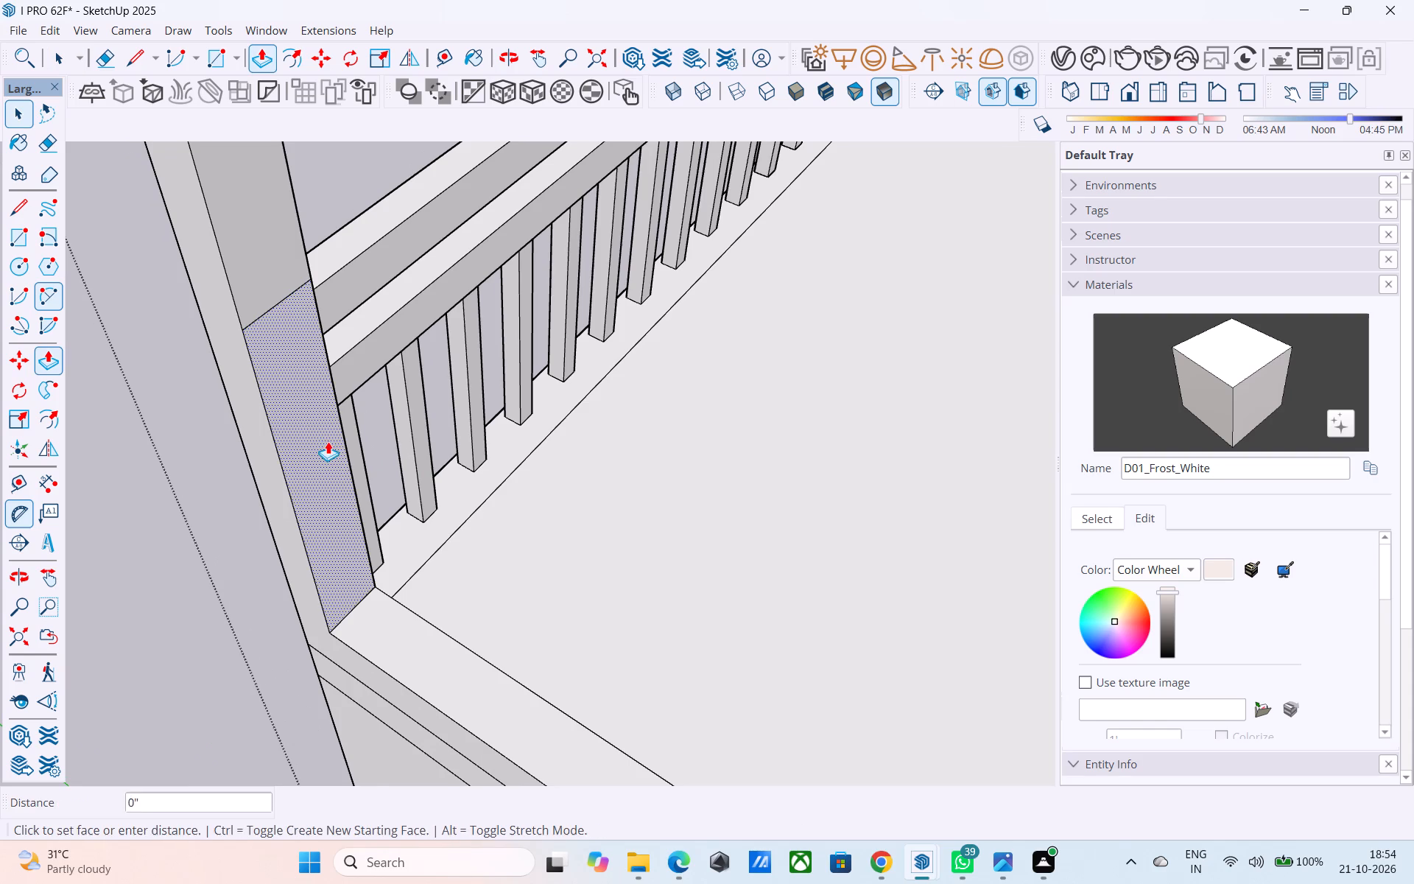
scroll(331, 440, "down", 7)
middle_click_drag(408, 450, 893, 373)
scroll(893, 373, "up", 1)
middle_click_drag(876, 371, 672, 422, "shift")
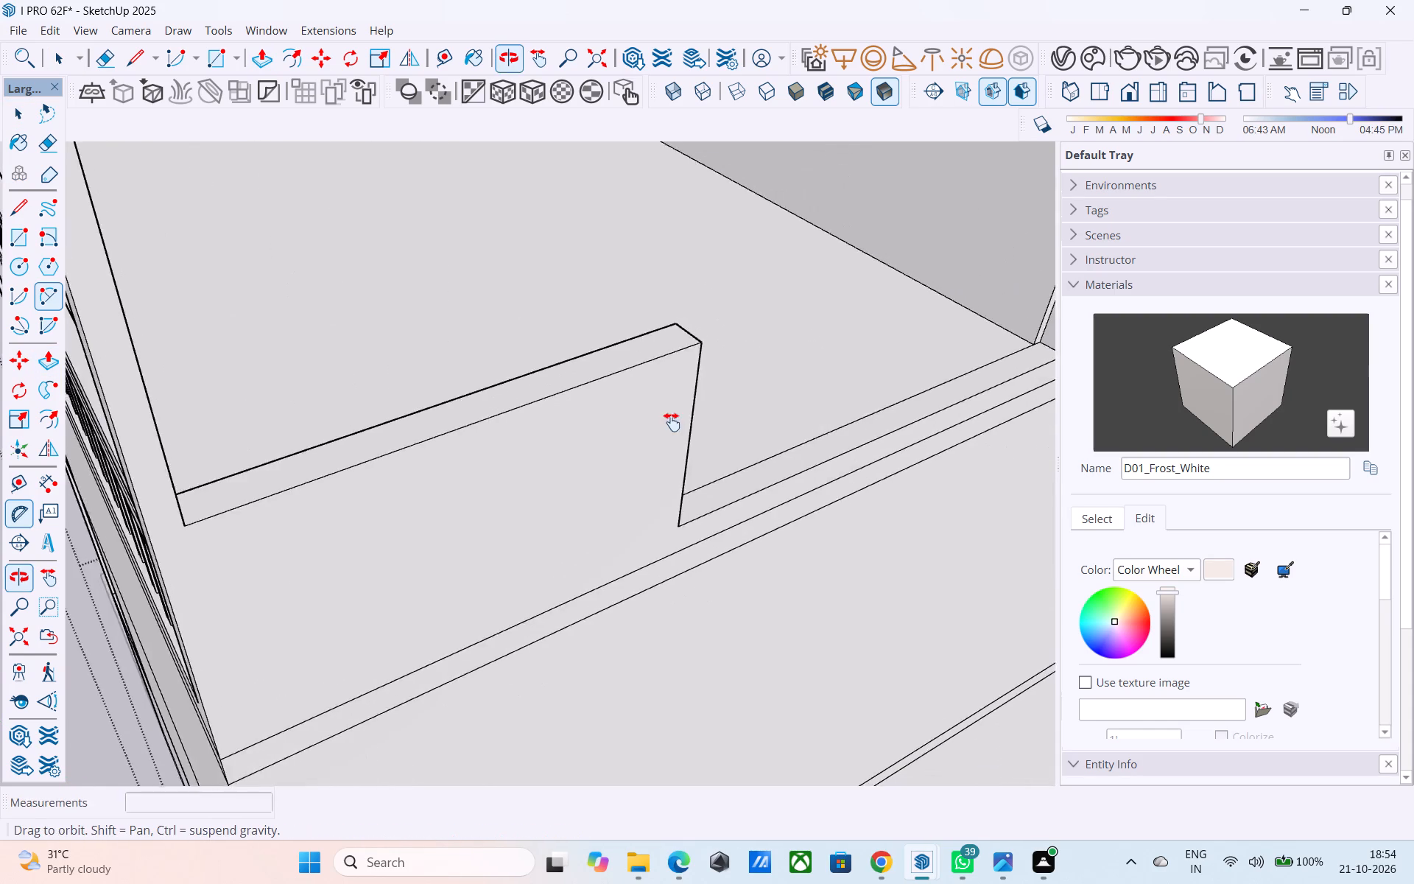
middle_click_drag(672, 422, 769, 380, "shift")
left_click(904, 150)
scroll(901, 158, "down", 9)
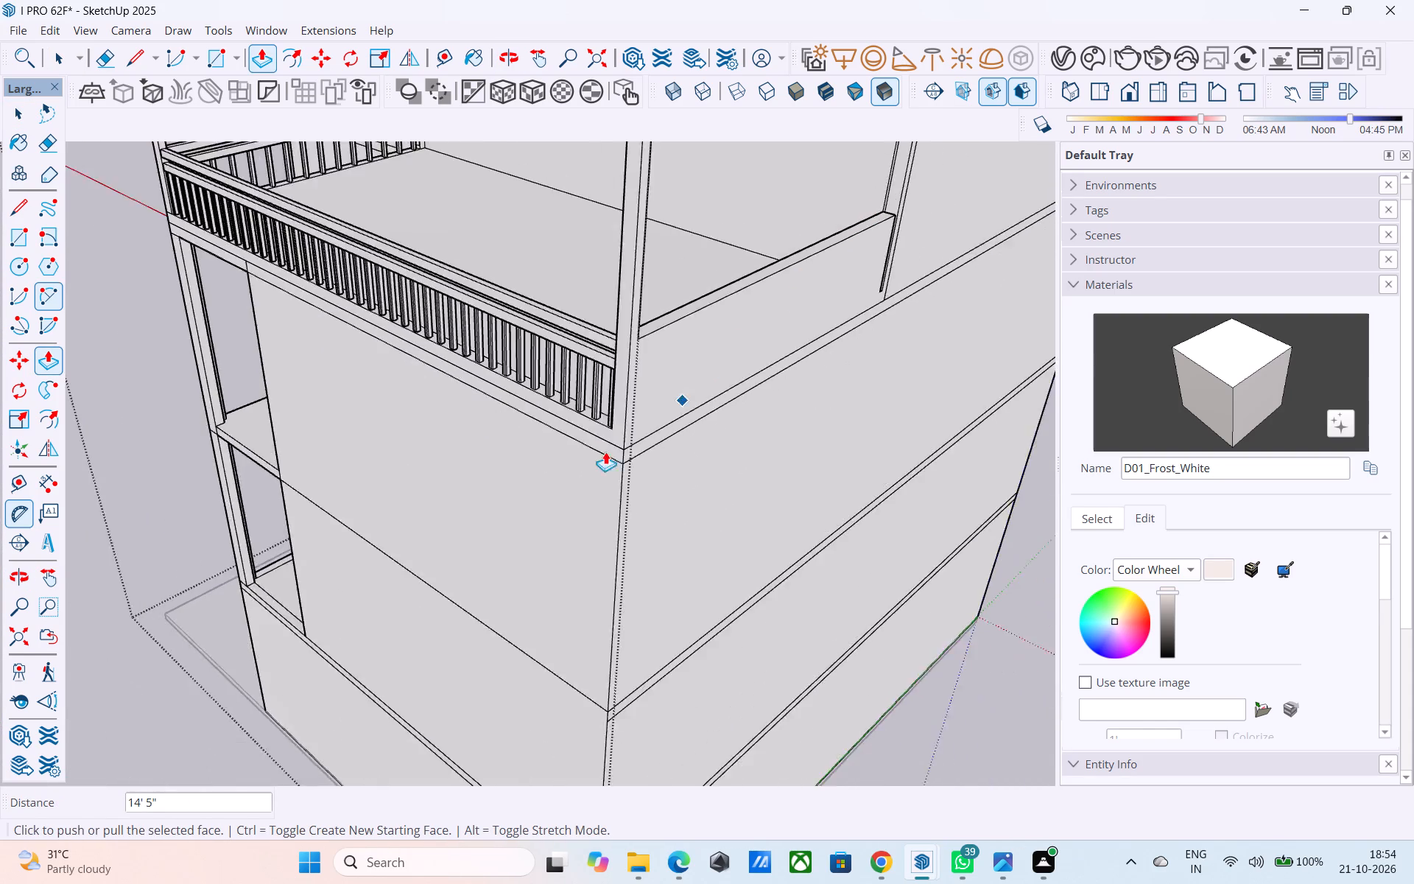
Extend the far end of the parapet by 2" to meet the adjoining wall.
middle_click_drag(594, 460, 289, 374)
middle_click_drag(574, 309, 314, 365)
scroll(554, 291, "up", 5)
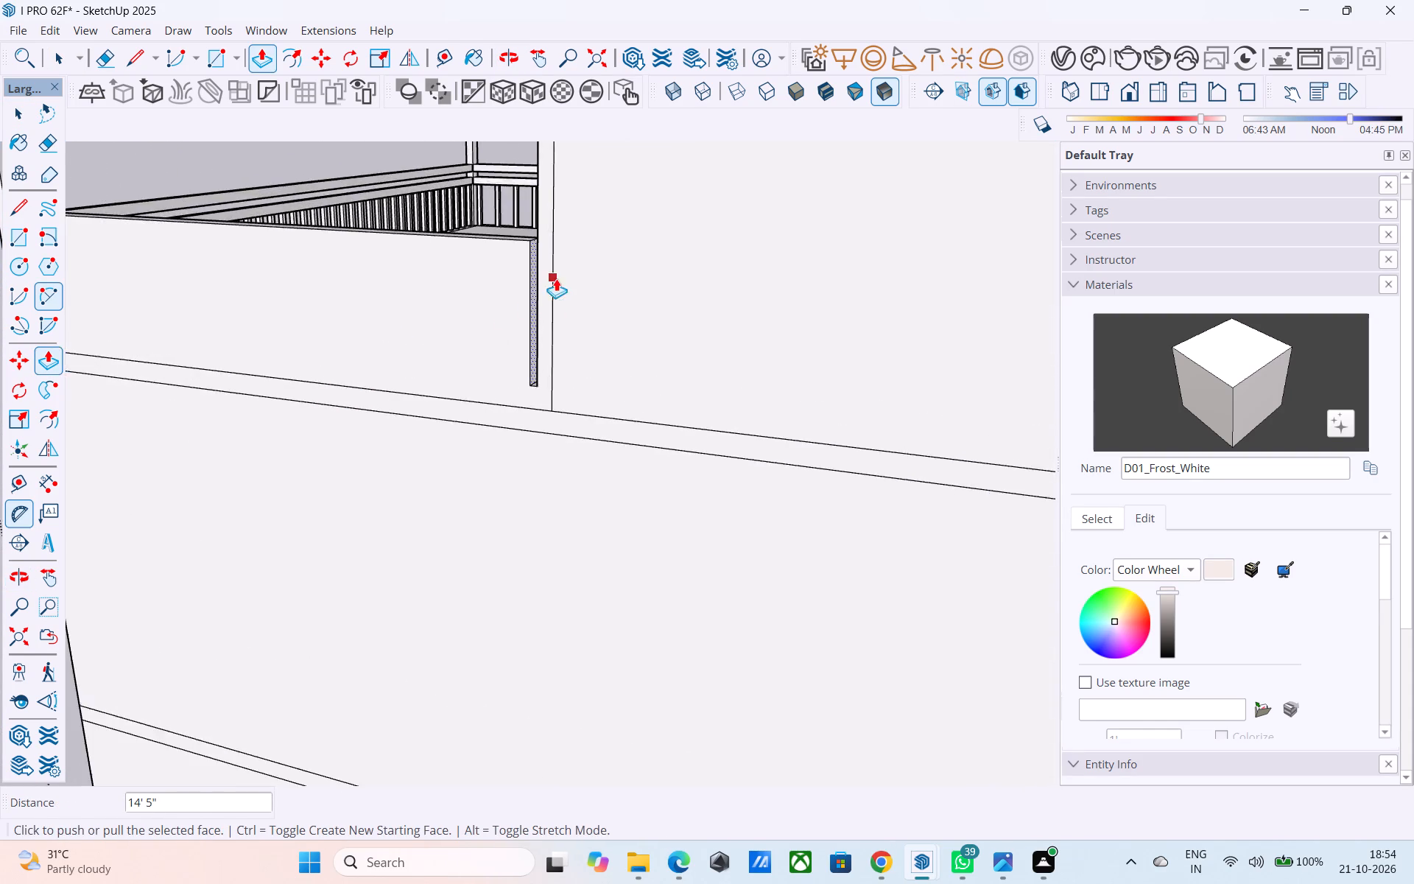
scroll(556, 278, "up", 7)
left_click(542, 288)
left_click(585, 284)
Examine the top-floor enclosure and the balconies below it from the outside.
middle_click_drag(455, 341, 789, 304)
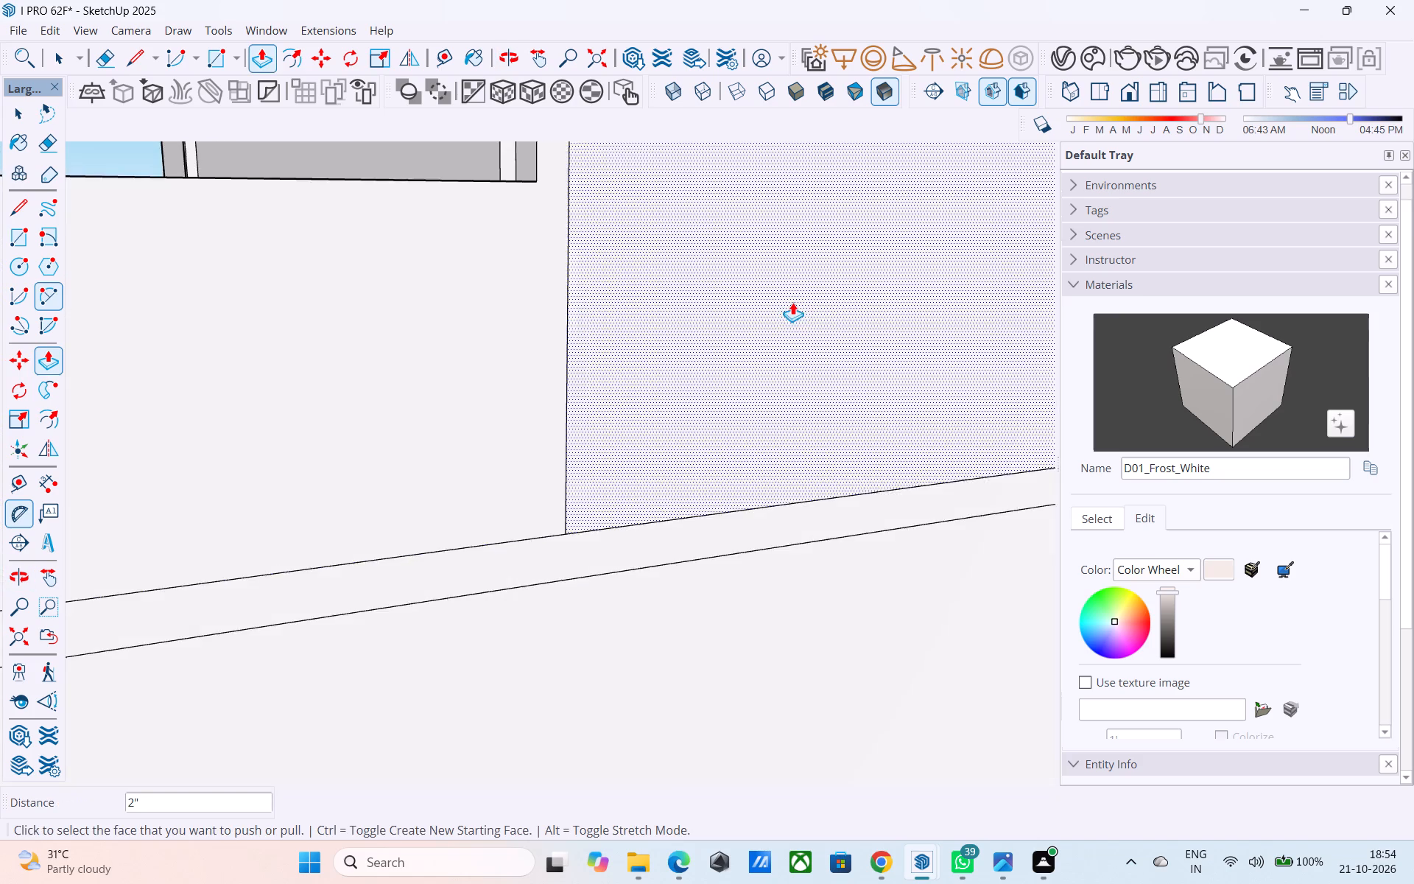
scroll(792, 302, "down", 8)
scroll(793, 306, "up", 1)
scroll(793, 307, "down", 9)
middle_click_drag(509, 411, 802, 420)
scroll(803, 396, "down", 5)
middle_click_drag(627, 448, 798, 480)
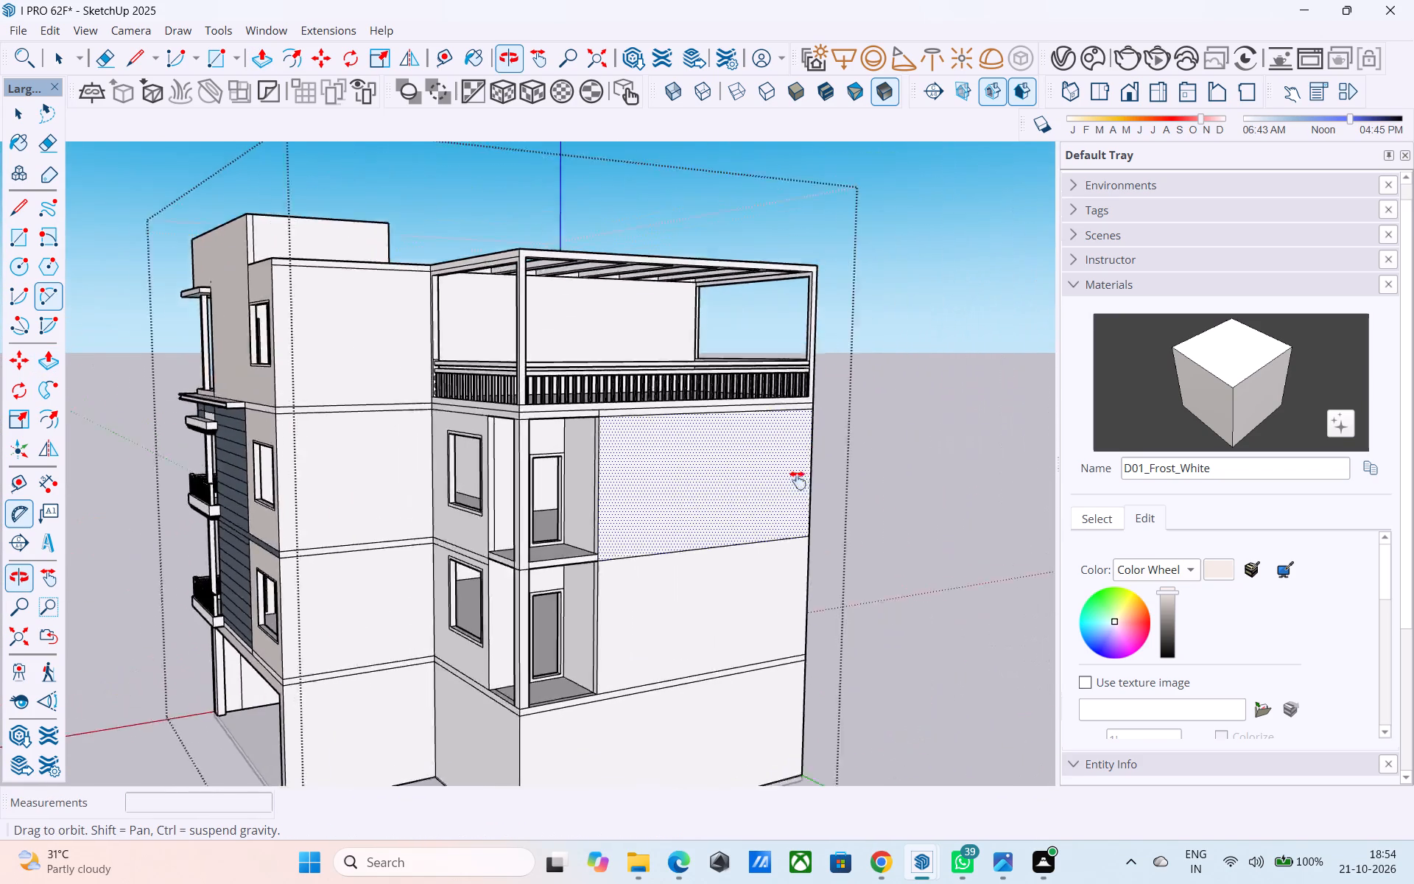
middle_click_drag(798, 480, 910, 521)
scroll(805, 499, "up", 5)
middle_click_drag(732, 517, 800, 504)
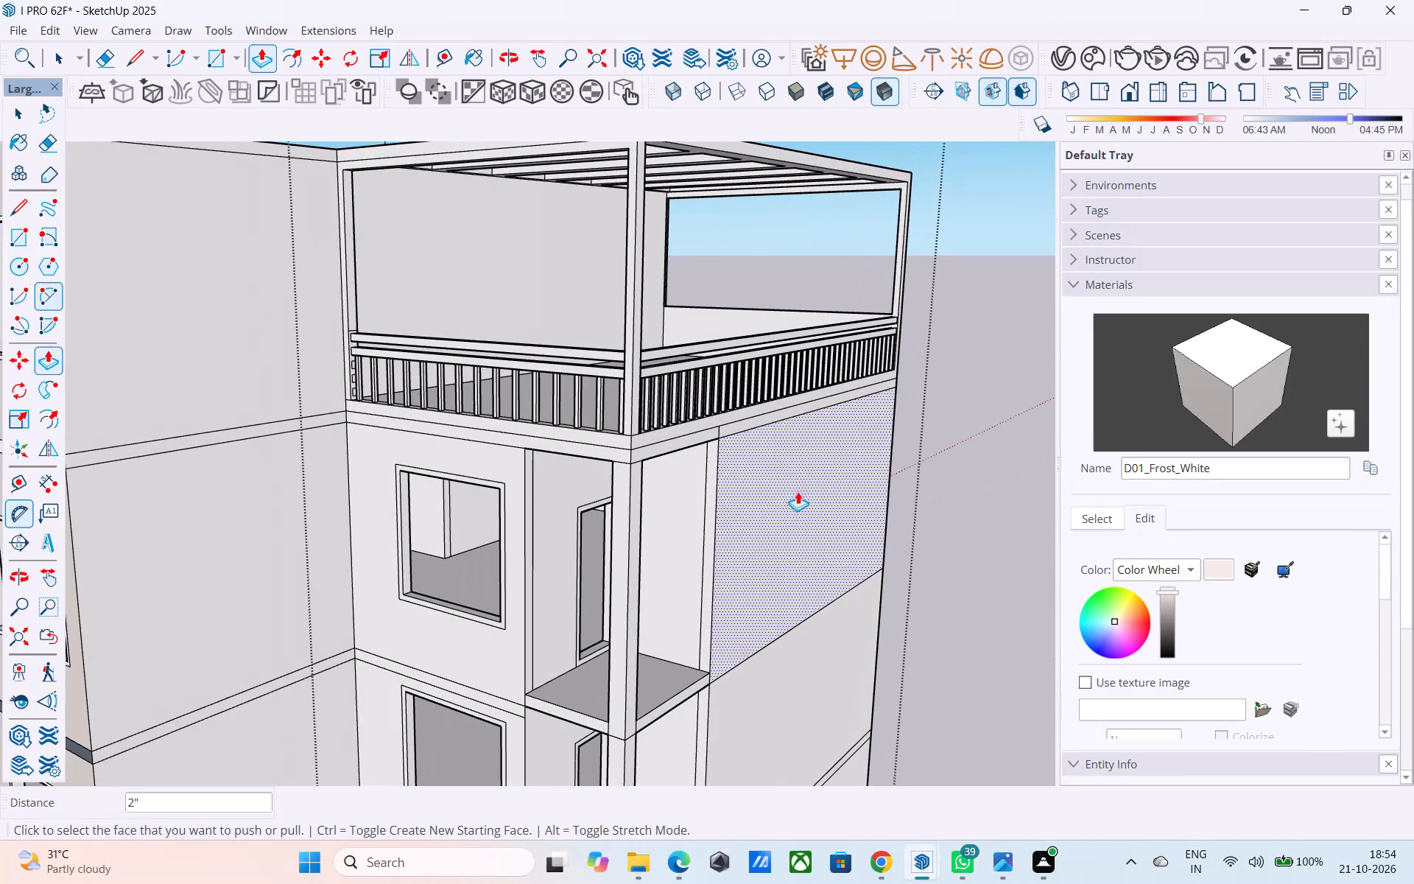
Save the model.
key("ctrl+s")
Extrude the slab band above the recessed ground-floor wall outward about 12' 10" to reach the projecting wall's corner.
key("space")
scroll(616, 409, "down", 13)
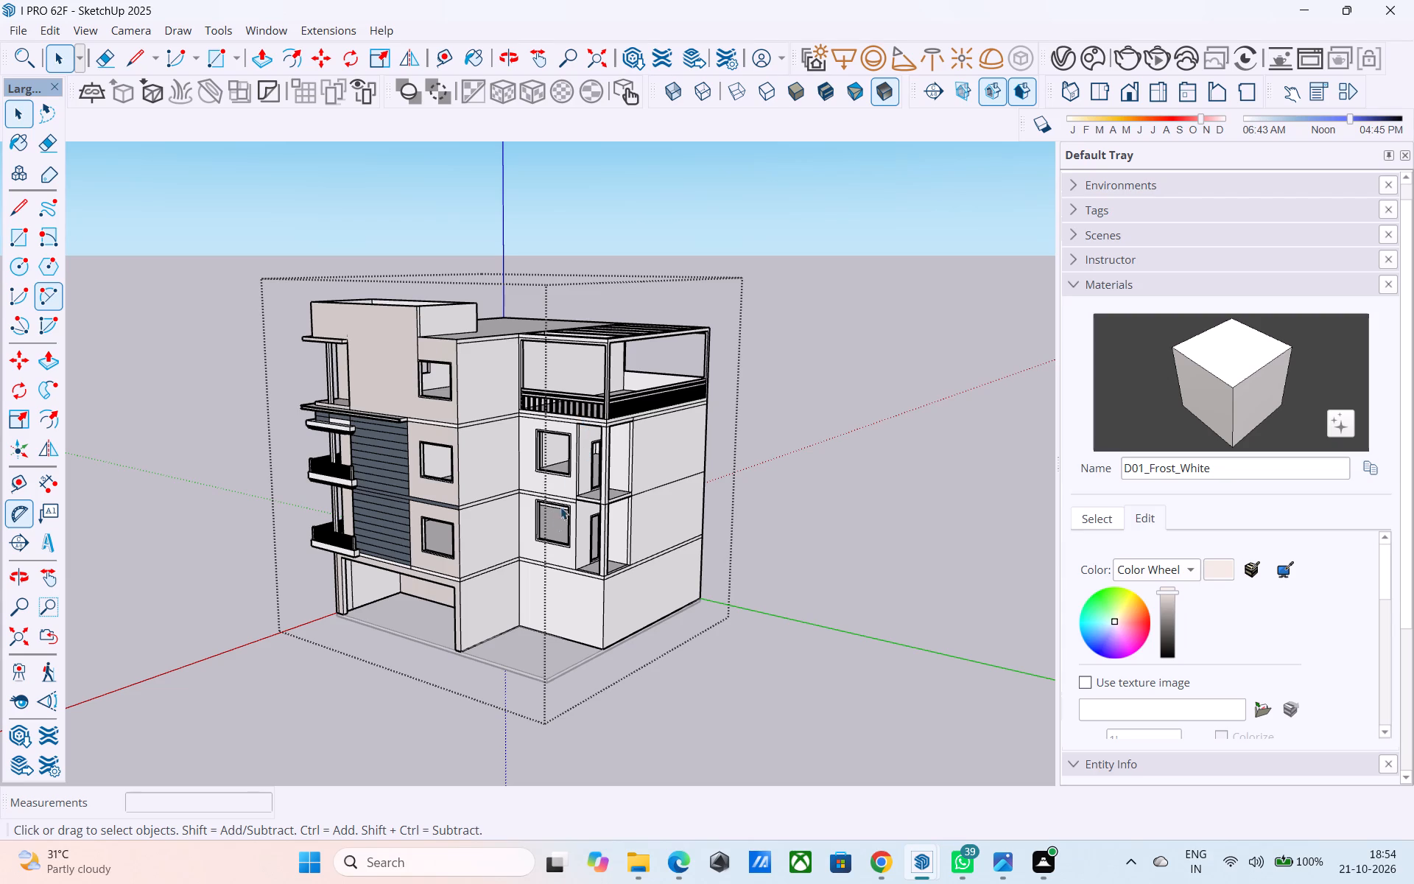
middle_click_drag(551, 525, 634, 566)
scroll(413, 519, "down", 4)
middle_click_drag(574, 544, 639, 518)
scroll(645, 520, "up", 3)
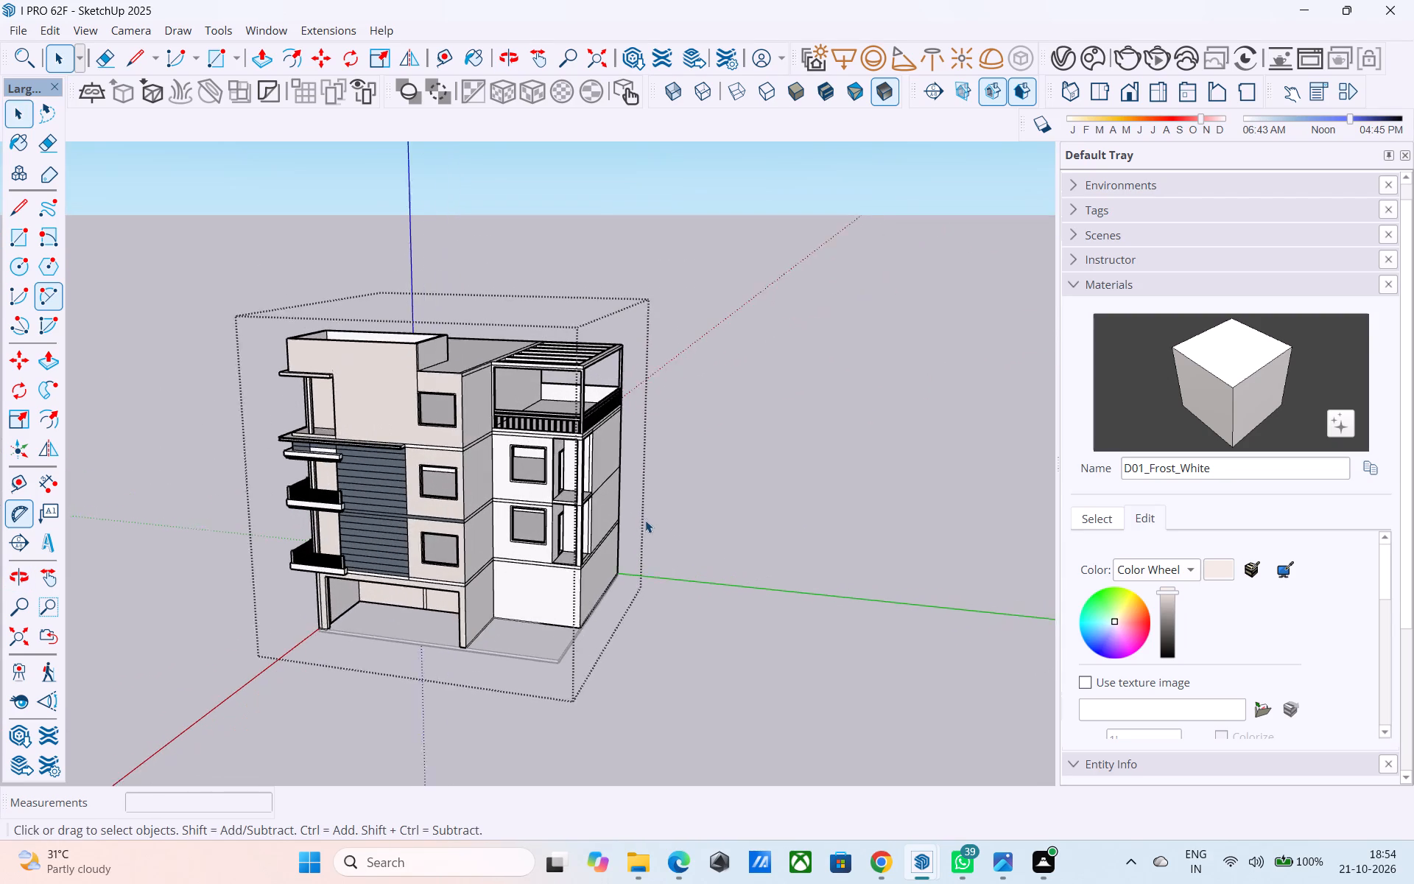
scroll(645, 520, "up", 1)
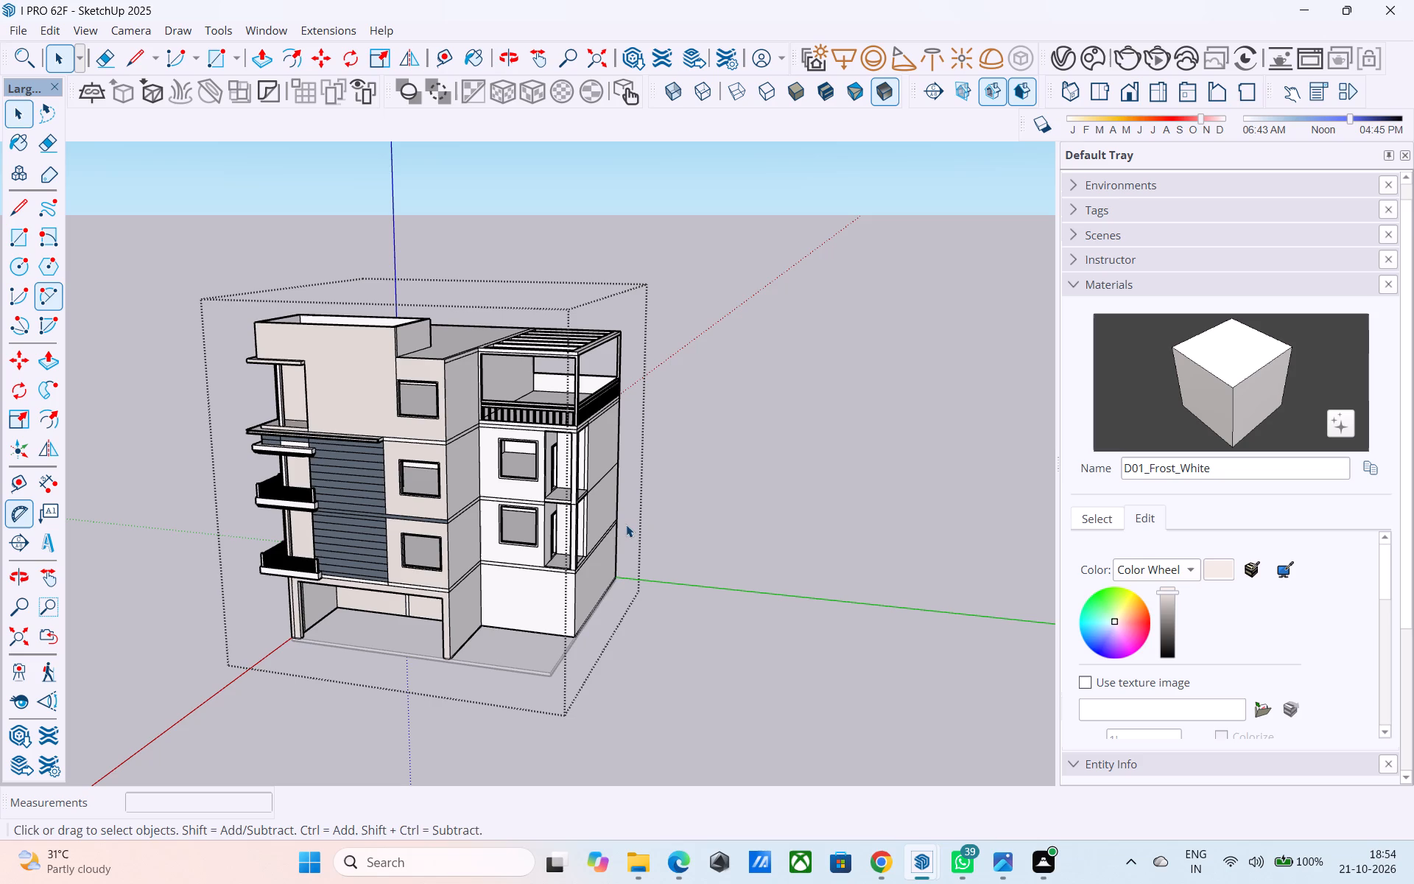
middle_click_drag(580, 540, 575, 525)
scroll(530, 566, "up", 1)
middle_click_drag(529, 565, 533, 527)
scroll(510, 562, "up", 10)
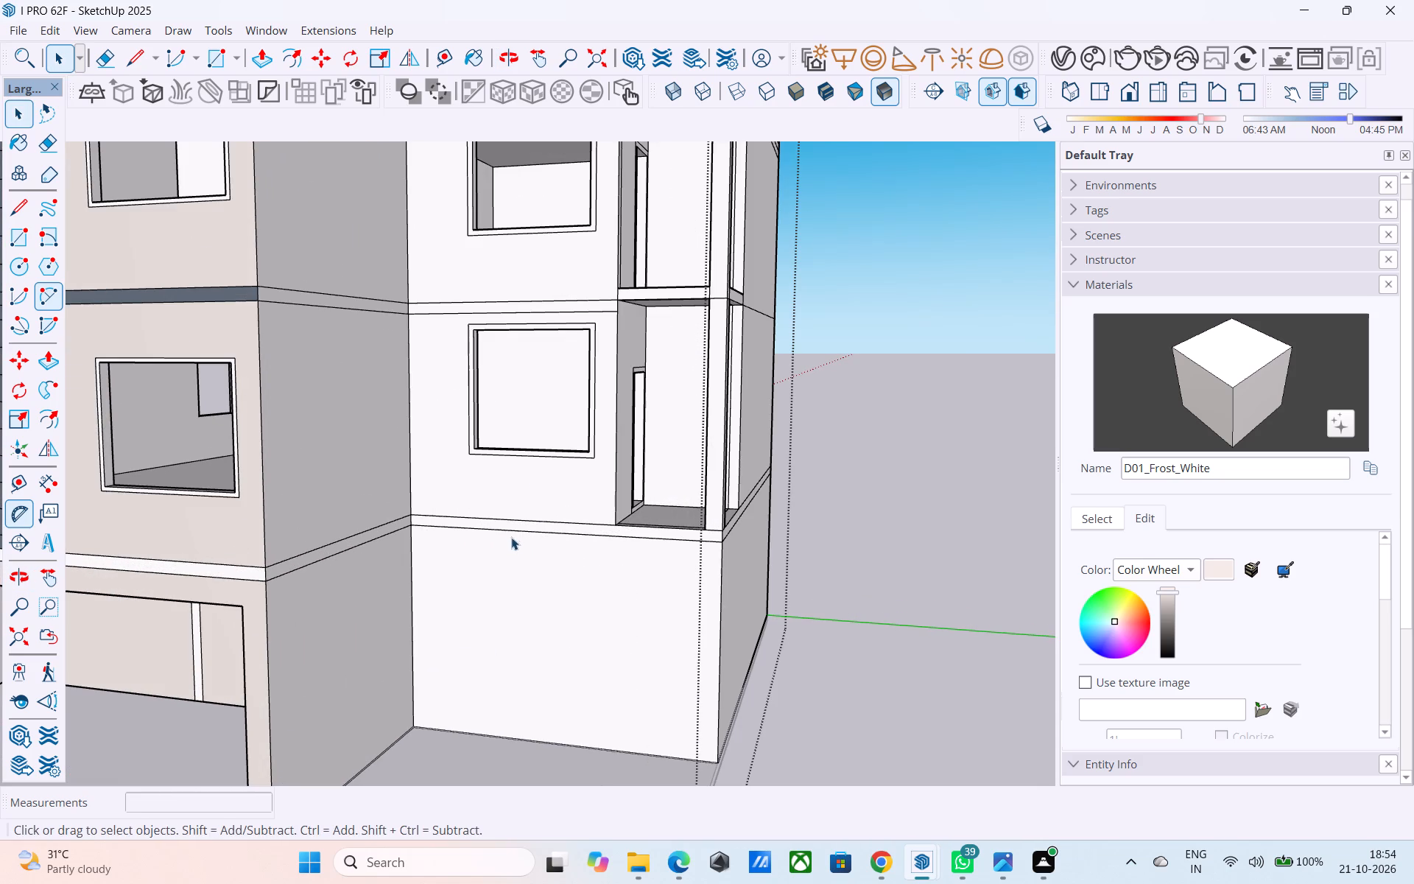
left_click(510, 528)
scroll(510, 528, "up", 4)
key("p")
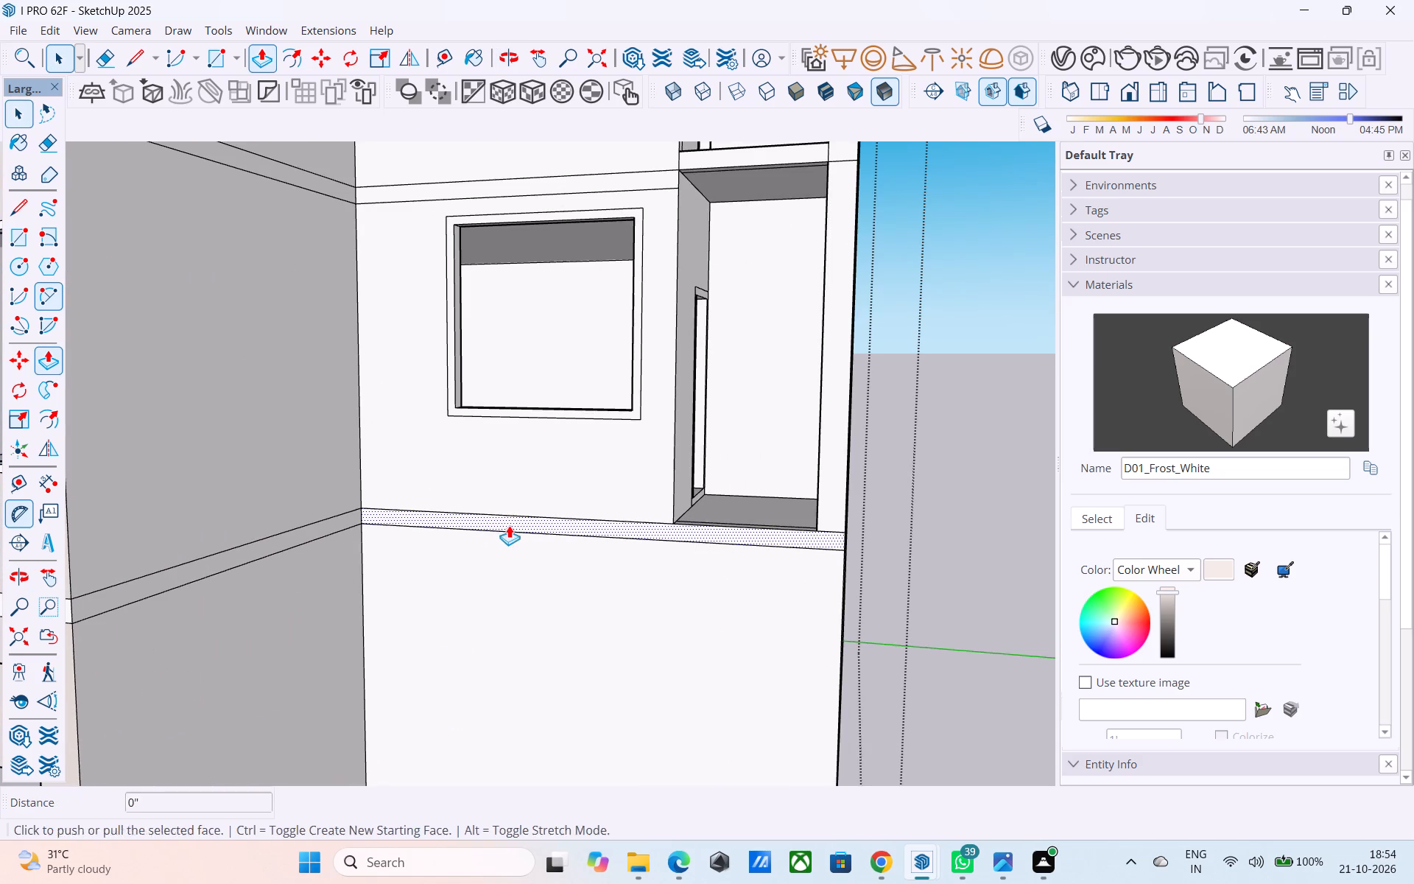
left_click(509, 525)
scroll(504, 536, "down", 6)
left_click(476, 532)
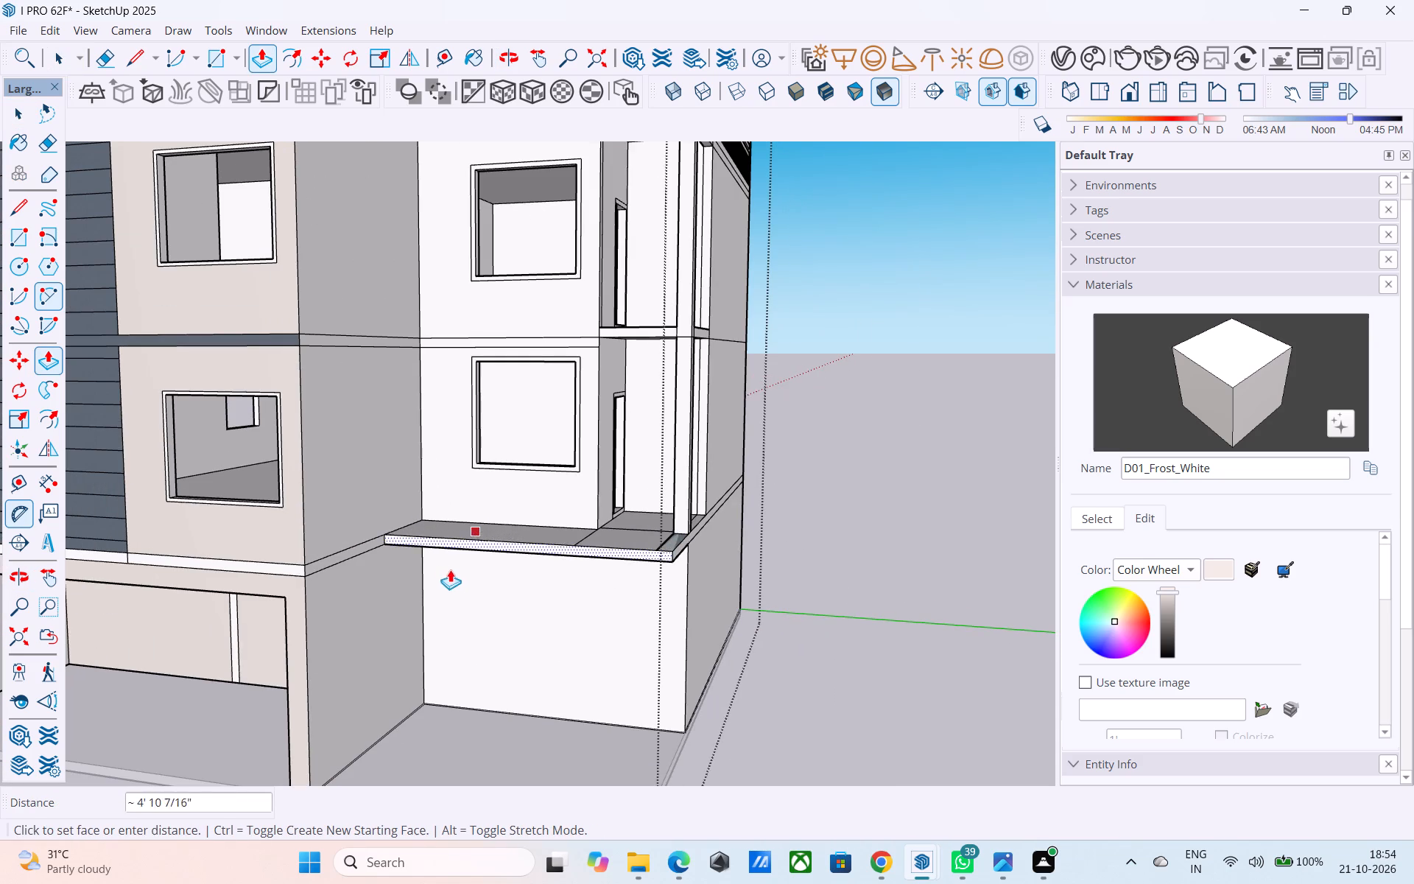
left_click(323, 570)
Erase the leftover seam edges on top of the extended first-floor slab and at the balcony opening.
middle_click_drag(326, 578, 403, 540)
scroll(430, 523, "down", 6)
middle_click_drag(423, 534, 442, 527)
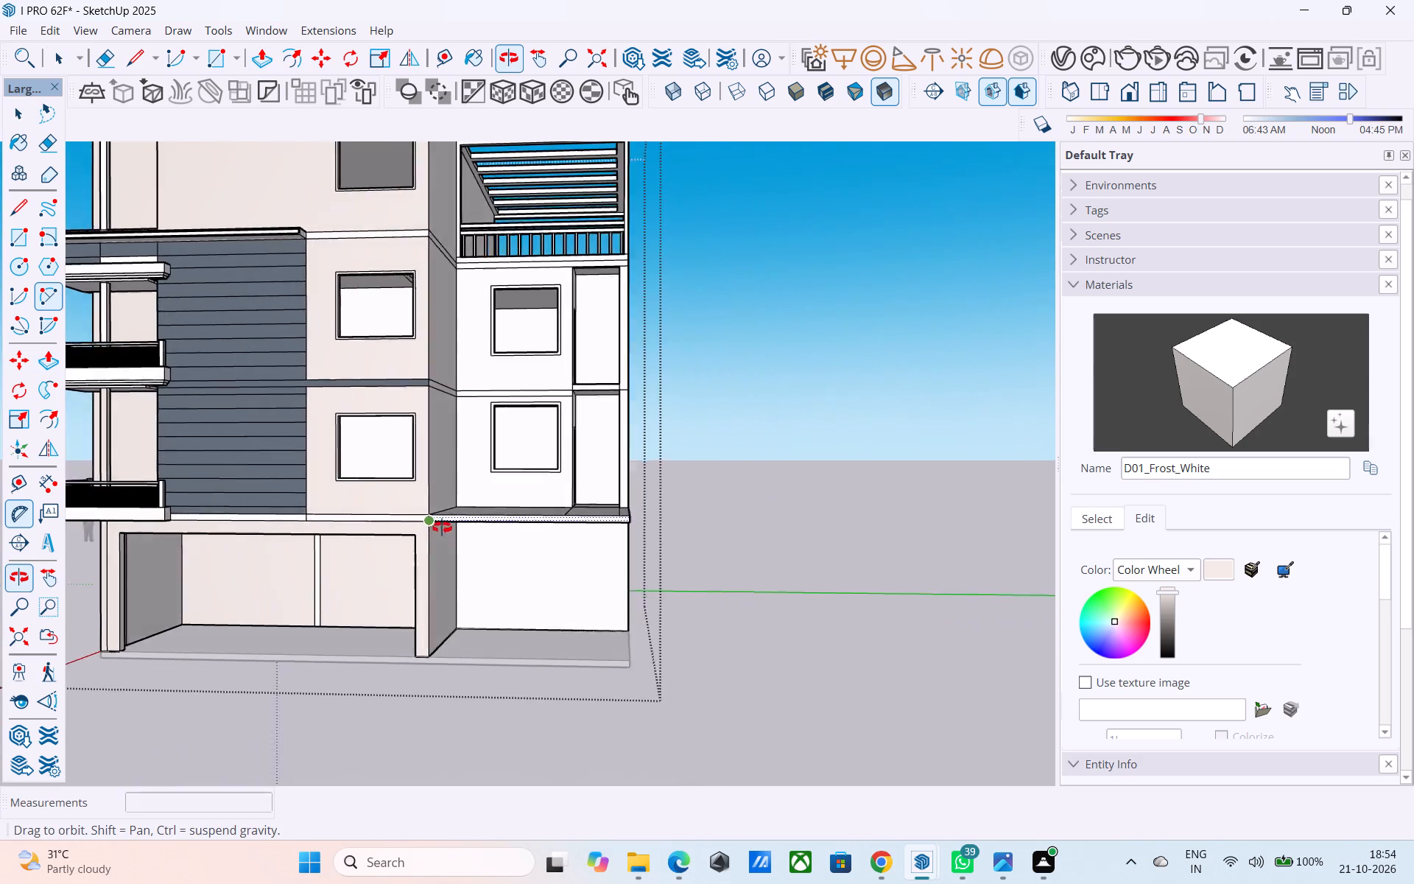
middle_click_drag(442, 527, 546, 571)
scroll(550, 550, "down", 3)
scroll(550, 550, "up", 1)
scroll(550, 550, "down", 2)
middle_click_drag(553, 561, 493, 620)
scroll(625, 574, "up", 4)
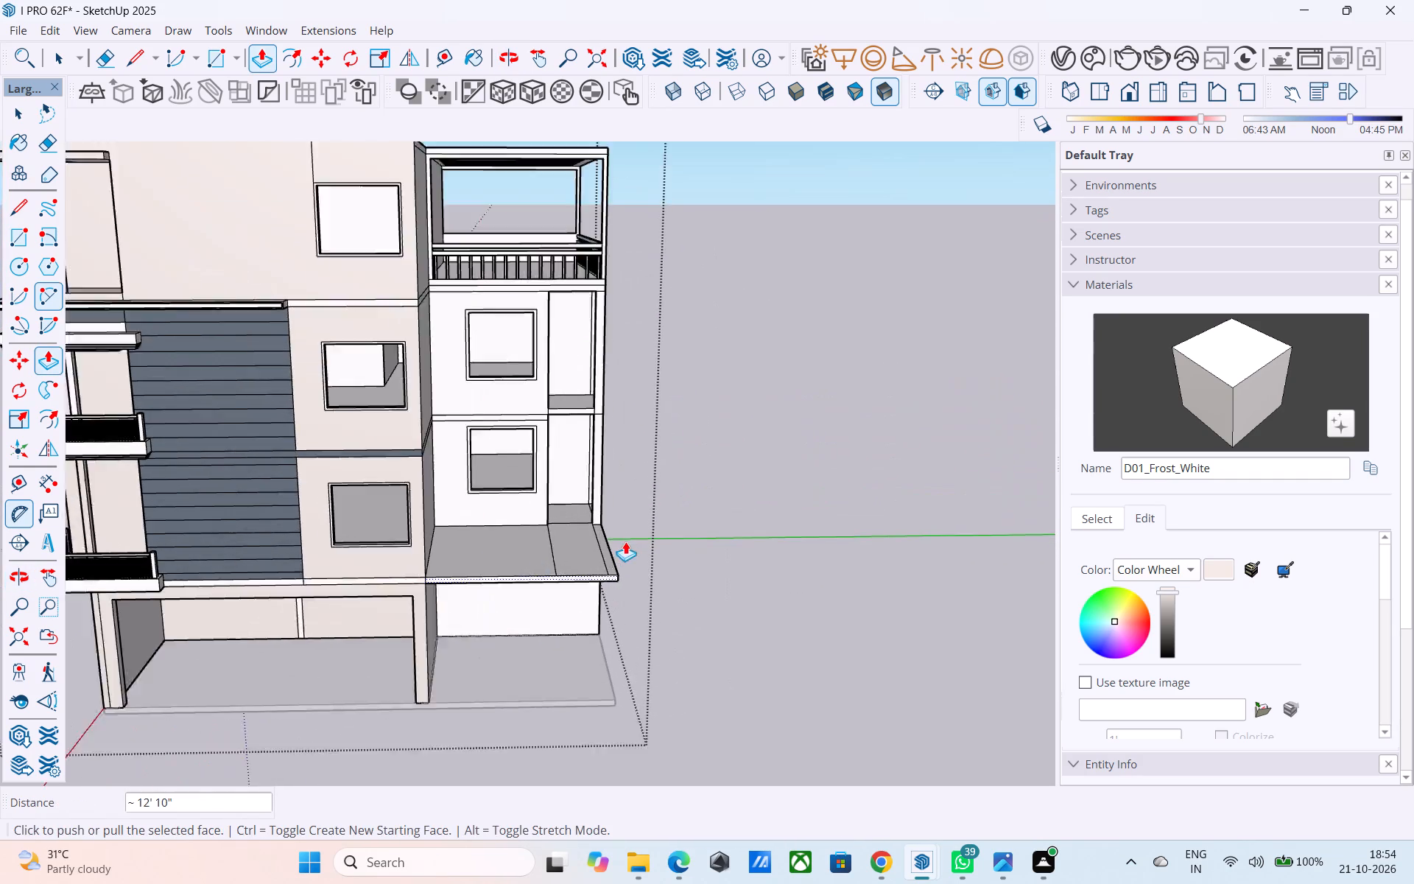
scroll(625, 541, "up", 1)
middle_click_drag(575, 546, 569, 586)
scroll(569, 586, "up", 4)
key("e")
left_click_drag(552, 575, 522, 561)
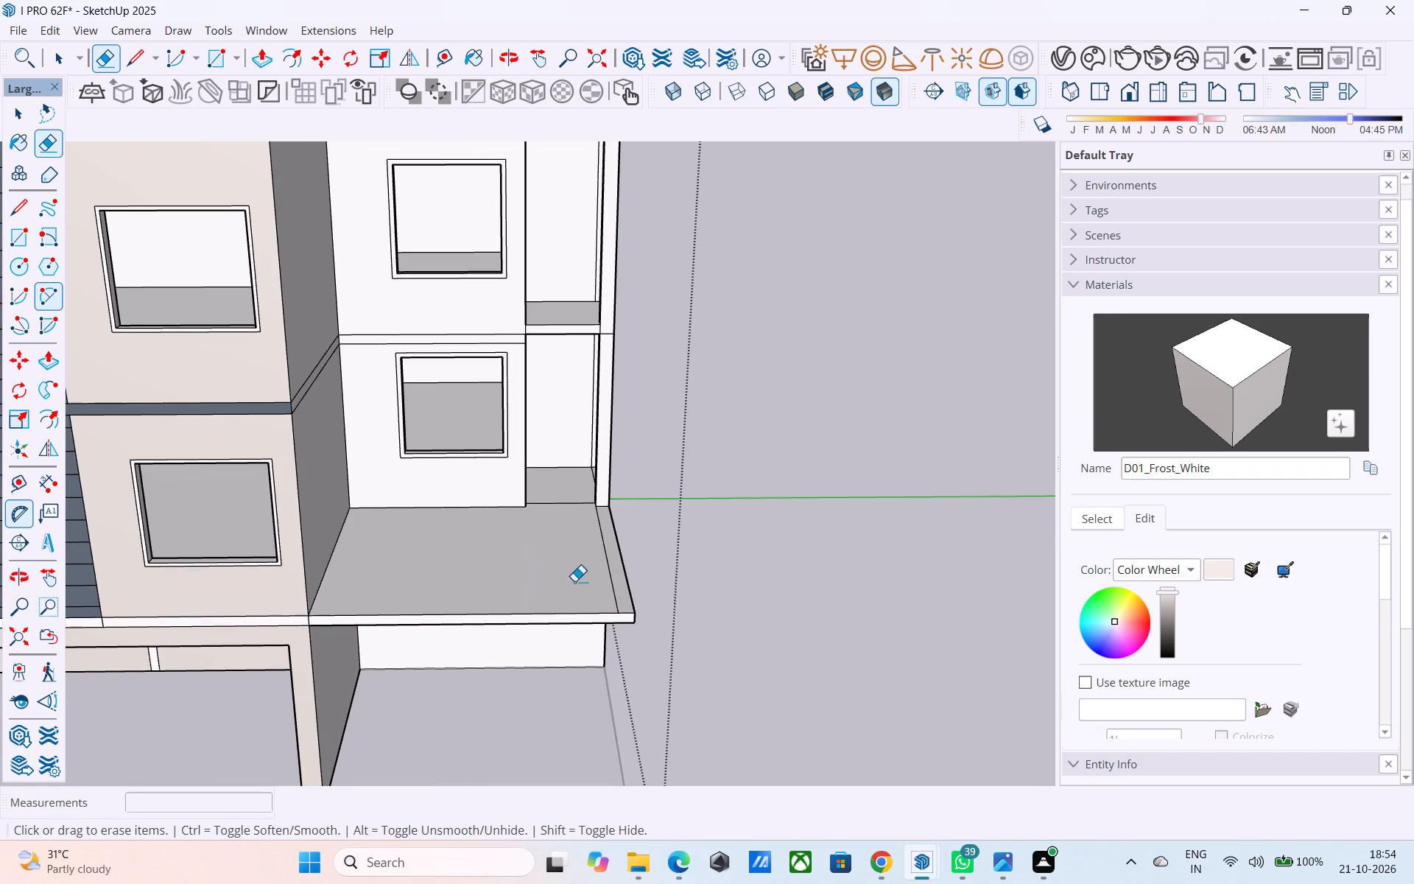
left_click_drag(608, 563, 596, 563)
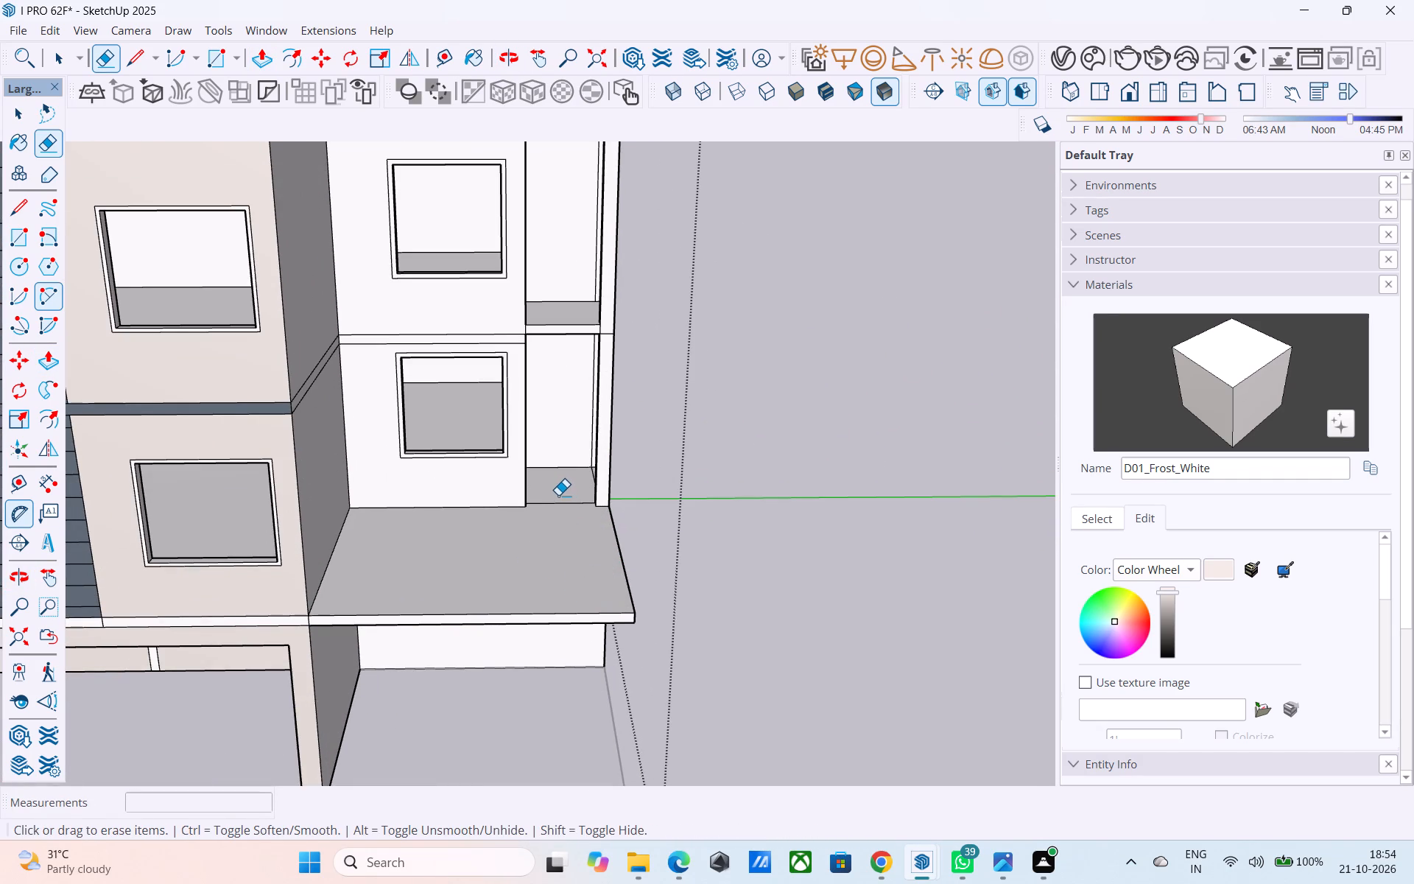
left_click(558, 495)
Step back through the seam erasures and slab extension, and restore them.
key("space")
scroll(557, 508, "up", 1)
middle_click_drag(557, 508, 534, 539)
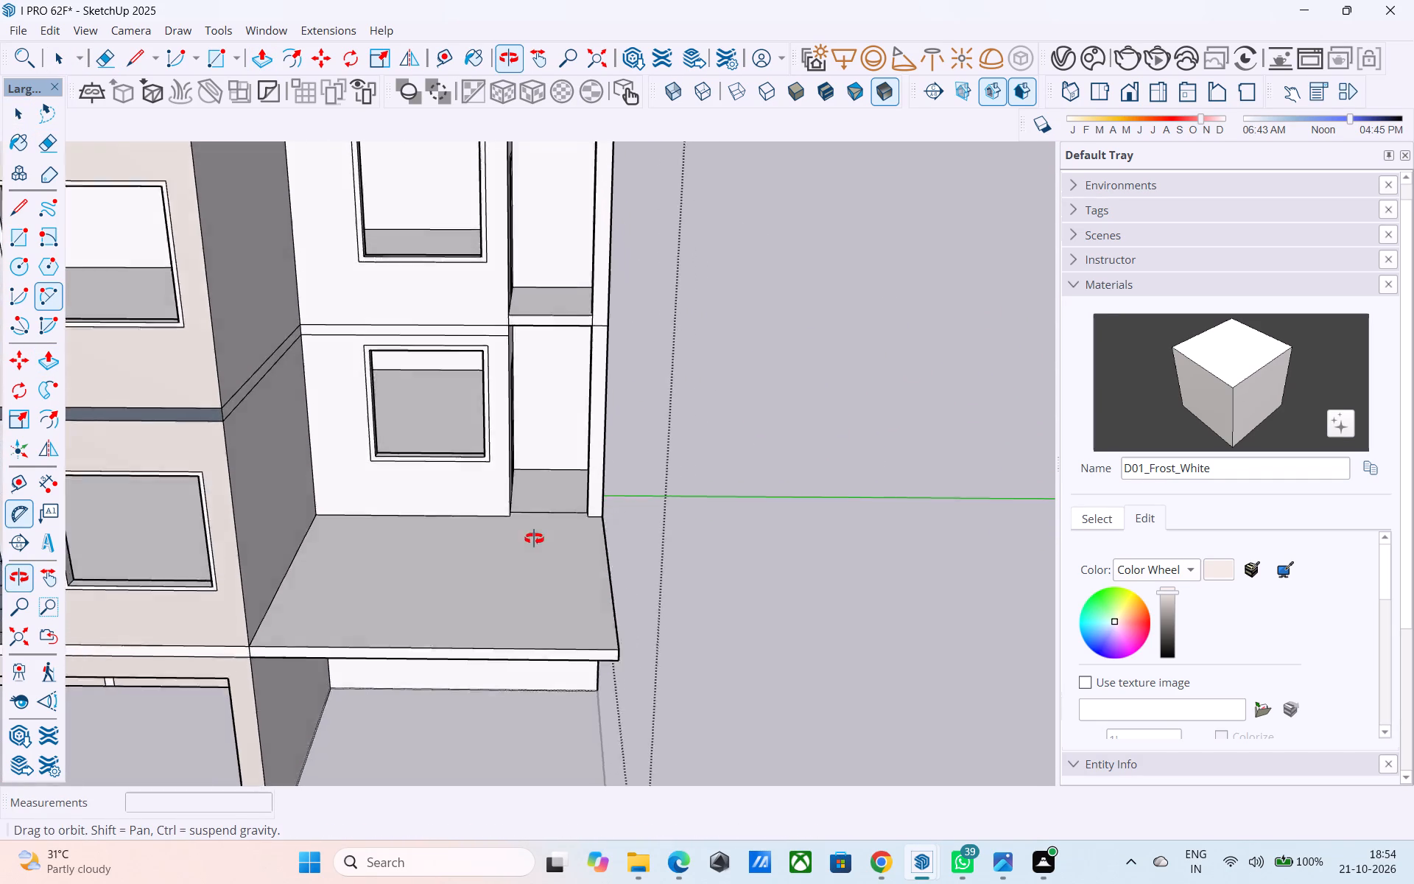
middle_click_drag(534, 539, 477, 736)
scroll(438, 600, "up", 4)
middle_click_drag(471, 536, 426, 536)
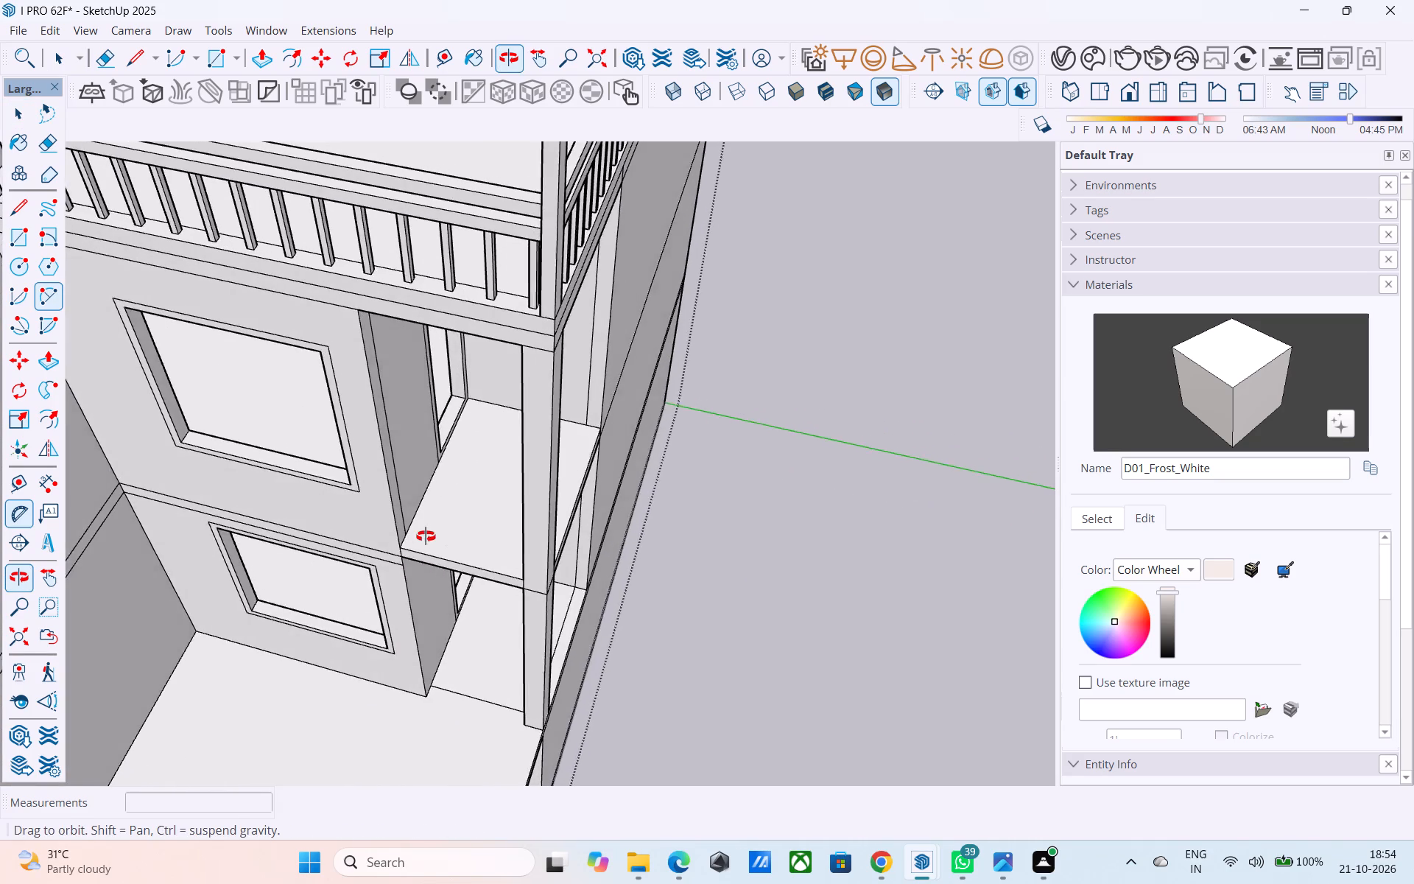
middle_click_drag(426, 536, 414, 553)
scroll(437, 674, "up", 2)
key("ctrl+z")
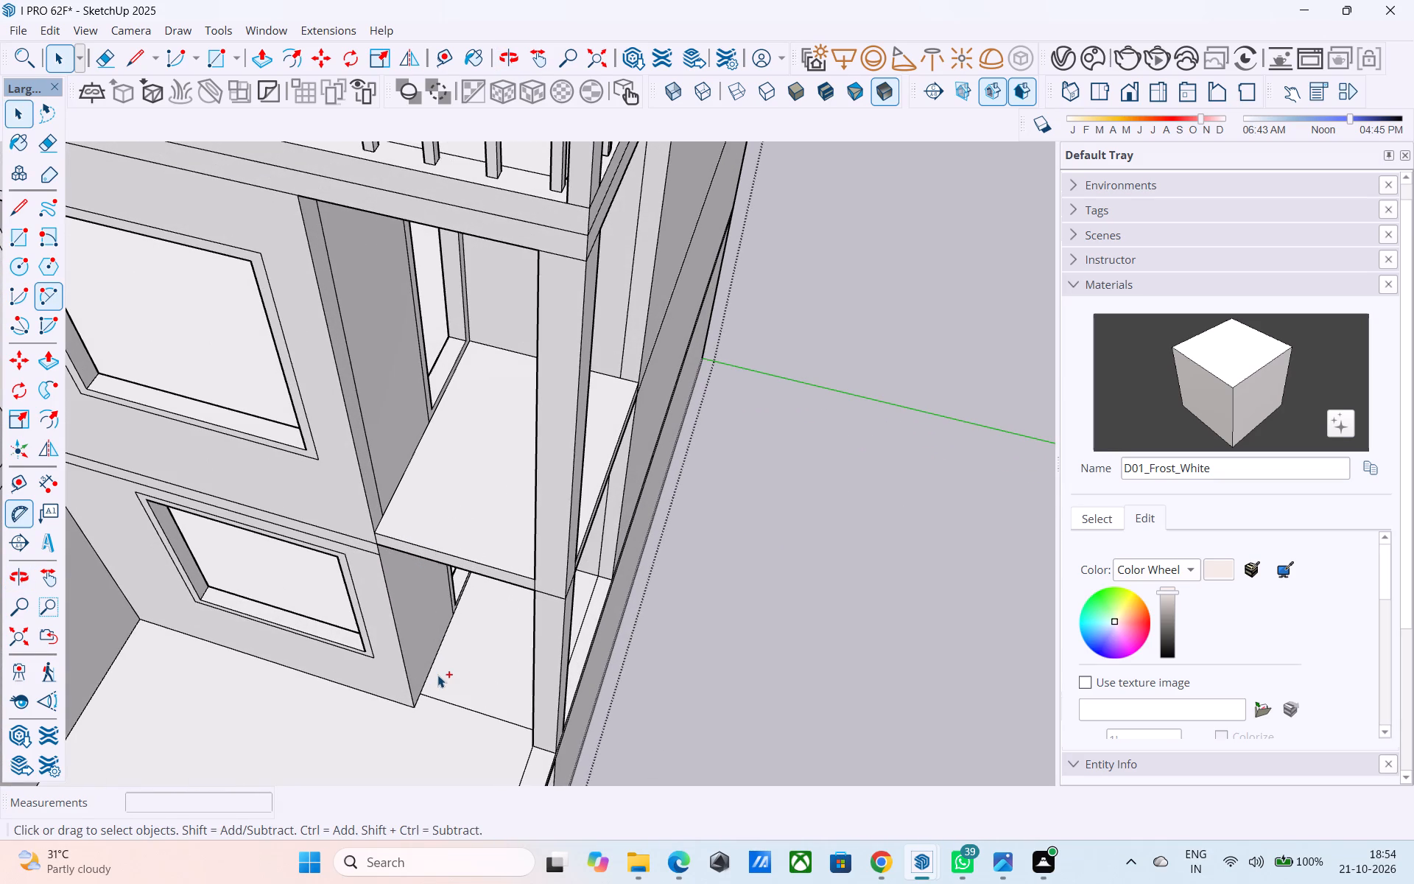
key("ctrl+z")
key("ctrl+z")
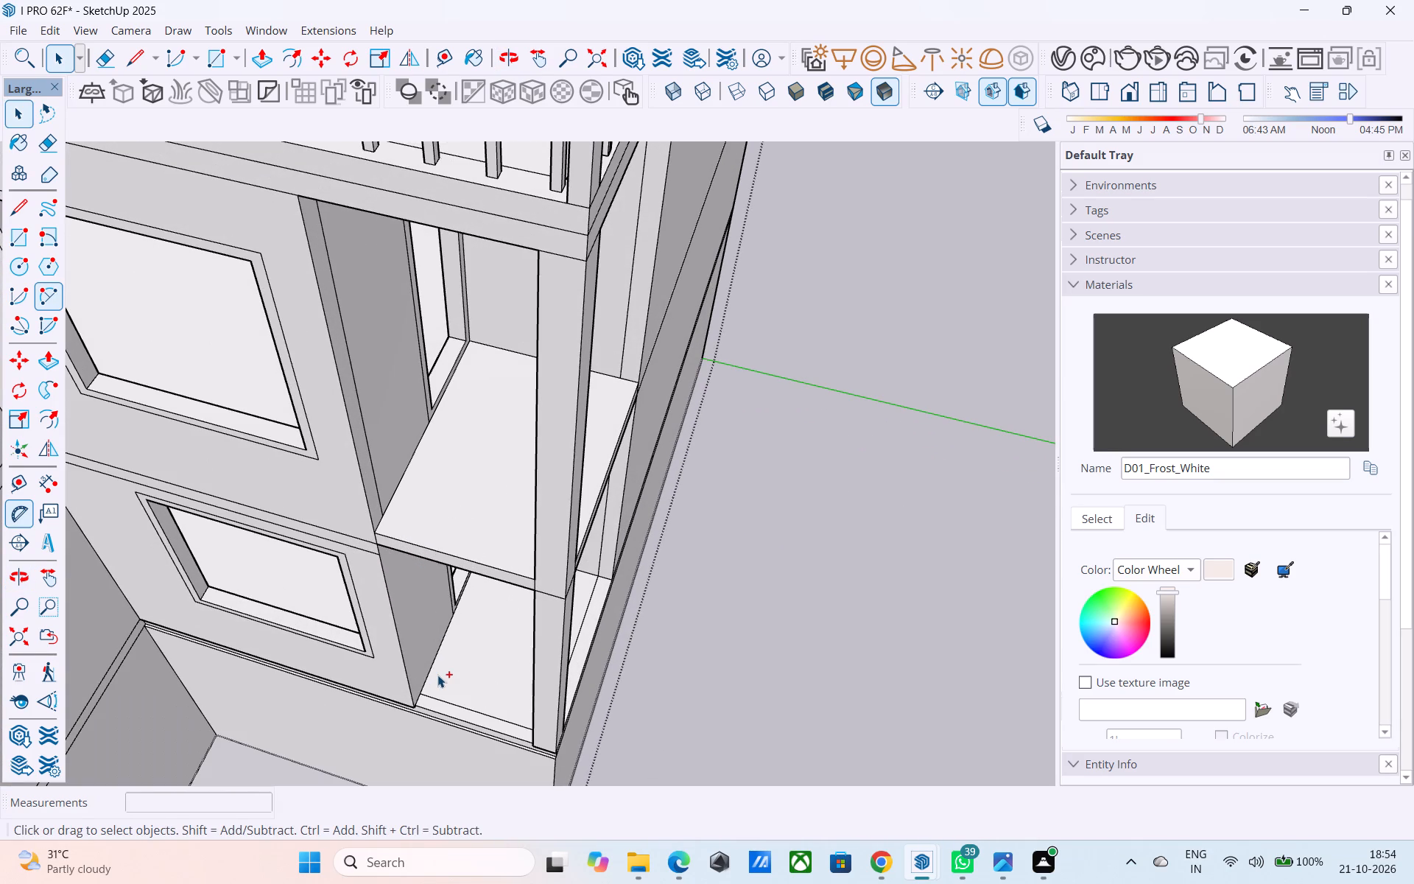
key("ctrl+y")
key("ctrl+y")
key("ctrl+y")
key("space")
Draw a line across the second-floor balcony floor, parallel to its front edge, from the side wall to the corner post.
scroll(399, 525, "up", 2)
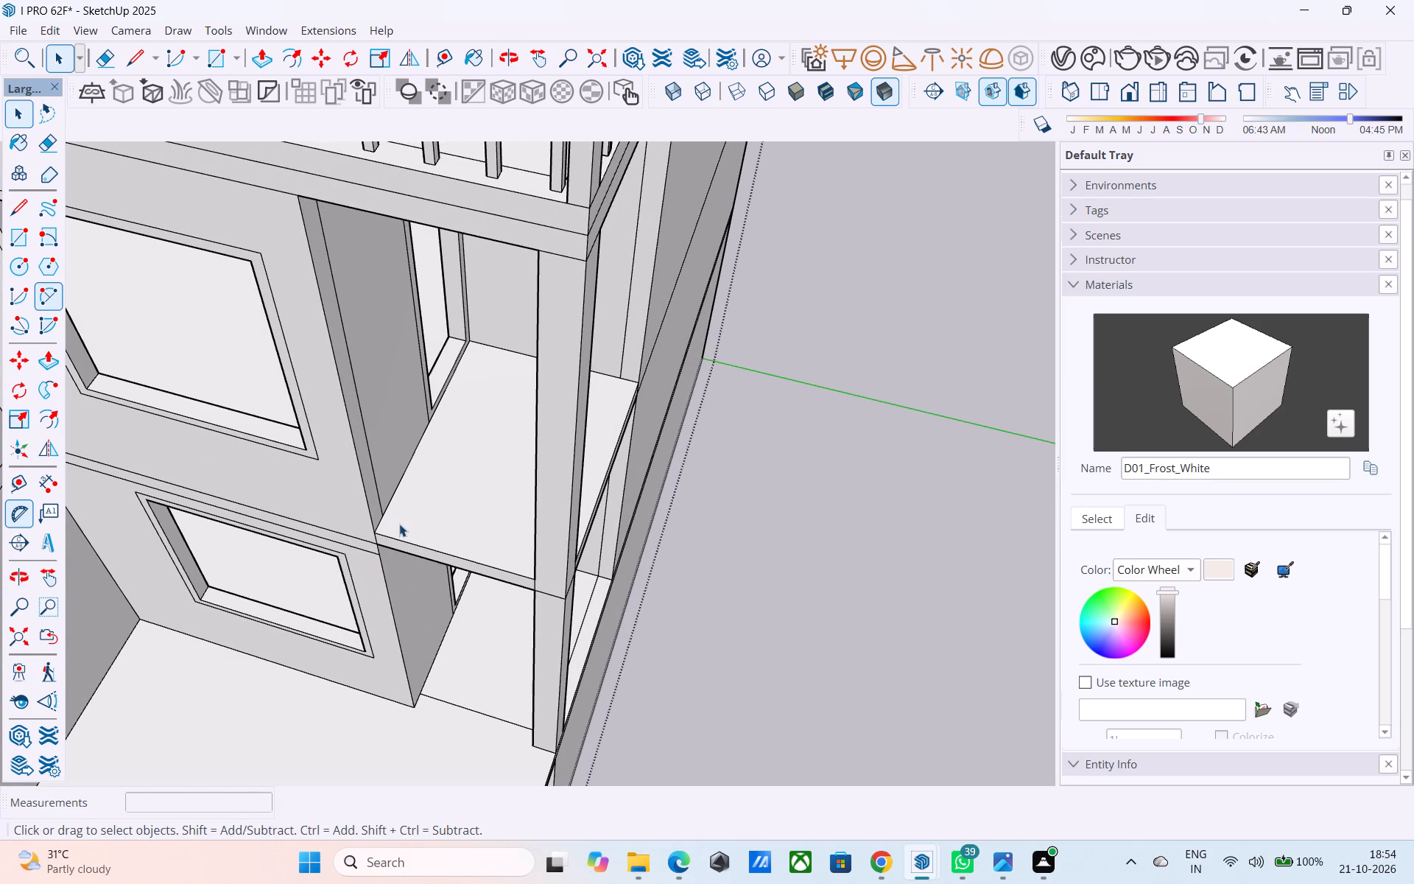
scroll(399, 524, "up", 5)
middle_click_drag(353, 536, 334, 525)
scroll(334, 525, "up", 1)
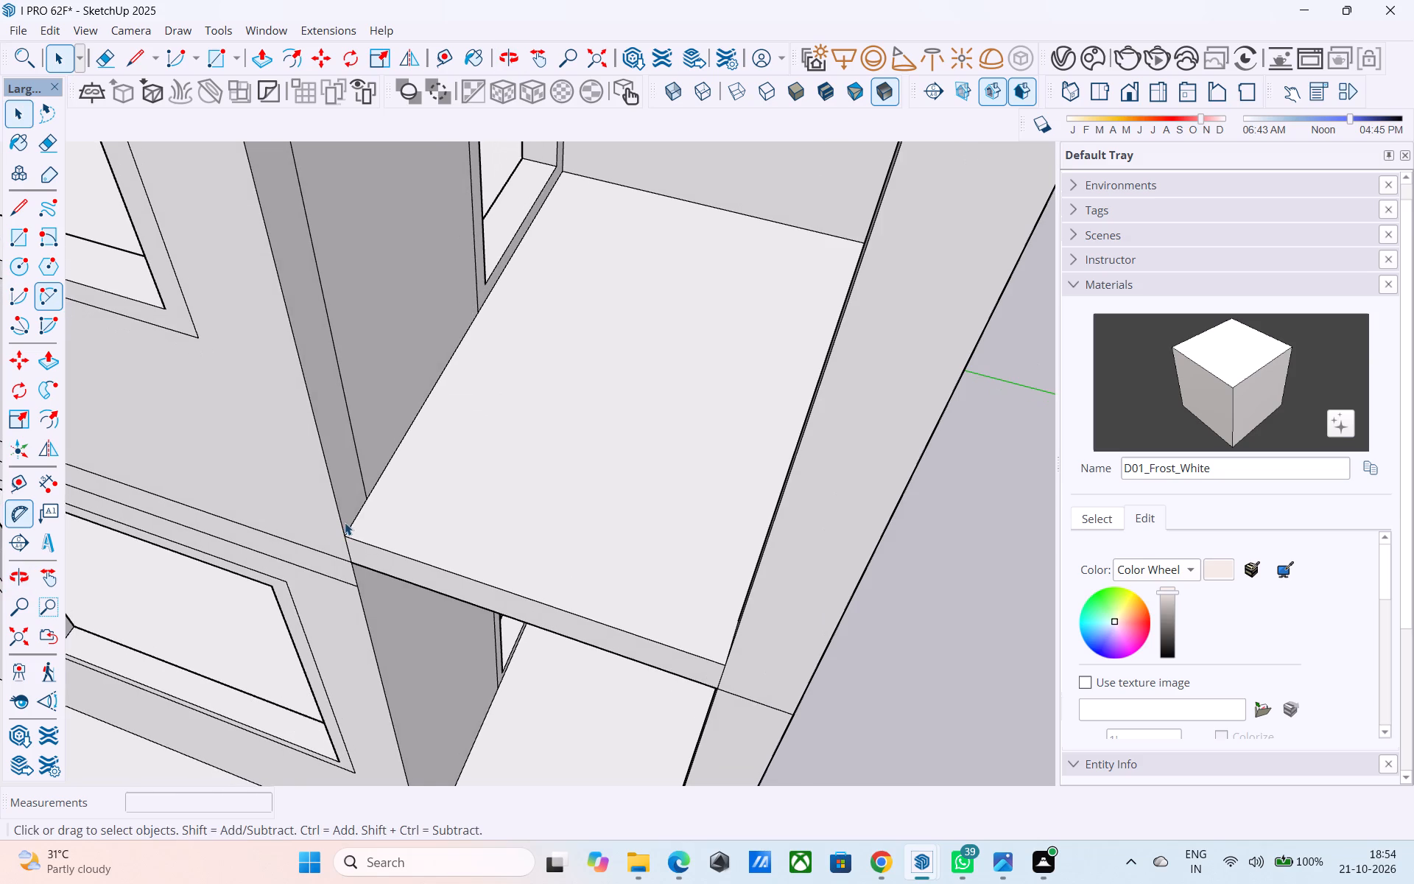
key("l")
left_click(356, 518)
middle_click_drag(476, 541, 706, 519)
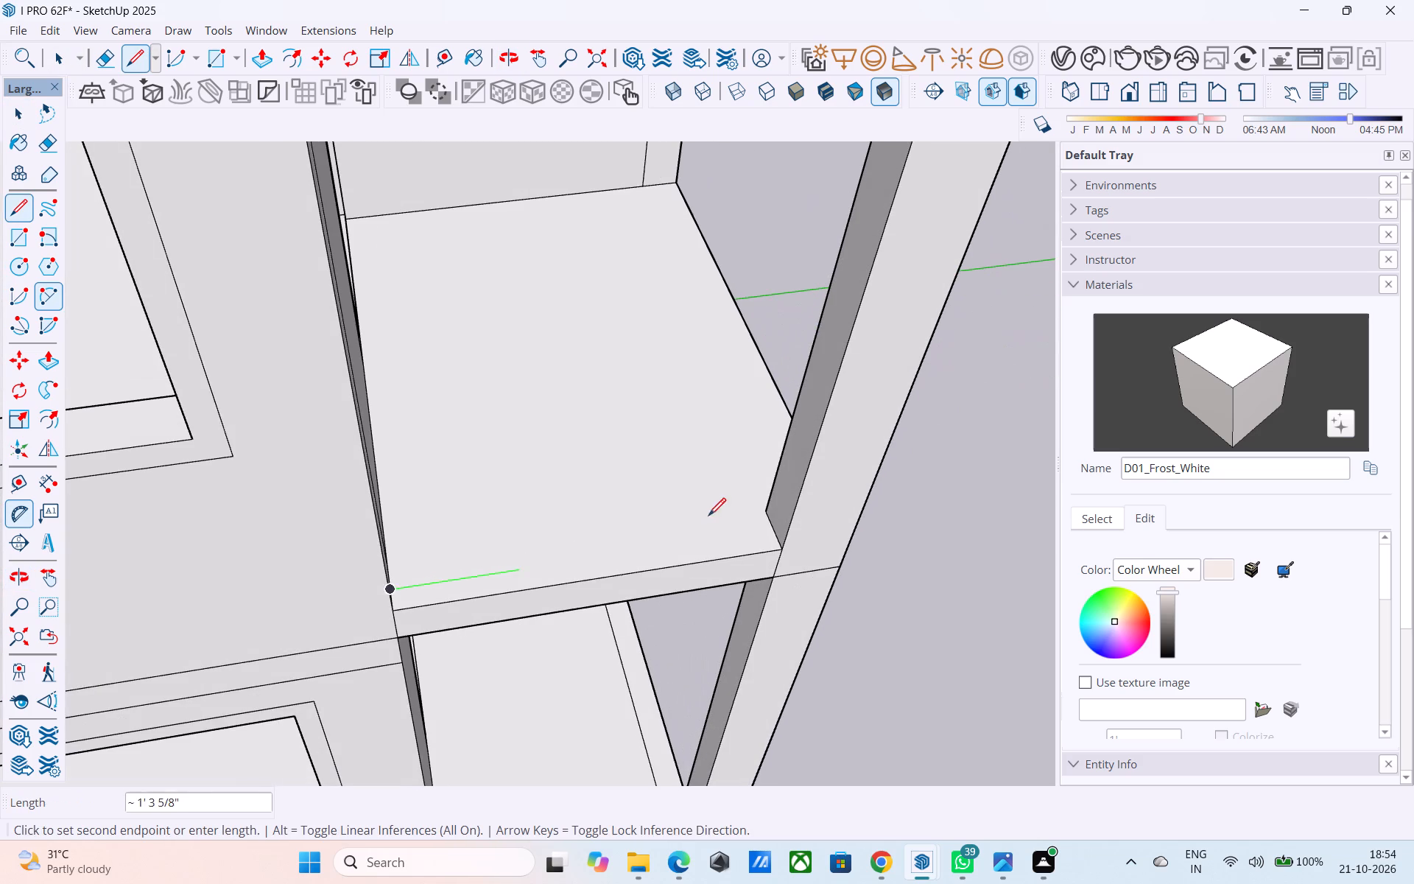
left_click(770, 526)
middle_click_drag(757, 527, 652, 550)
key("space")
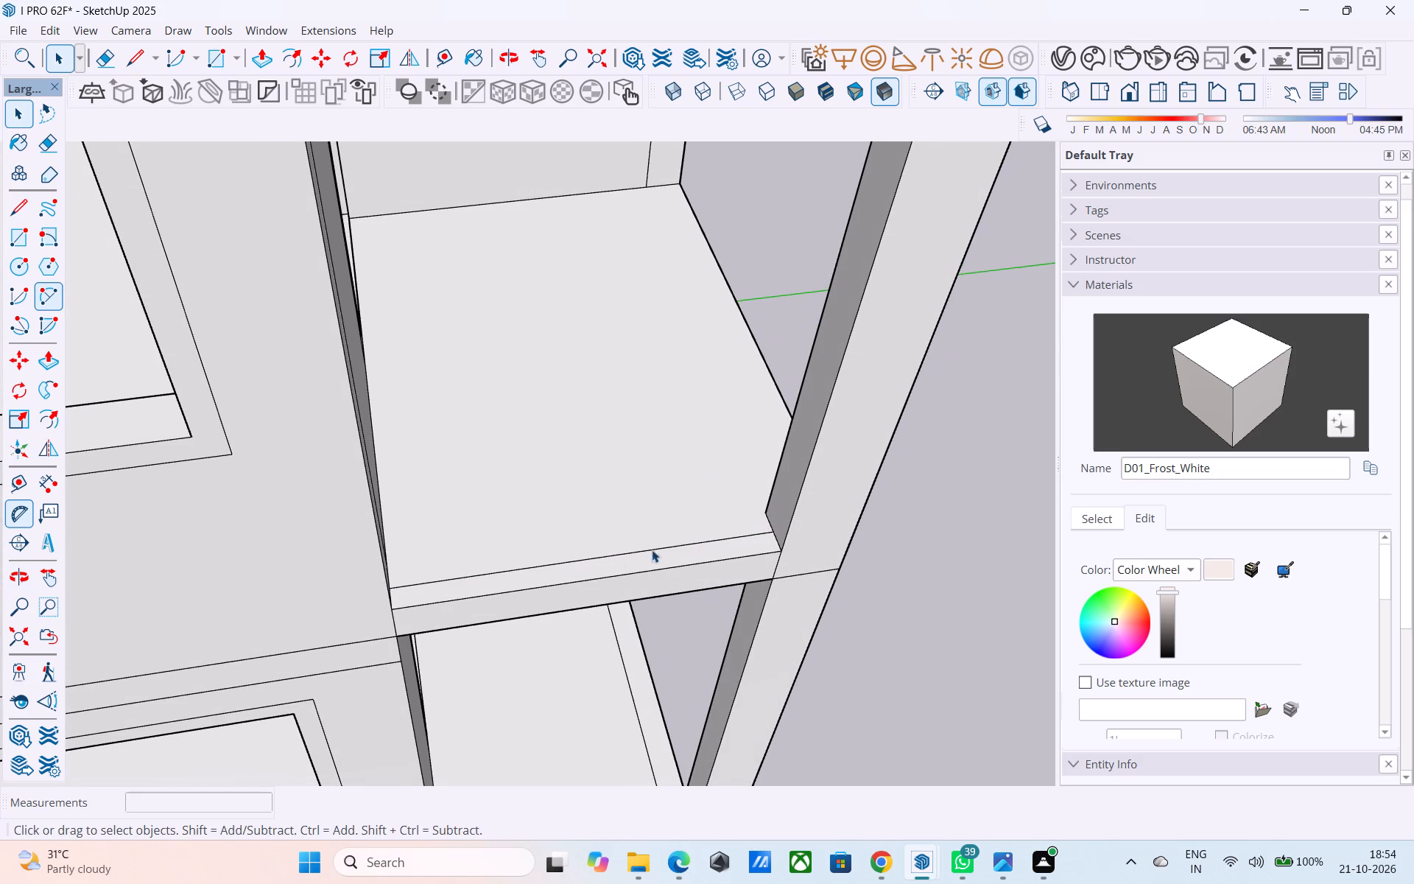
Copy the short edge at the wall end of the balcony's front strip 3' up the side wall.
middle_click_drag(652, 550, 545, 564)
middle_click_drag(533, 564, 340, 558)
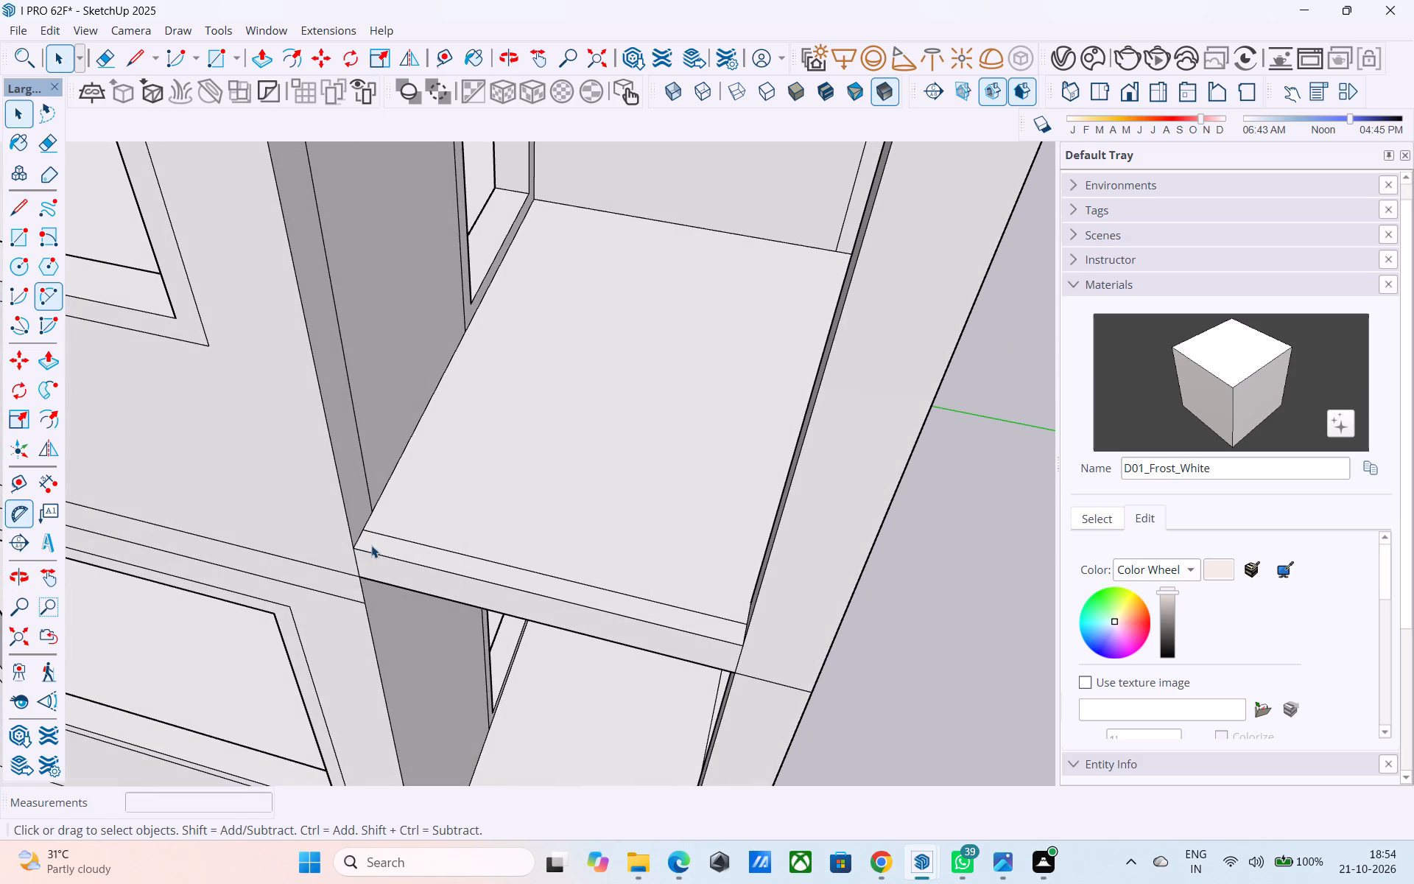
left_click(371, 545)
key("m")
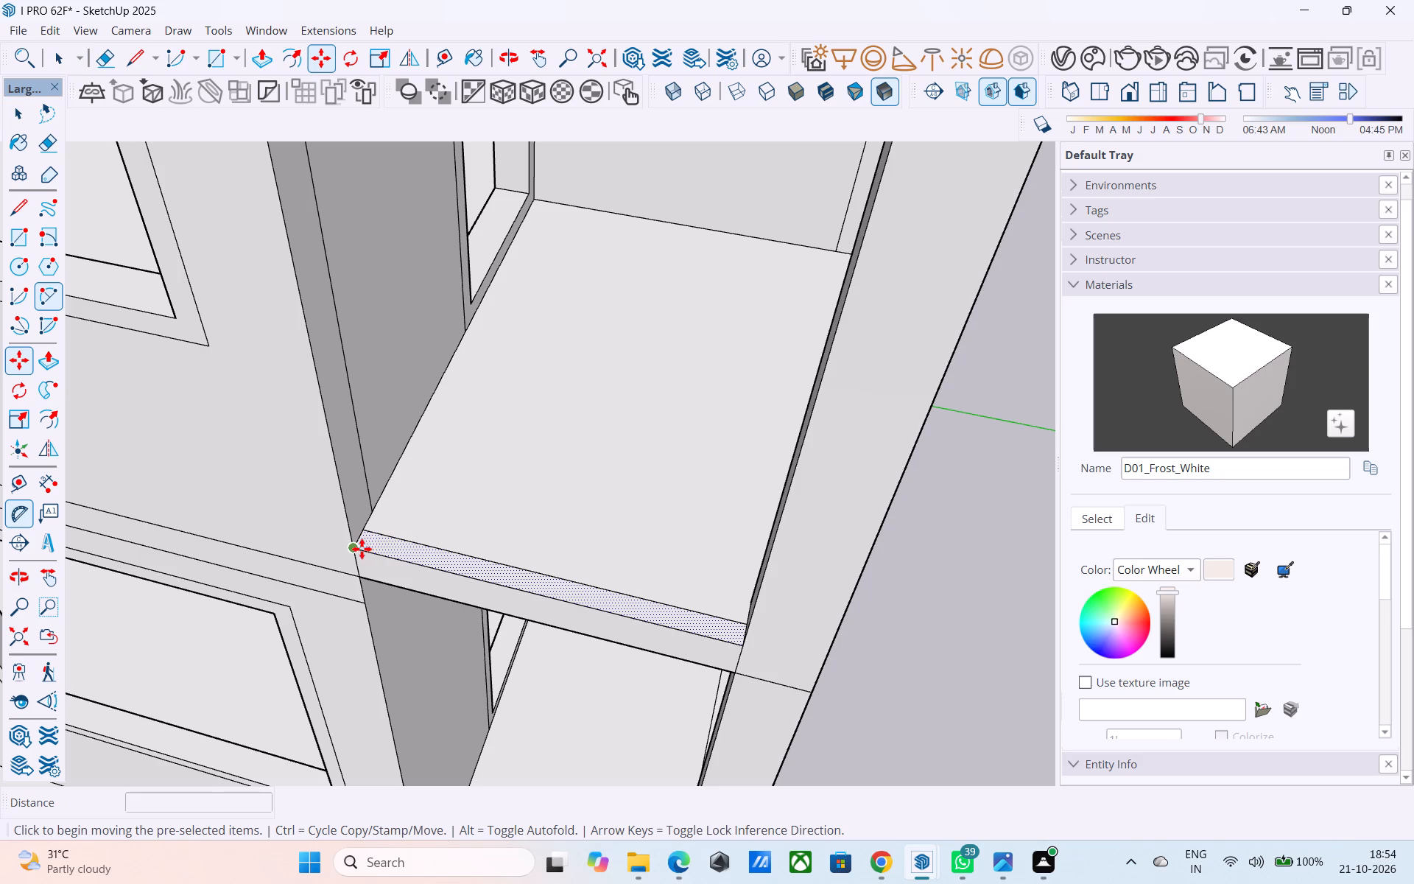
scroll(362, 548, "up", 3)
key("space")
left_click(357, 536)
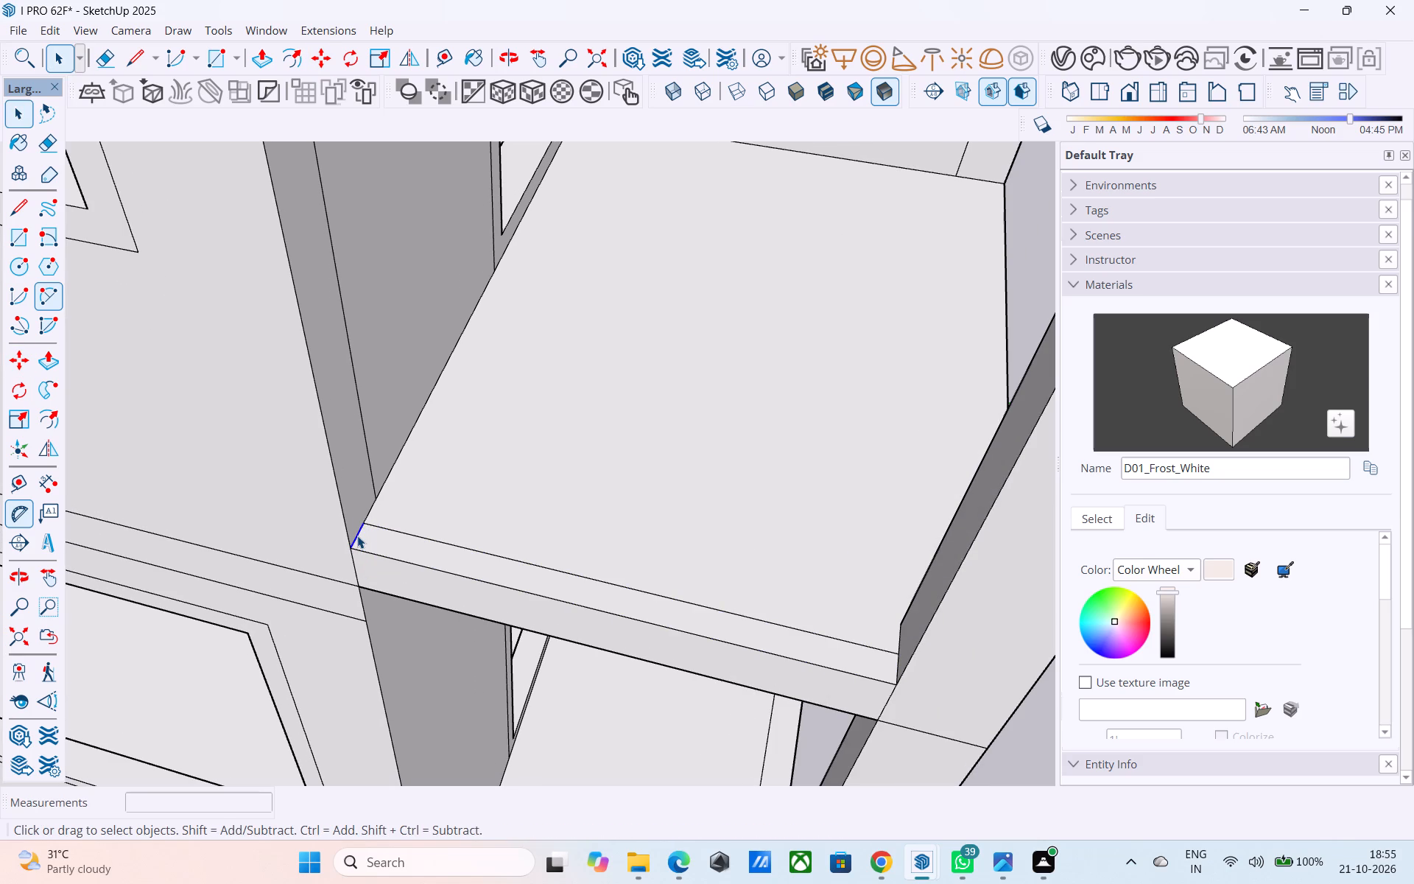
key("m")
left_click(345, 548)
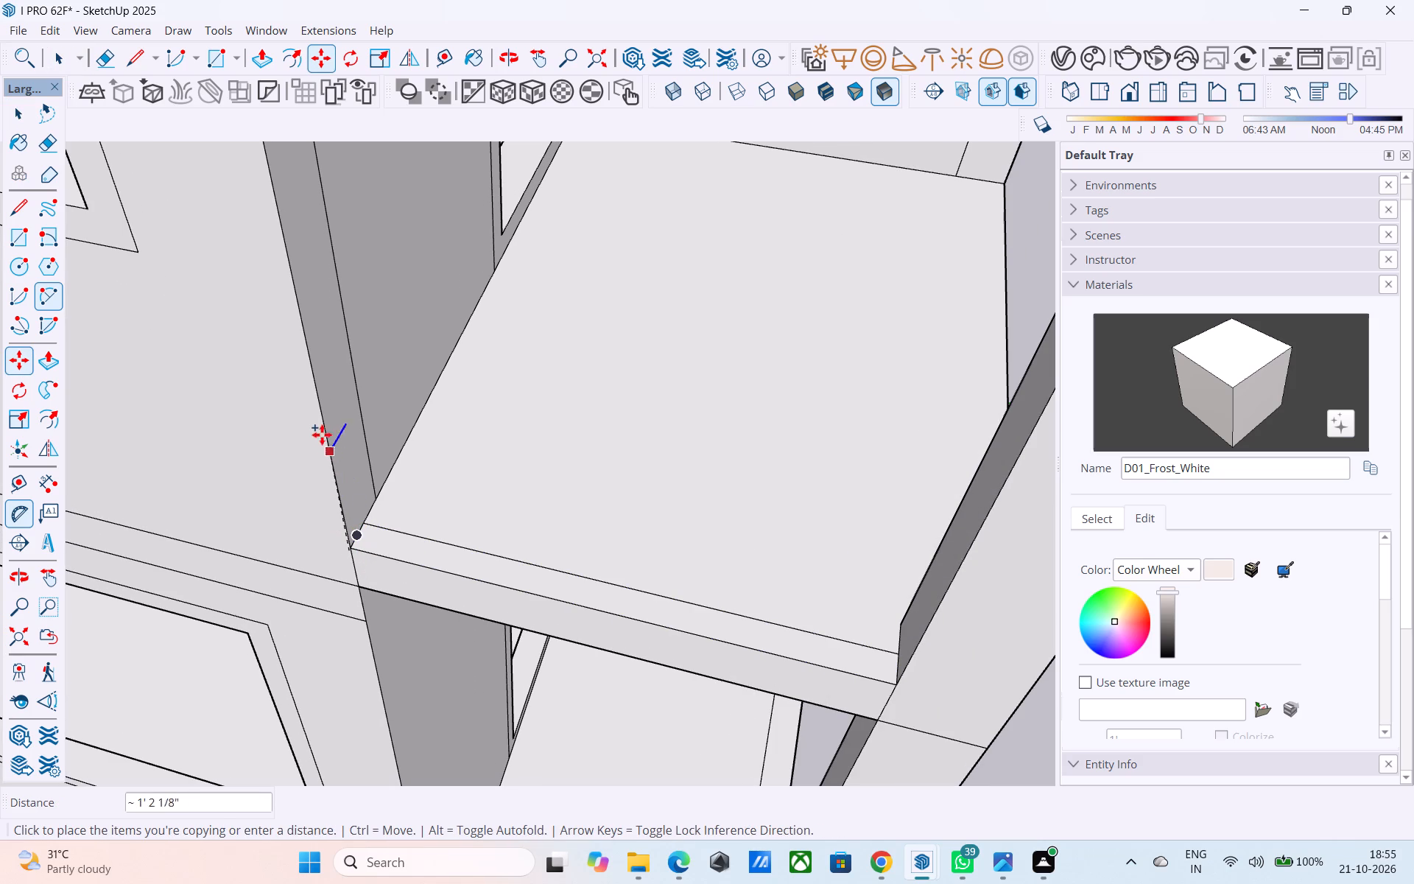
type("3'")
key("Return")
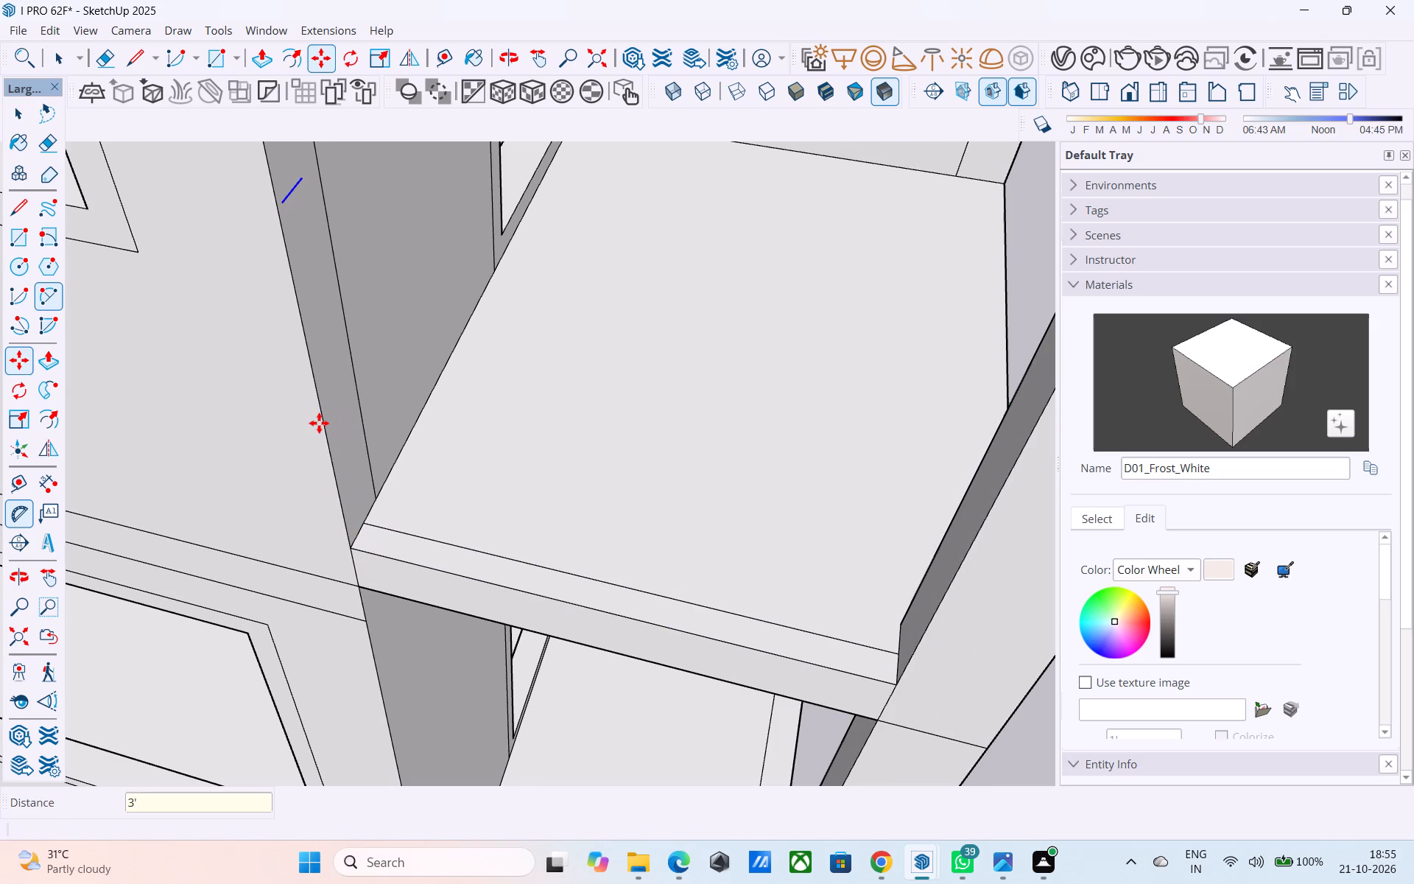
scroll(319, 423, "down", 6)
middle_click_drag(320, 426, 231, 570)
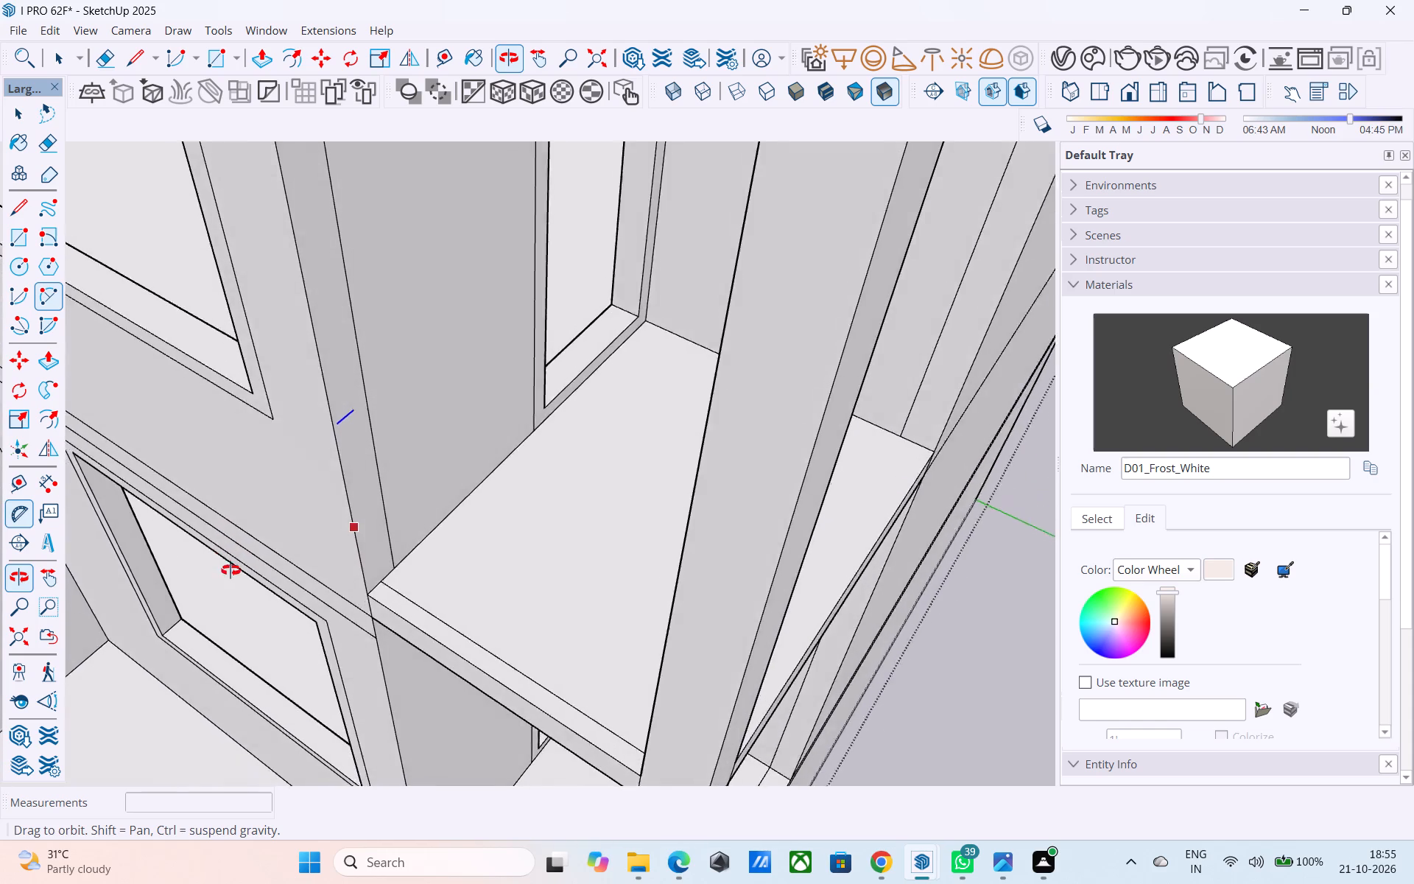
middle_click_drag(231, 570, 190, 555)
scroll(303, 467, "up", 6)
middle_click_drag(326, 453, 476, 673)
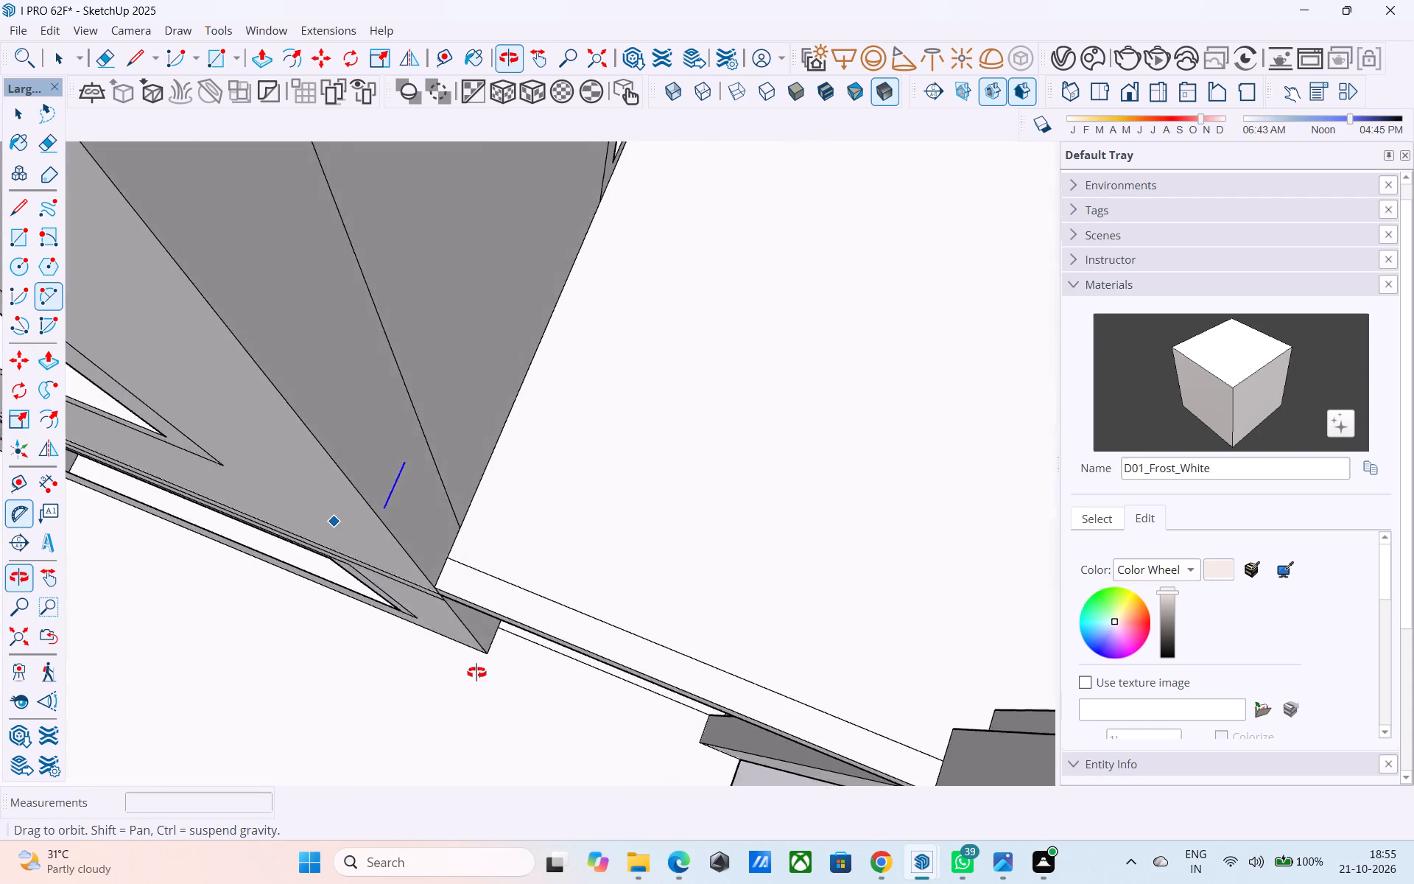
middle_click_drag(476, 673, 330, 439)
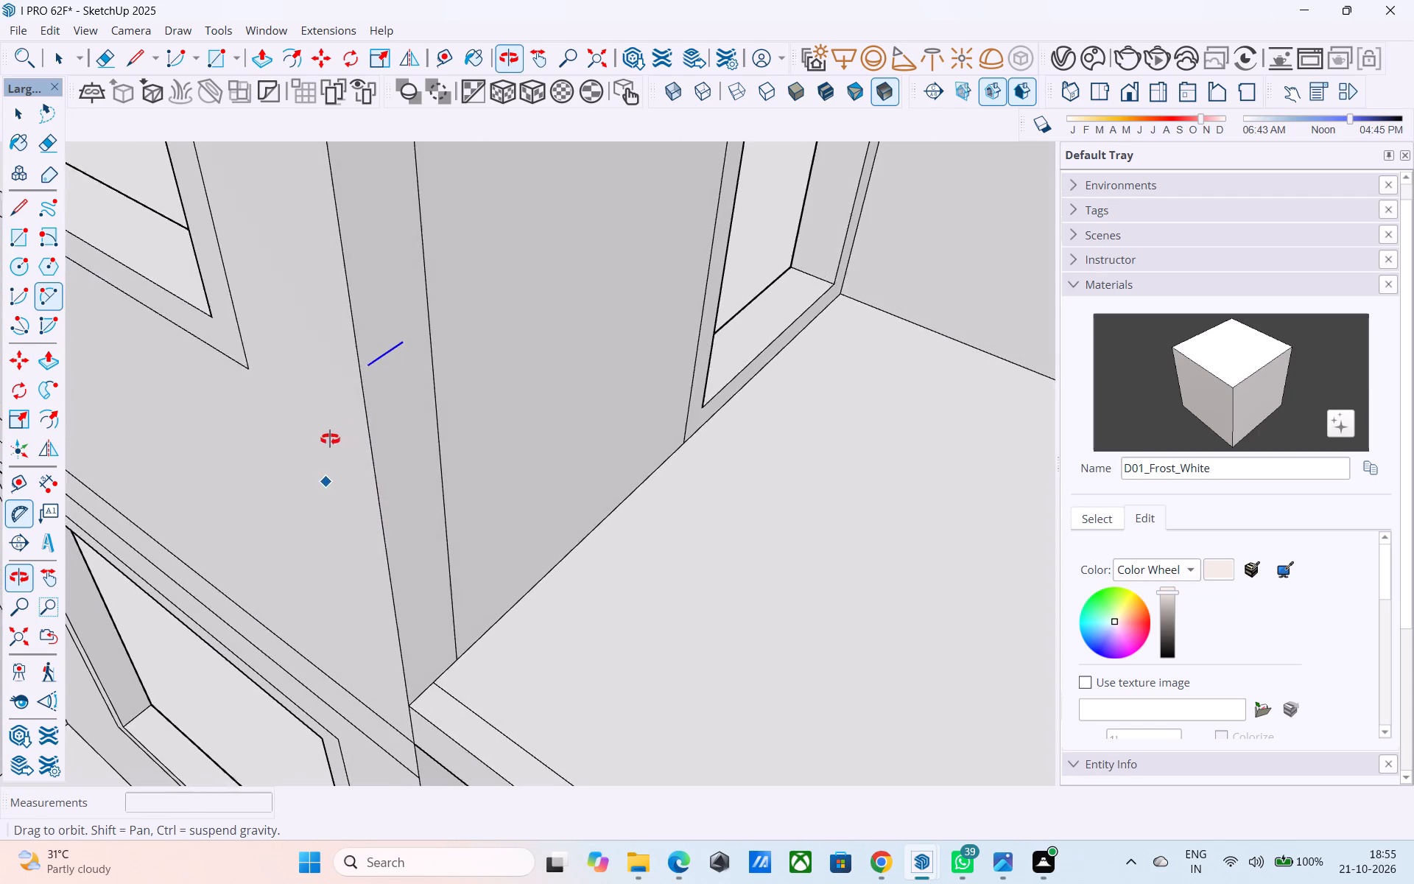
Undo the last edge copy and copy the front strip's short wall-end edge 3' up the side wall from its outer corner.
middle_click_drag(330, 439, 310, 441)
key("ctrl+z")
key("space")
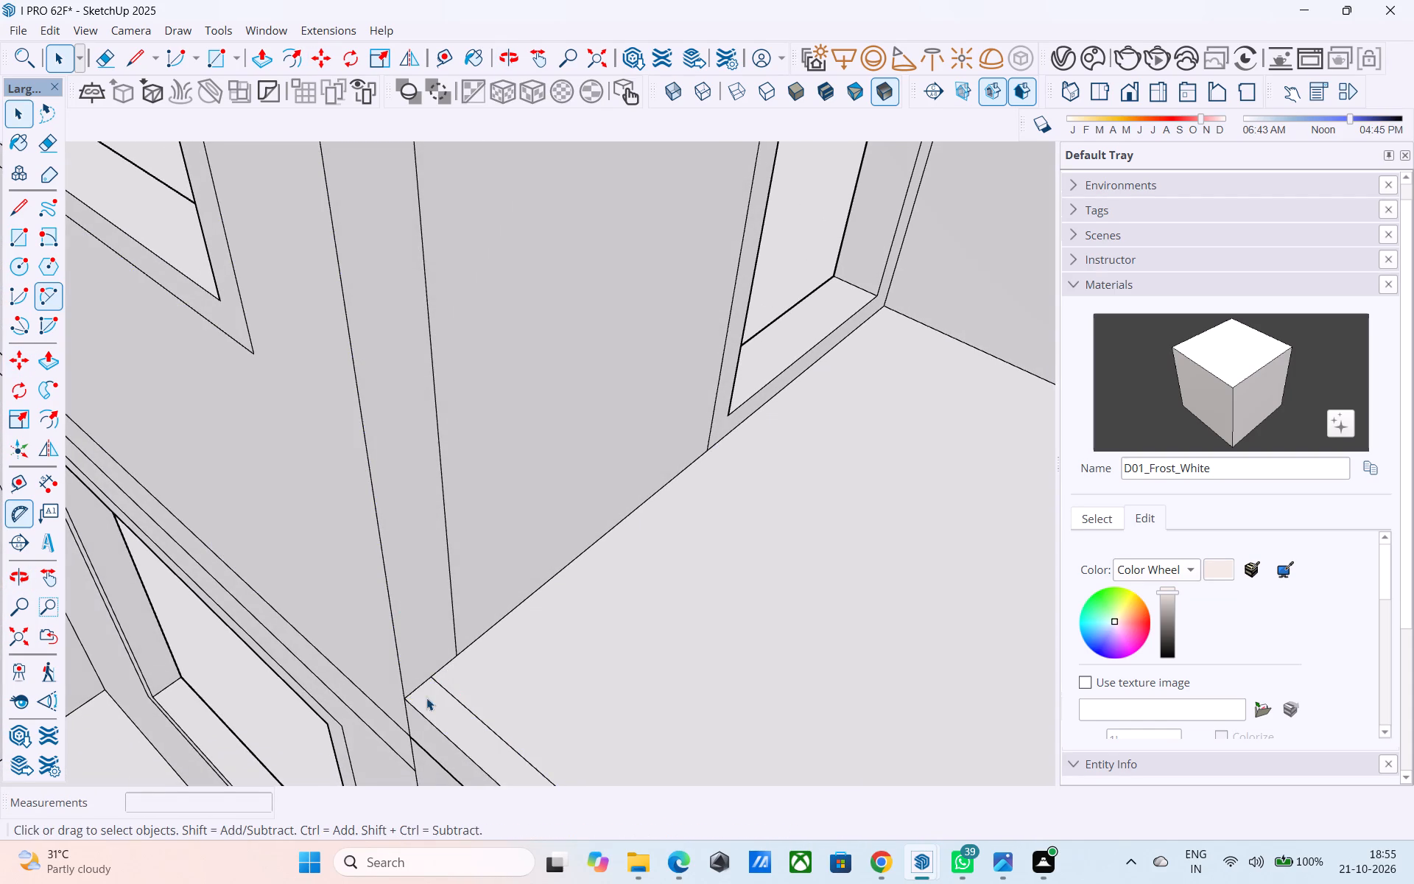
scroll(426, 698, "up", 3)
left_click(400, 694)
key("m")
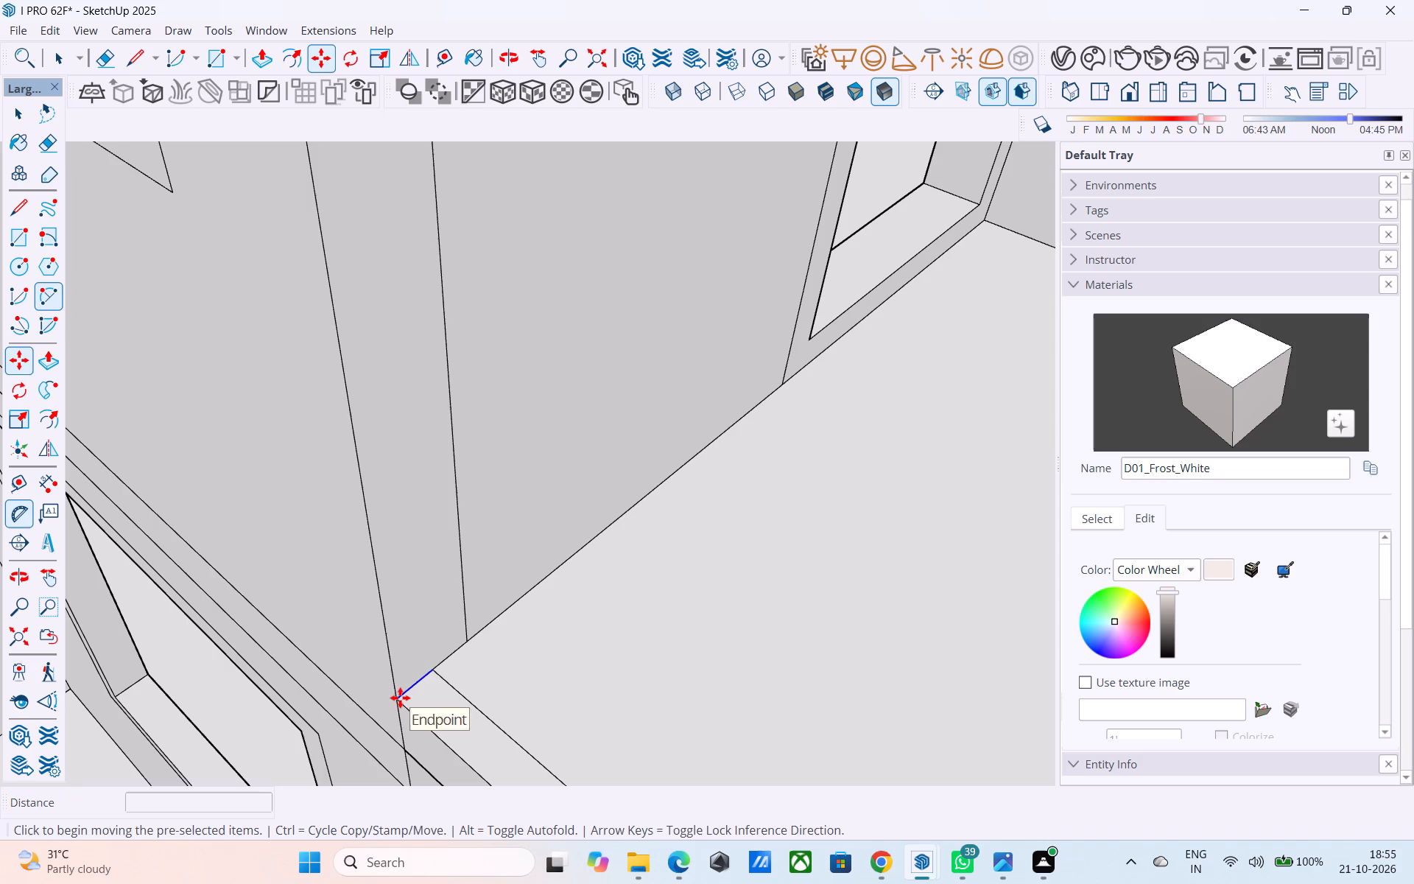
left_click(398, 698)
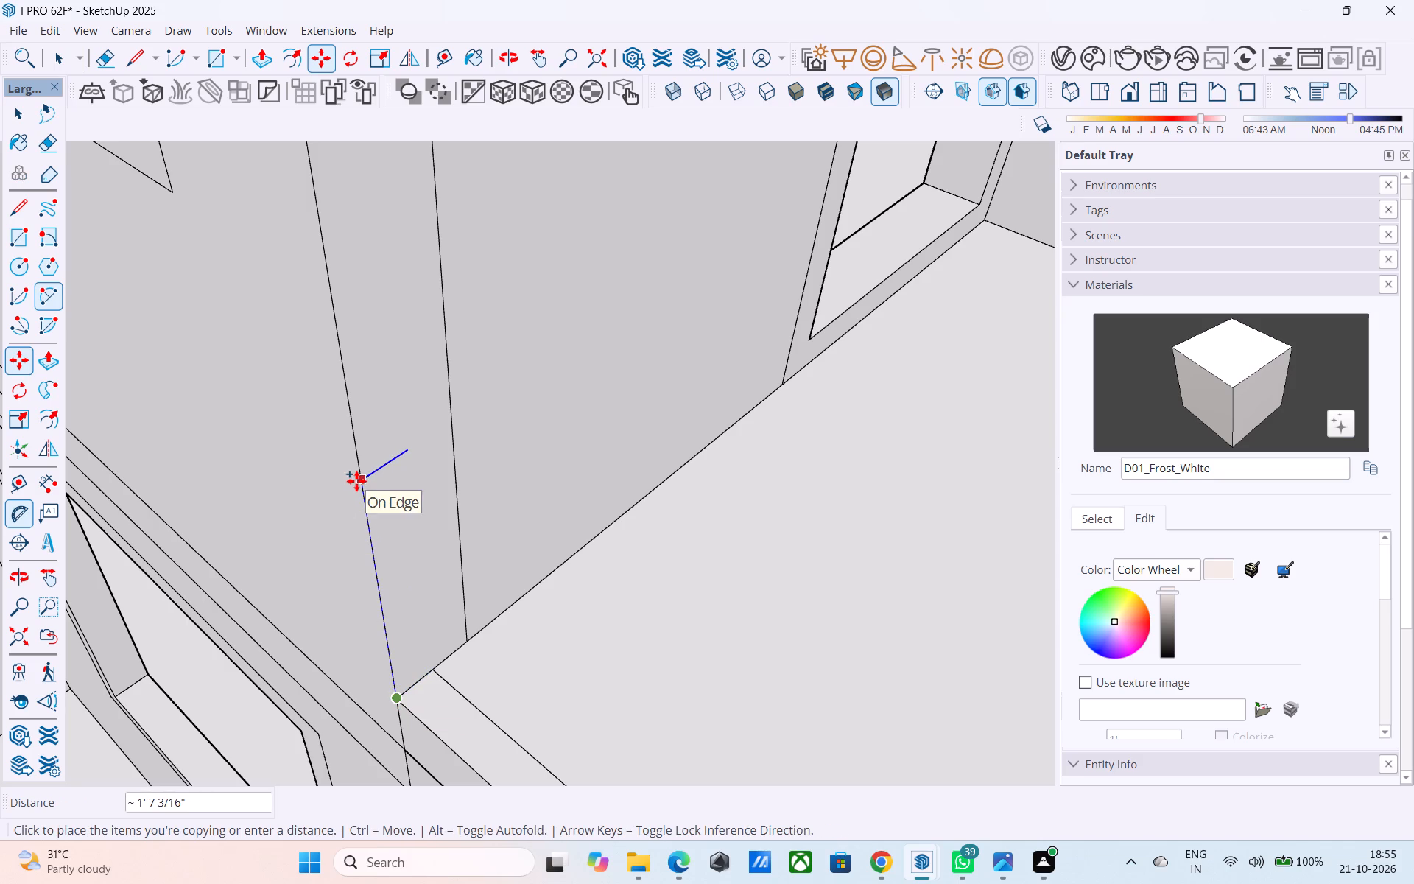
type("3'")
key("Return")
scroll(356, 481, "down", 6)
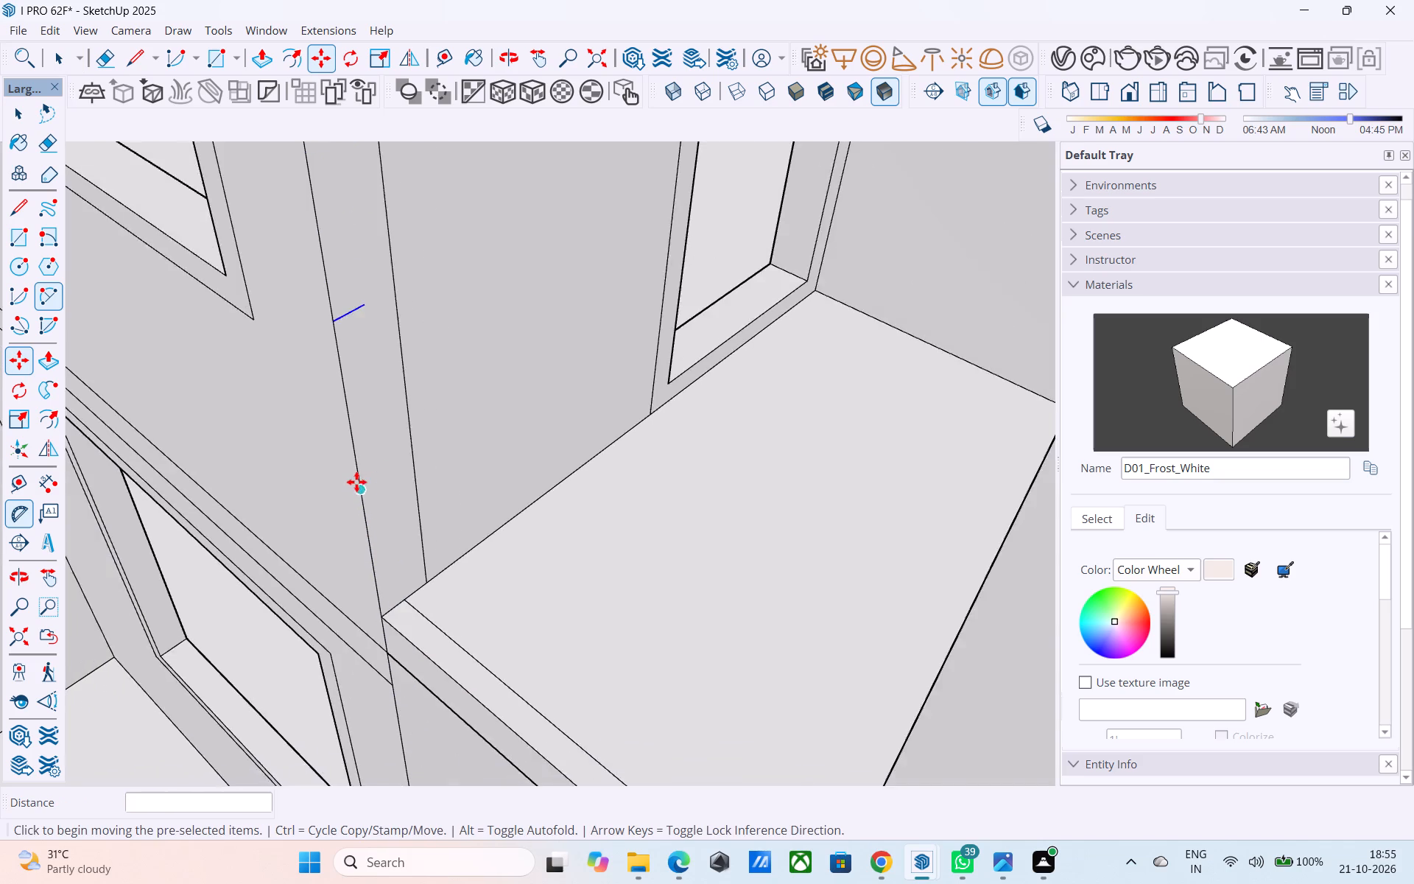
Copy the short floor edge at the wall end of the second-floor balcony's other open side 3' up the wall.
scroll(356, 482, "down", 12)
middle_click_drag(353, 477, 381, 451)
scroll(748, 430, "up", 6)
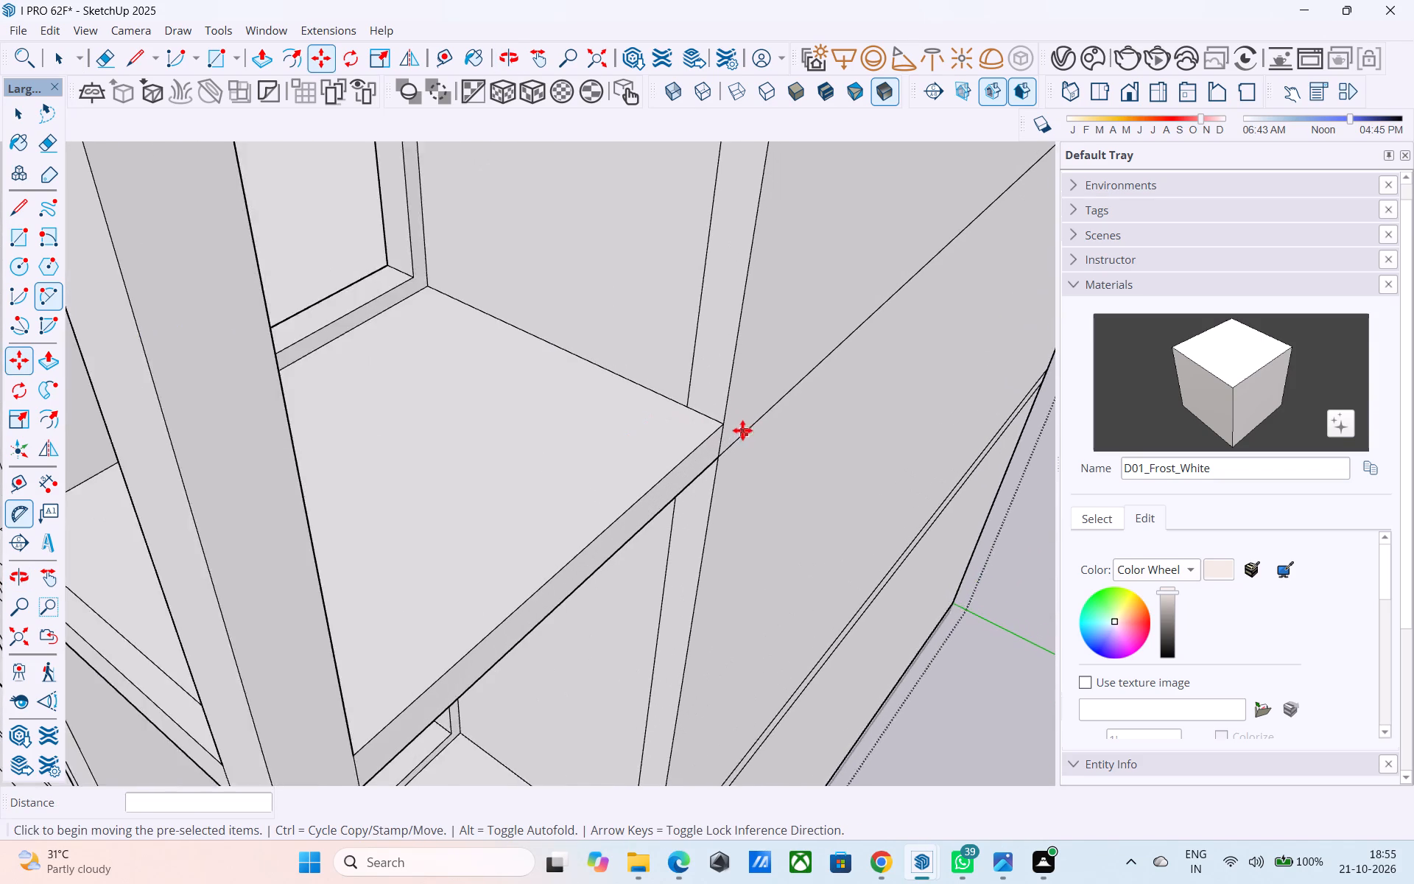
scroll(742, 430, "up", 3)
key("space")
left_click(715, 419)
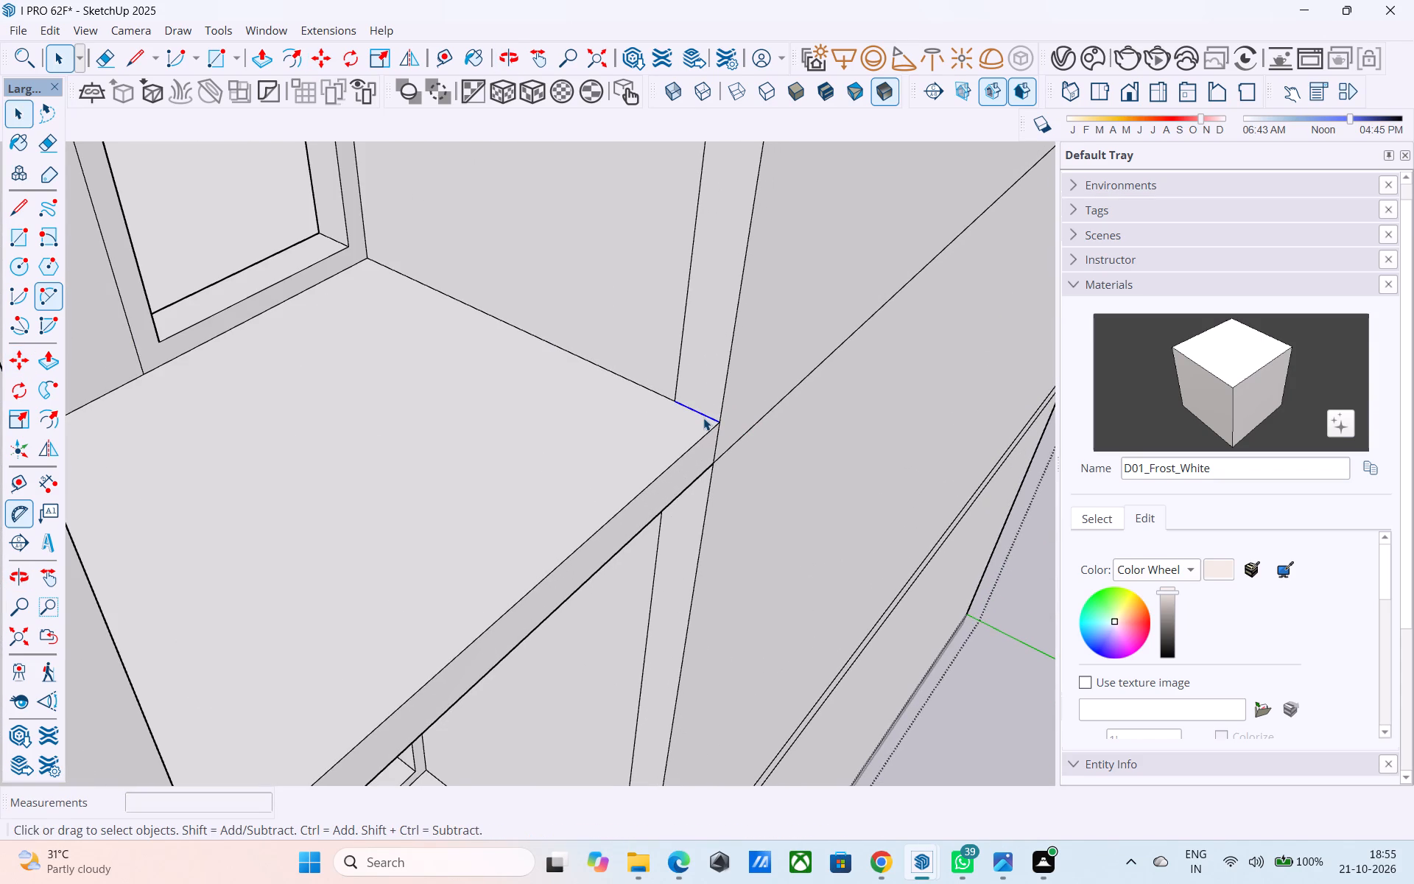
key("m")
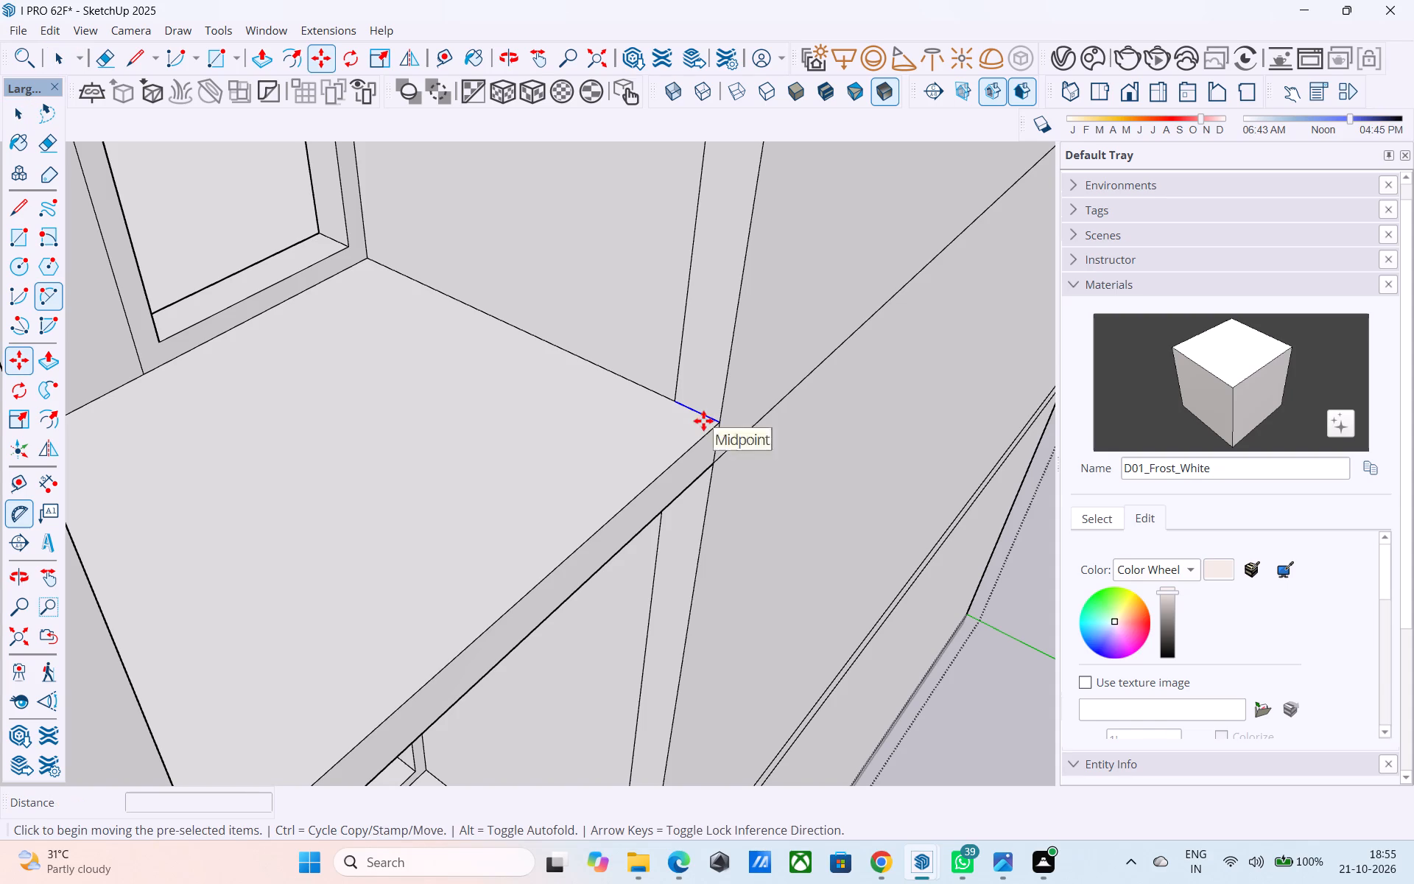
left_click(718, 421)
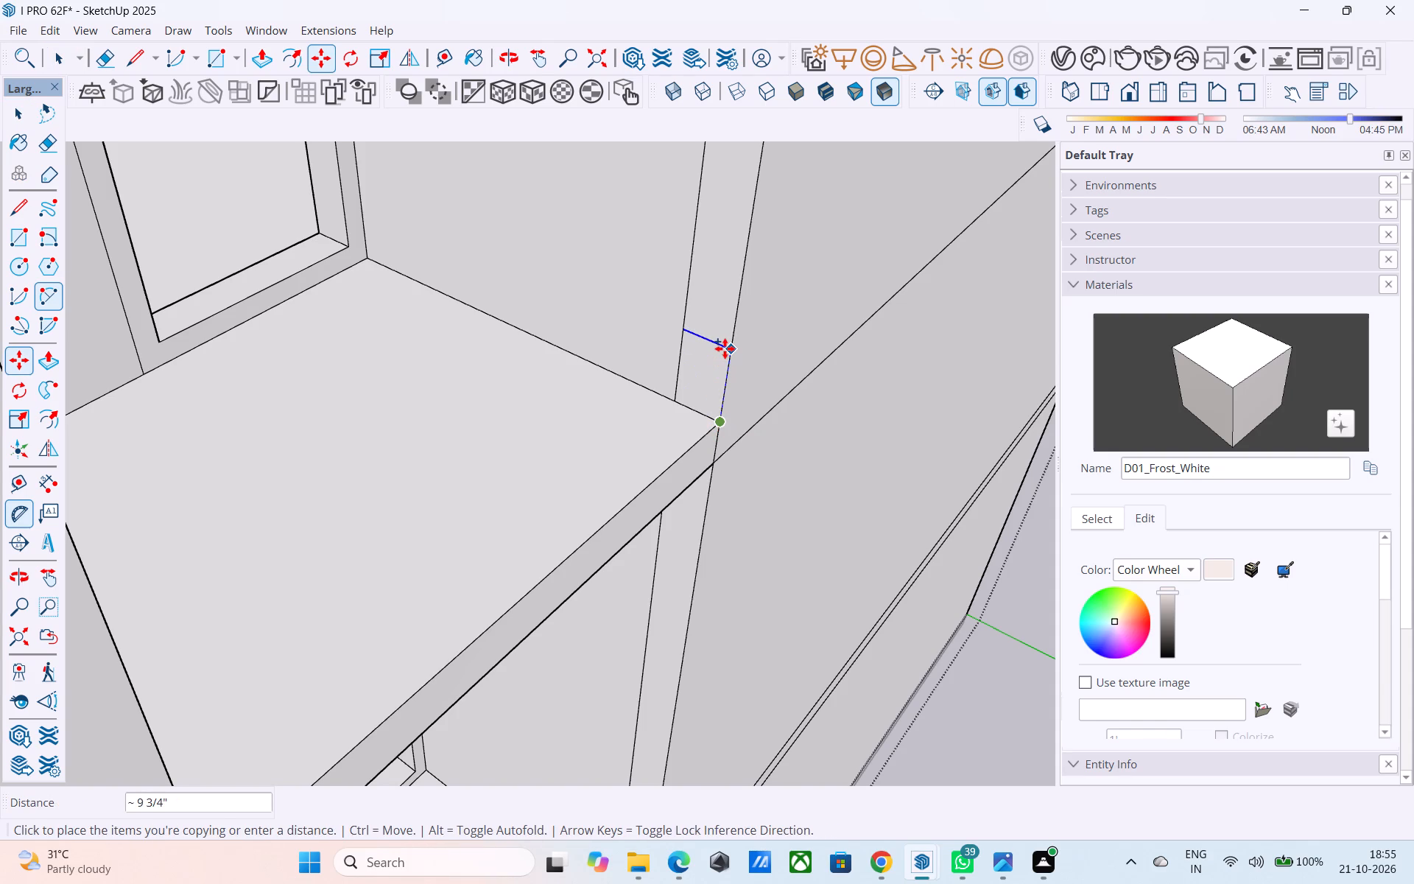
type("3'")
key("Return")
Draw a 3' vertical line on the front strip's side wall from the raised edge's inner end down to the strip line.
scroll(724, 348, "down", 5)
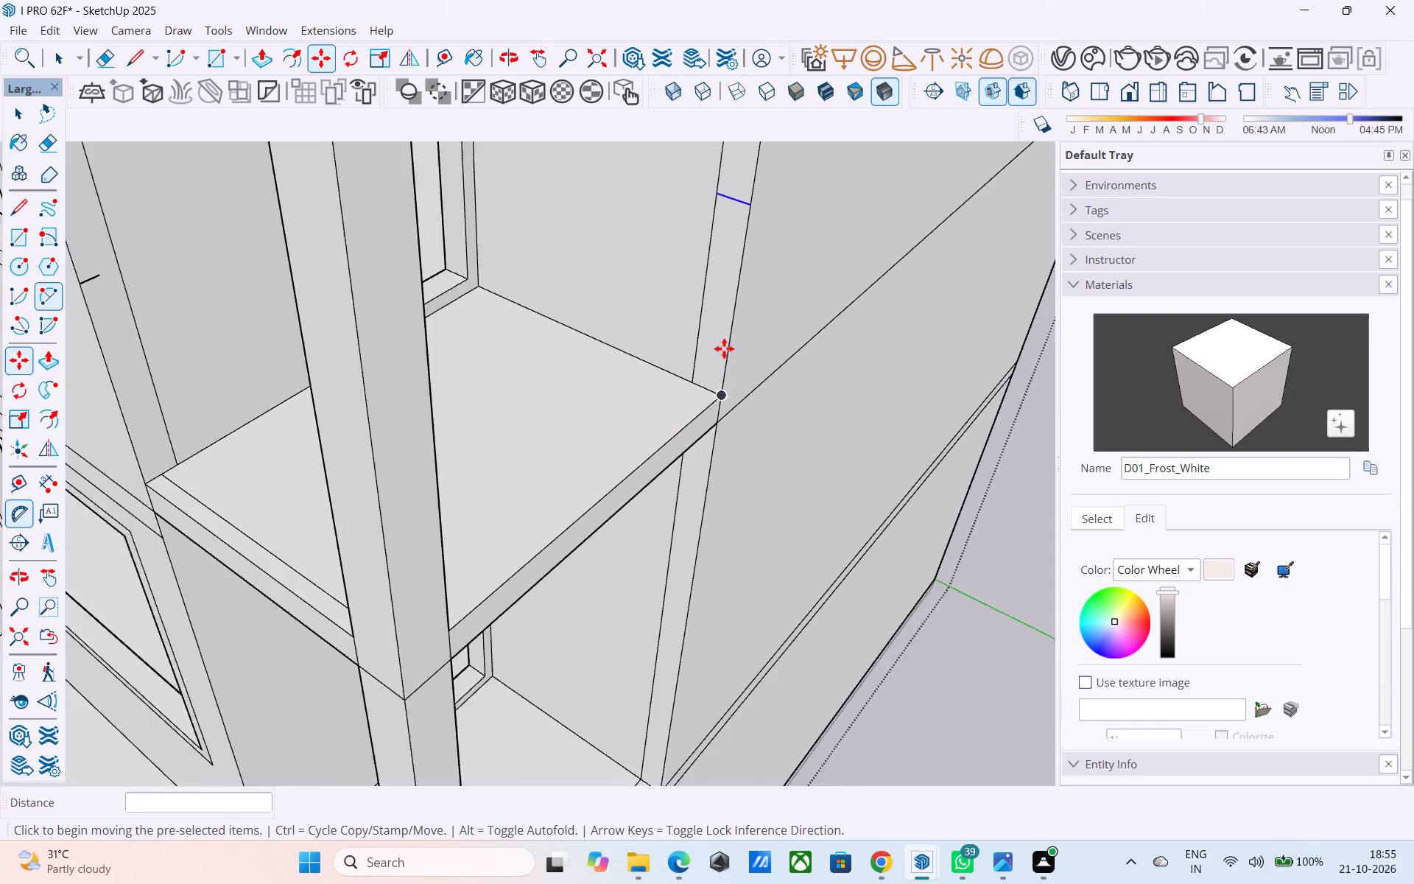
scroll(724, 348, "down", 5)
middle_click_drag(721, 373, 714, 490, "shift")
scroll(496, 460, "up", 1)
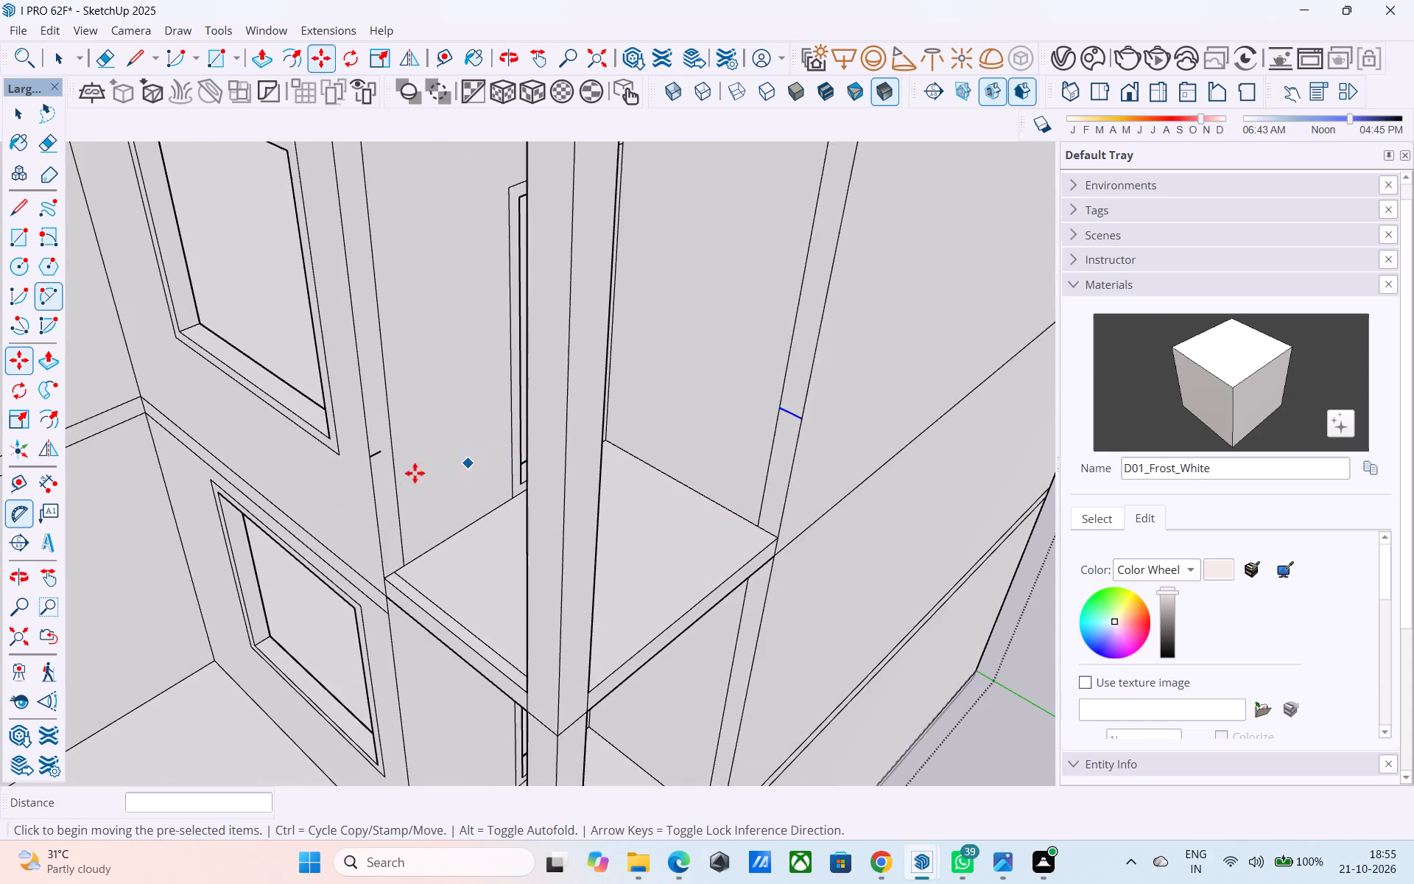
scroll(415, 473, "up", 1)
key("l")
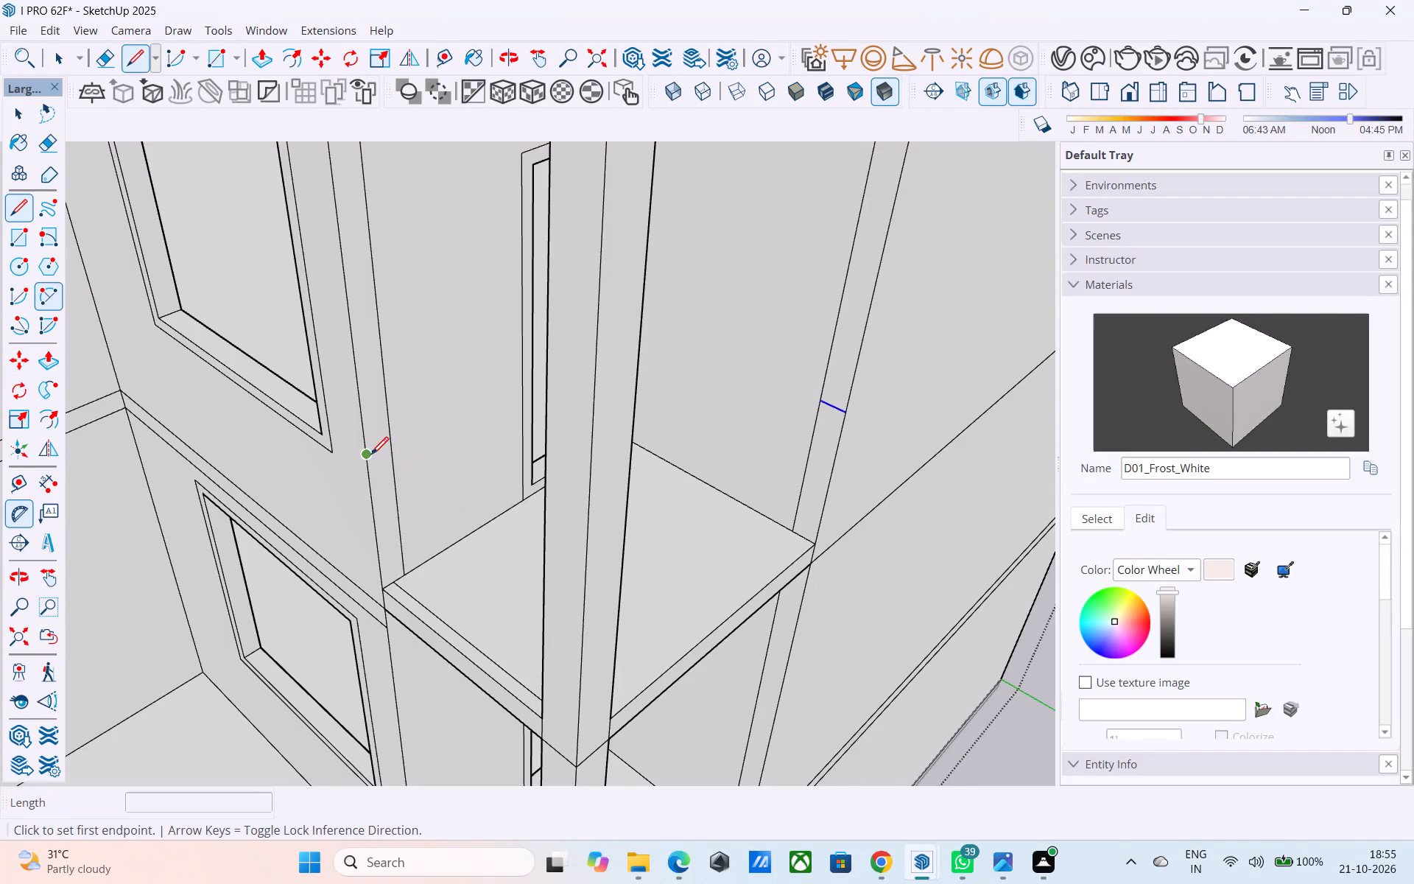
scroll(374, 452, "up", 4)
left_click(376, 452)
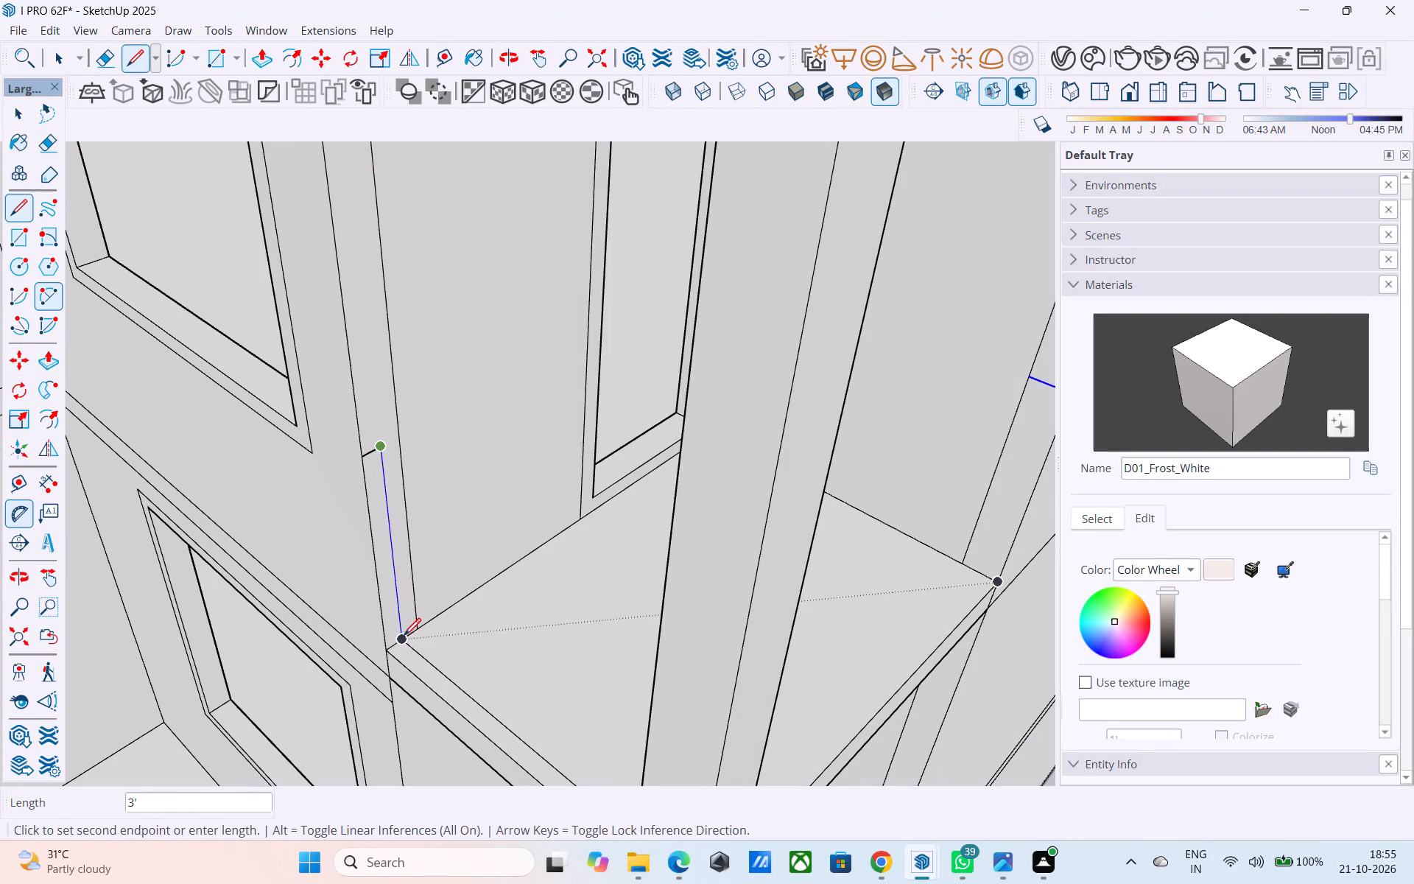
left_click(404, 636)
key("space")
Trace the other raised edge 3" from its outer end to its midpoint and draw a vertical line down to the balcony floor.
scroll(348, 544, "down", 6)
middle_click_drag(770, 467, 811, 438)
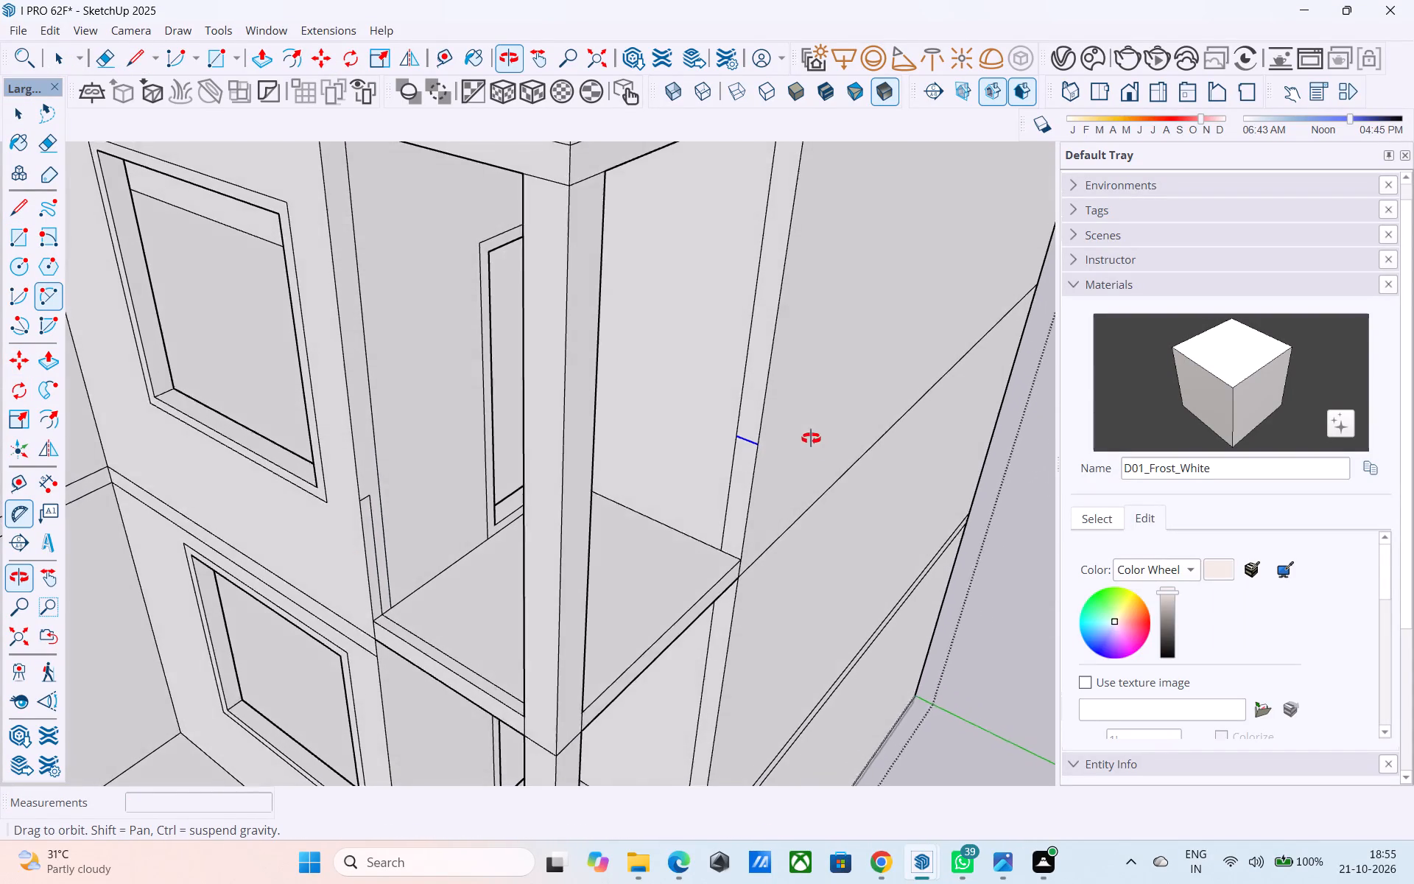
middle_click_drag(811, 438, 817, 443)
key("l")
scroll(792, 457, "up", 7)
left_click(734, 432)
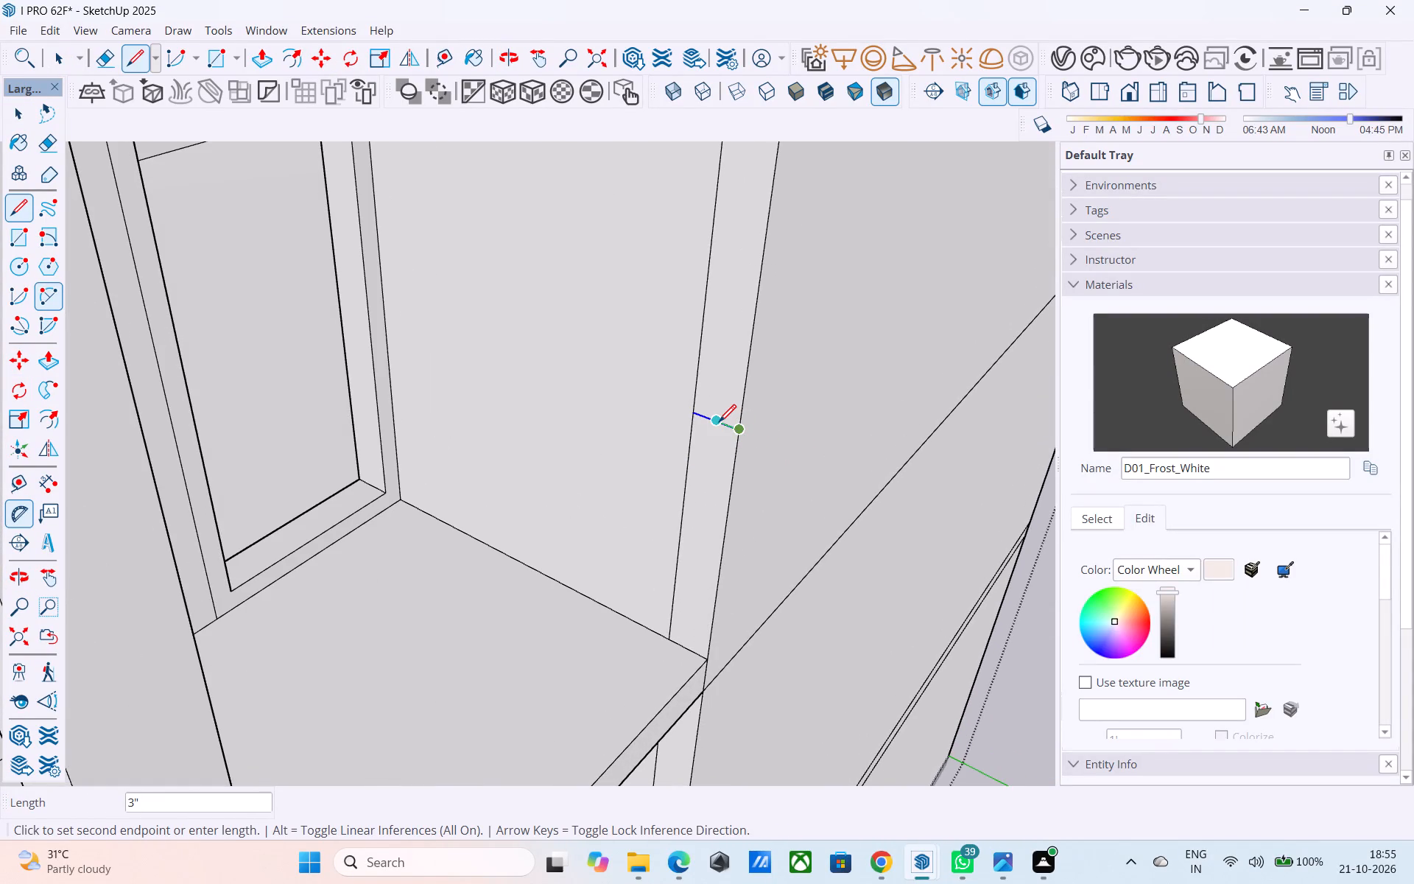
left_click(719, 424)
left_click(717, 424)
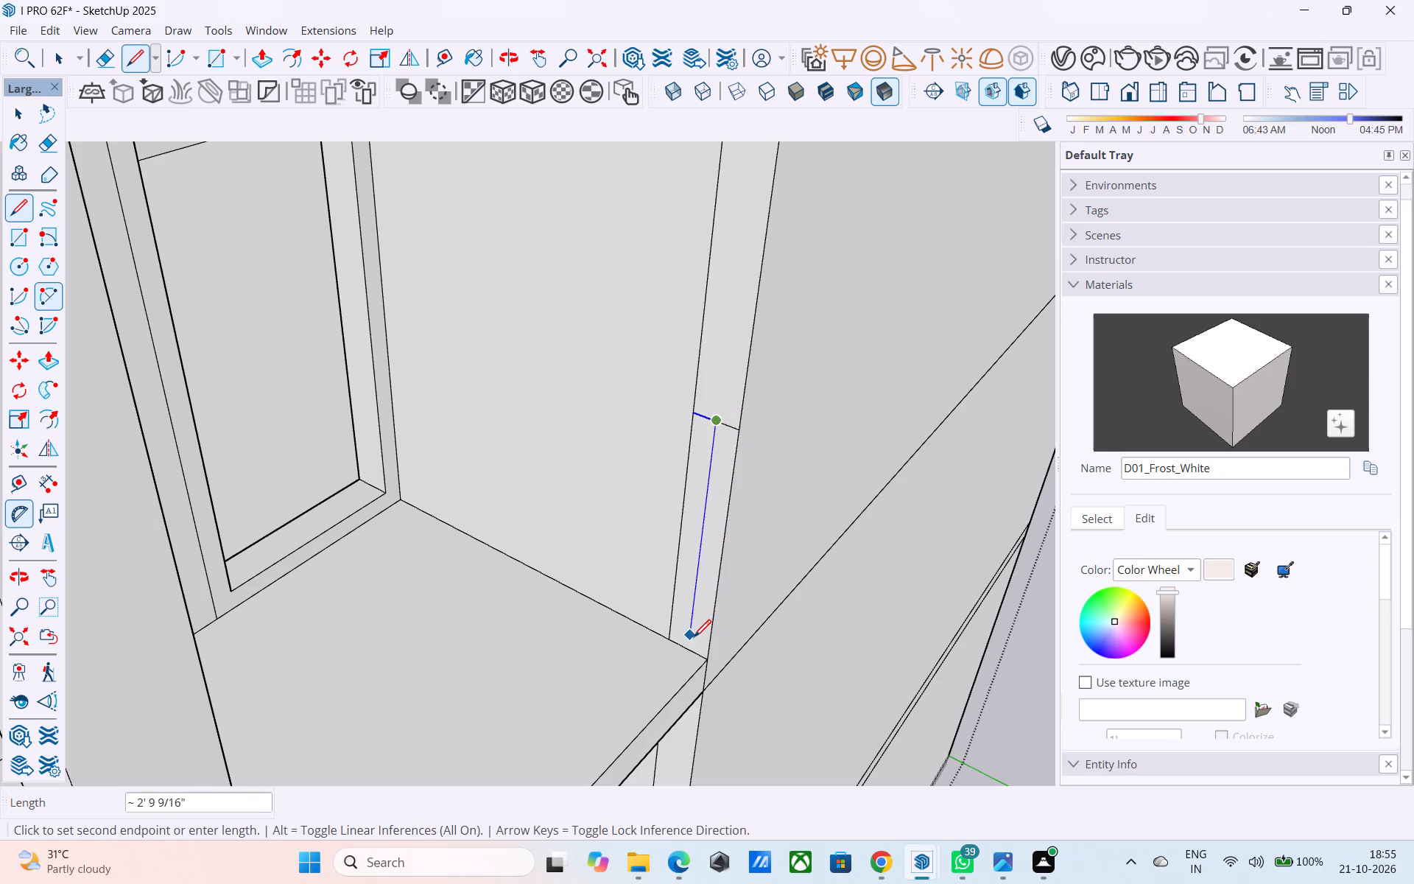
left_click(689, 647)
key("space")
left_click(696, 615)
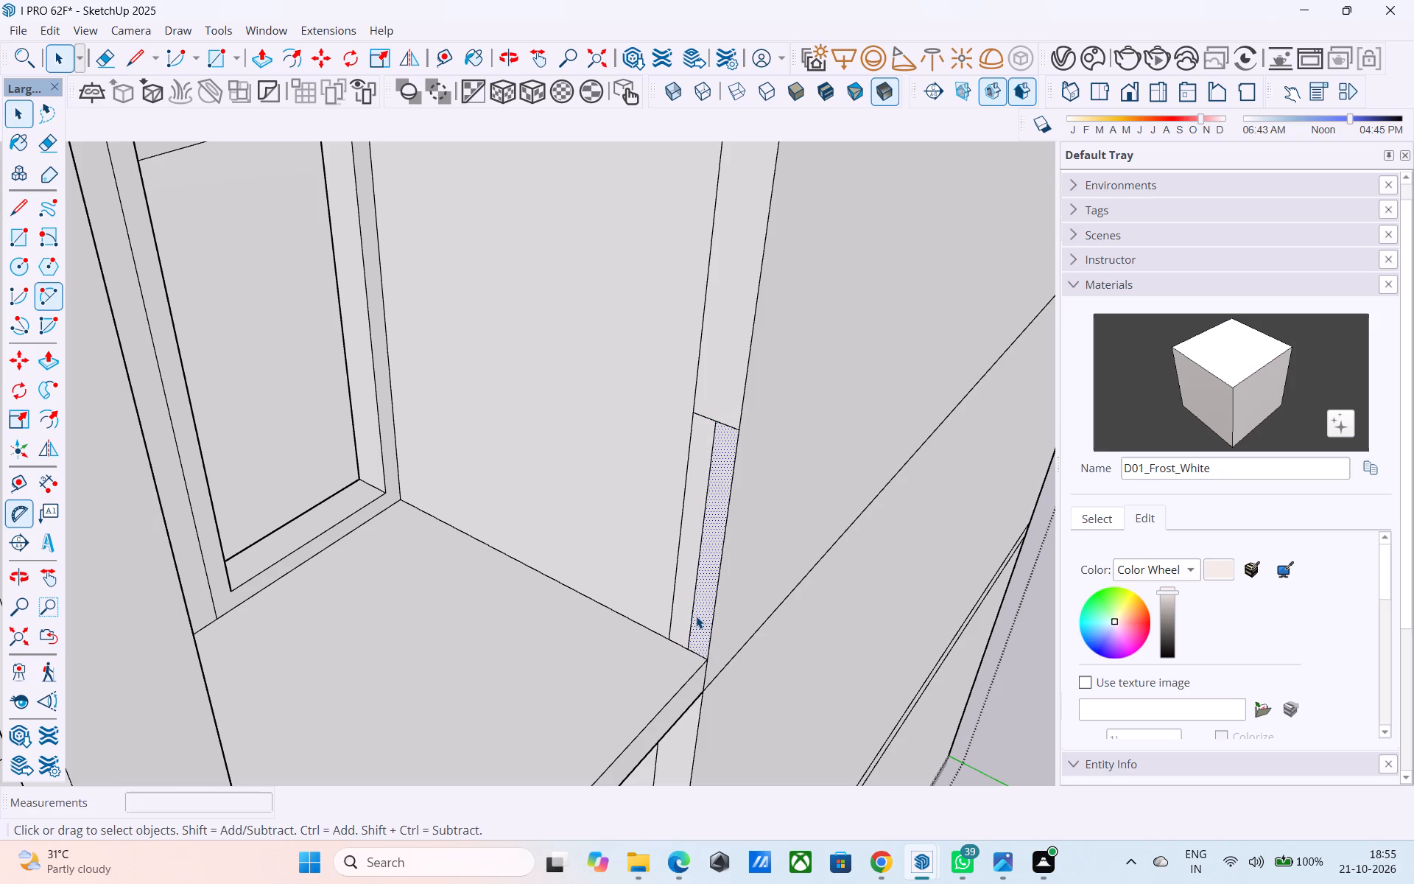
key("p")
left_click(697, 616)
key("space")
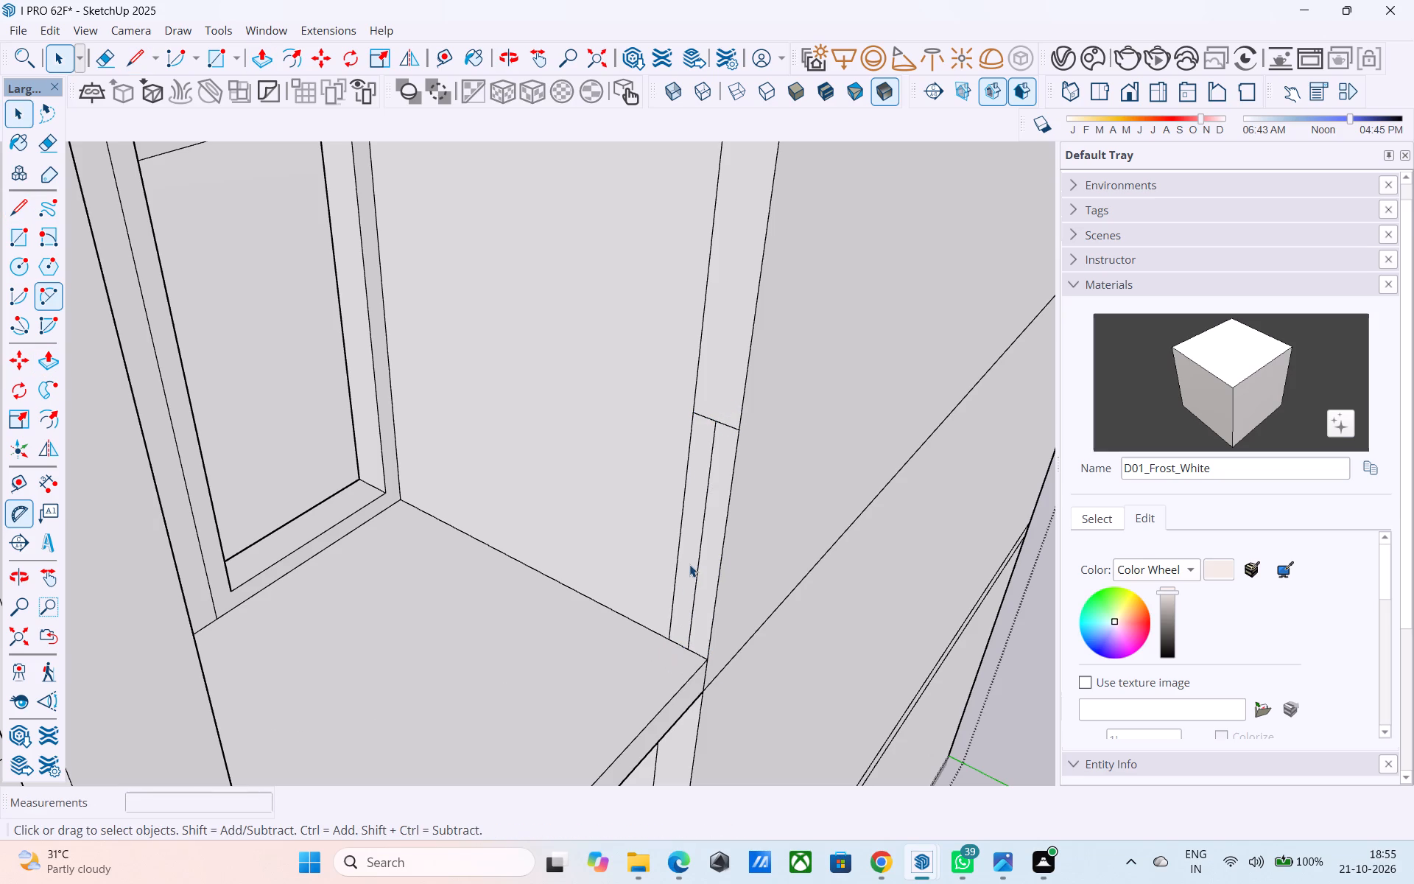
Push/Pull the inner half of the wall-end outline 5' 9" to the corner post as the side parapet.
left_click(689, 564)
key("p")
left_click(691, 564)
scroll(675, 597, "down", 4)
middle_click_drag(670, 600, 442, 620)
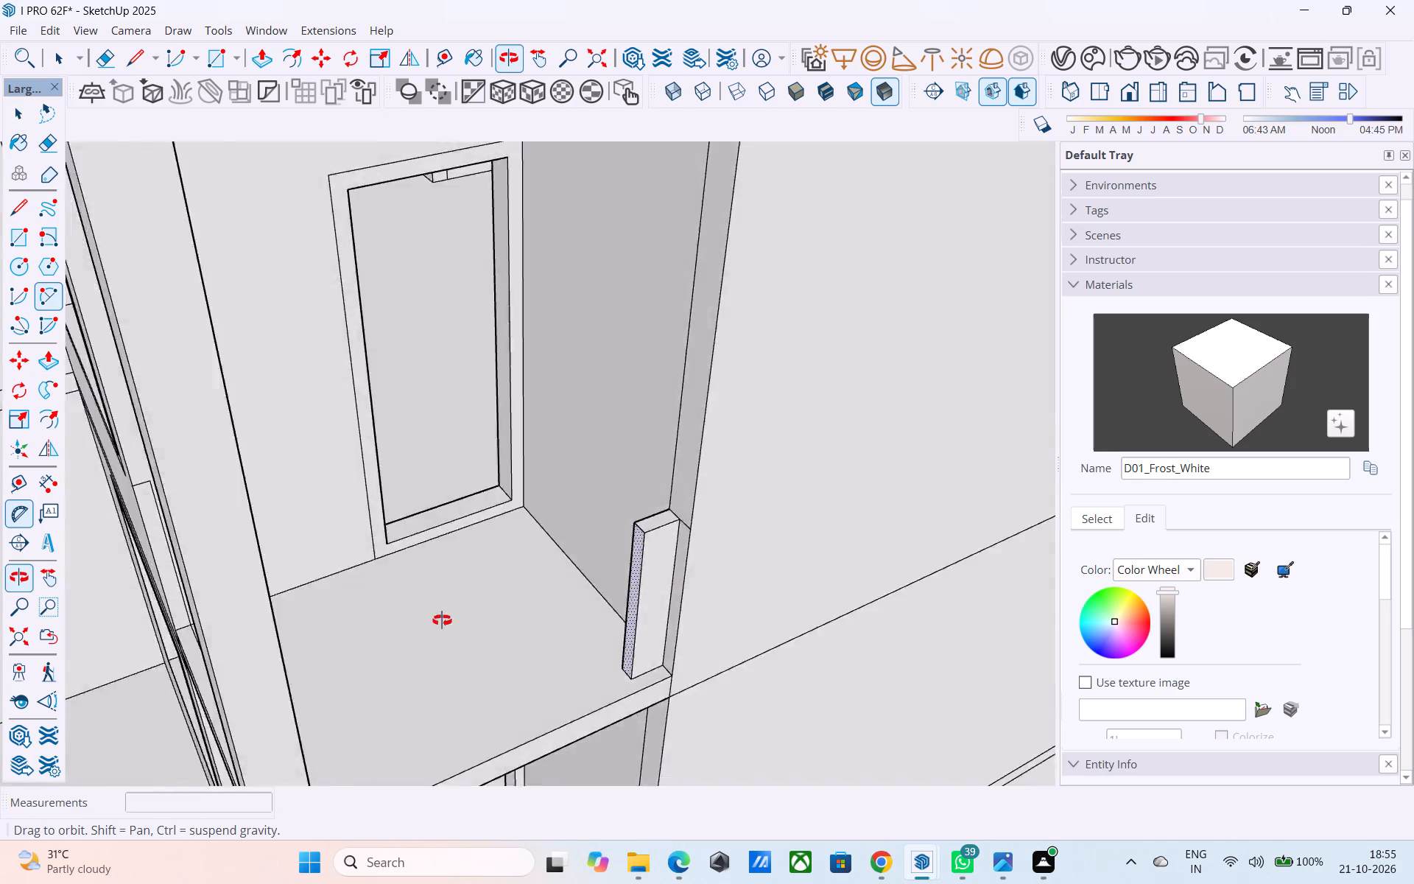
middle_click_drag(442, 620, 258, 589)
left_click(222, 574)
Extend the raised edge at the front strip's wall end to the inner vertical line, enclosing the inner half of the outline.
middle_click_drag(219, 575, 983, 526)
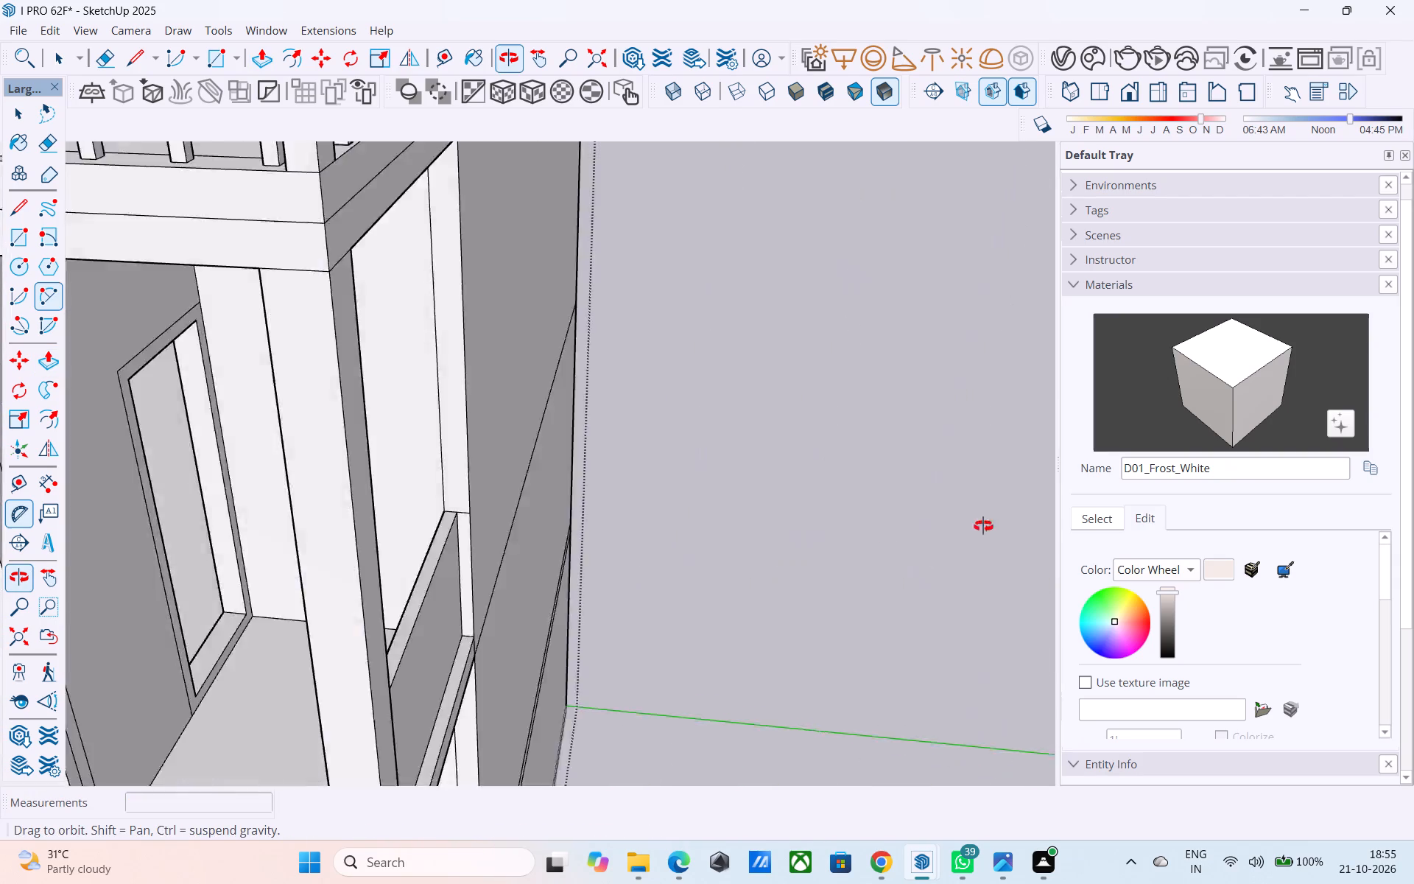
middle_click_drag(983, 526, 1094, 502)
scroll(881, 449, "down", 5)
scroll(739, 538, "down", 4)
middle_click_drag(620, 558, 378, 531)
scroll(263, 536, "up", 2)
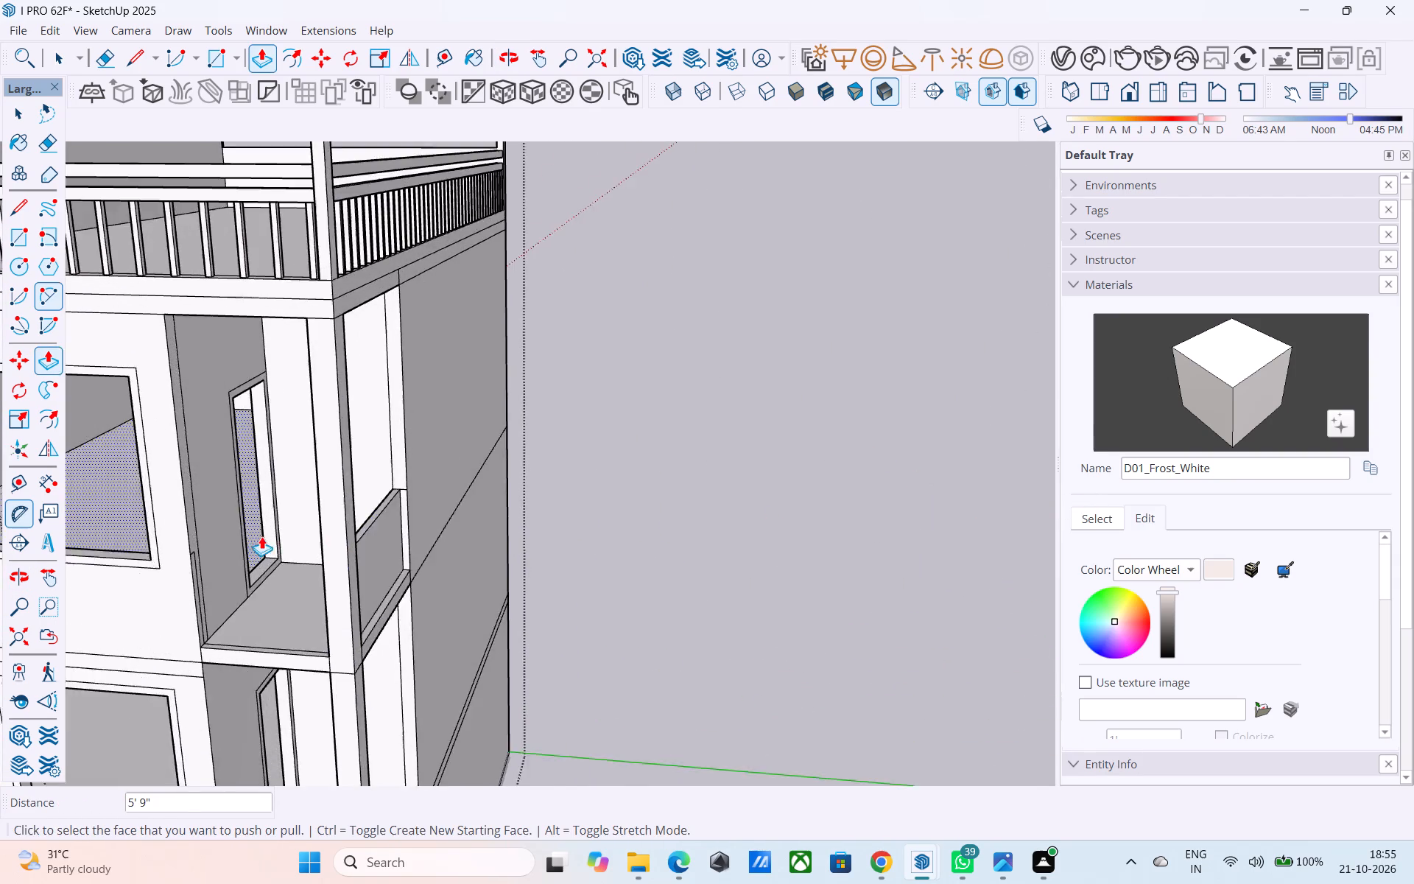
scroll(261, 536, "up", 12)
key("l")
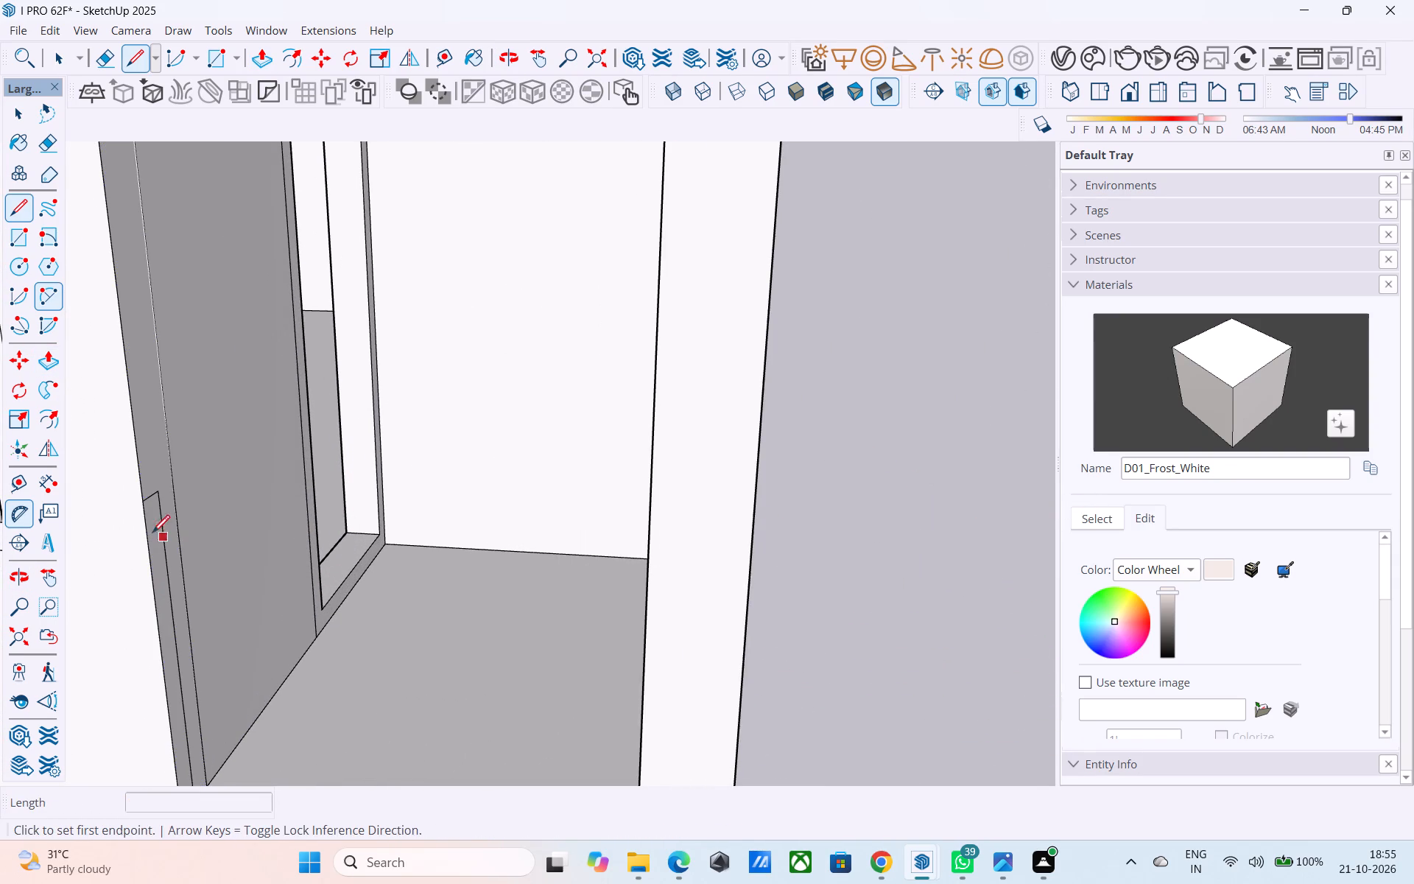
left_click(158, 489)
left_click(173, 482)
key("space")
Push/Pull the inner half of that outline across to the corner post as the front parapet.
left_click(166, 514)
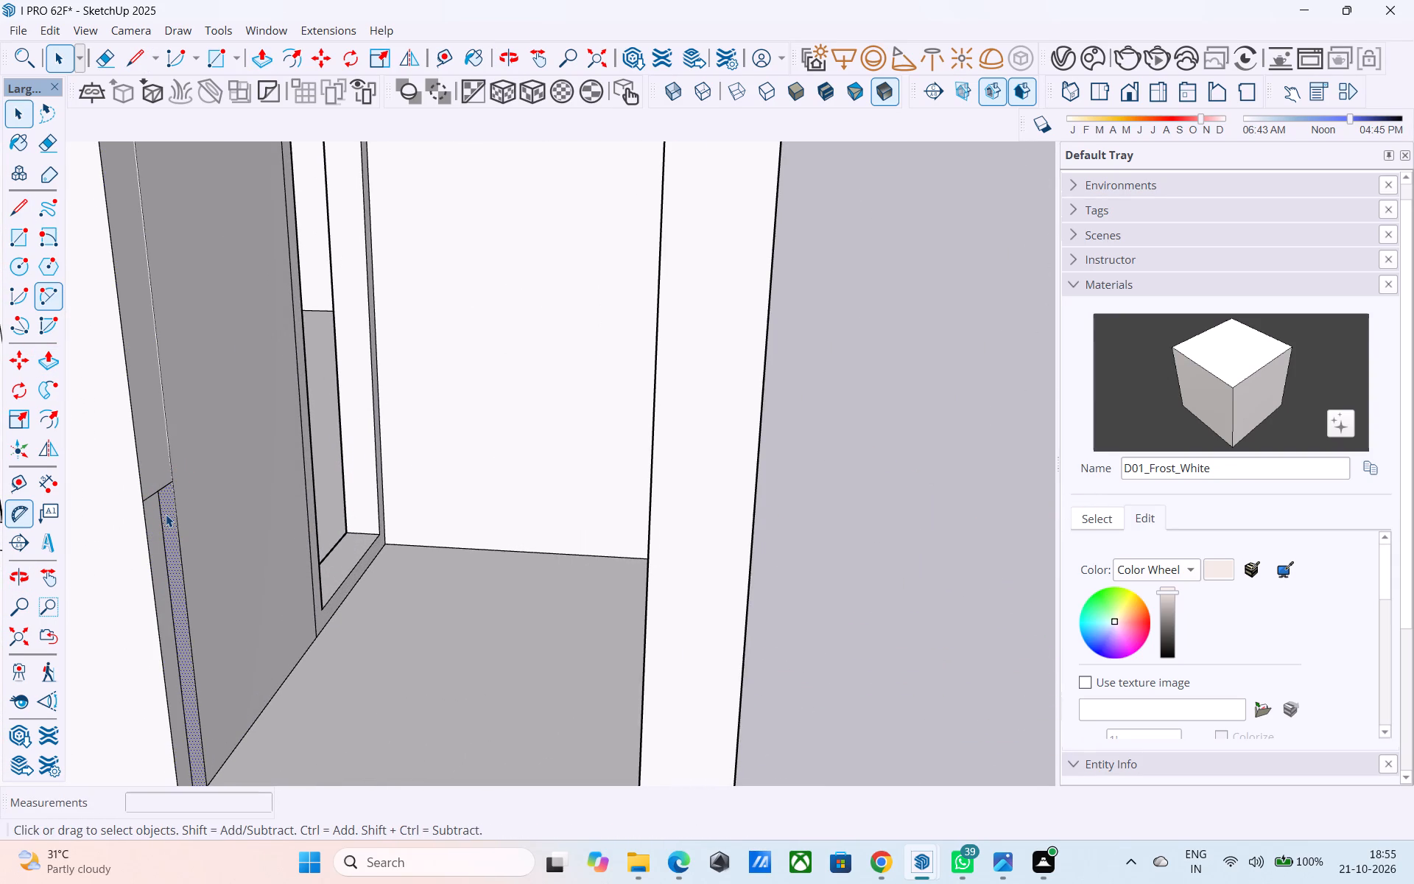
key("p")
double_click(166, 514)
Inspect the second-floor balcony's two parapets and the surrounding building facade from several angles.
middle_click_drag(204, 519, 471, 527)
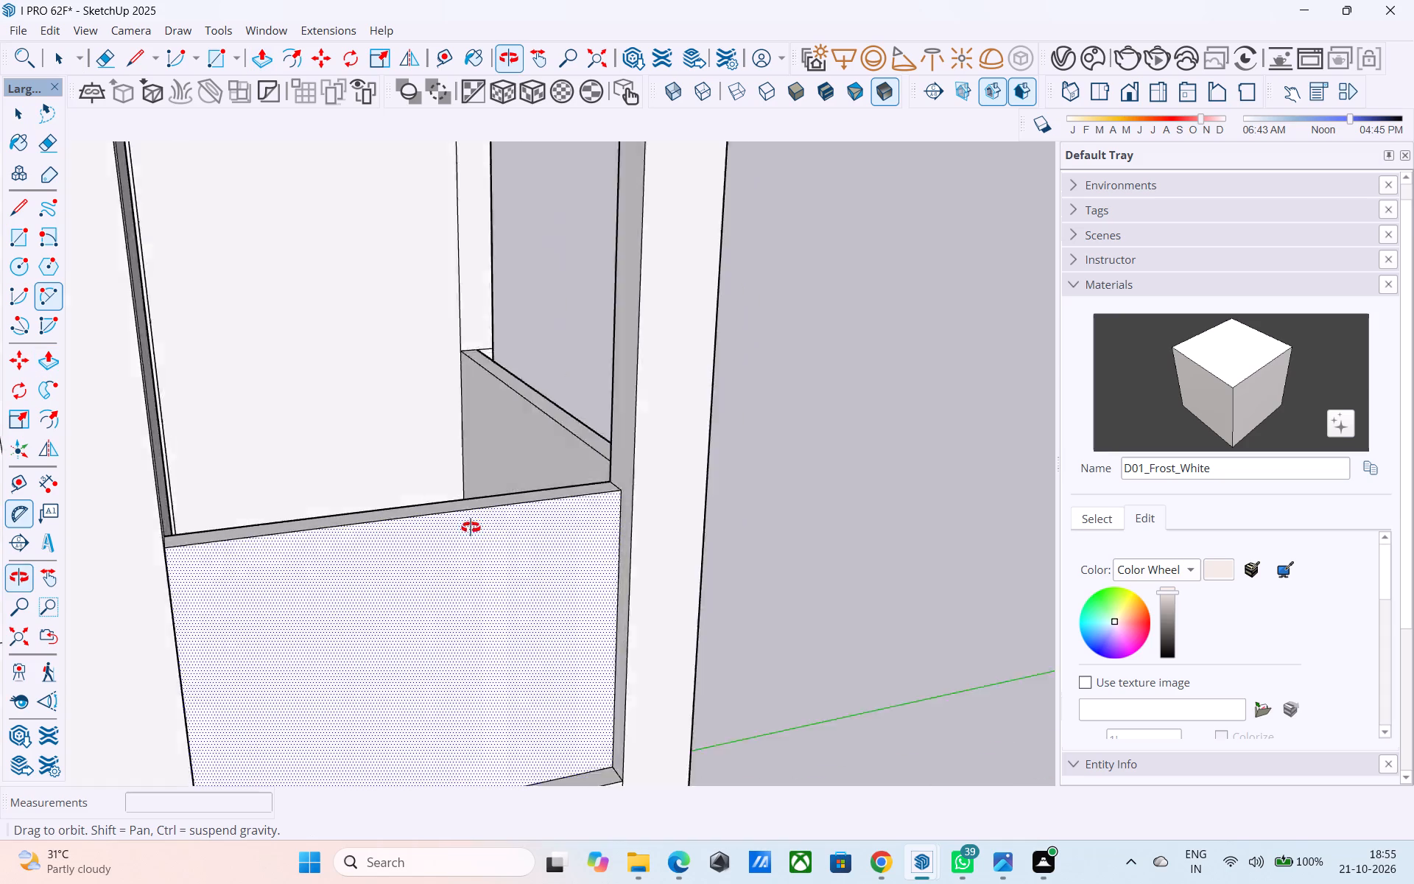
middle_click_drag(471, 527, 261, 542)
scroll(293, 508, "down", 6)
middle_click_drag(596, 513, 278, 499)
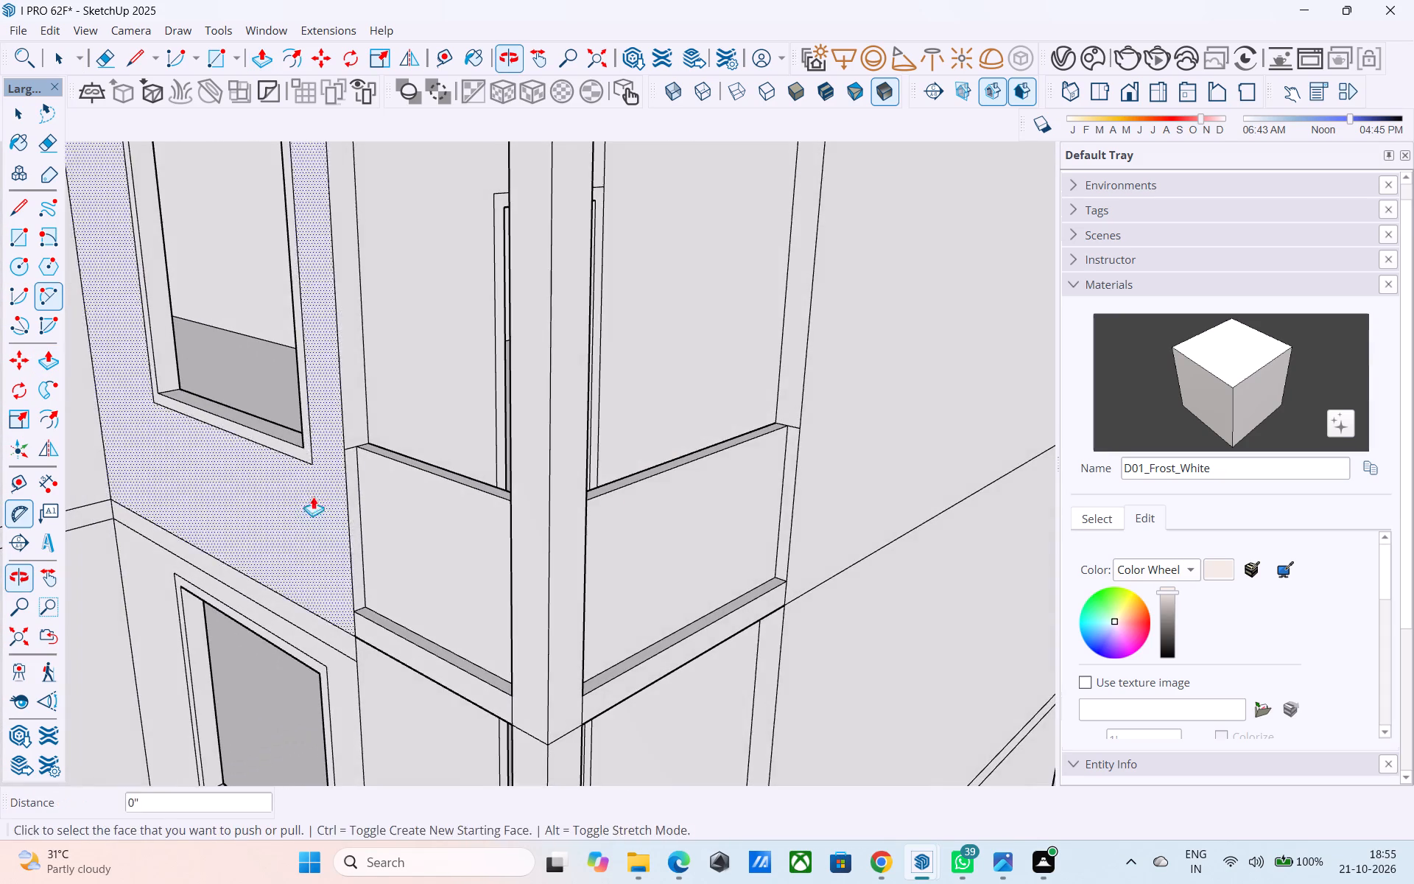
middle_click_drag(797, 483, 588, 452)
scroll(582, 455, "down", 10)
middle_click_drag(560, 514, 679, 467)
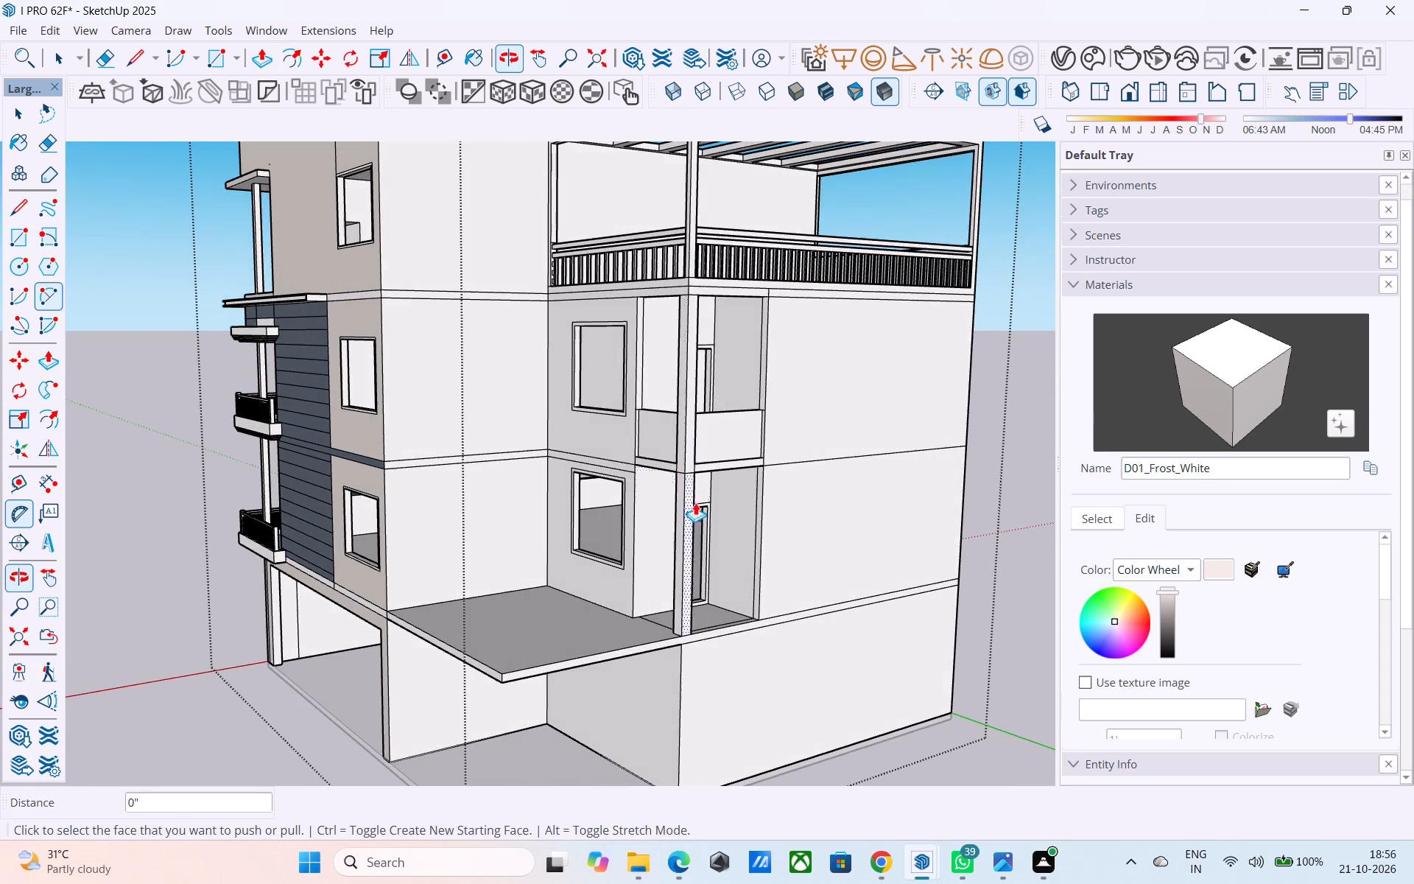
middle_click_drag(704, 525, 673, 477)
scroll(616, 546, "up", 4)
scroll(616, 546, "down", 4)
middle_click_drag(611, 545, 694, 656)
Draw a line along the first-floor balcony's front edge from corner post to wall corner, and delete the vertical face filling the opening.
scroll(692, 598, "up", 2)
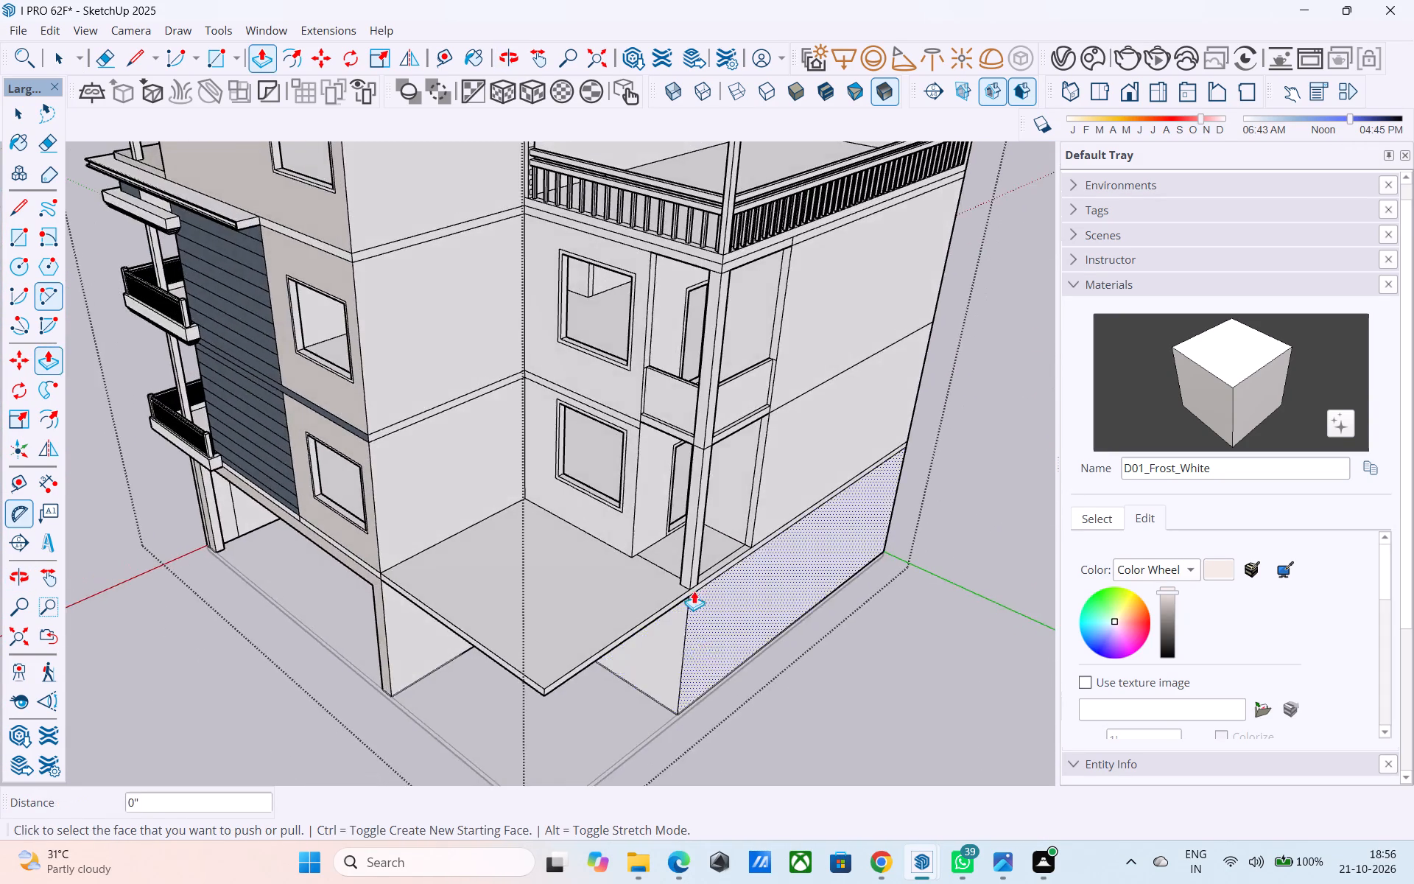
scroll(694, 591, "up", 11)
middle_click_drag(653, 574, 798, 613)
key("l")
scroll(793, 597, "up", 5)
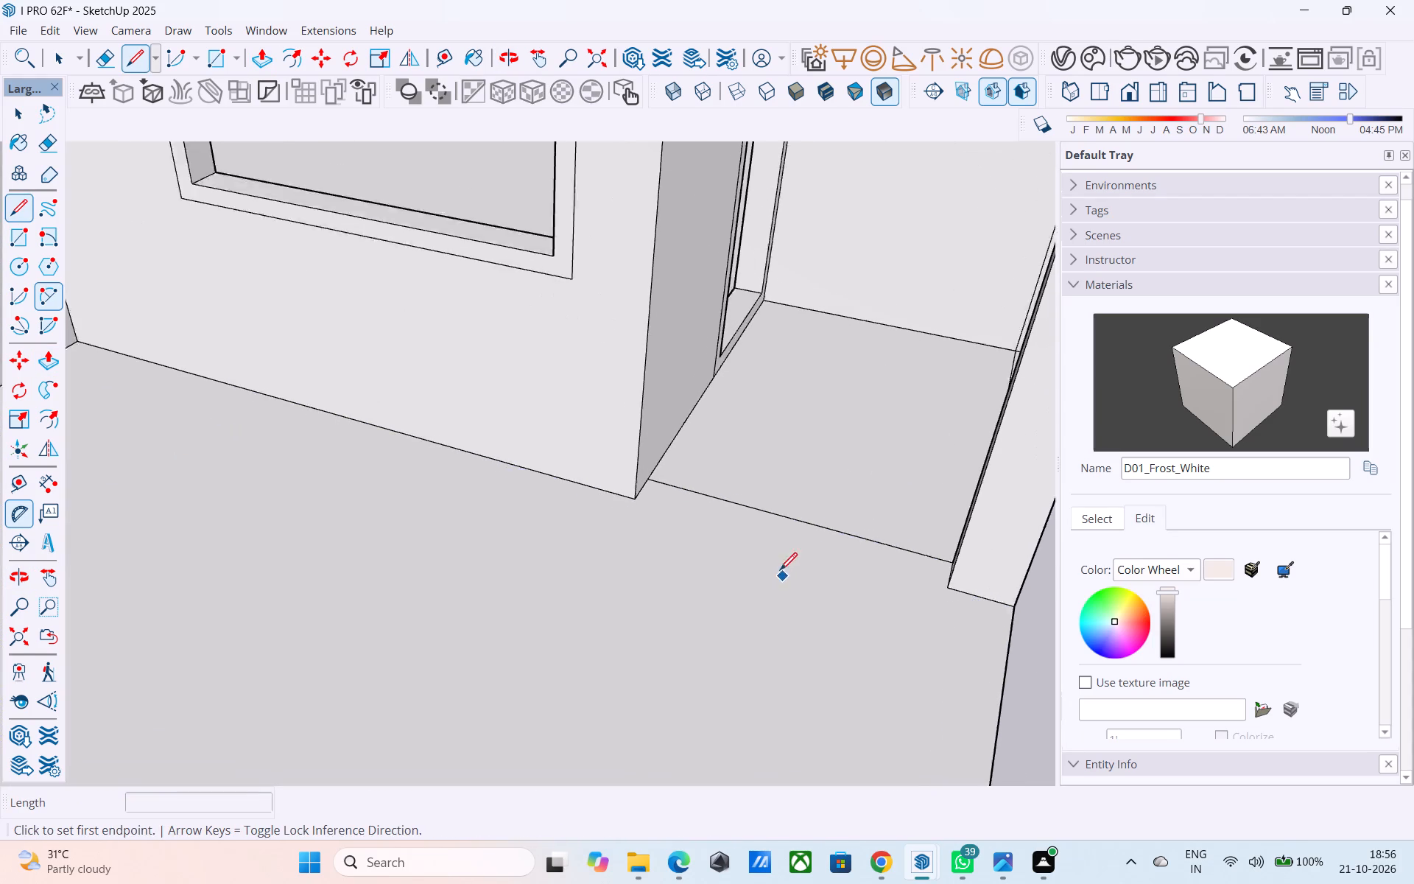
middle_click(996, 575)
left_click(967, 586)
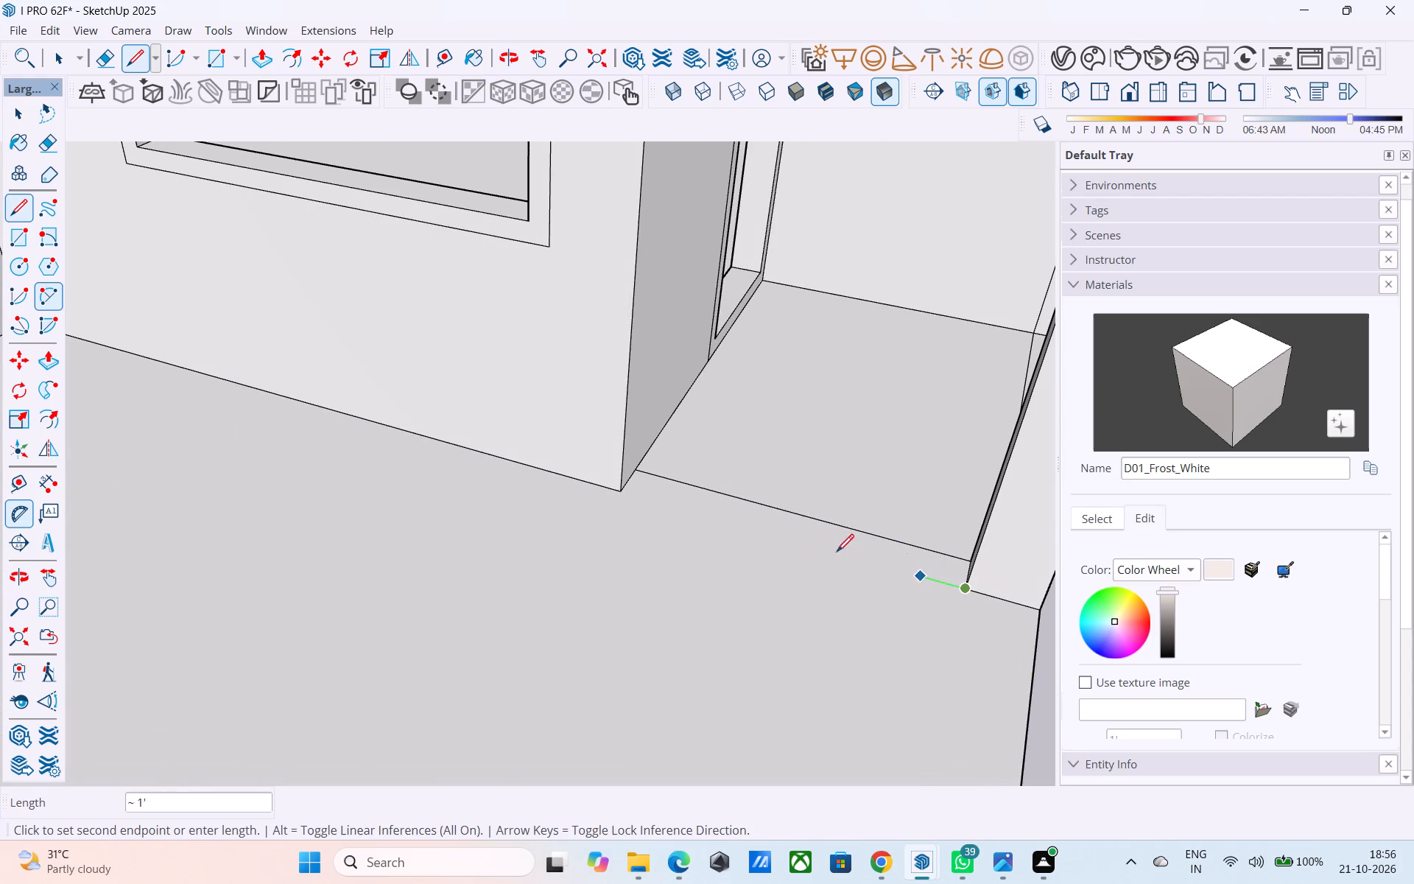
left_click(626, 493)
key("space")
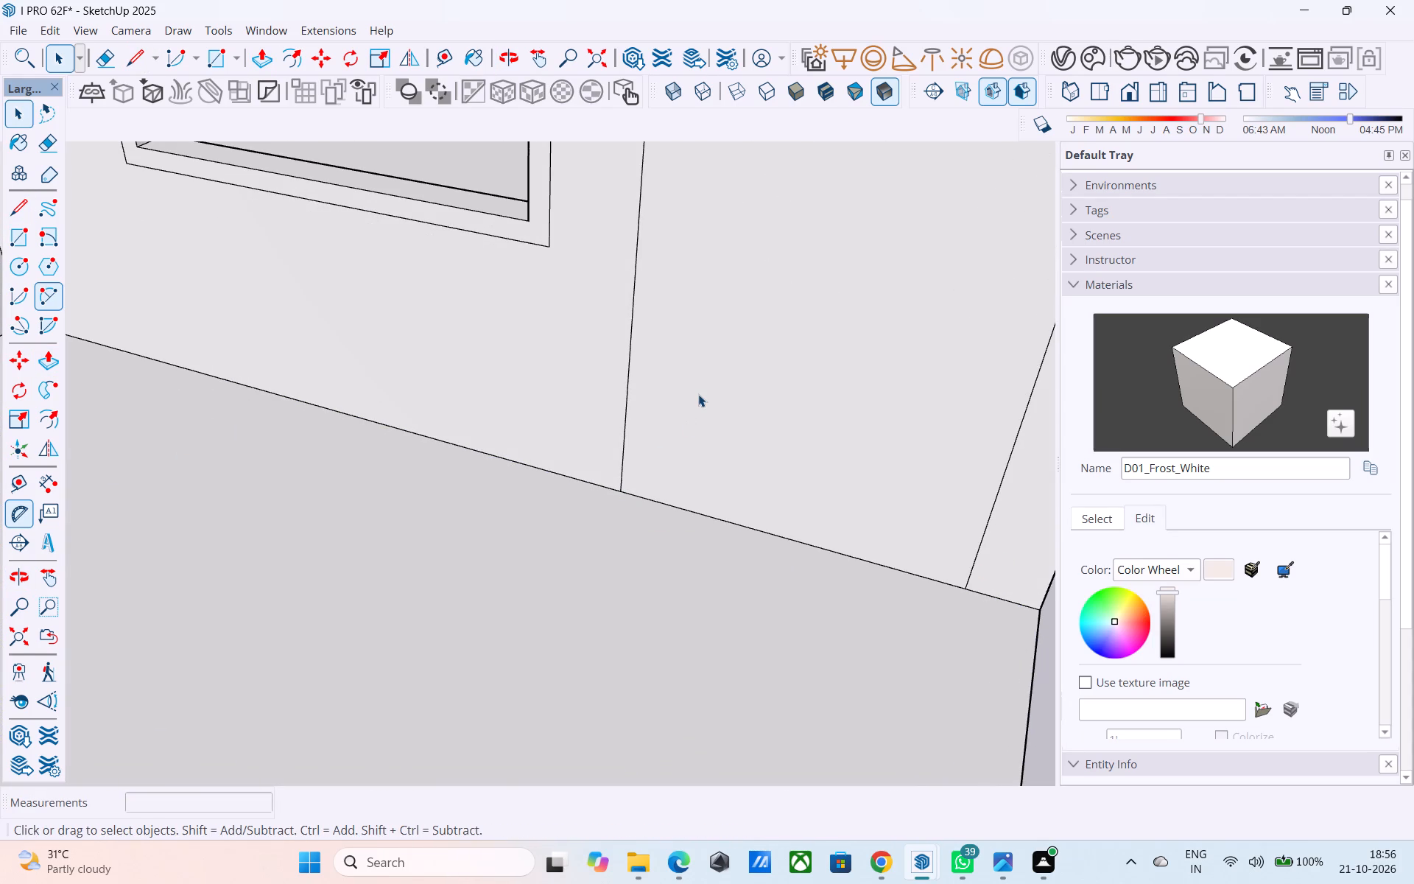
left_click(698, 393)
key("Delete")
Draw a 4' line along the middle of the first-floor balcony's front strip from the side wall to the corner post.
middle_click_drag(698, 394, 560, 430)
scroll(556, 432, "down", 3)
key("l")
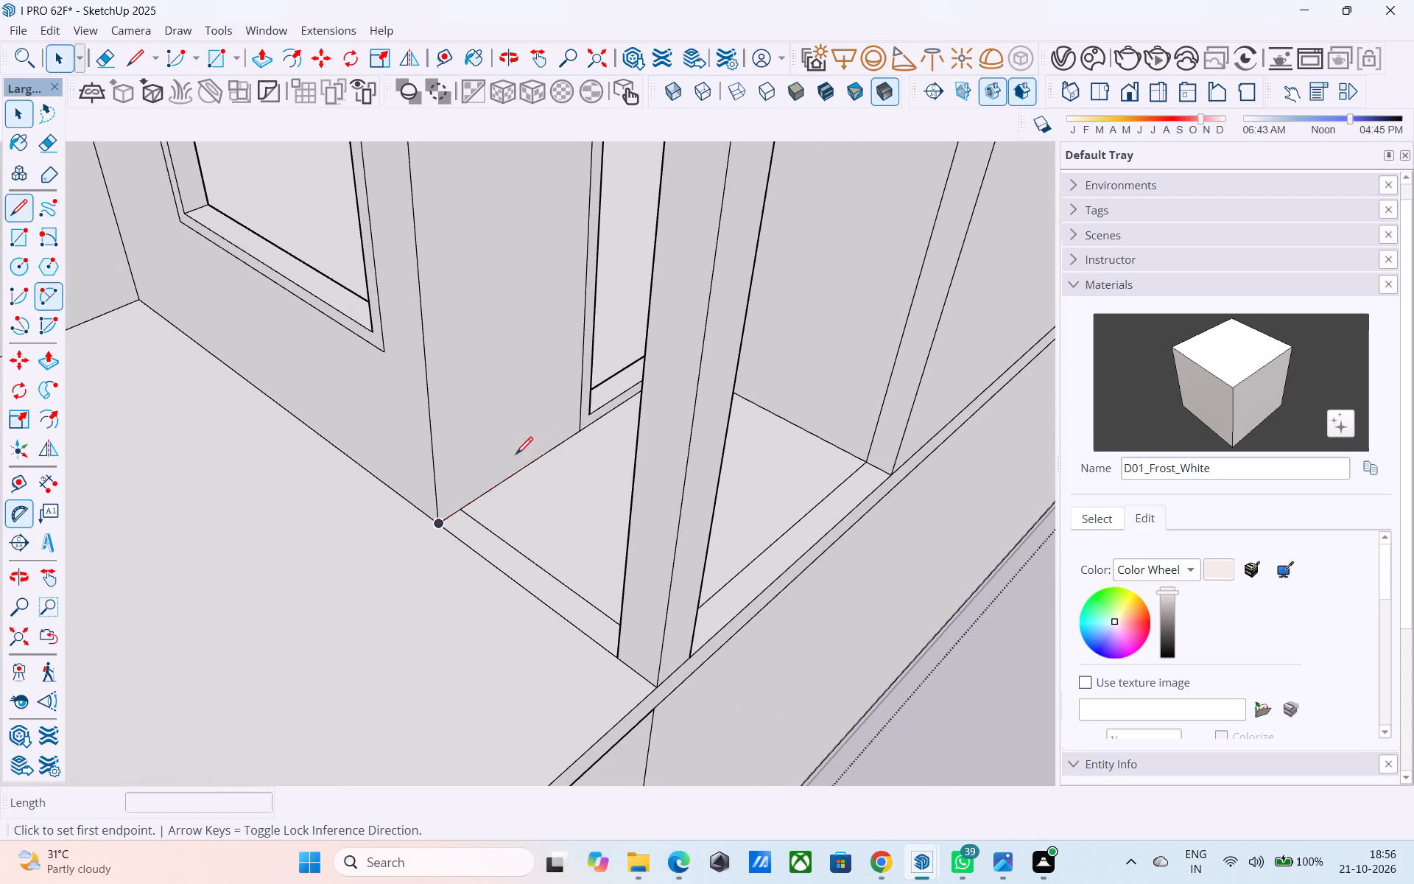
scroll(474, 527, "up", 6)
left_click(437, 513)
scroll(580, 517, "down", 2)
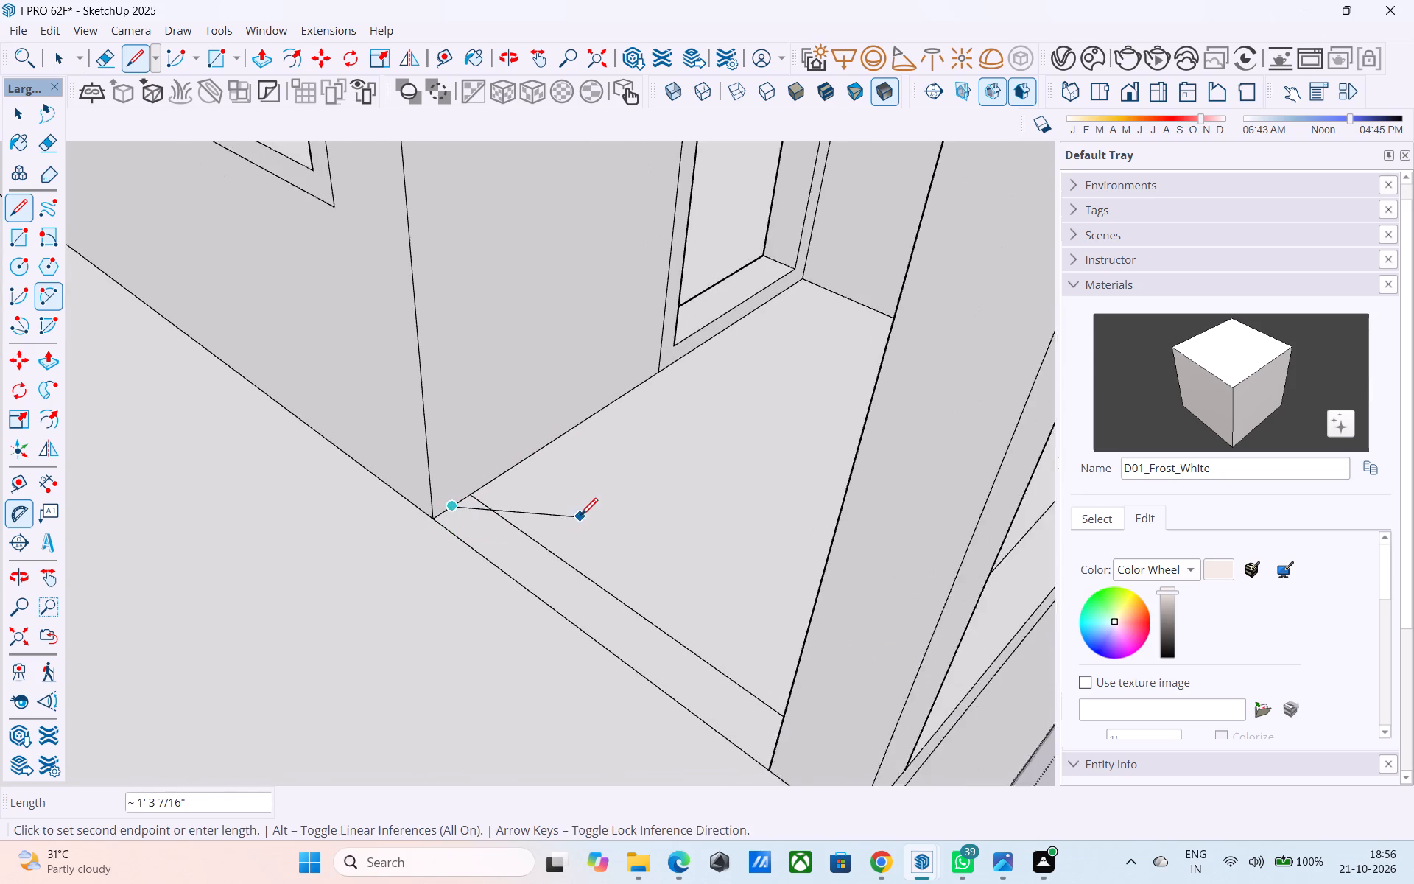
middle_click_drag(580, 517, 999, 432)
scroll(820, 404, "up", 3)
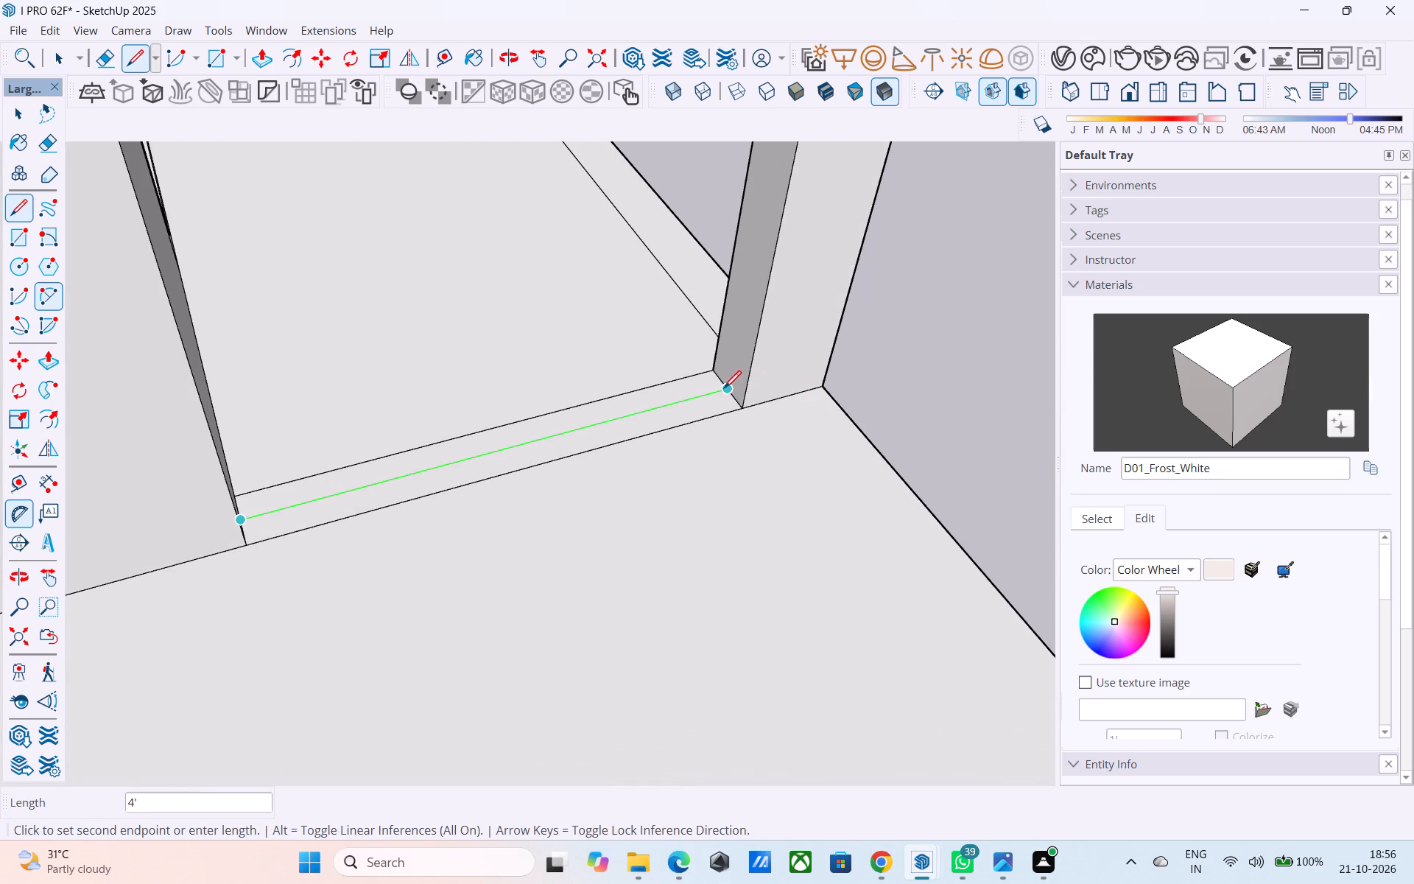
left_click(724, 389)
Draw a line along the middle of the first-floor balcony's other edge strip, from the end wall to the corner post.
scroll(724, 390, "down", 3)
middle_click_drag(724, 390, 207, 352)
middle_click_drag(859, 390, 684, 340)
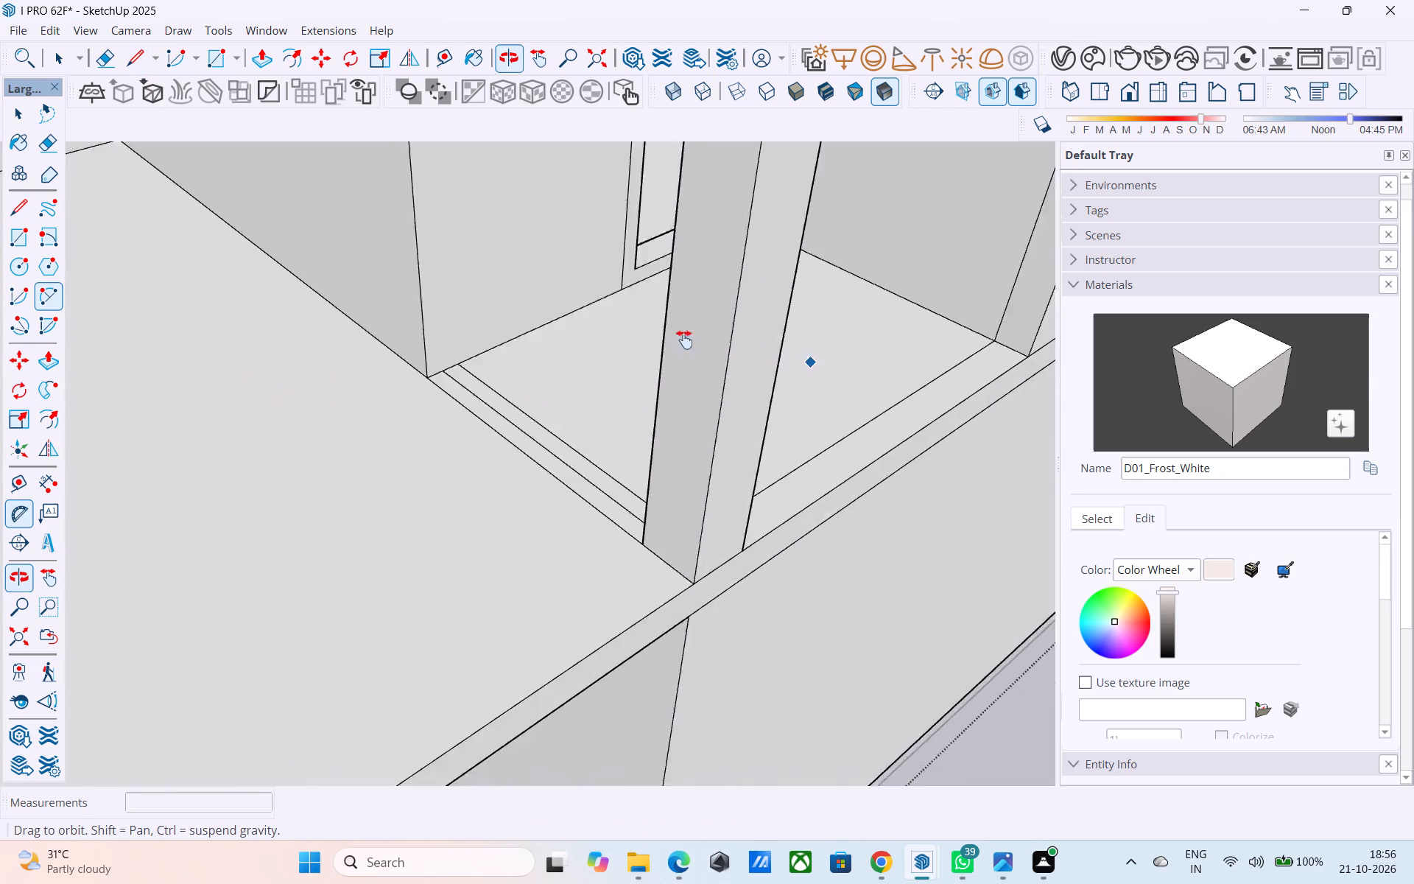
middle_click_drag(684, 340, 613, 326)
left_click(894, 326)
scroll(894, 326, "up", 3)
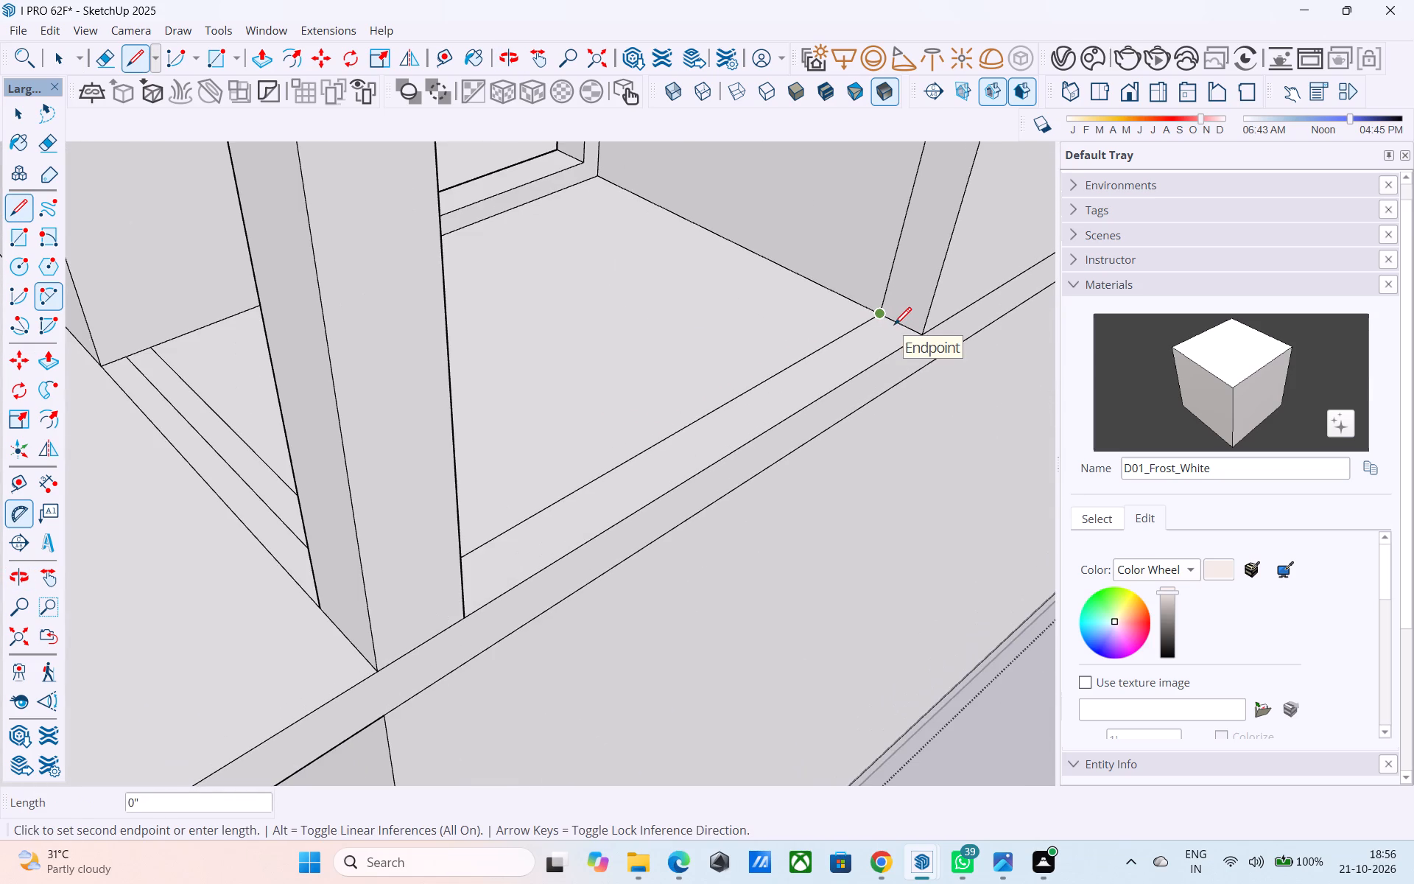
key("l")
scroll(894, 326, "up", 2)
left_click(897, 328)
middle_click_drag(870, 337, 462, 435)
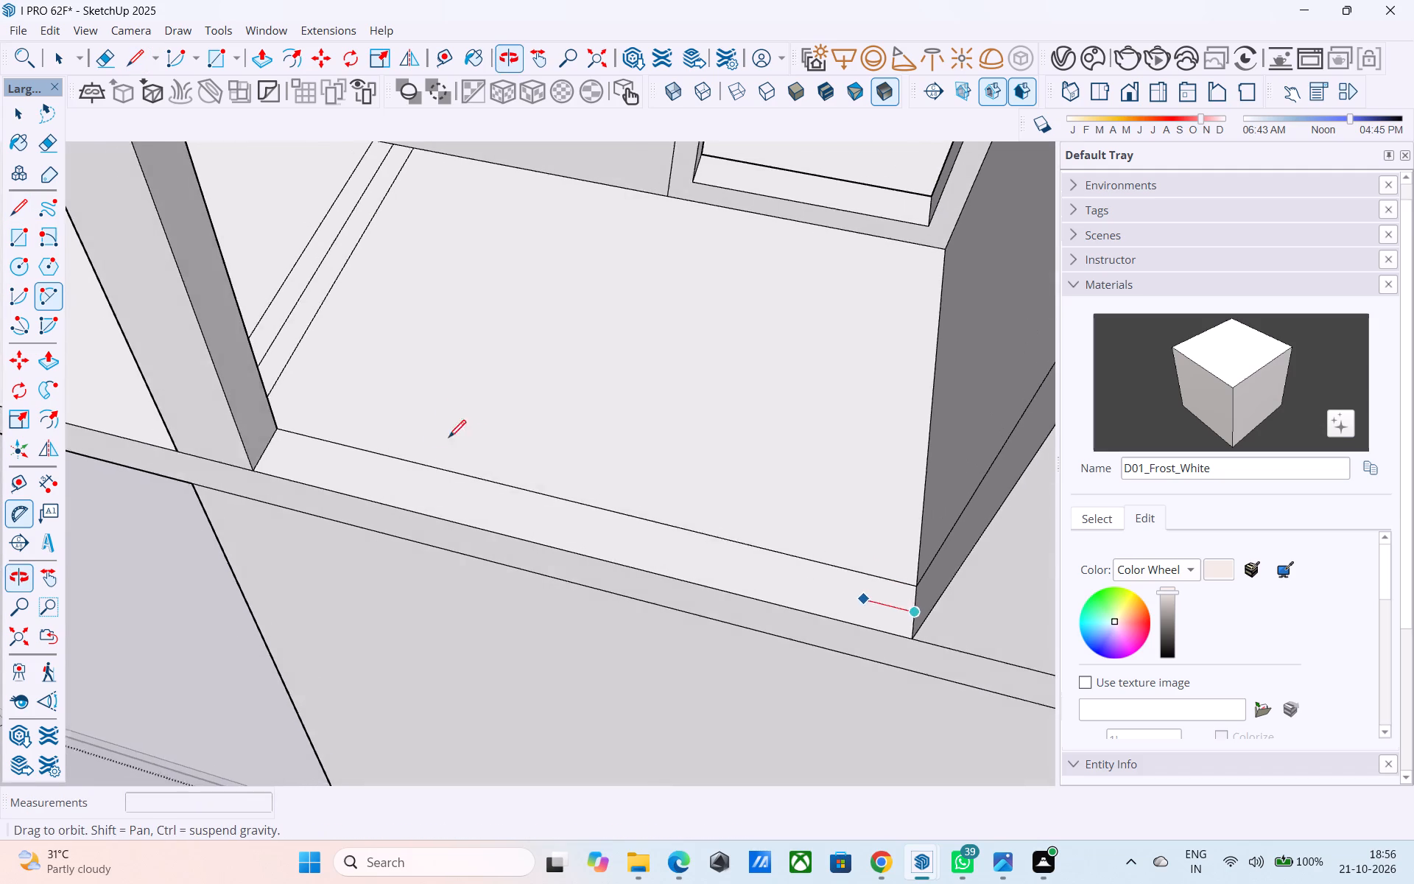
left_click(270, 448)
Push/Pull the inner halves of both first-floor balcony edge strips up 3' as parapets.
middle_click_drag(308, 457, 622, 455)
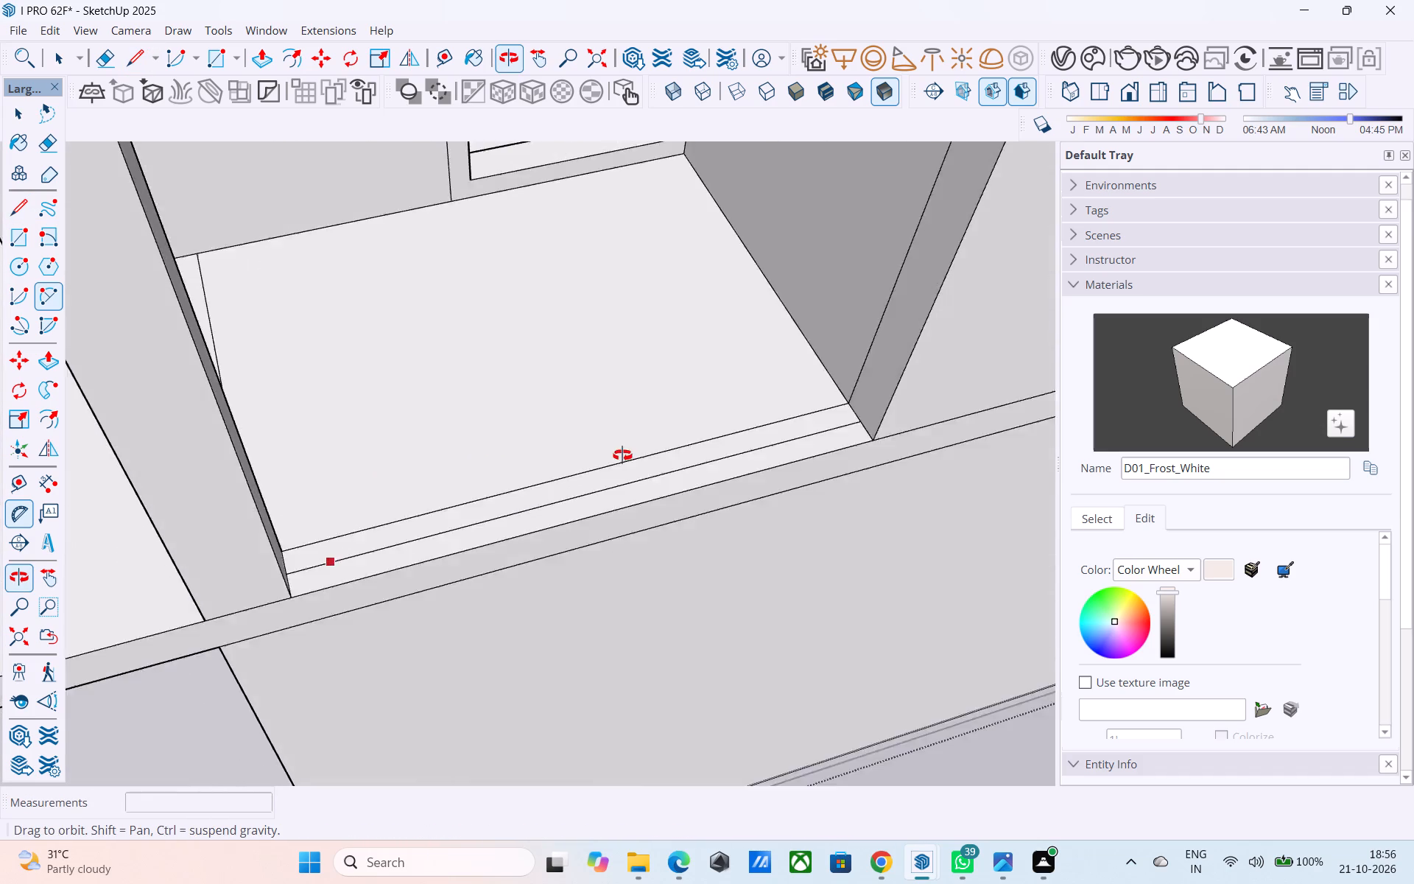
middle_click_drag(622, 455, 706, 446)
key("space")
left_click(690, 401)
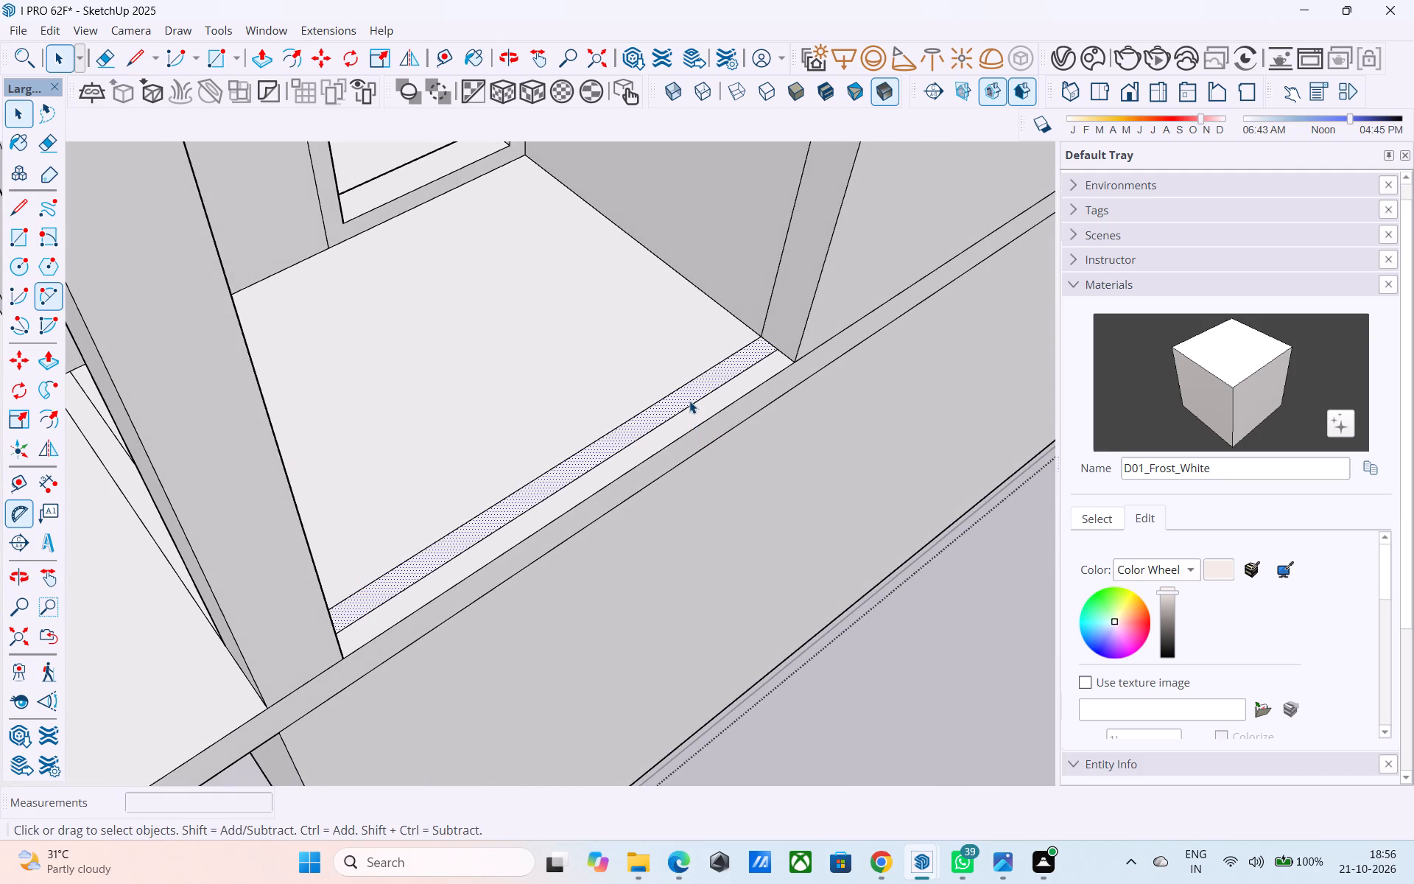
key("p")
left_click(689, 401)
type("3'")
key("Return")
scroll(699, 368, "down", 7)
scroll(377, 399, "up", 8)
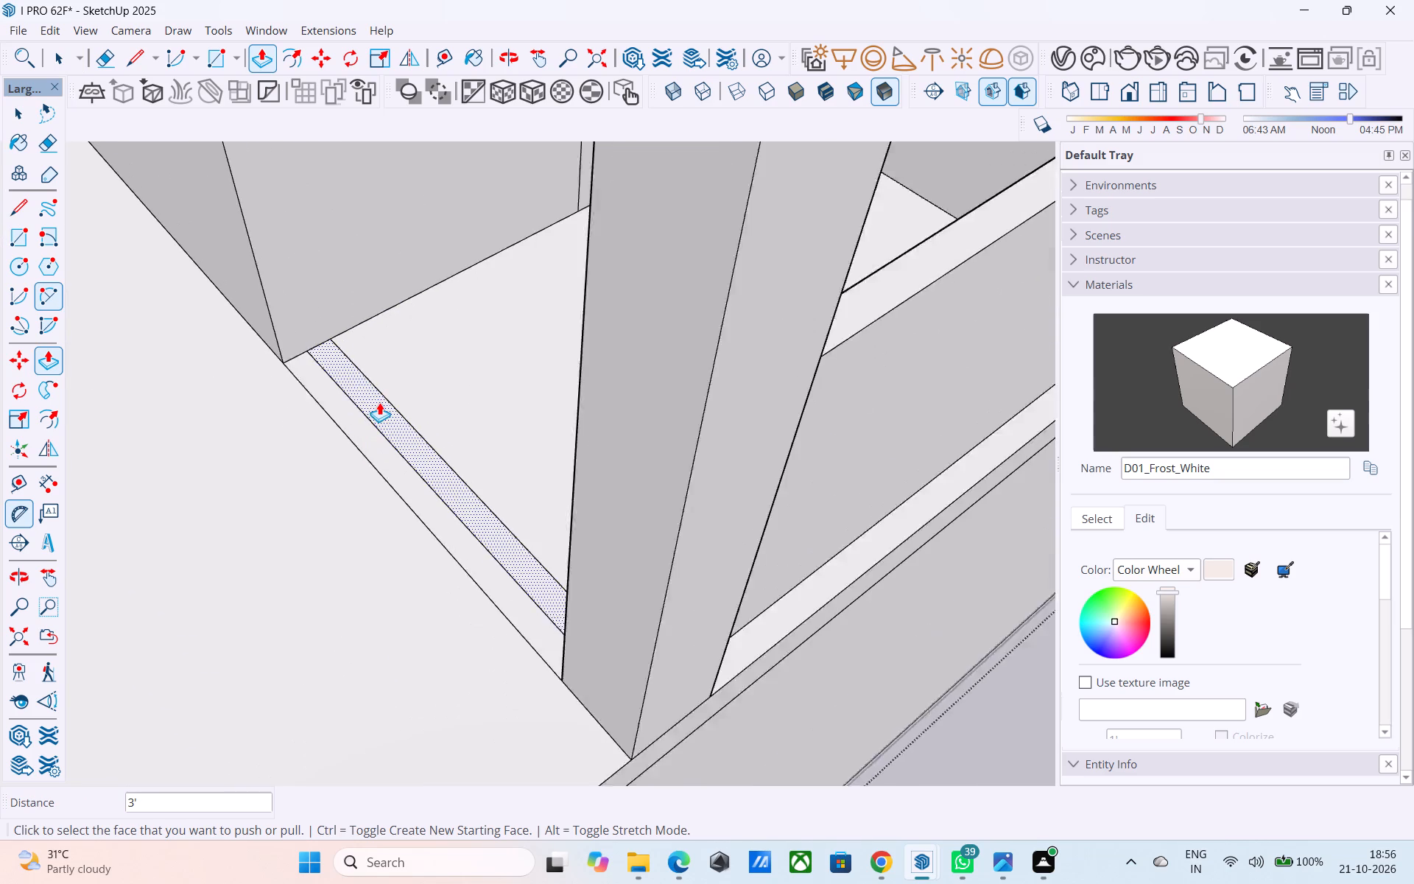
scroll(379, 402, "up", 1)
double_click(379, 401)
Save the model with the first-floor balcony parapets in place.
scroll(379, 401, "down", 11)
middle_click_drag(387, 467, 395, 426)
scroll(399, 432, "down", 5)
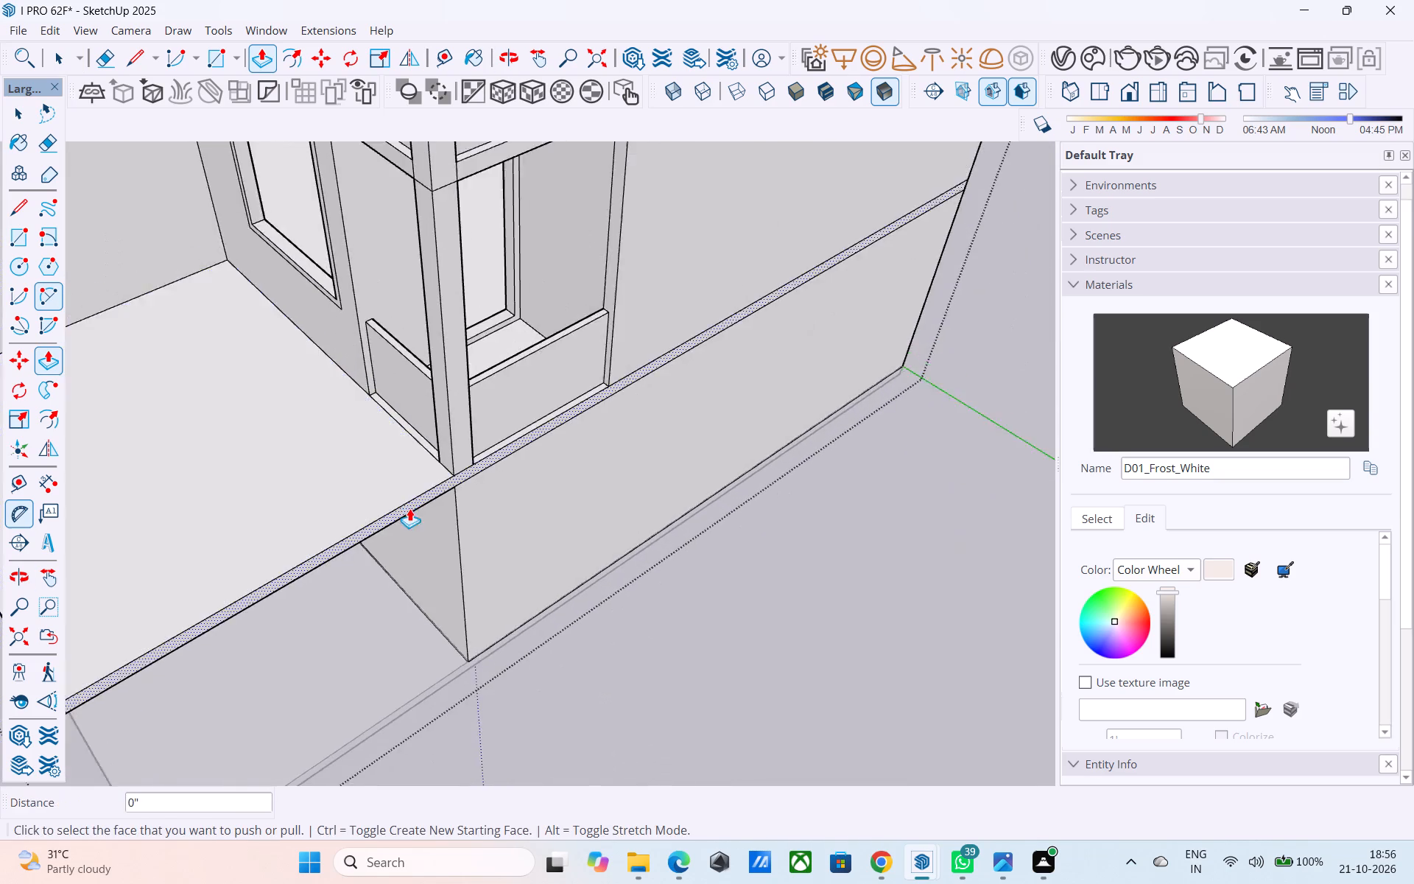
scroll(409, 508, "down", 2)
middle_click_drag(409, 509, 513, 349)
scroll(488, 443, "down", 8)
middle_click_drag(534, 273, 534, 442)
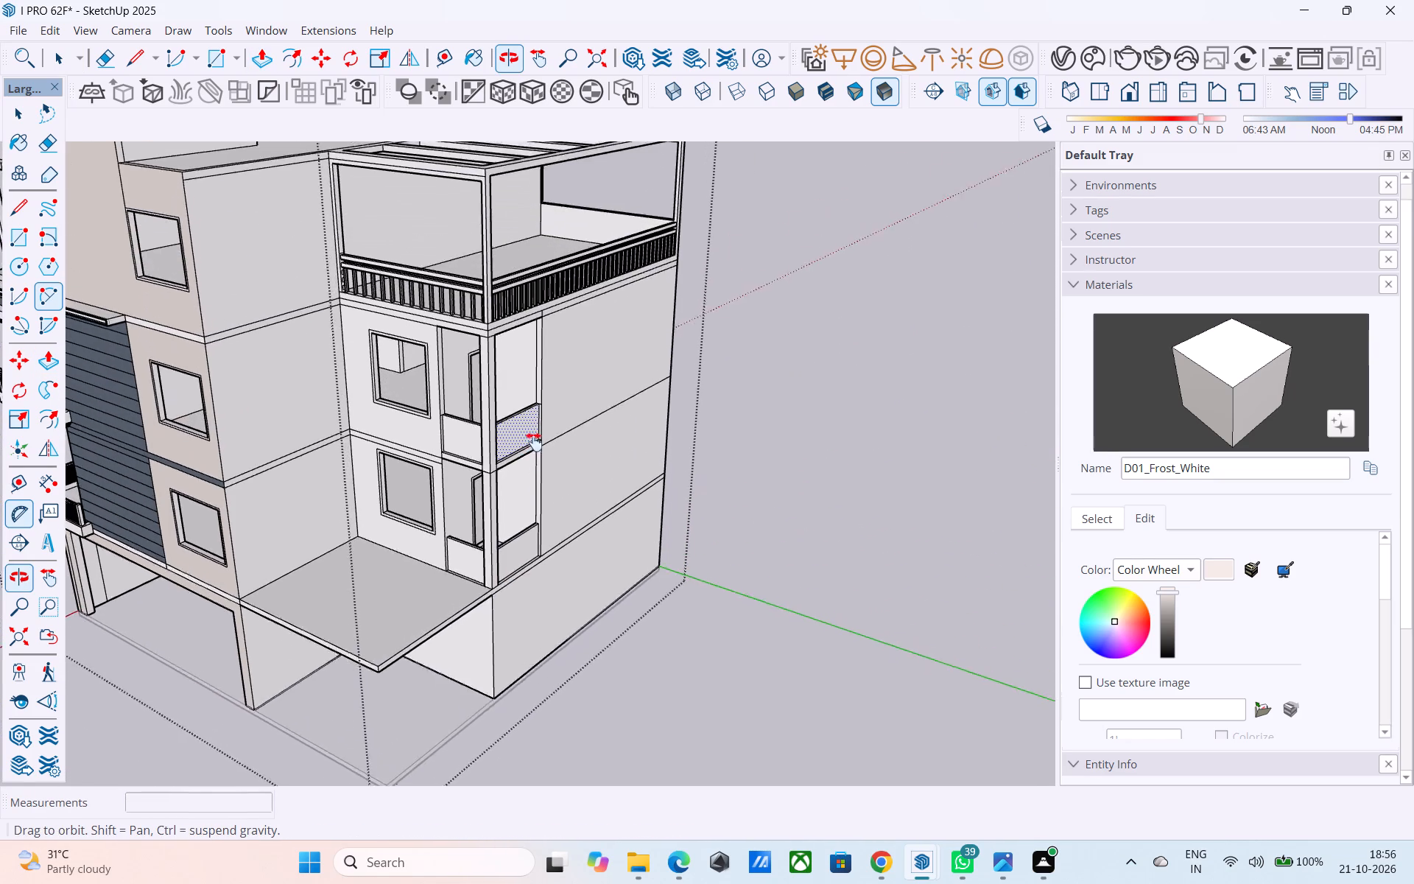
middle_click_drag(534, 442, 545, 457)
key("ctrl+s")
key("space")
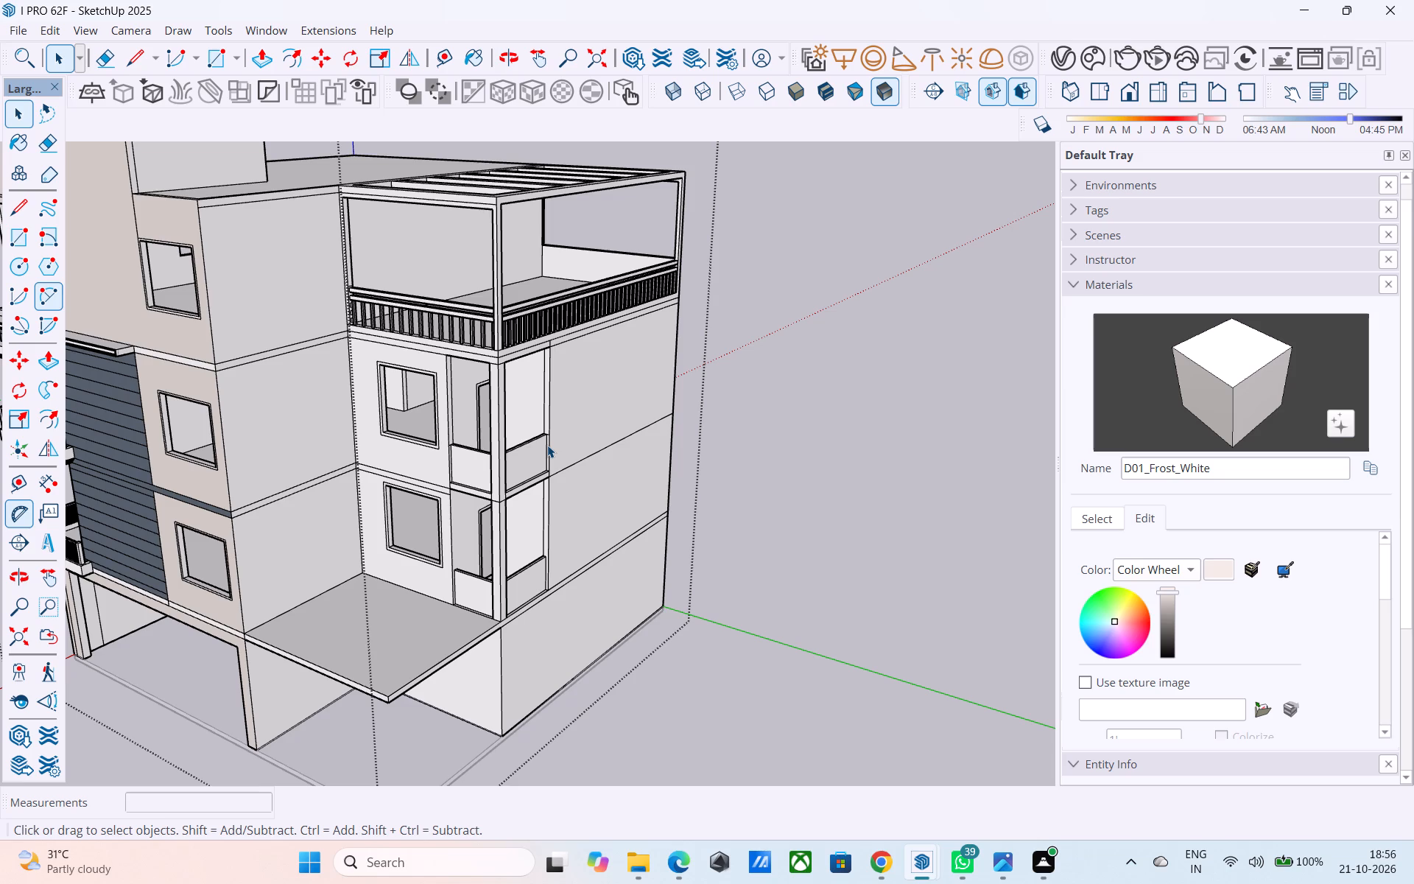
Inspect the whole building exterior from several sides, including the corner balconies, cladding and open ground-floor bay.
scroll(553, 449, "down", 4)
middle_click_drag(563, 466, 608, 402)
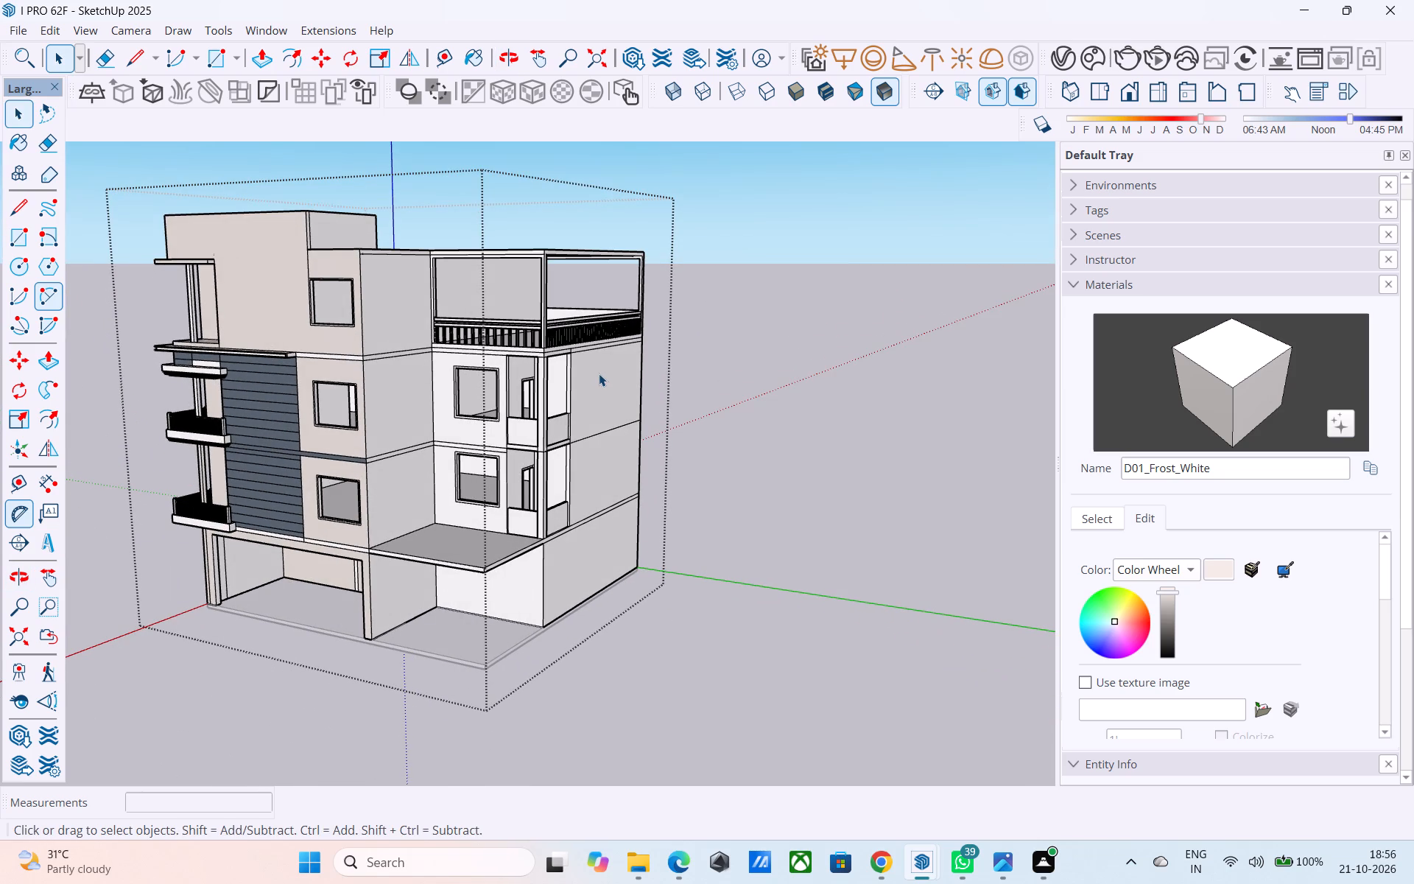
middle_click_drag(602, 385, 598, 416)
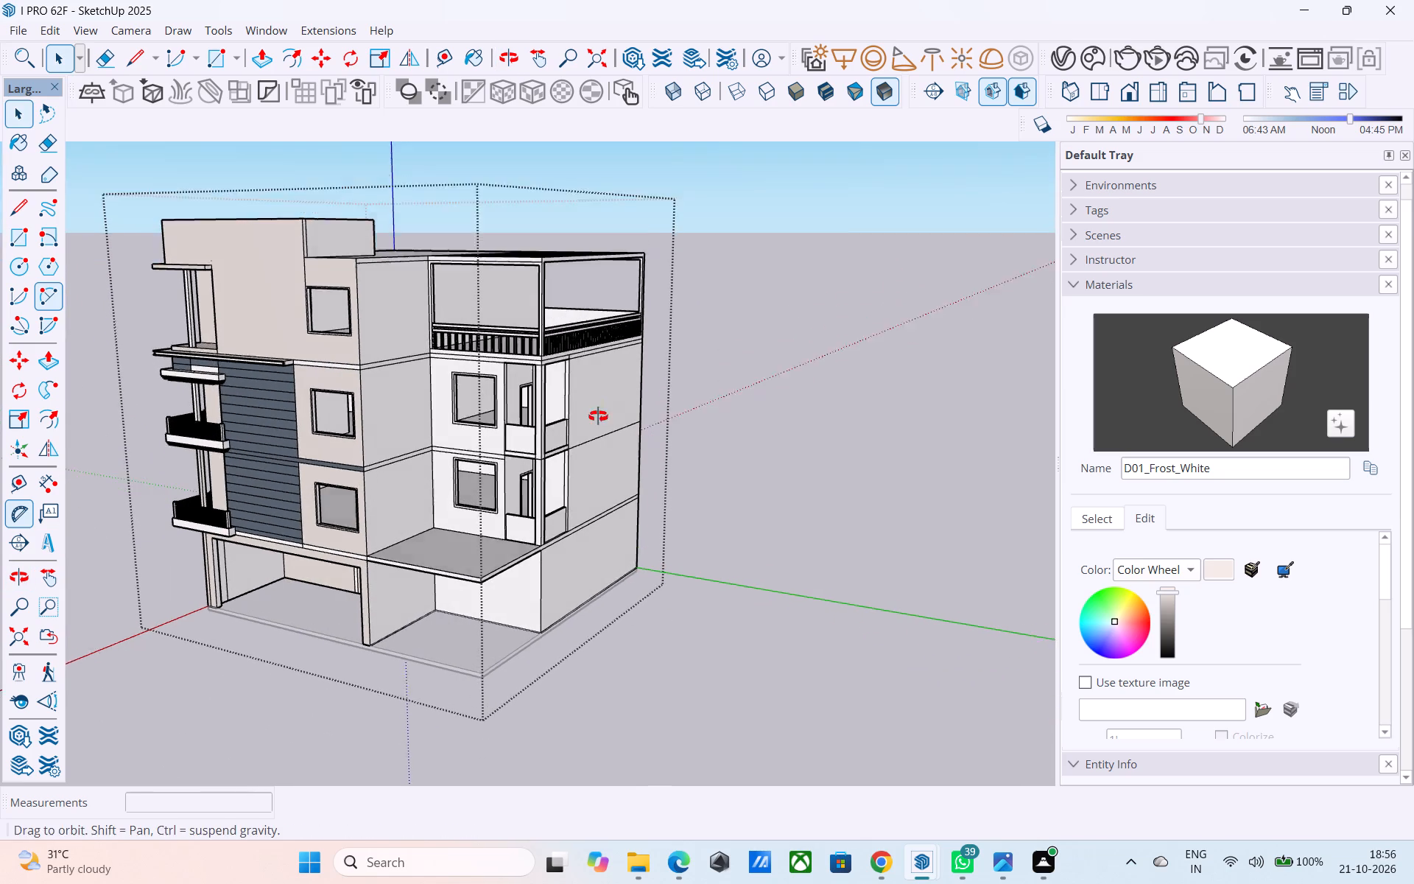
middle_click_drag(598, 416, 731, 418)
middle_click_drag(677, 433, 756, 361)
middle_click_drag(581, 382, 639, 421)
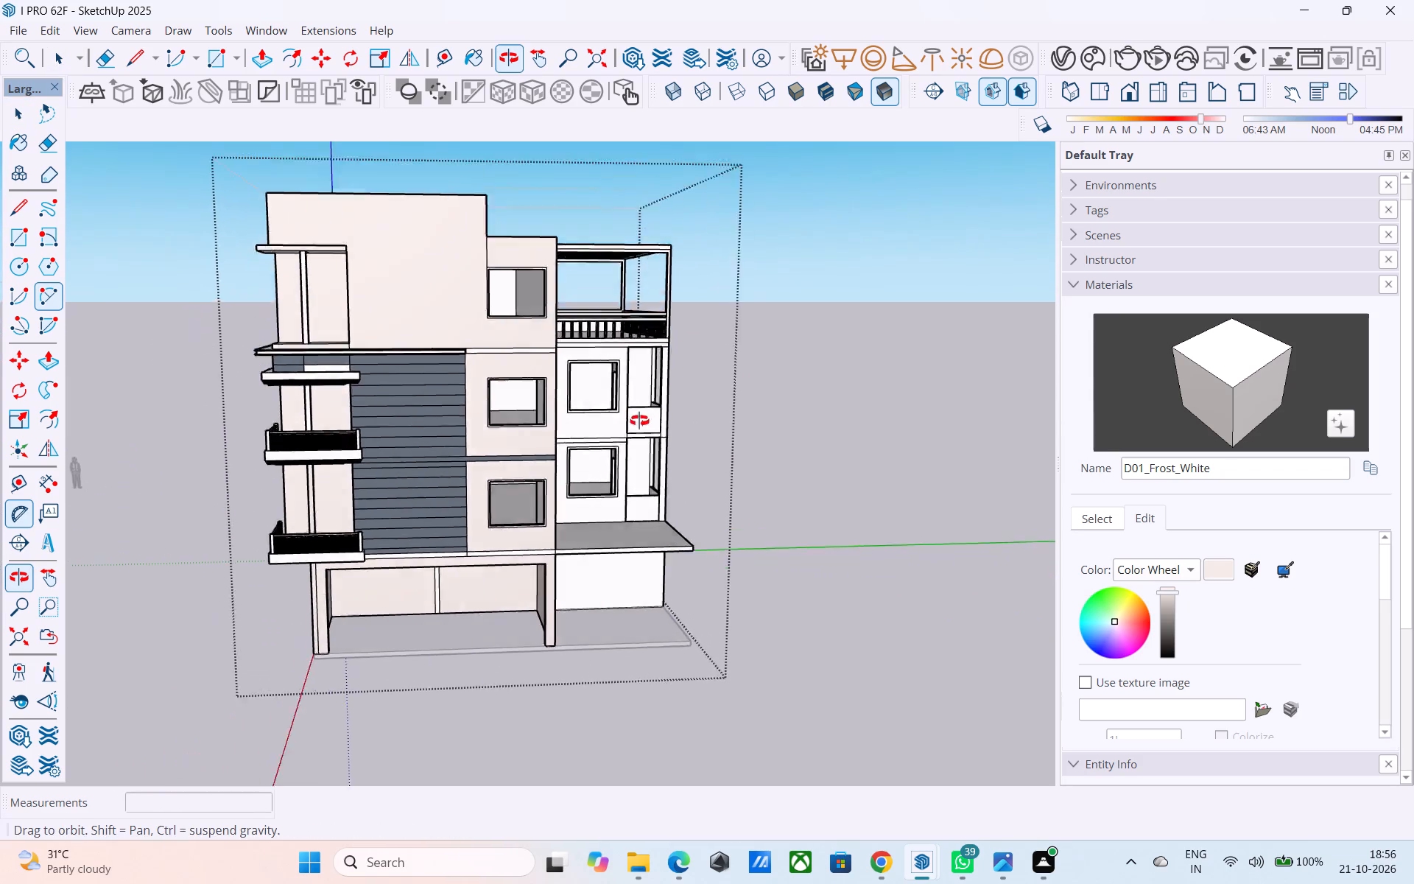
middle_click_drag(639, 421, 862, 421)
middle_click_drag(581, 407, 630, 287)
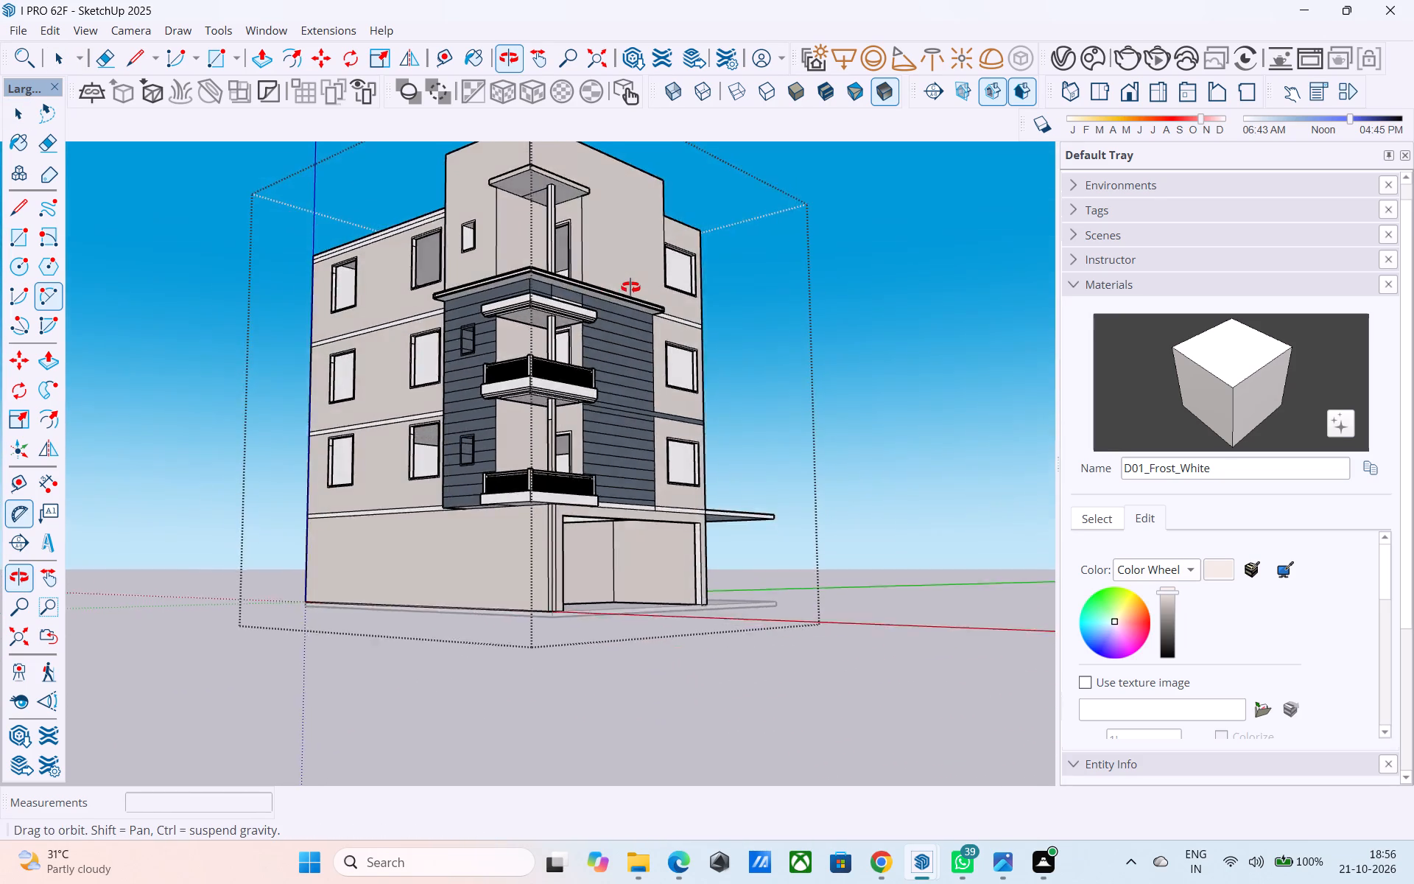
middle_click_drag(630, 287, 612, 379)
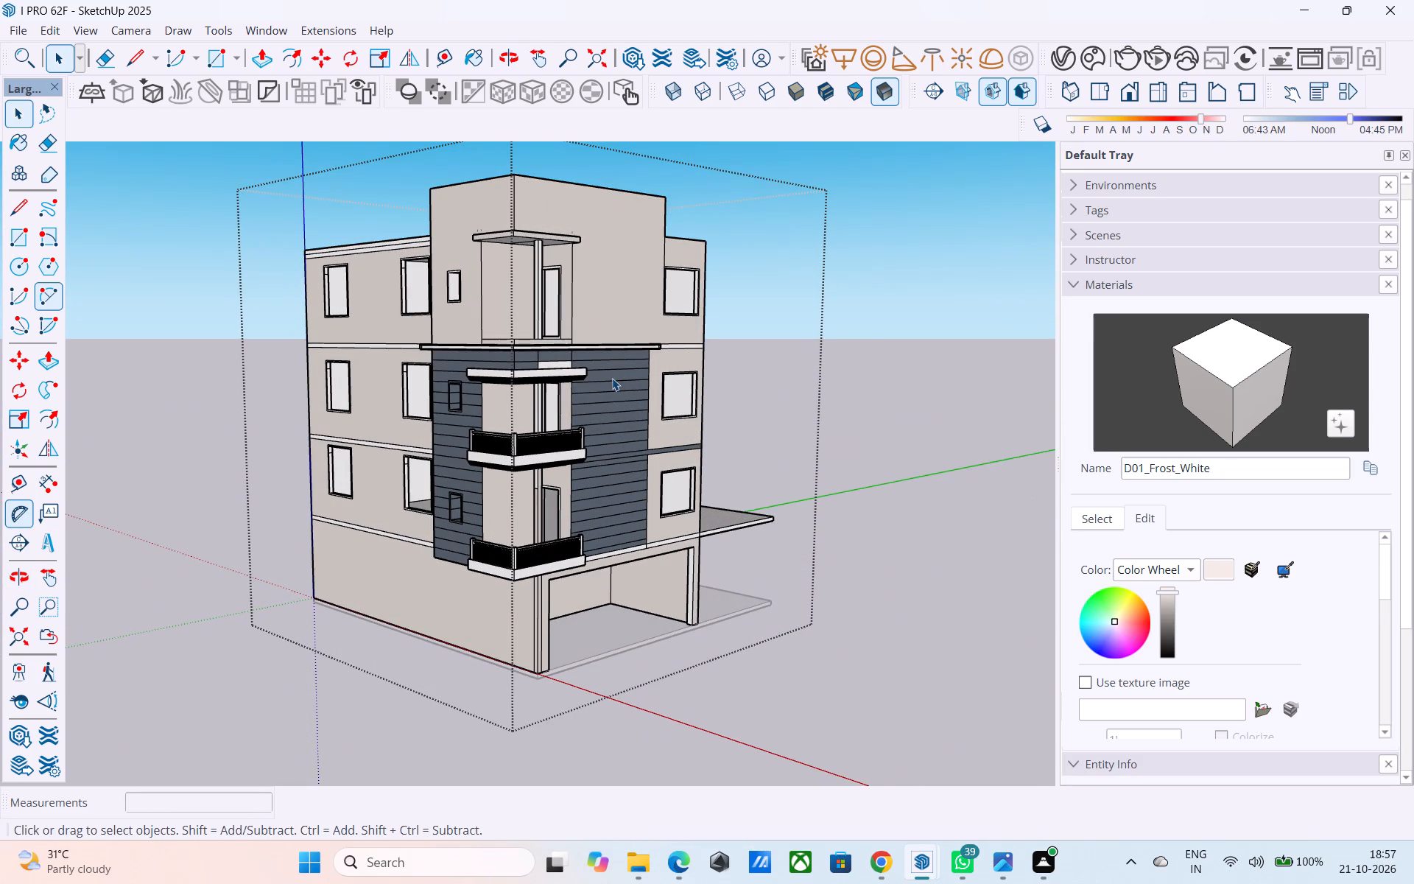
scroll(613, 376, "up", 4)
scroll(613, 376, "down", 4)
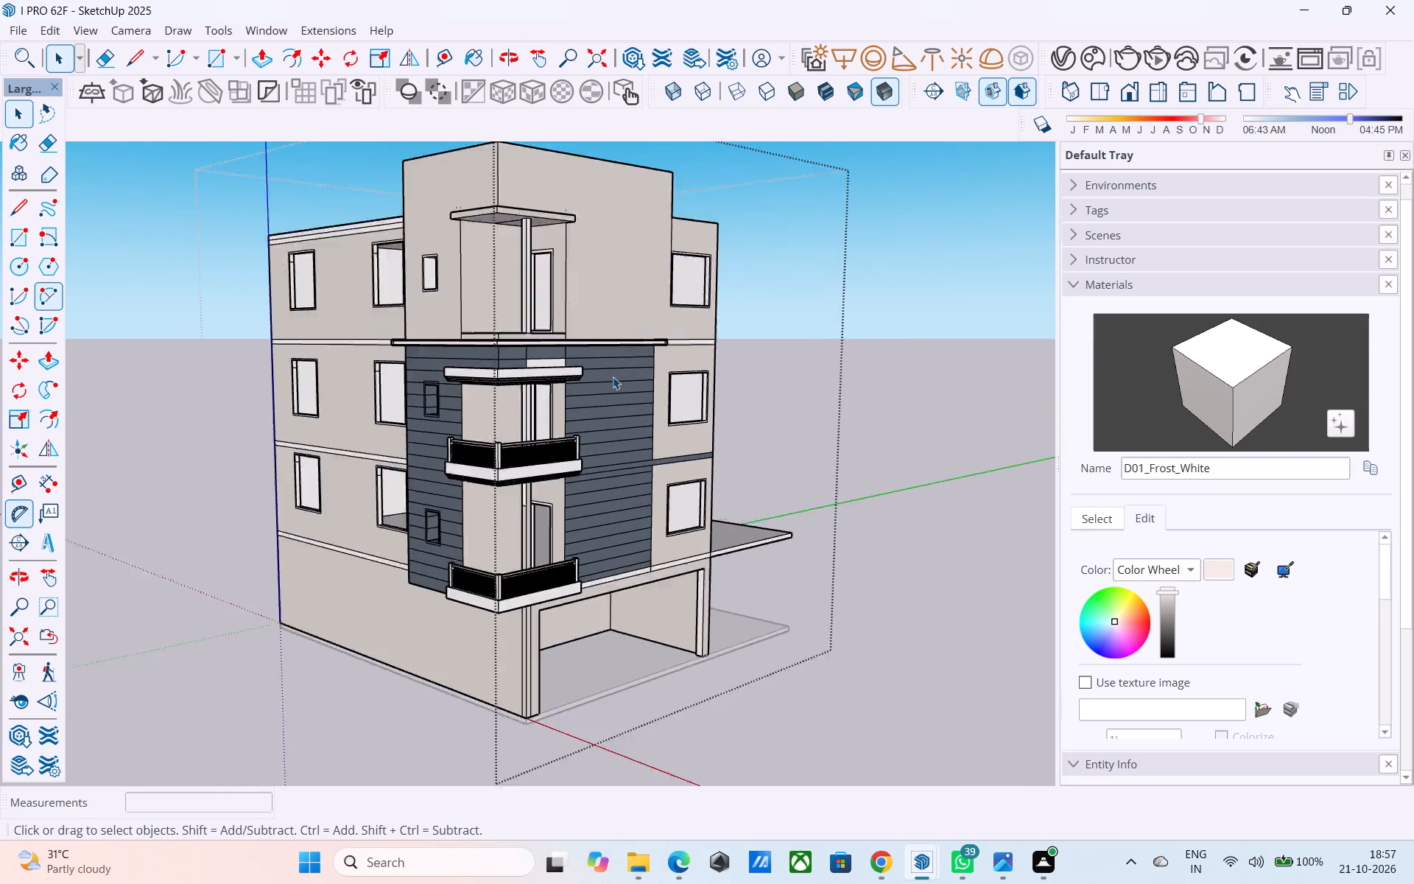
scroll(613, 376, "down", 1)
middle_click_drag(613, 376, 367, 291)
scroll(395, 427, "up", 5)
middle_click_drag(376, 476, 316, 386)
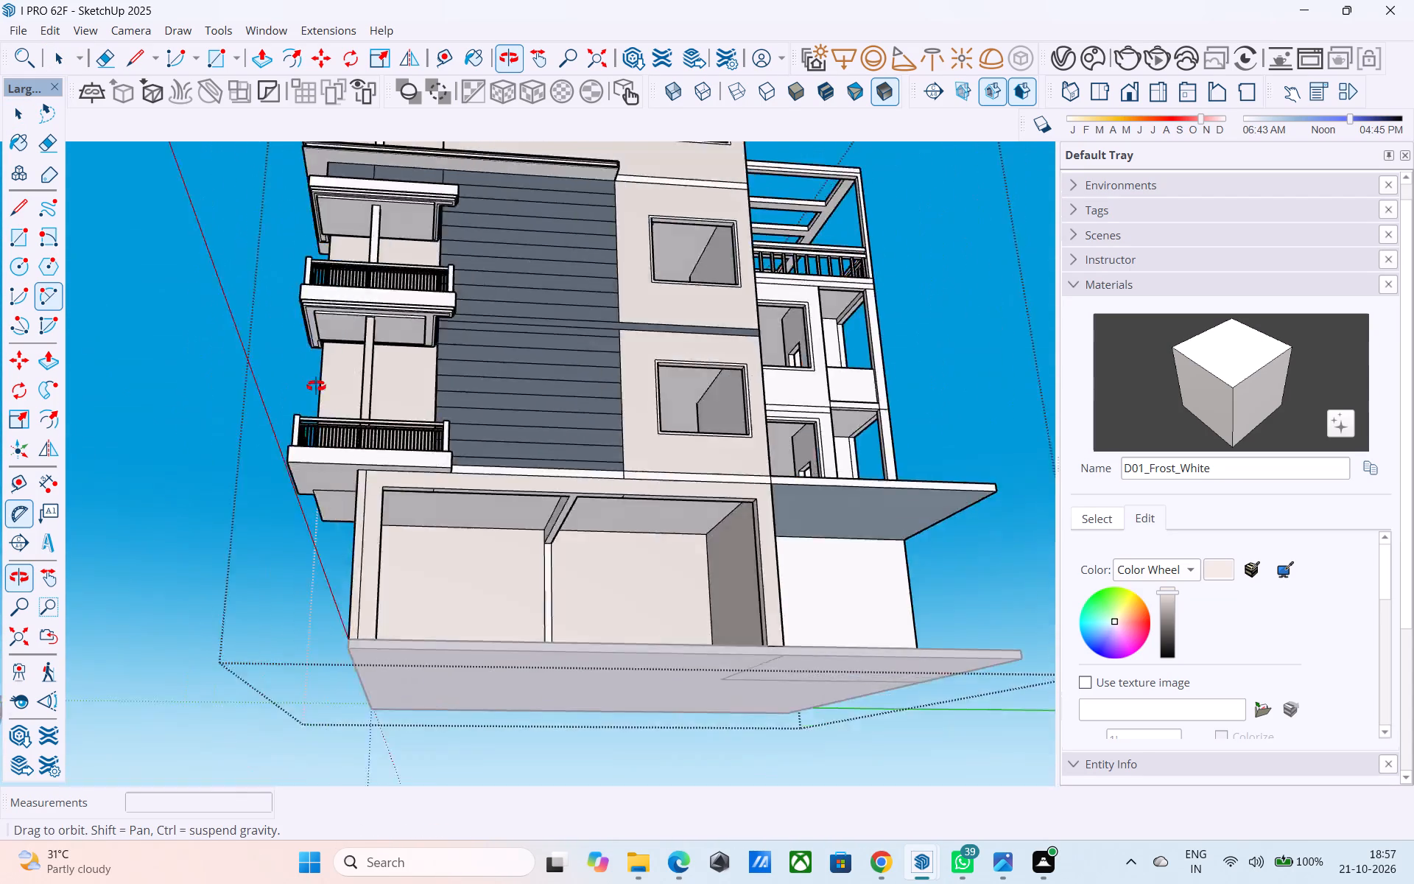
middle_click_drag(316, 386, 180, 416)
scroll(180, 416, "up", 1)
scroll(300, 434, "down", 2)
middle_click_drag(306, 433, 280, 431)
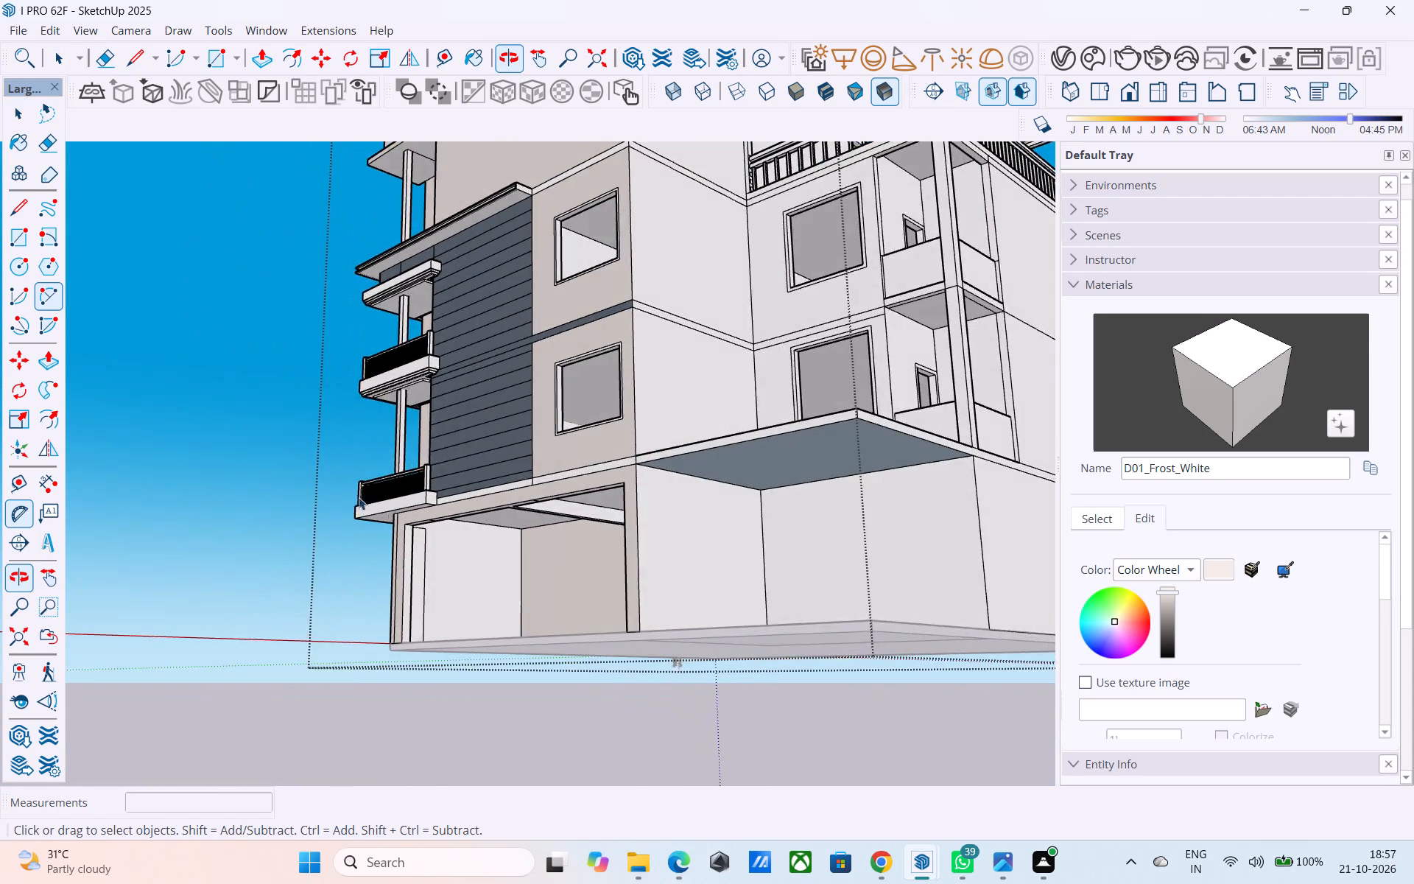
Erase the leftover rectangle edges beside the front column on the ground-floor bay's inner side wall.
scroll(390, 521, "up", 8)
middle_click_drag(476, 546, 373, 565)
scroll(395, 555, "up", 5)
middle_click_drag(304, 567, 469, 438, "shift")
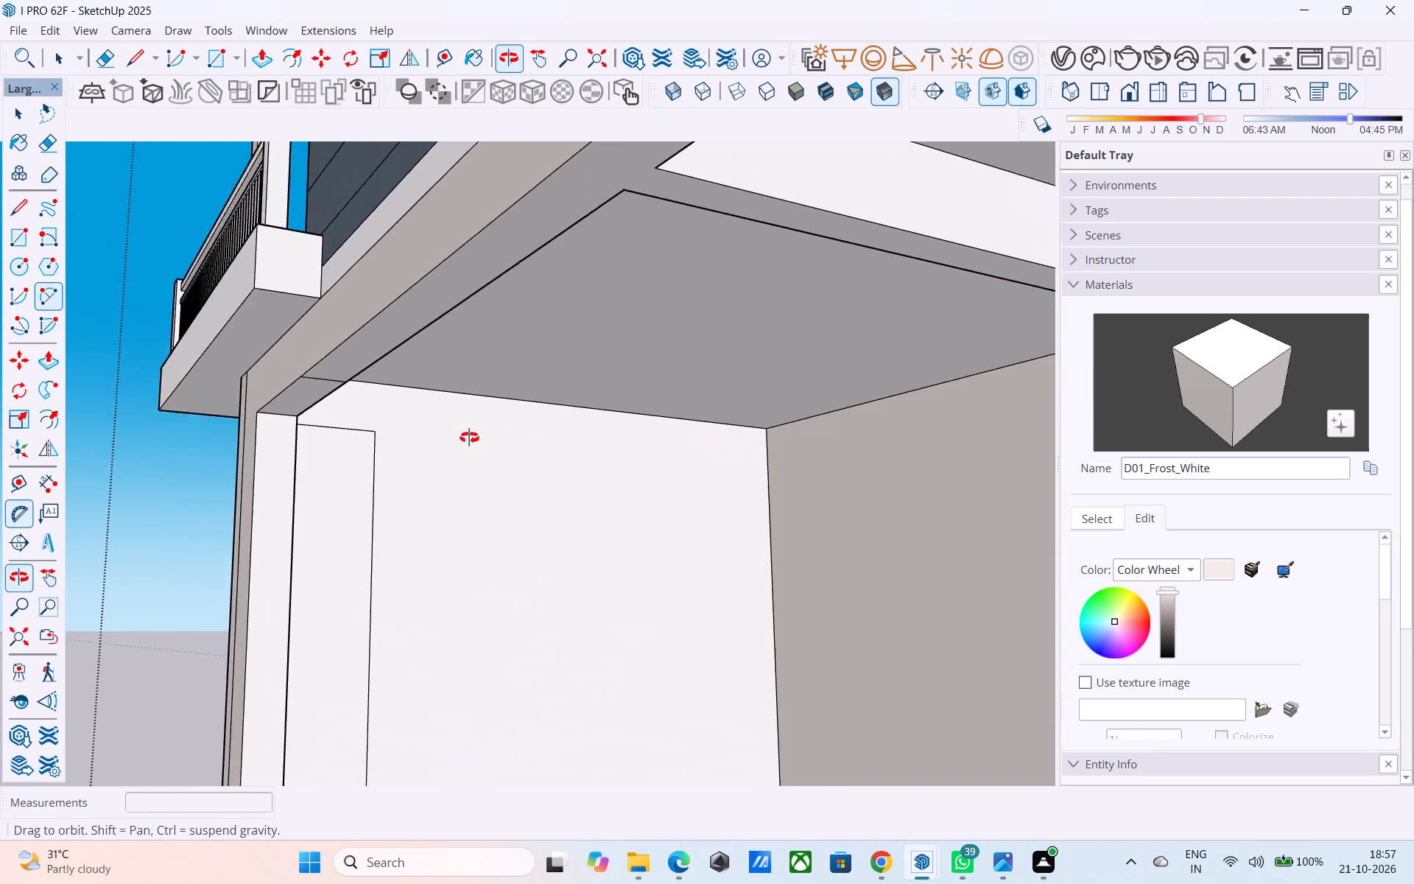
middle_click_drag(469, 438, 245, 416, "shift")
scroll(421, 498, "up", 4)
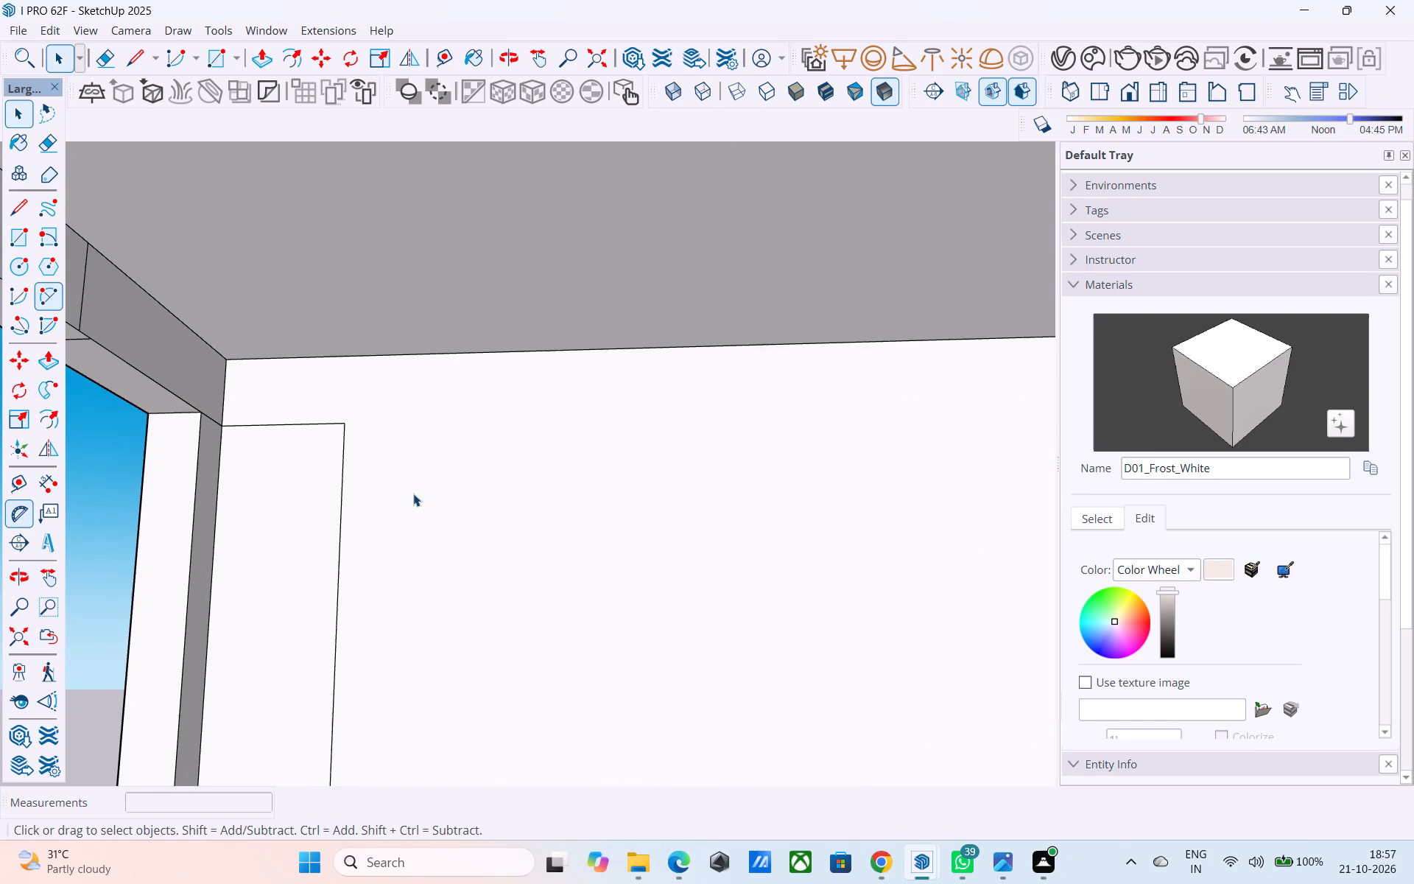
key("e")
left_click_drag(368, 467, 342, 461)
left_click_drag(329, 435, 318, 417)
Offset that side wall's outline inward, first by 2' and finally by 1'.
middle_click_drag(345, 427, 499, 389)
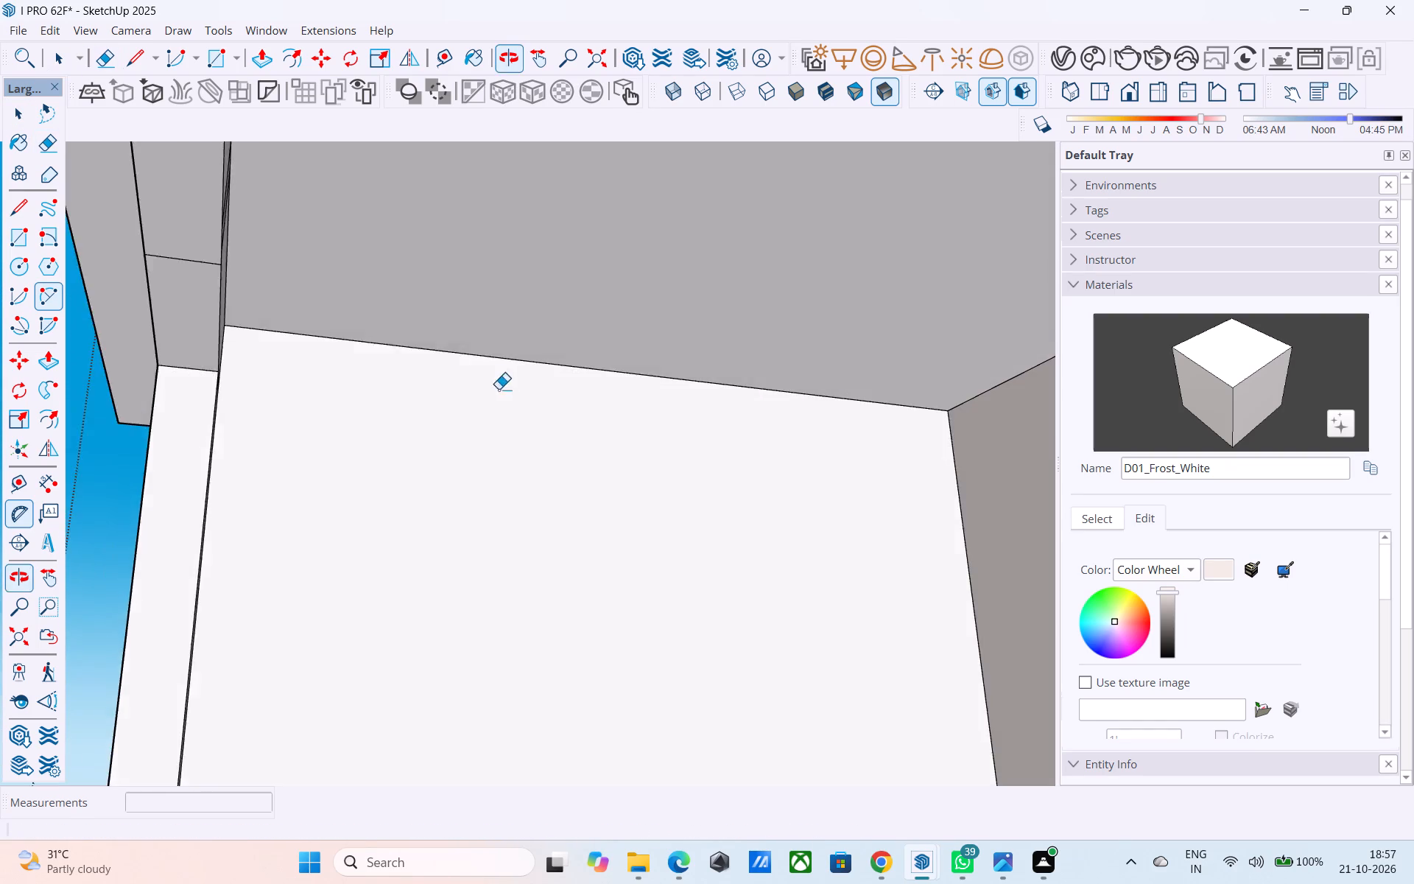
middle_click_drag(499, 389, 499, 391)
scroll(500, 387, "down", 5)
key("space")
left_click(482, 511)
key("f")
left_click(482, 513)
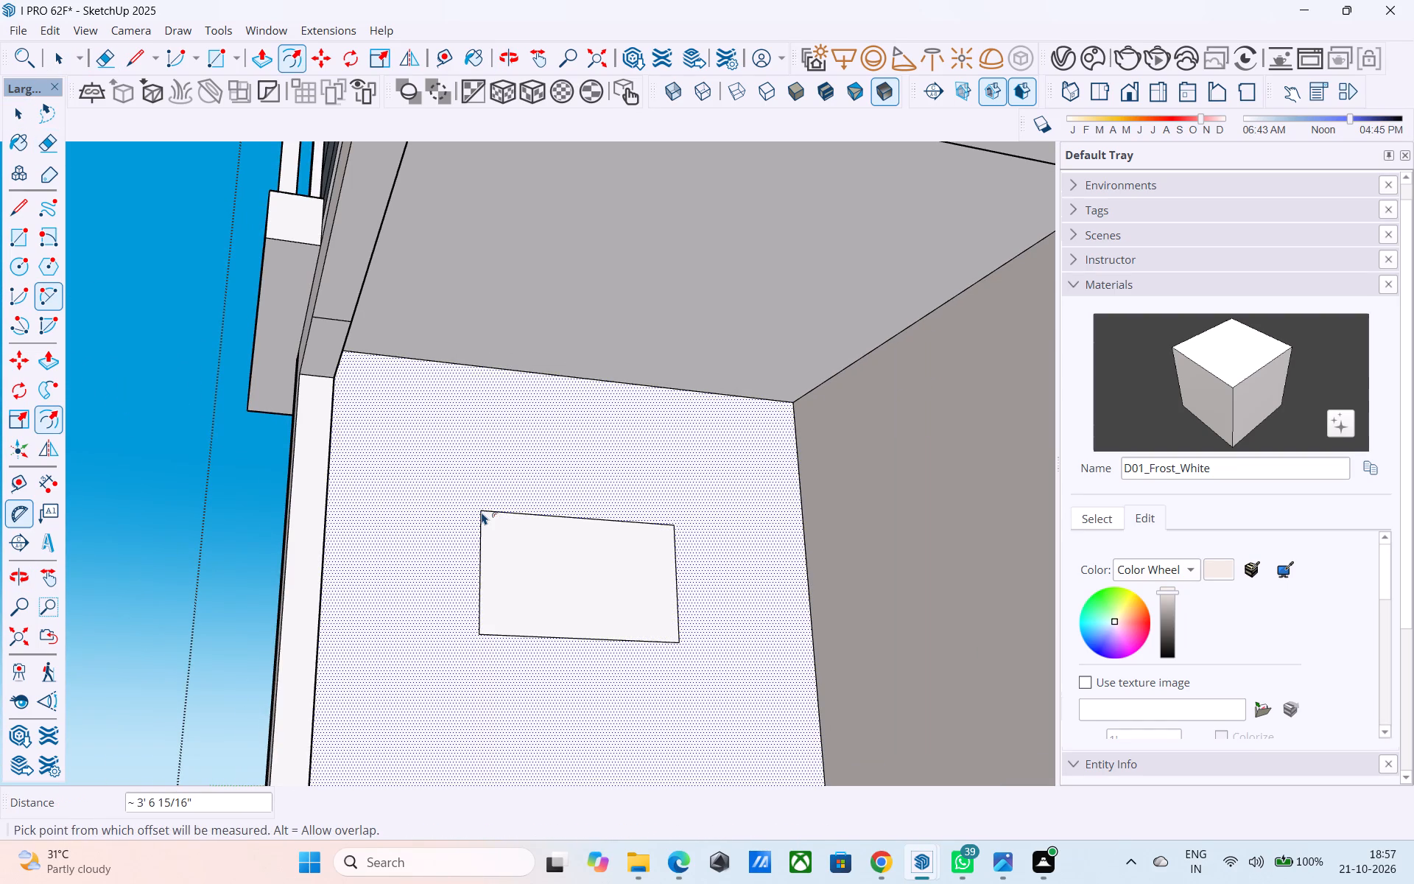
type("2'")
key("Return")
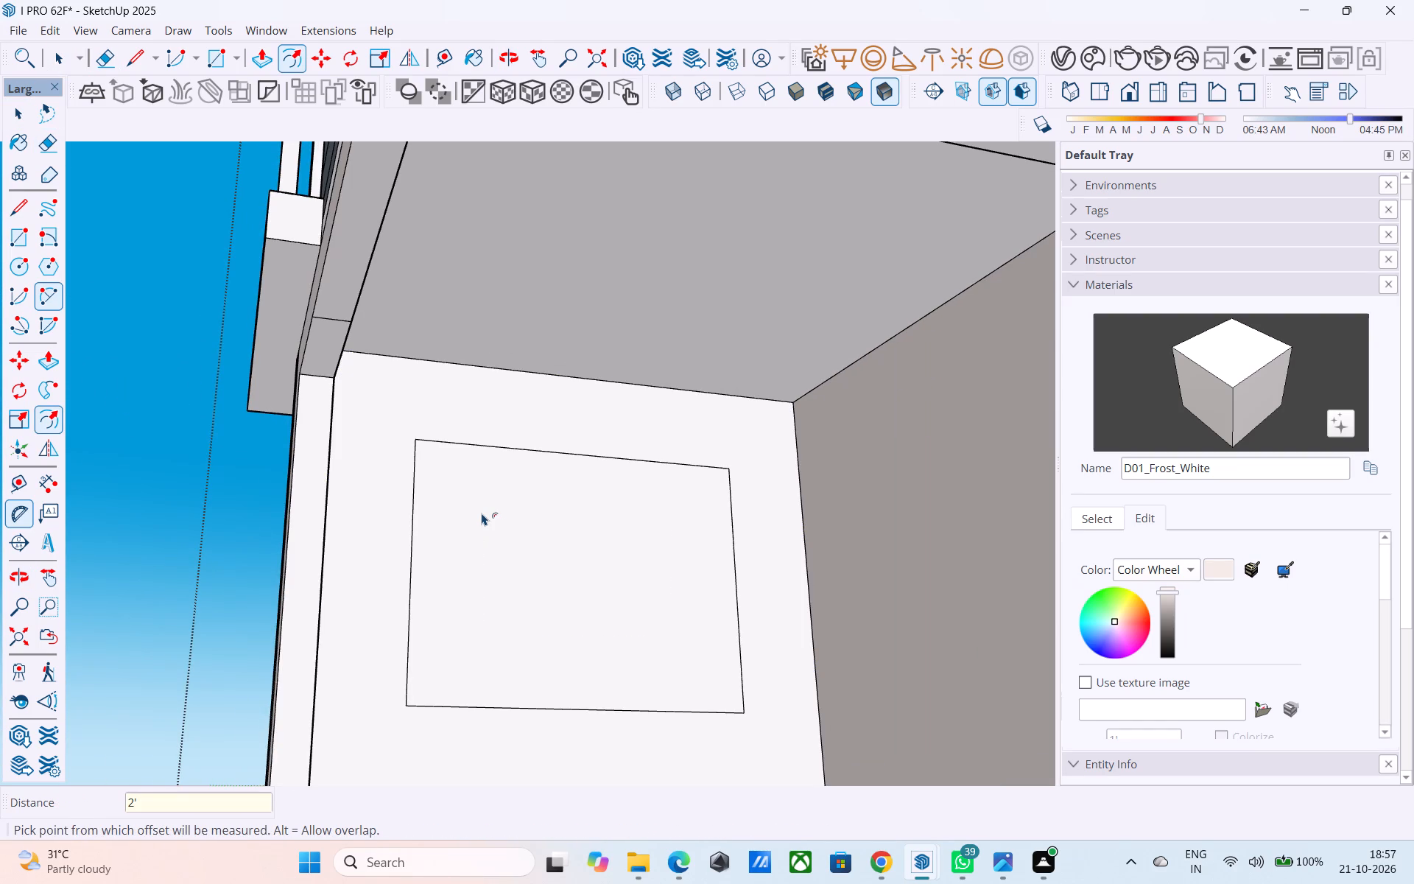
type("1'")
key("Return")
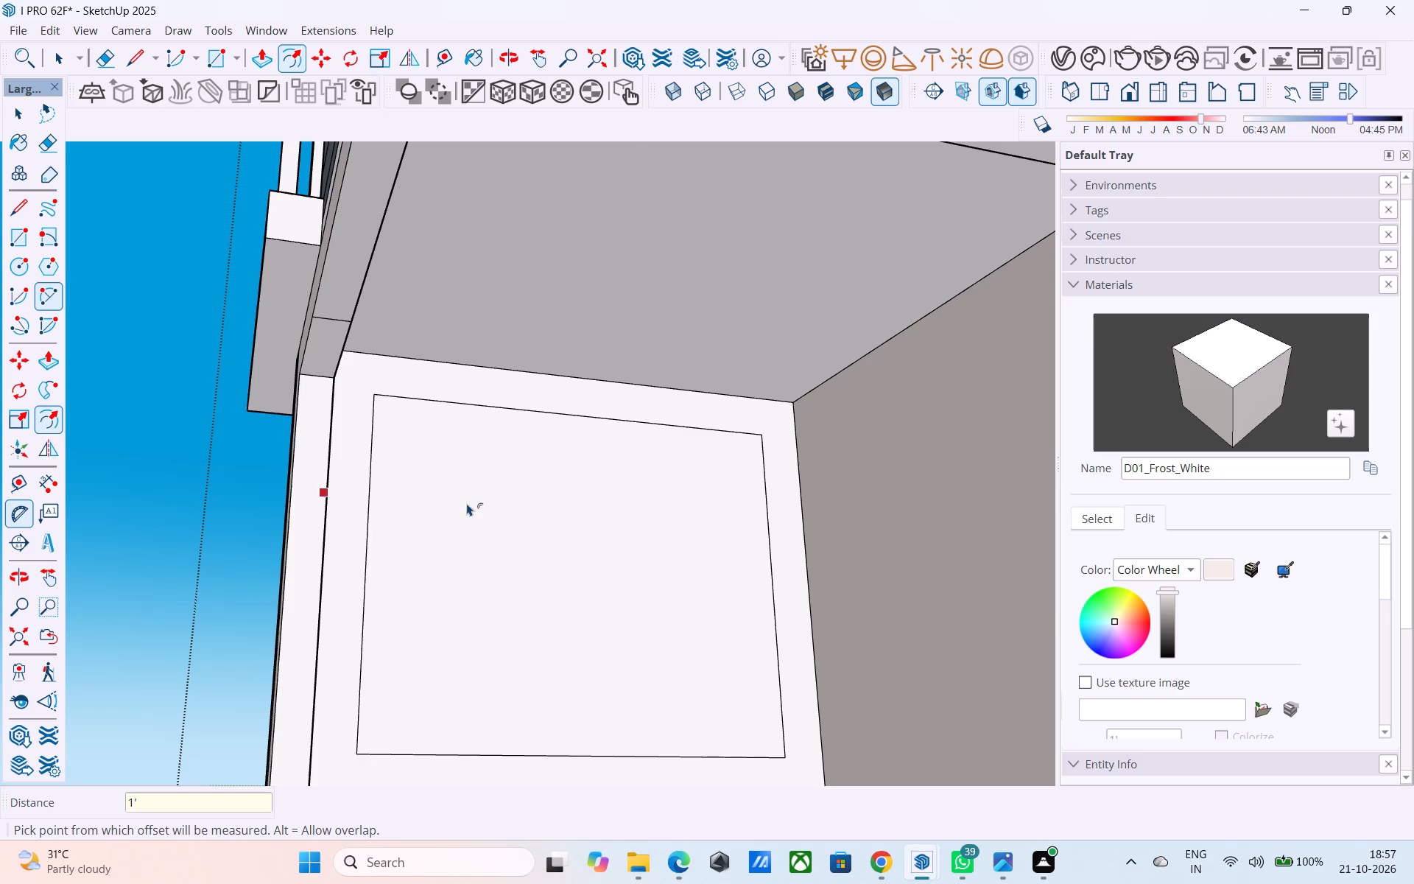
Push/Pull the offset inner face through the wall's thickness to cut a large opening.
scroll(467, 503, "down", 3)
middle_click_drag(471, 509, 560, 610)
key("space")
left_click(508, 549)
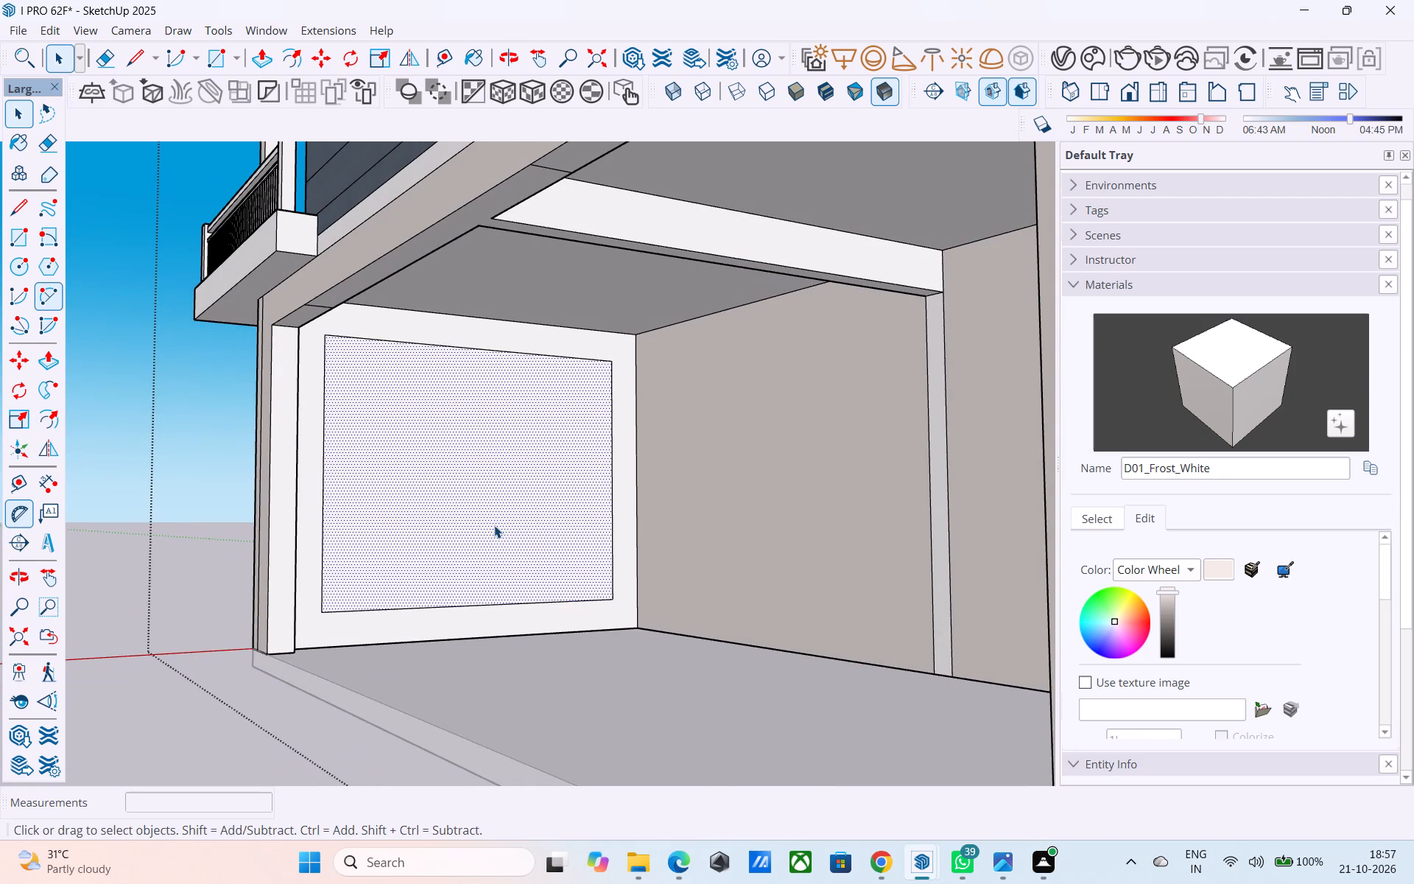
key("p")
left_click(493, 523)
left_click(472, 477)
middle_click_drag(472, 477, 480, 477)
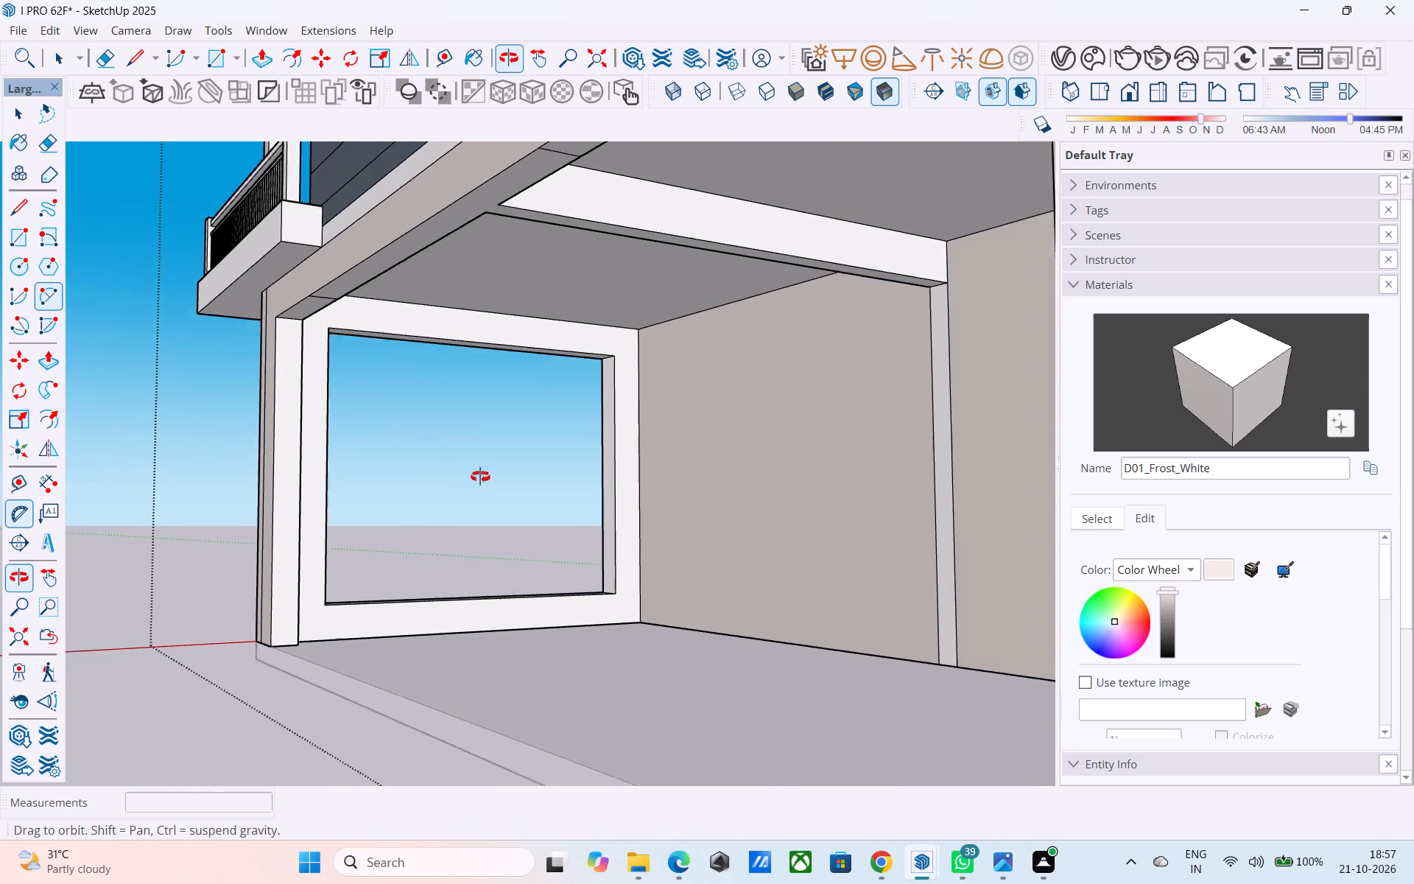
Offset the outline of the ground-floor side wall beneath the projecting slab.
middle_click_drag(480, 477, 696, 534)
scroll(571, 502, "down", 17)
middle_click_drag(831, 592, 1038, 521)
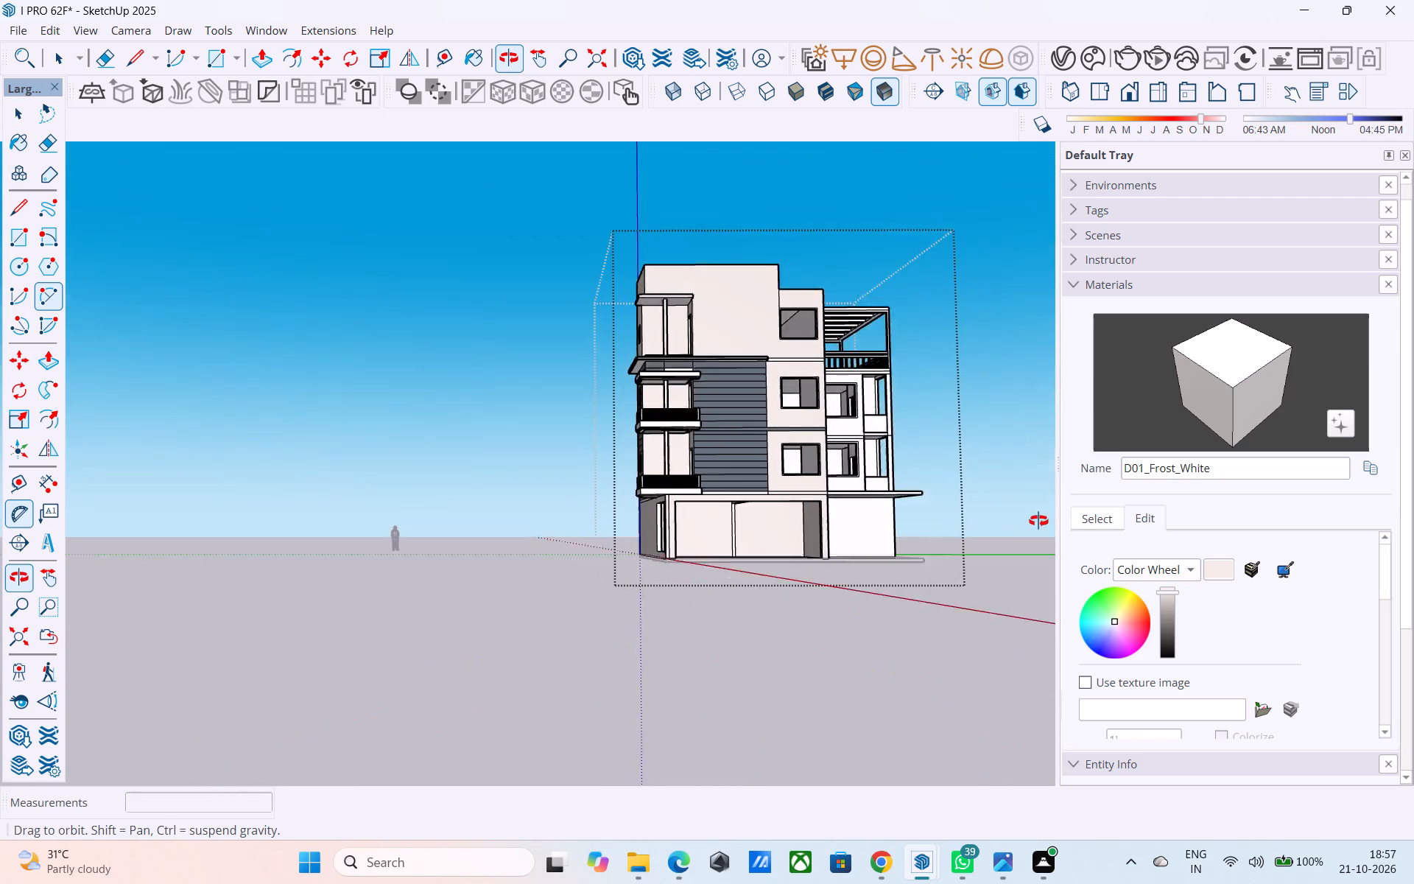
middle_click_drag(1038, 521, 575, 555)
scroll(736, 583, "up", 6)
middle_click_drag(661, 558, 628, 547)
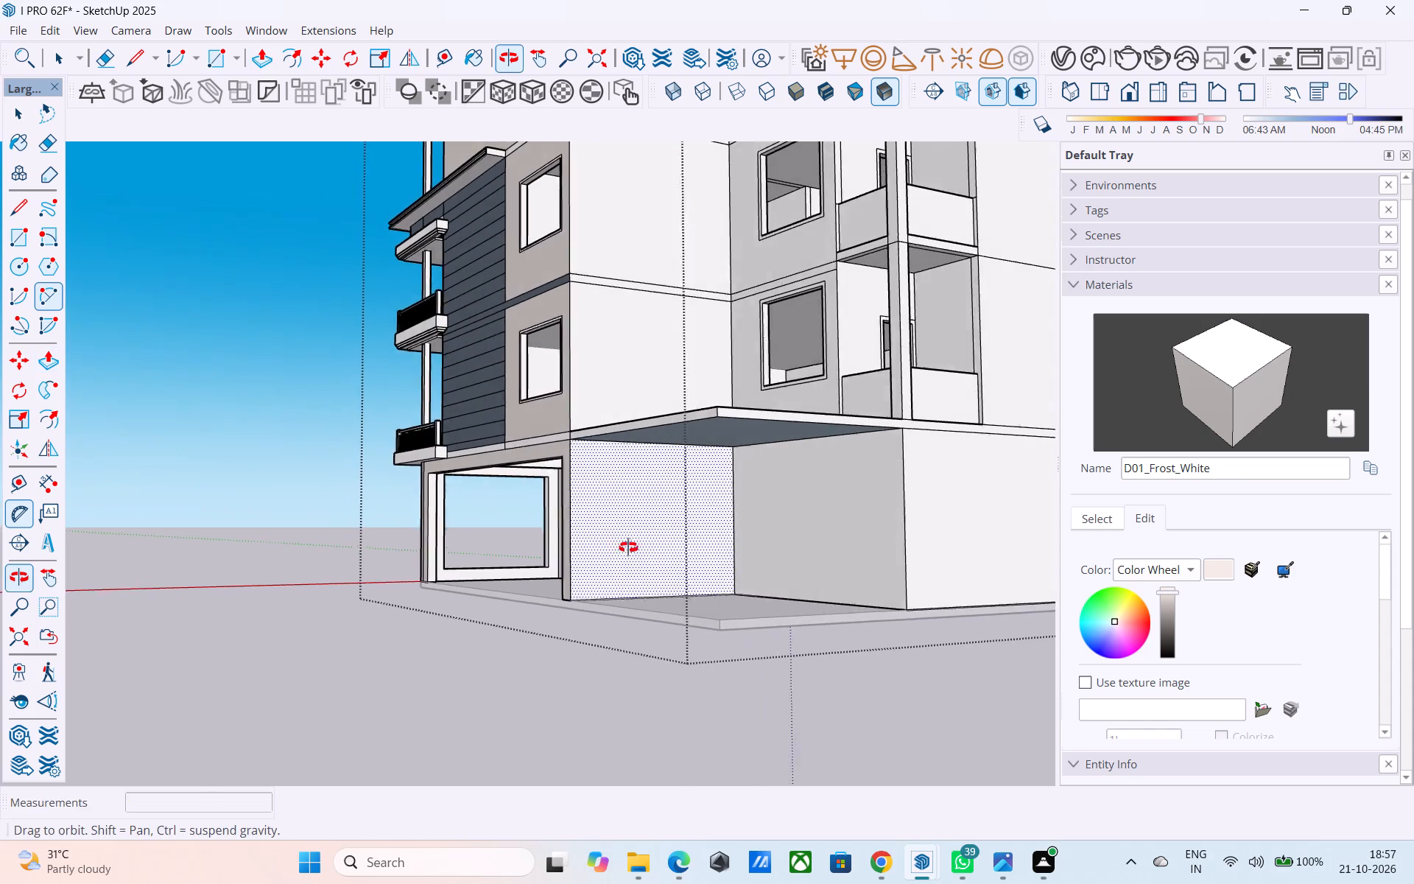
middle_click_drag(628, 547, 627, 547)
key("space")
scroll(624, 543, "up", 3)
left_click(624, 539)
key("f")
left_click(624, 538)
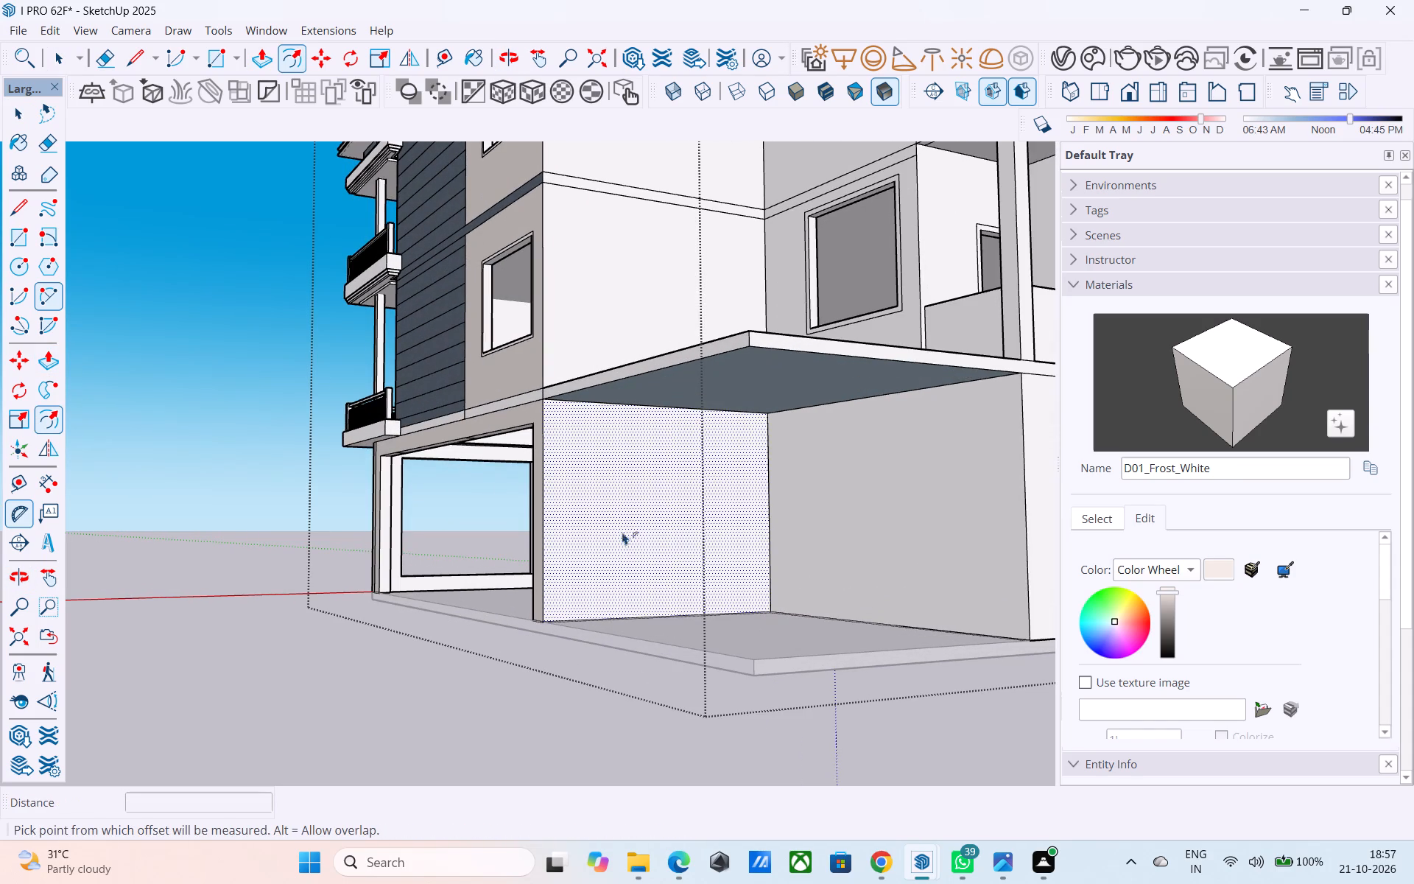
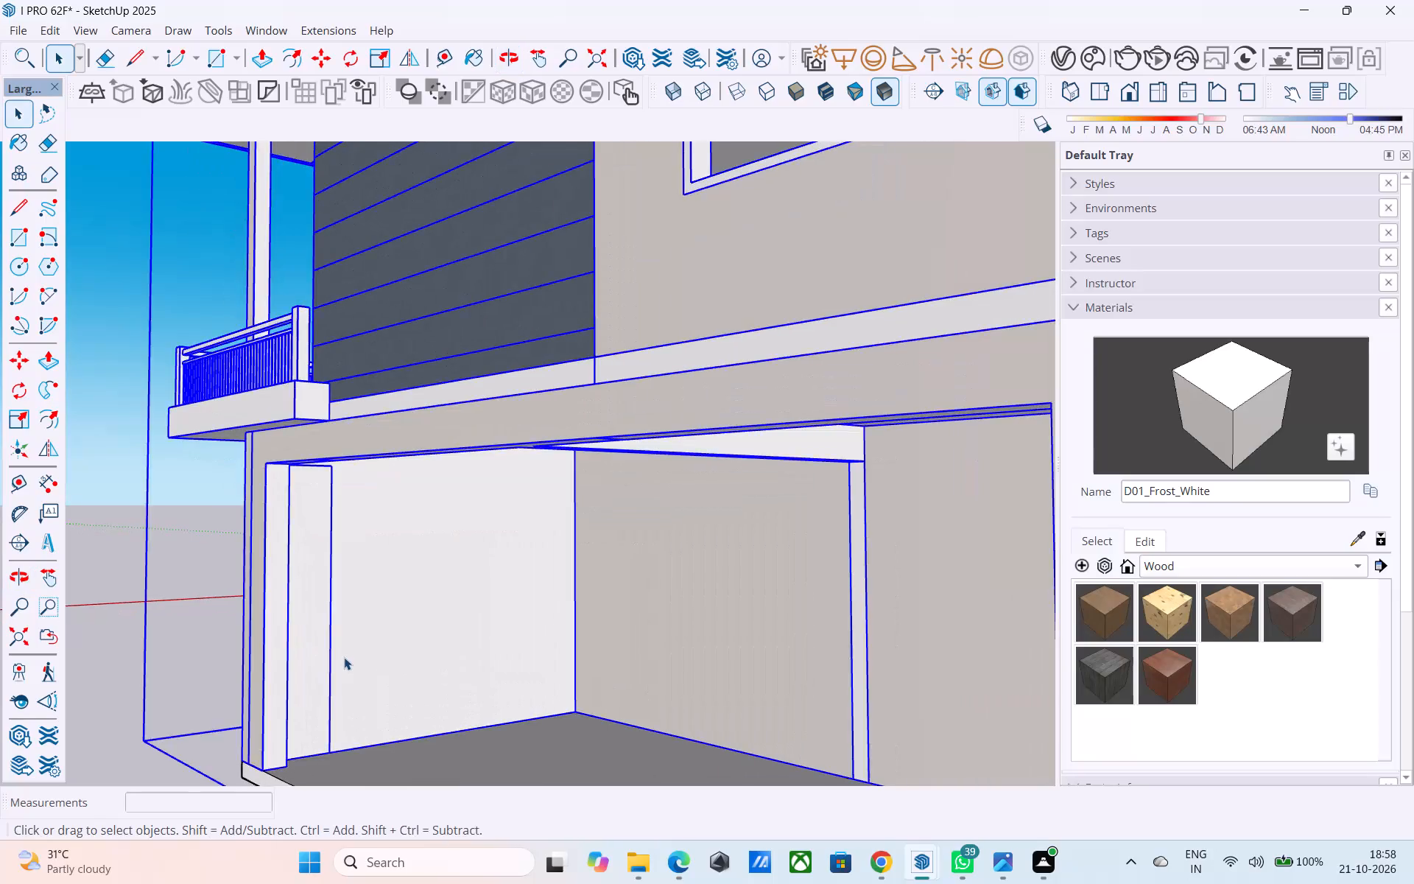
Open the building group for editing and erase the leftover panel edges on the white ground-floor side wall.
scroll(344, 657, "up", 4)
double_click(344, 657)
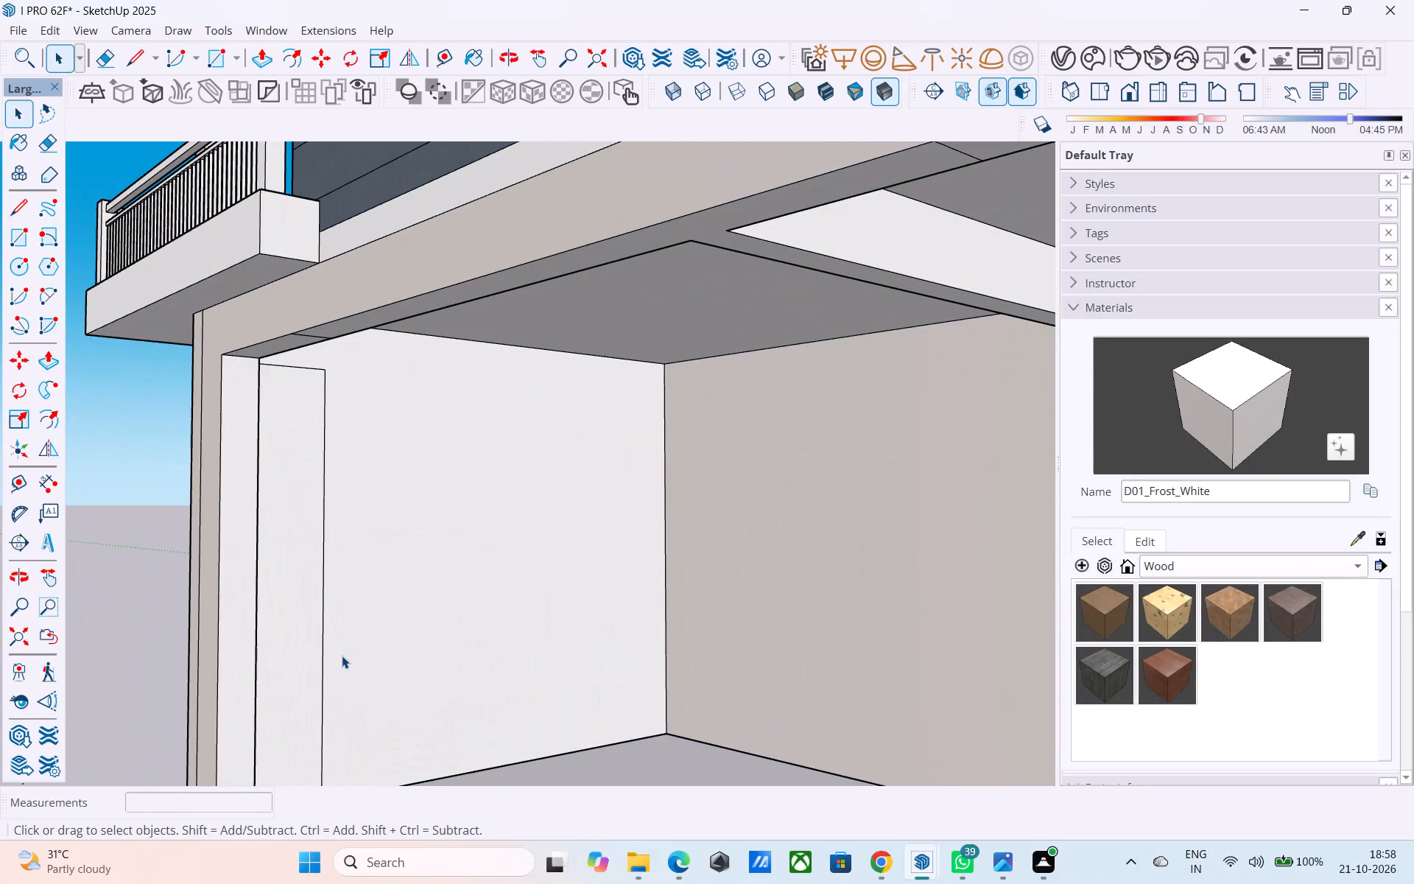
scroll(342, 656, "up", 2)
key("e")
left_click_drag(340, 653, 315, 647)
left_click(309, 306)
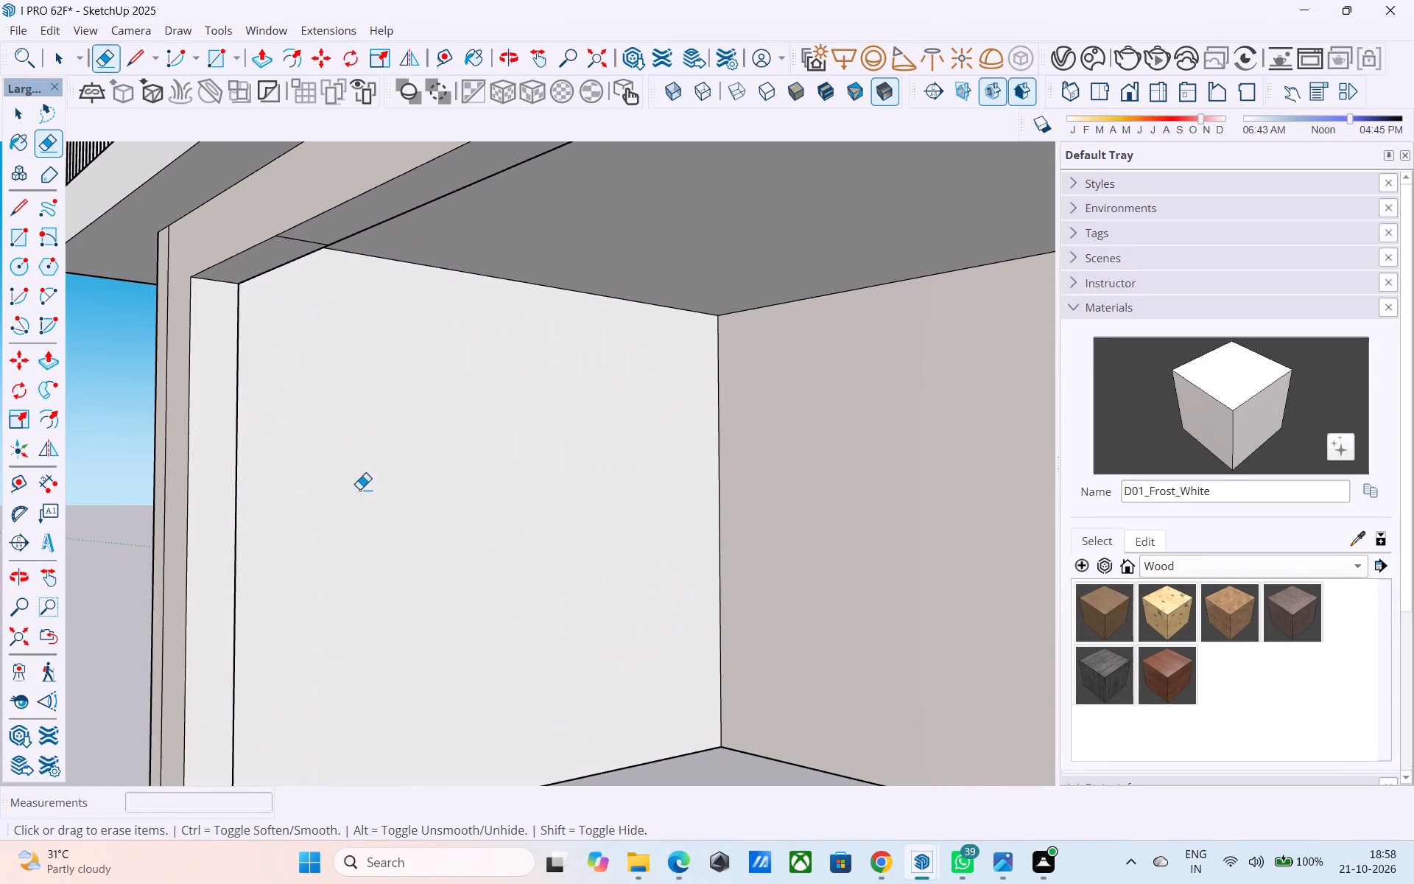
Offset the outline of the white ground-floor side wall face inward by 1'.
key("space")
left_click(361, 497)
key("f")
left_click(361, 497)
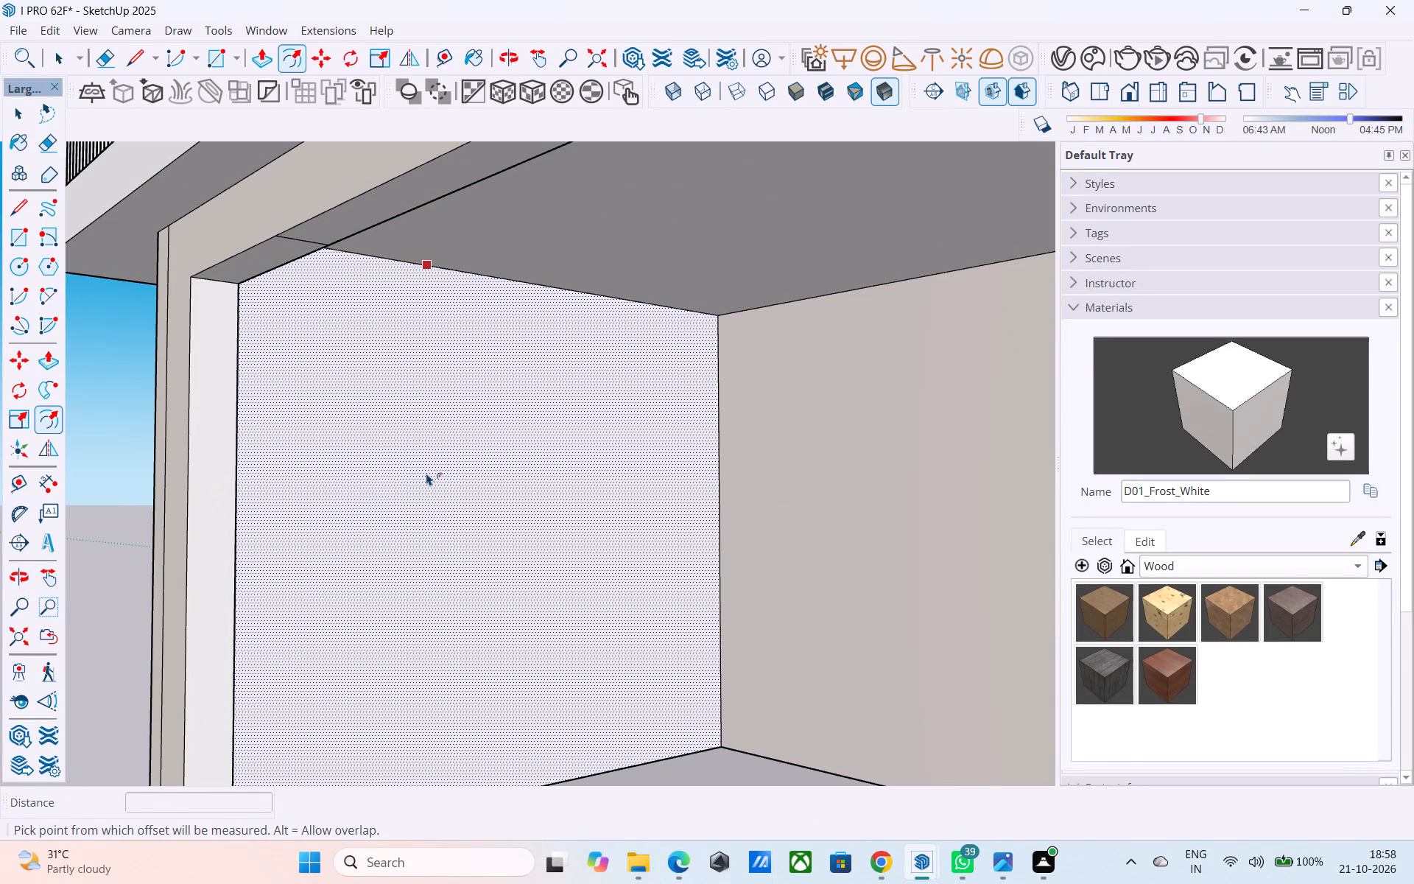
key("space")
left_click(426, 471)
left_click(430, 581)
key("f")
left_click(431, 578)
key("1")
key("apostrophe")
key("Return")
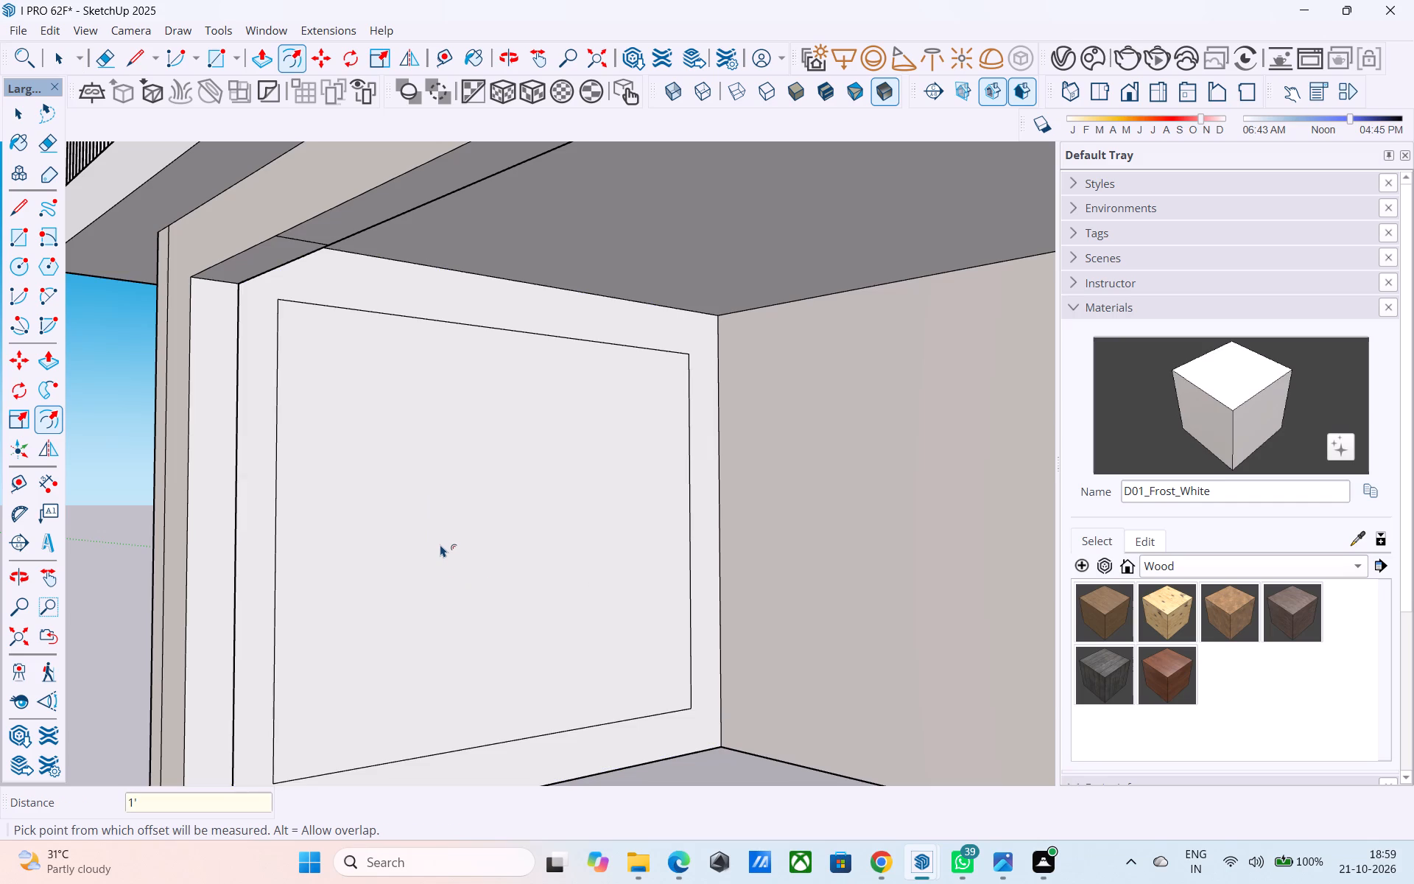
Push the inner rectangle of the white side wall 9" through the wall to cut a window opening.
key("space")
left_click(440, 544)
key("p")
left_click(441, 543)
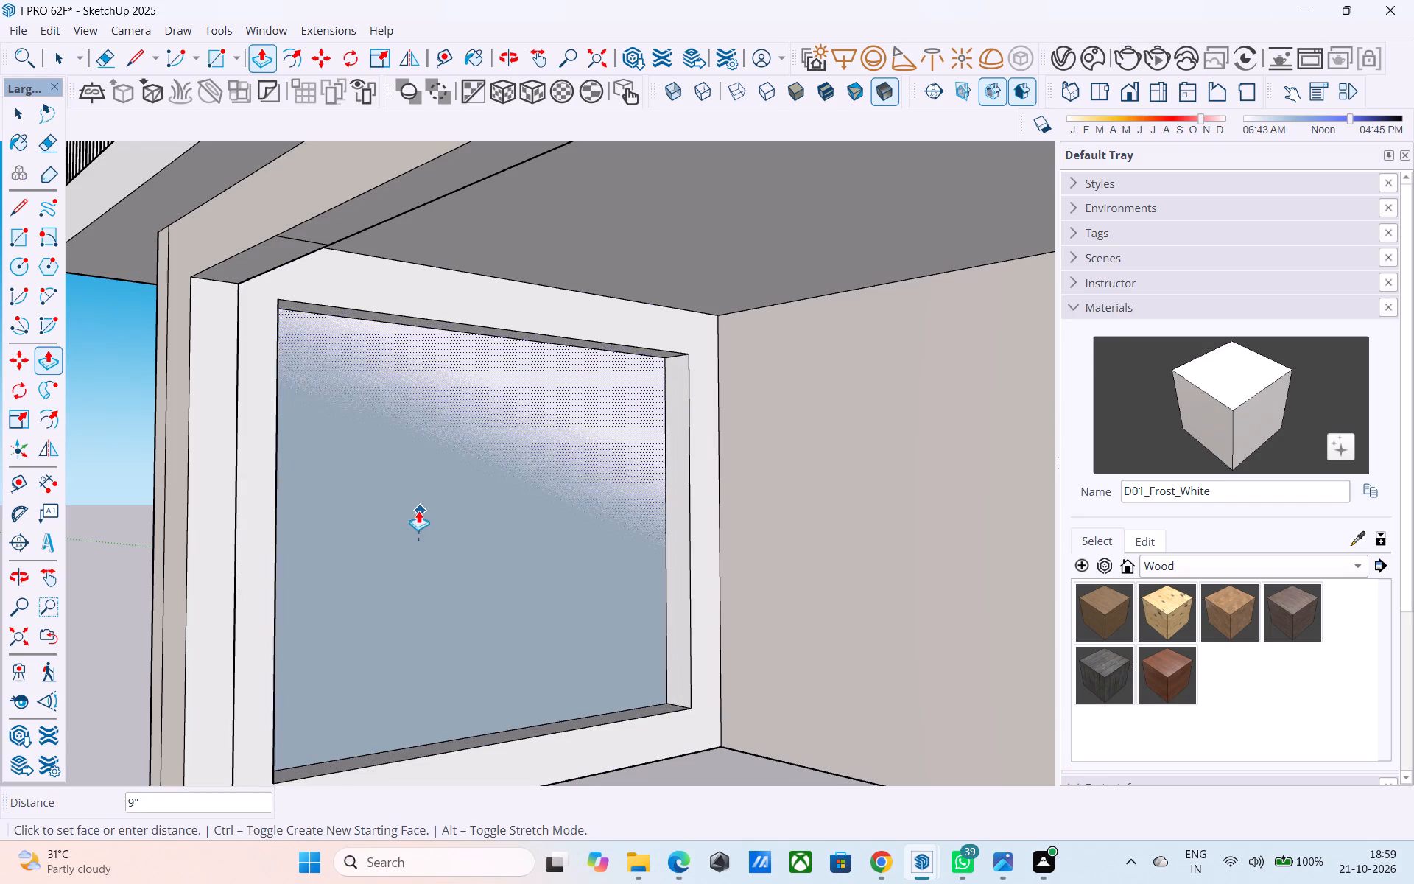
left_click(418, 510)
Start an offset on the ground-floor wall face under the overhanging slab, beside the bay with the cut opening.
scroll(418, 510, "down", 15)
middle_click_drag(671, 597, 639, 610)
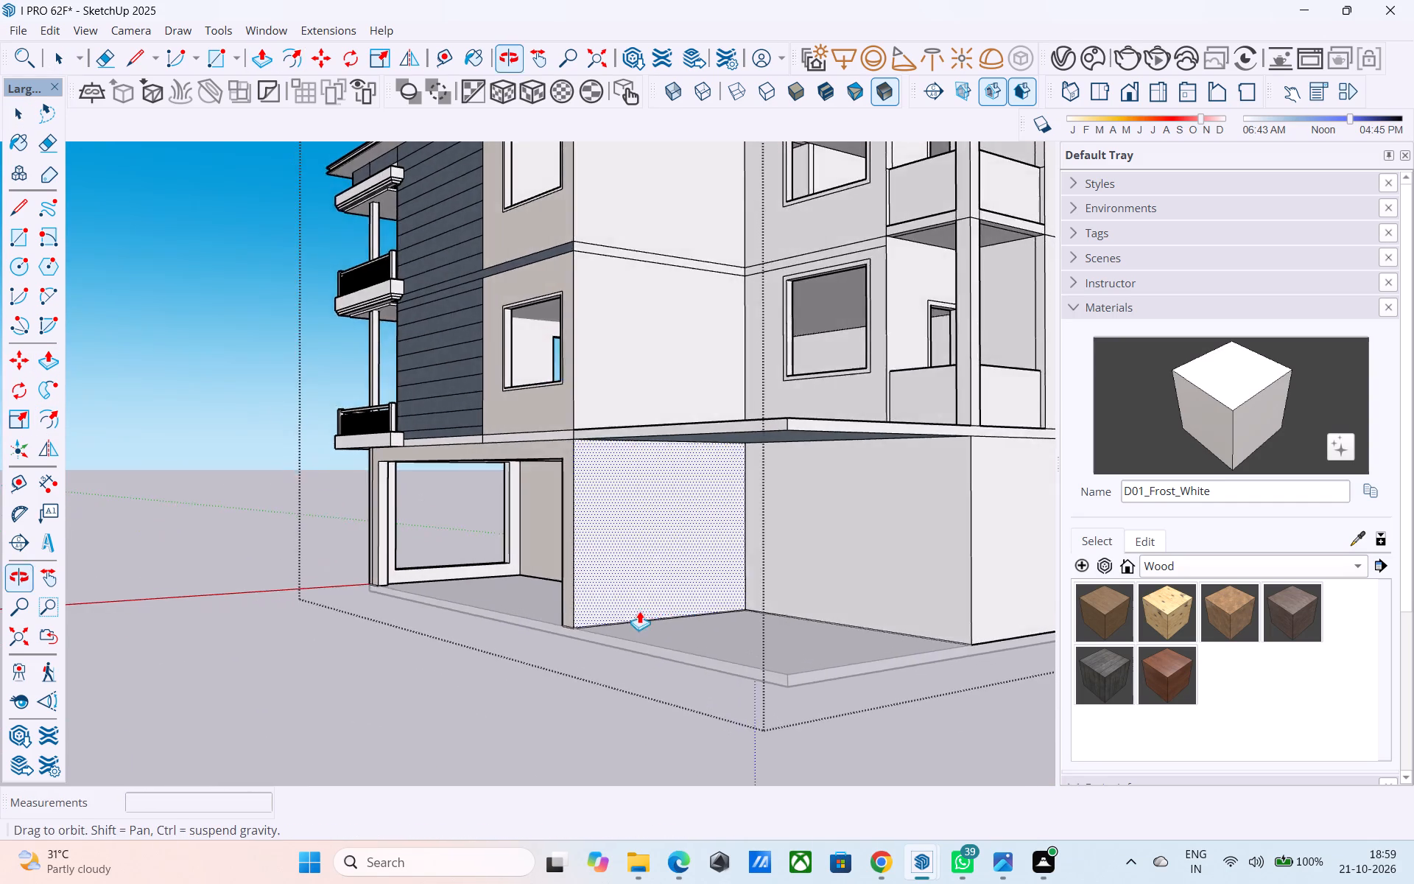
key("space")
scroll(643, 606, "up", 4)
left_click(636, 556)
key("f")
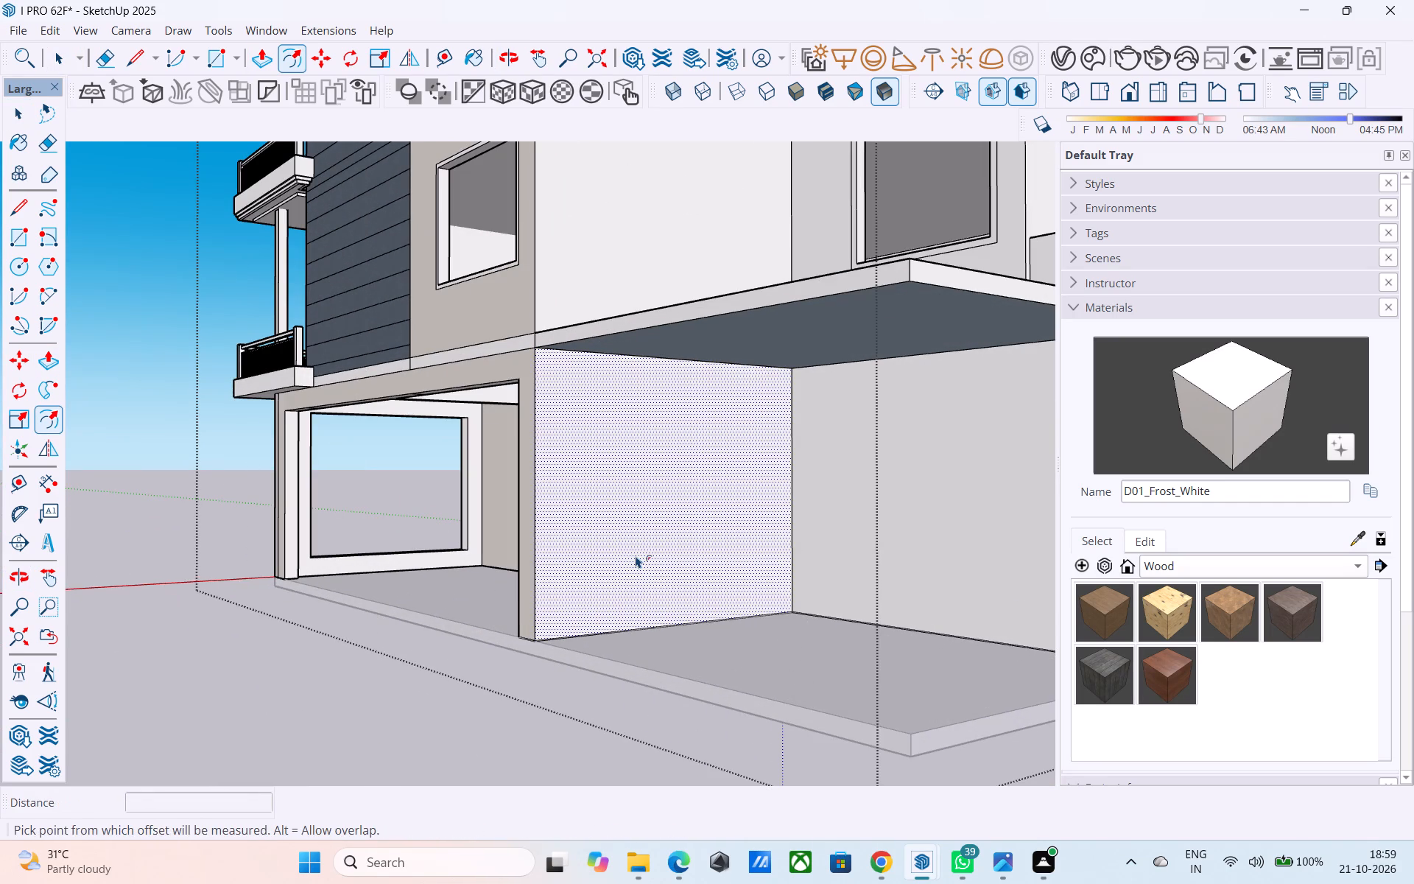
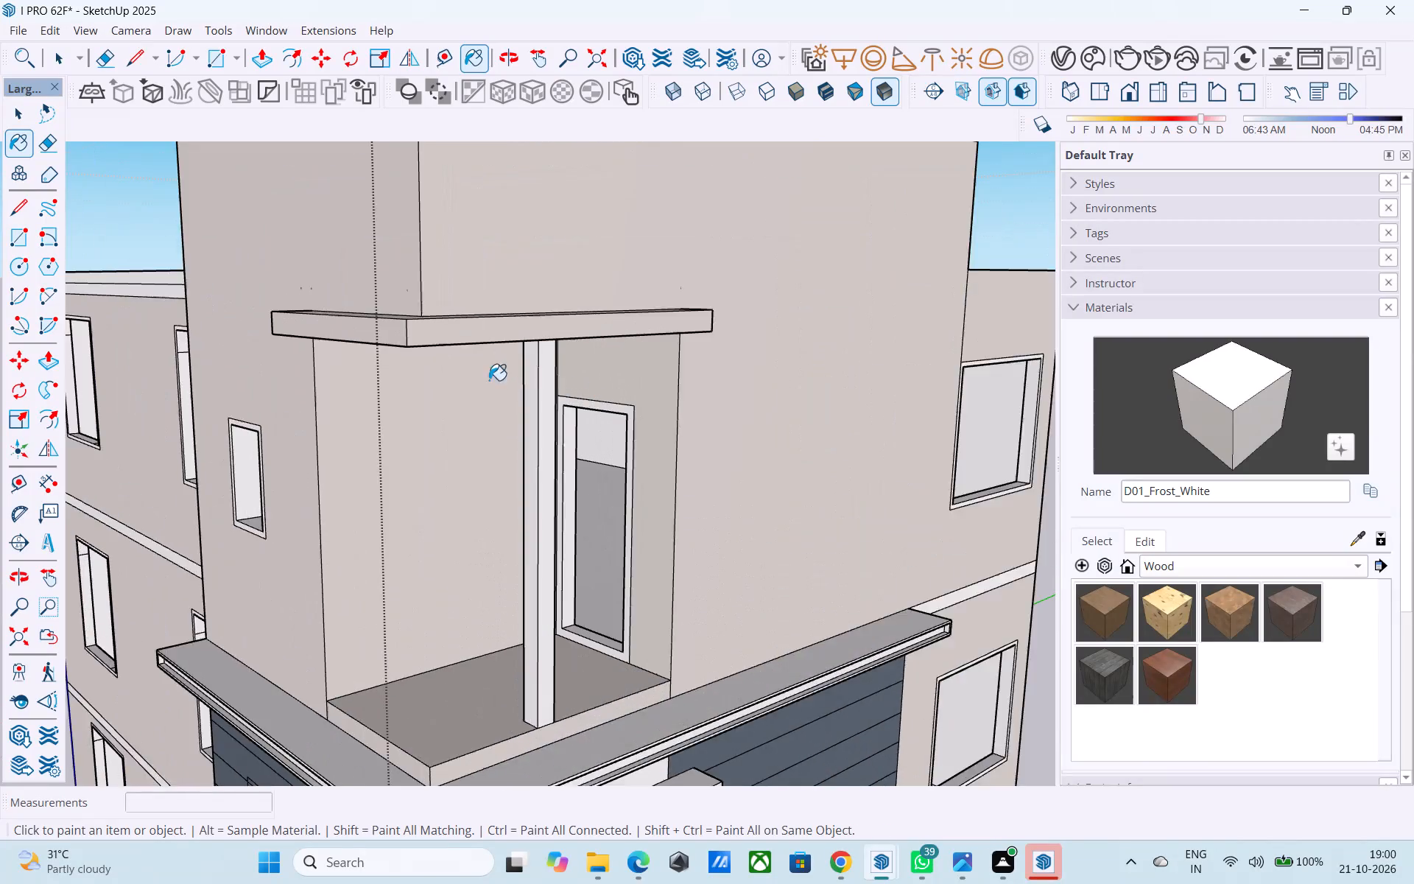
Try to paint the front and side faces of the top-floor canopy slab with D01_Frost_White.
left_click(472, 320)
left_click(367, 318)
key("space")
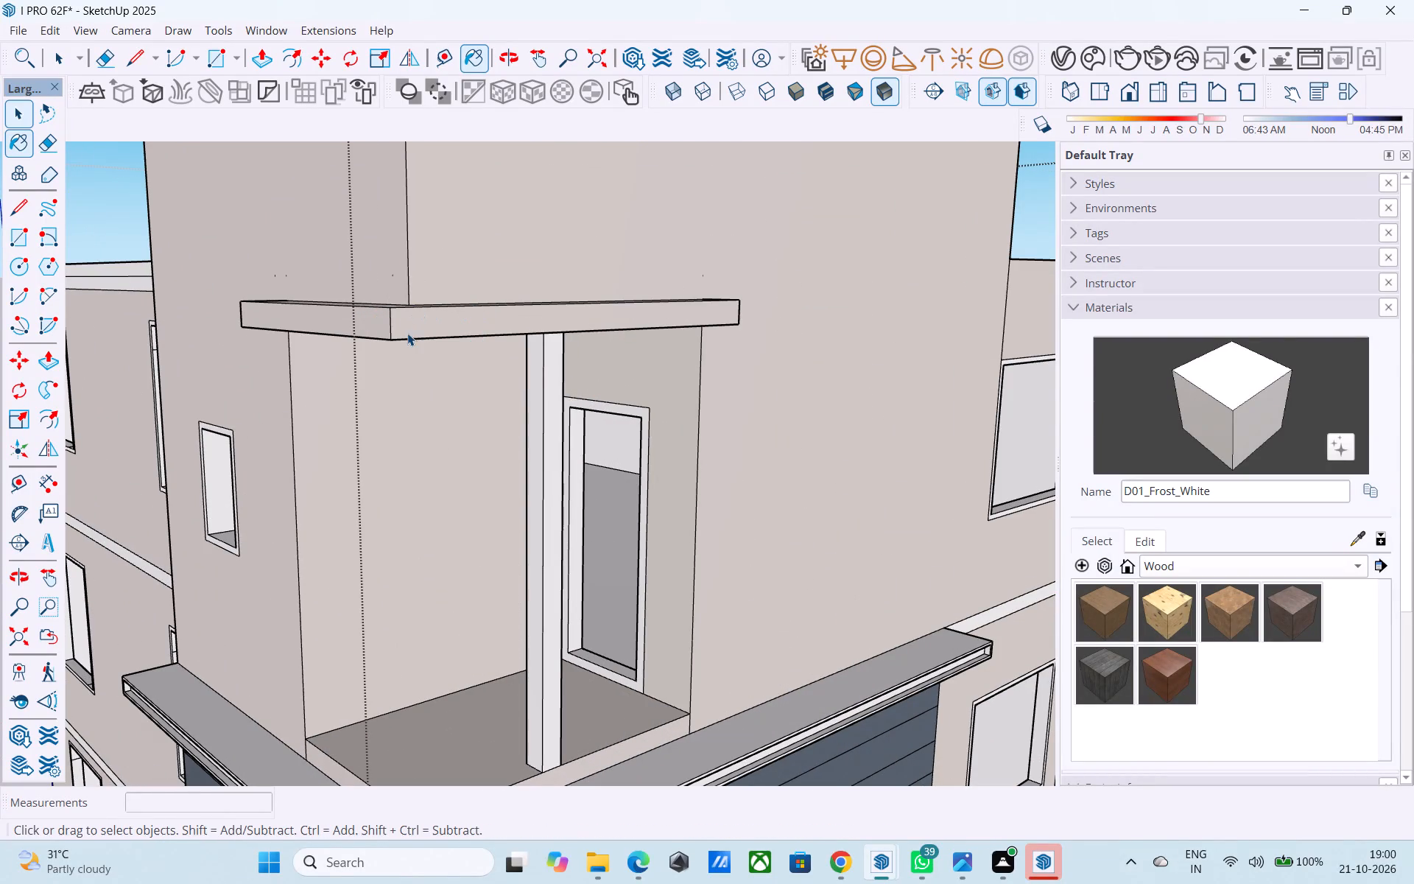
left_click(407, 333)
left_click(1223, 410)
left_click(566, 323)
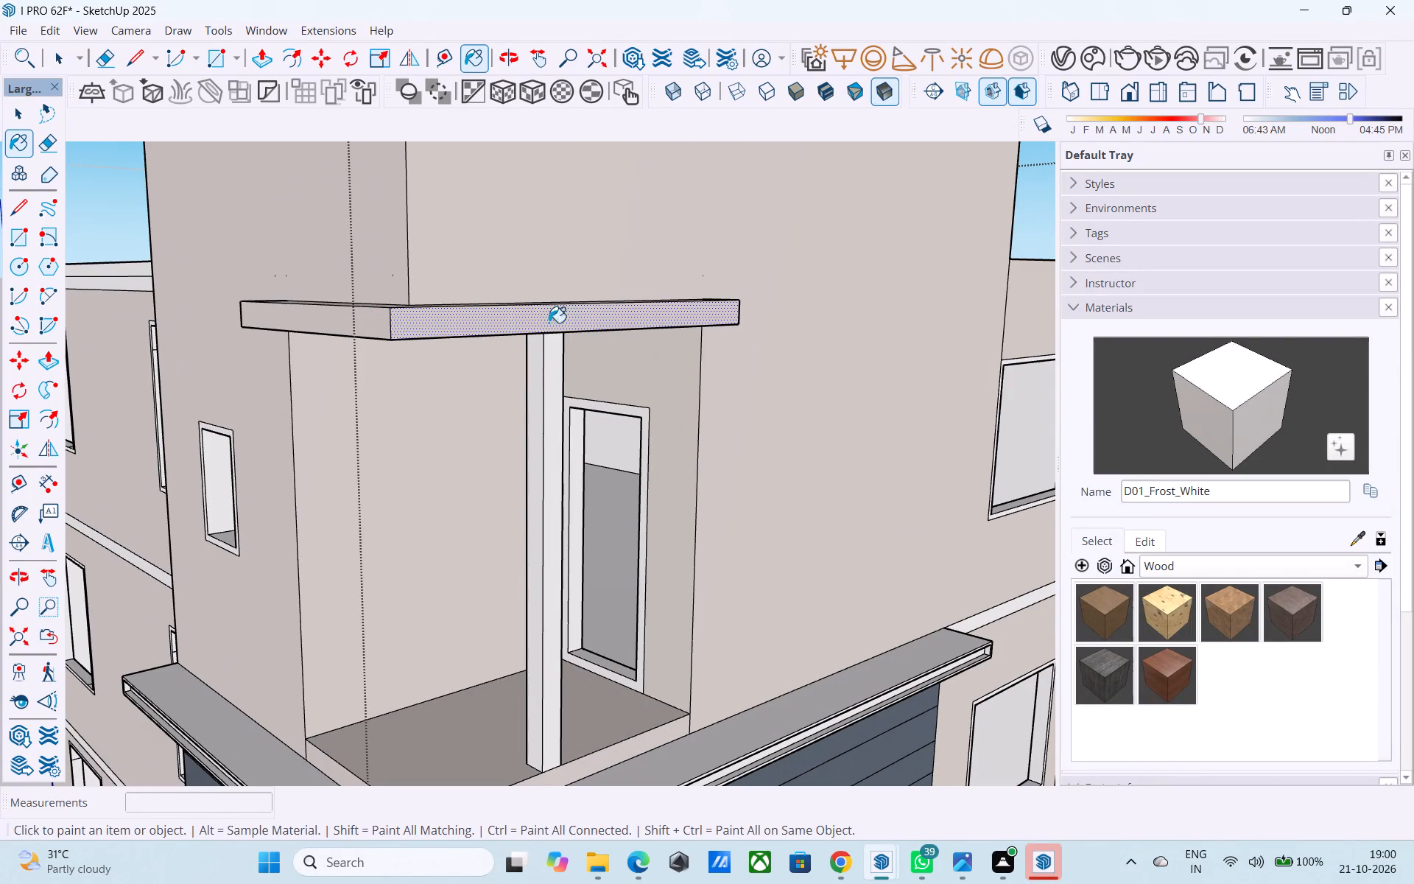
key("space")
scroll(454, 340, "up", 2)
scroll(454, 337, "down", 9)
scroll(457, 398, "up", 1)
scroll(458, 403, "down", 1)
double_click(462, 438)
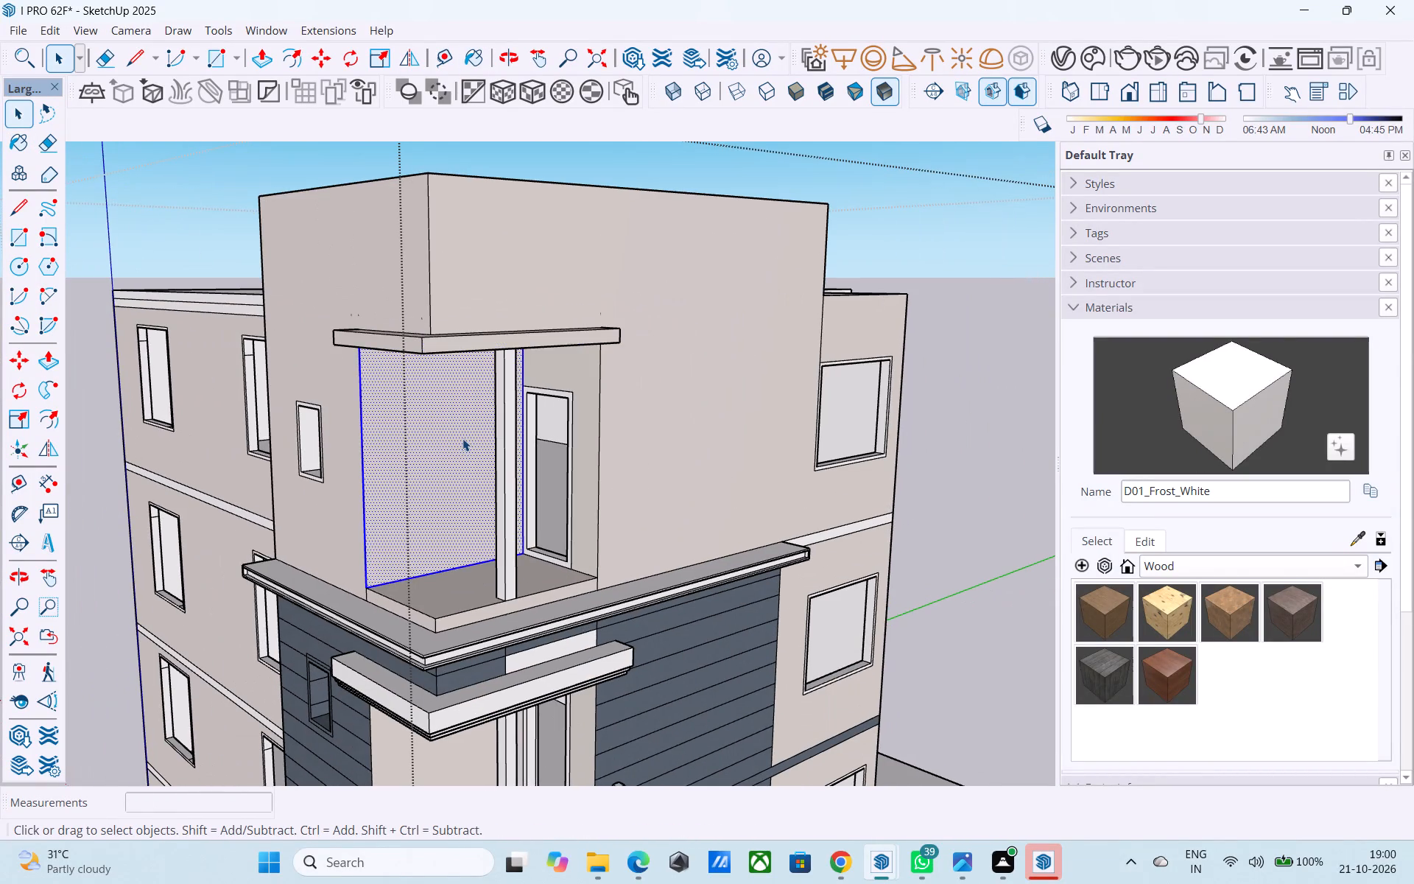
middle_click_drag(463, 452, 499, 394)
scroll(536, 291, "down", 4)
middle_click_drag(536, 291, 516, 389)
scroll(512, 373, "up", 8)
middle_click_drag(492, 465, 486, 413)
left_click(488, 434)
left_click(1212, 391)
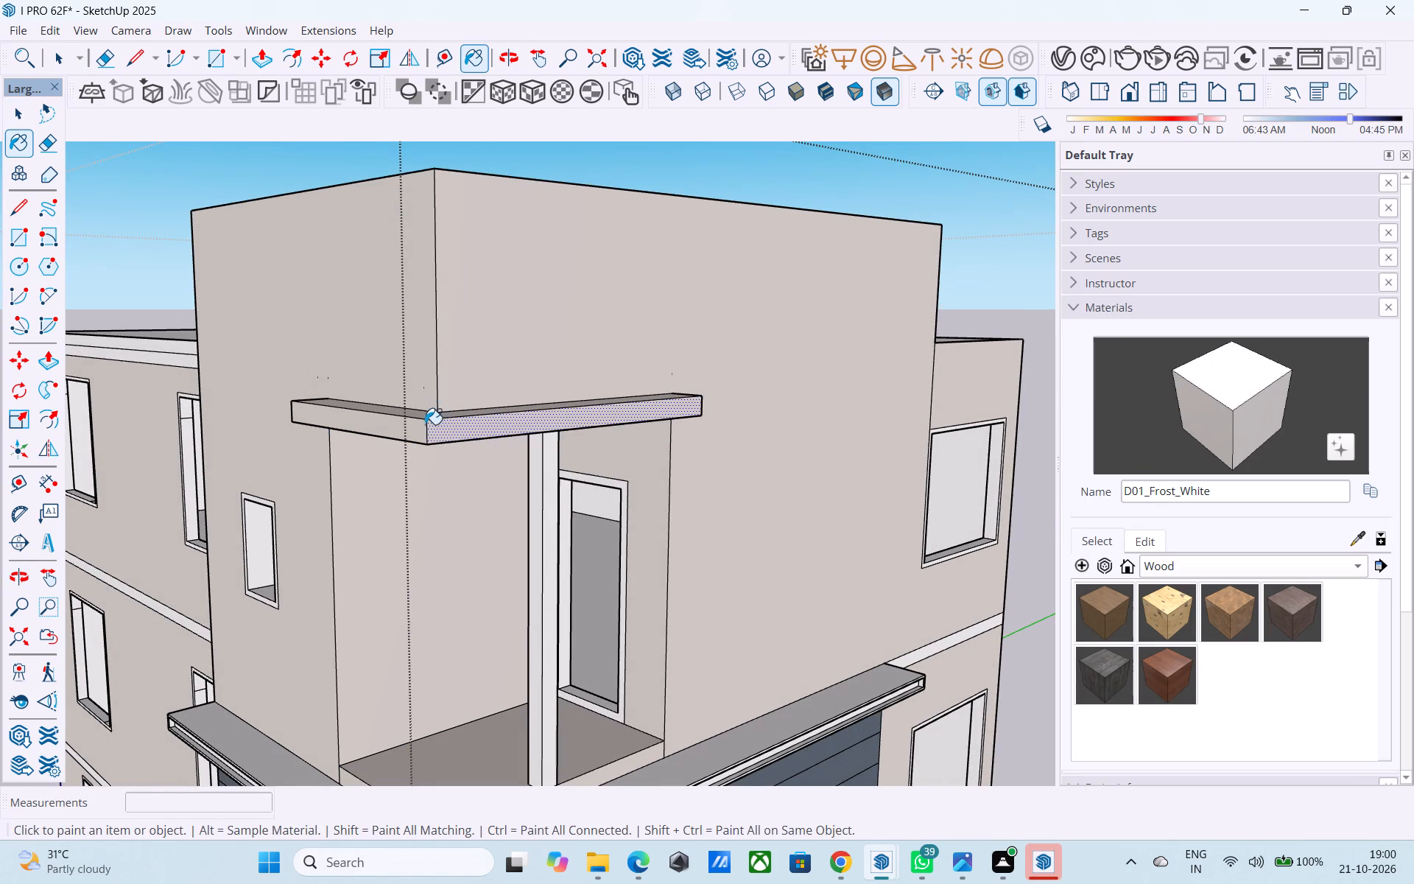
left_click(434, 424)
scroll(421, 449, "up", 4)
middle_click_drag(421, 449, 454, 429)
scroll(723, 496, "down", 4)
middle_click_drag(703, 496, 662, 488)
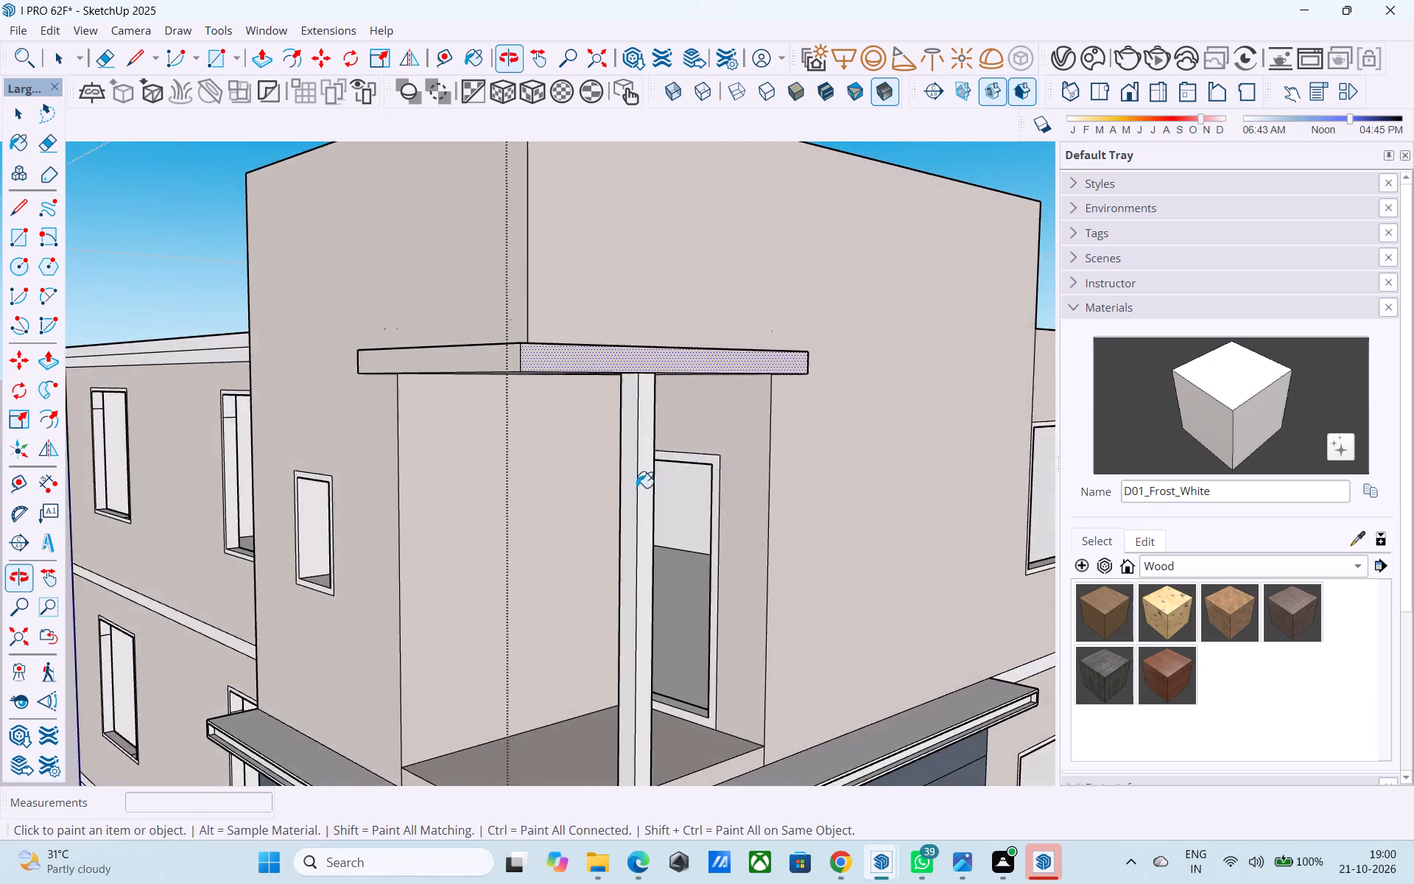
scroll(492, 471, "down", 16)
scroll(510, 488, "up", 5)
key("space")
Paint the top-floor canopy's front and side faces with the Default material from the In Model collection, and save the model.
scroll(504, 470, "up", 3)
left_click(1266, 570)
left_click(1169, 324)
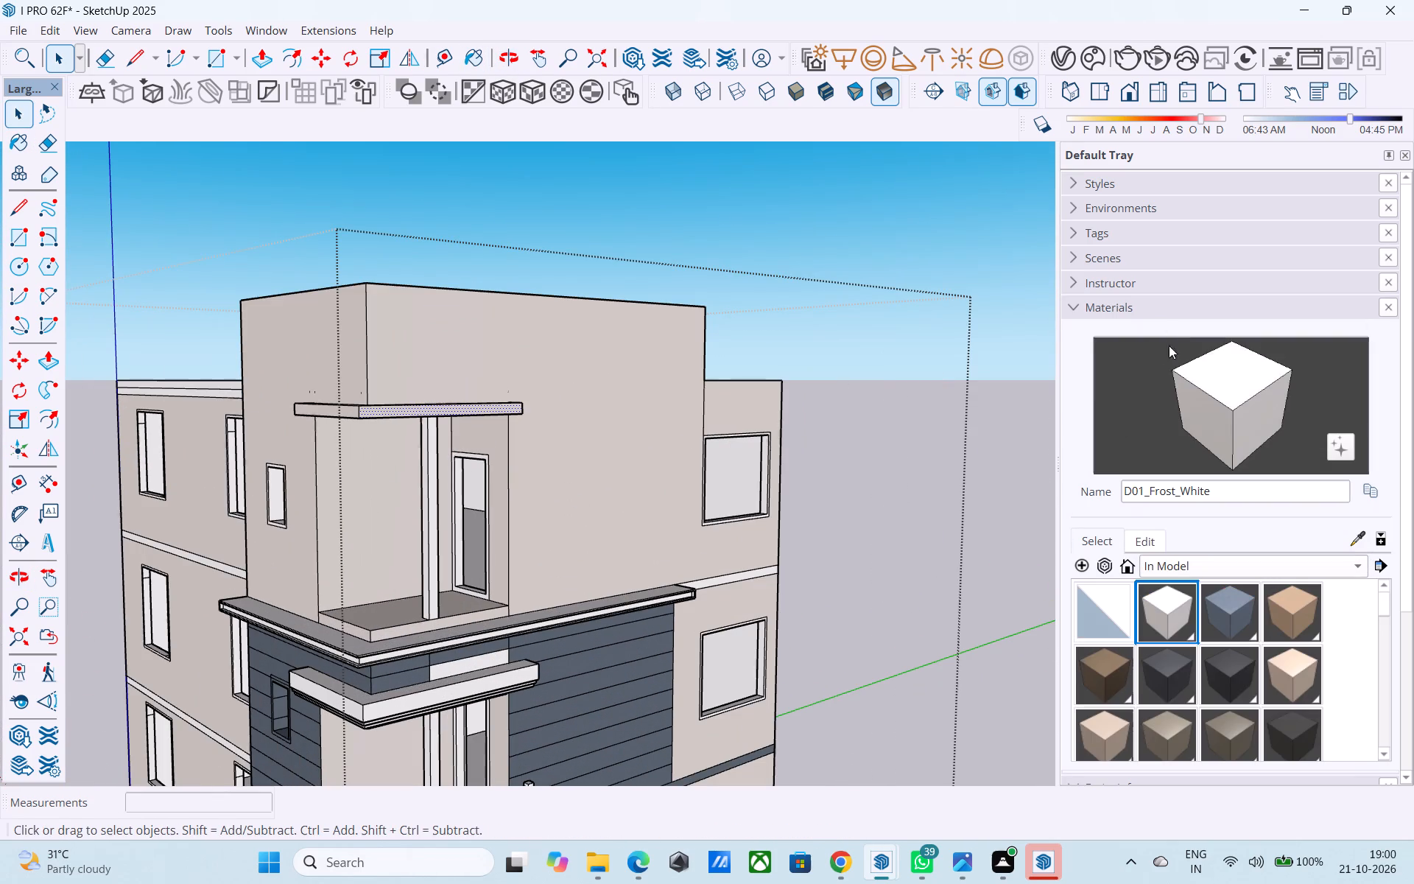
left_click(1102, 601)
scroll(421, 355, "up", 5)
left_click(400, 445)
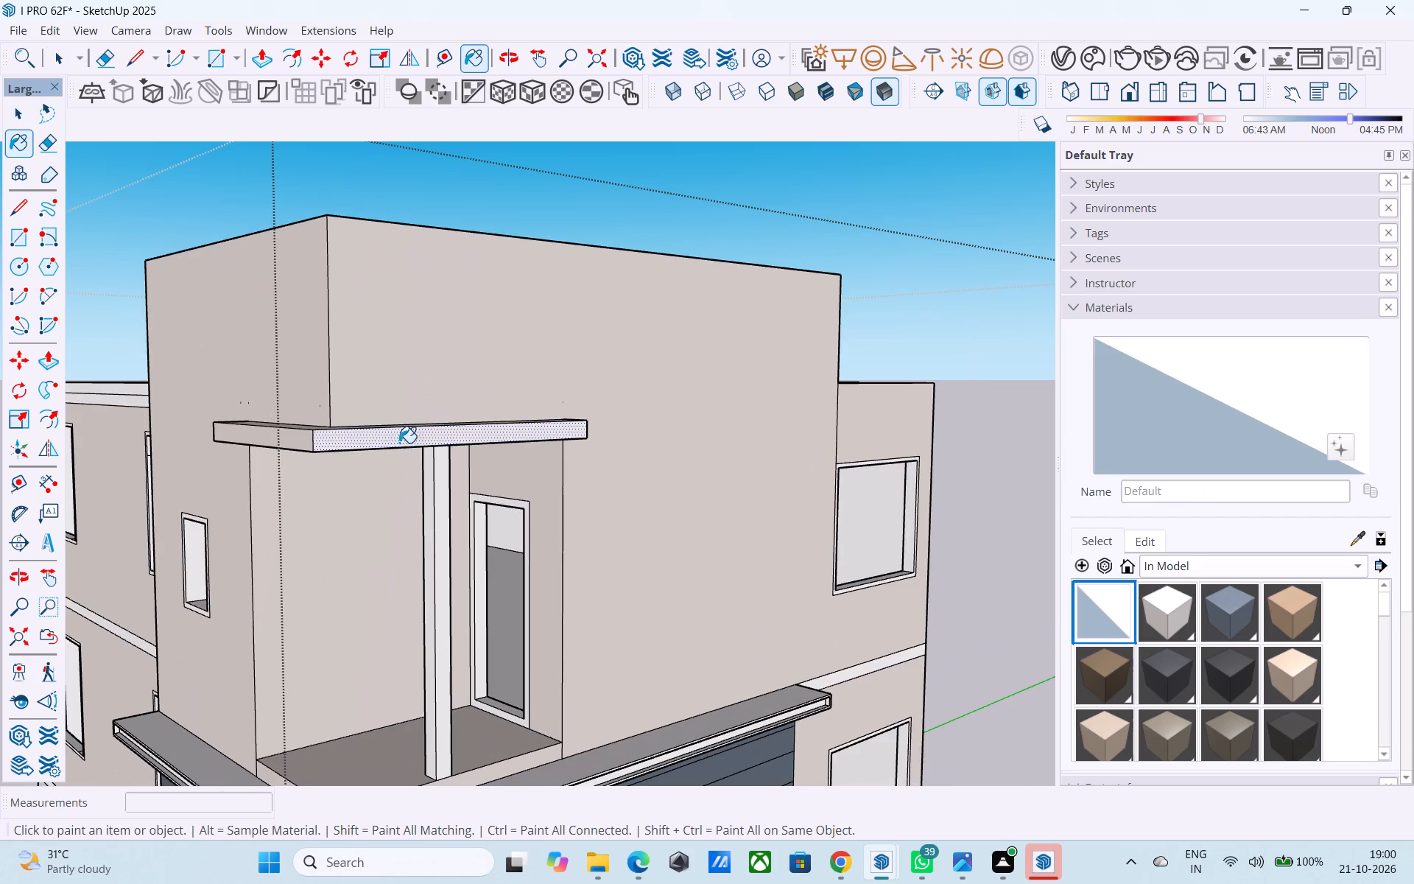
scroll(362, 429, "up", 1)
middle_click_drag(362, 429, 462, 439)
left_click(271, 443)
scroll(322, 436, "down", 11)
middle_click_drag(439, 410, 443, 396)
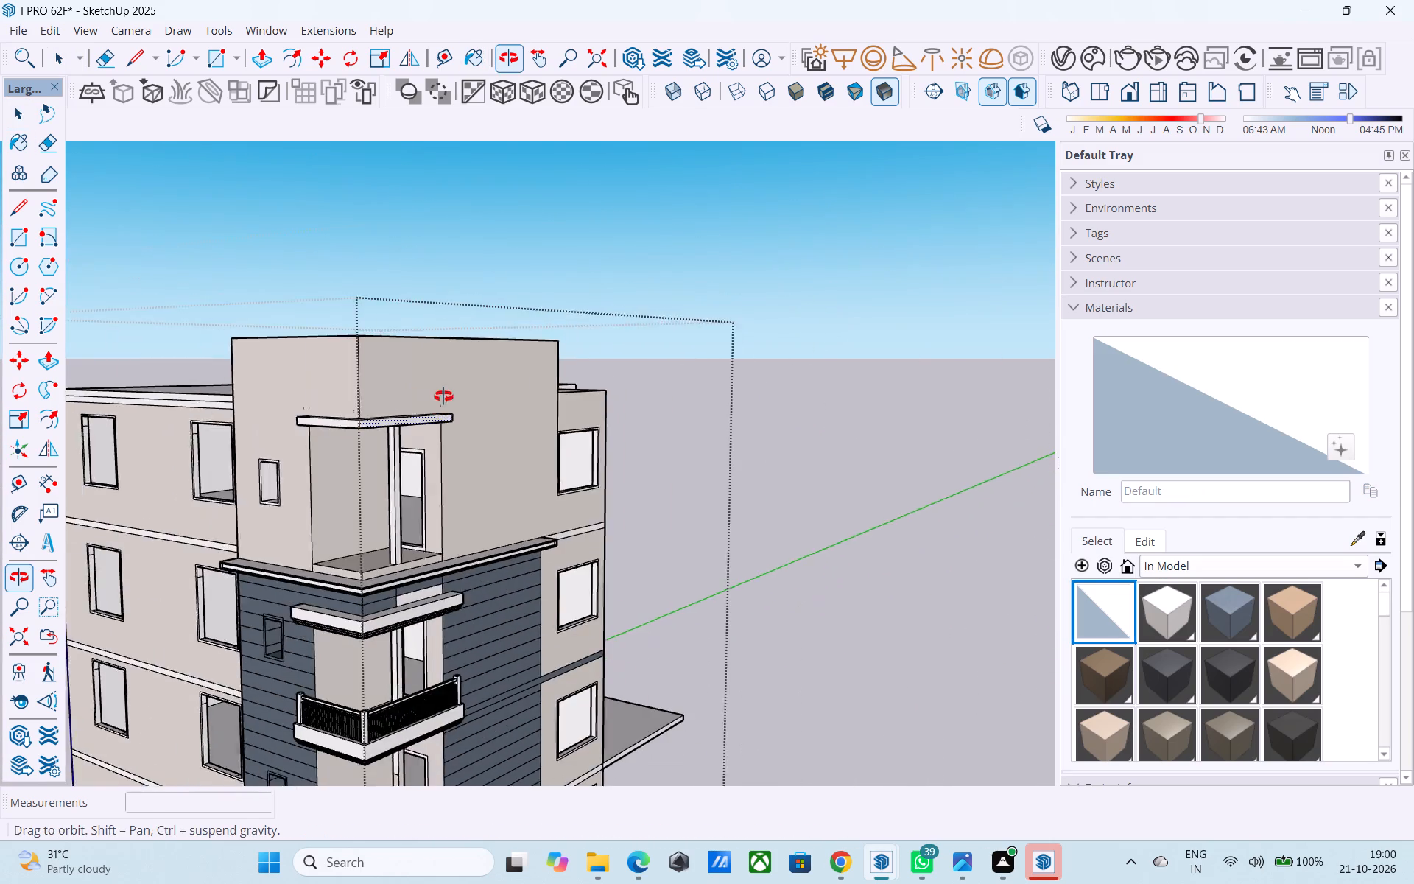
middle_click_drag(443, 396, 443, 375)
key("space")
key("ctrl+s")
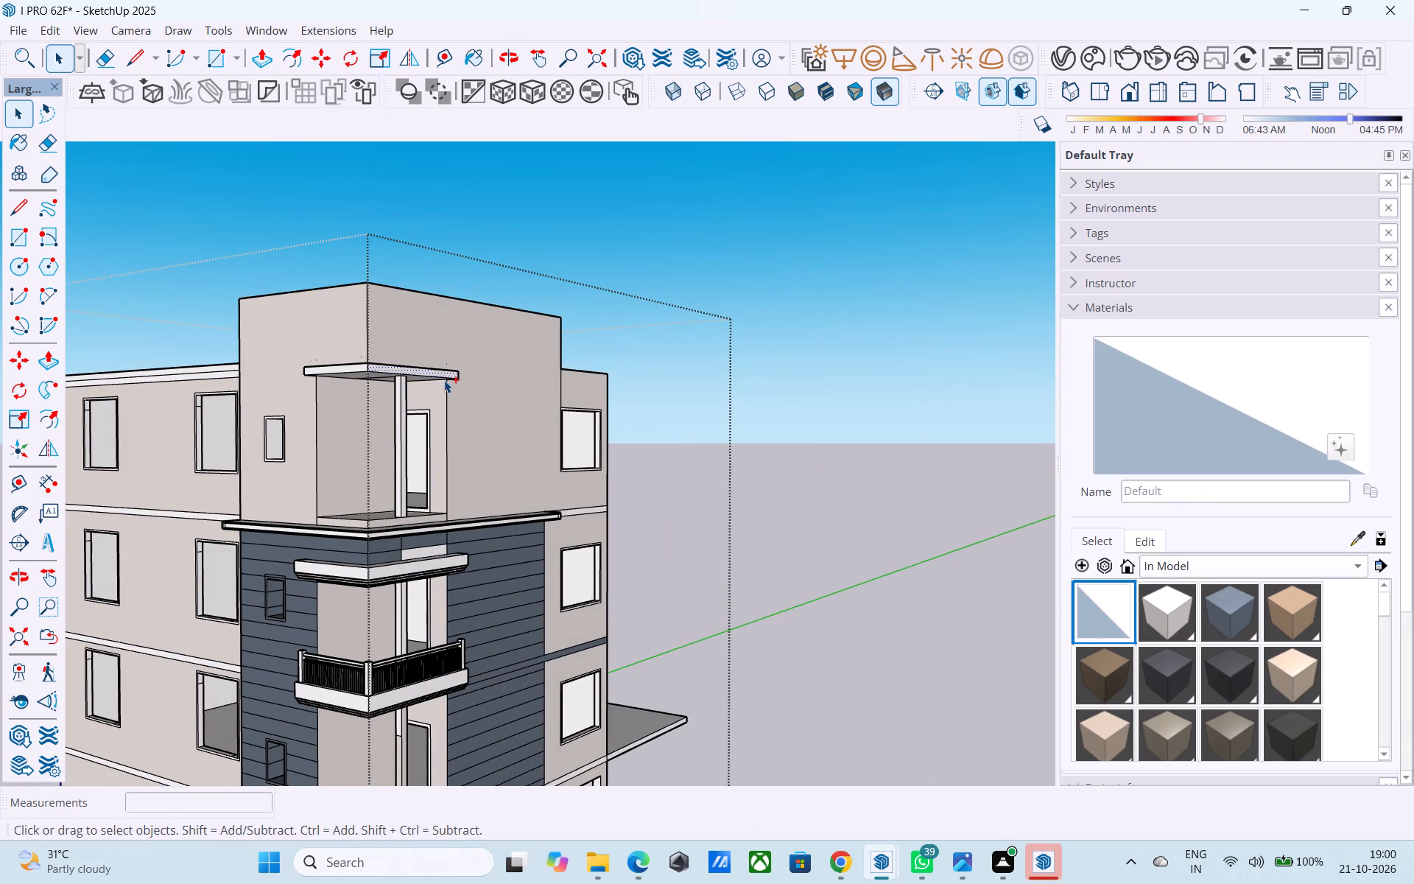
key("space")
Open the ground slab group for editing and pull its edge face along the beige ground-floor side wall outward by 1'.
scroll(449, 387, "down", 4)
middle_click_drag(460, 436, 432, 466)
middle_click_drag(432, 479, 450, 411, "shift")
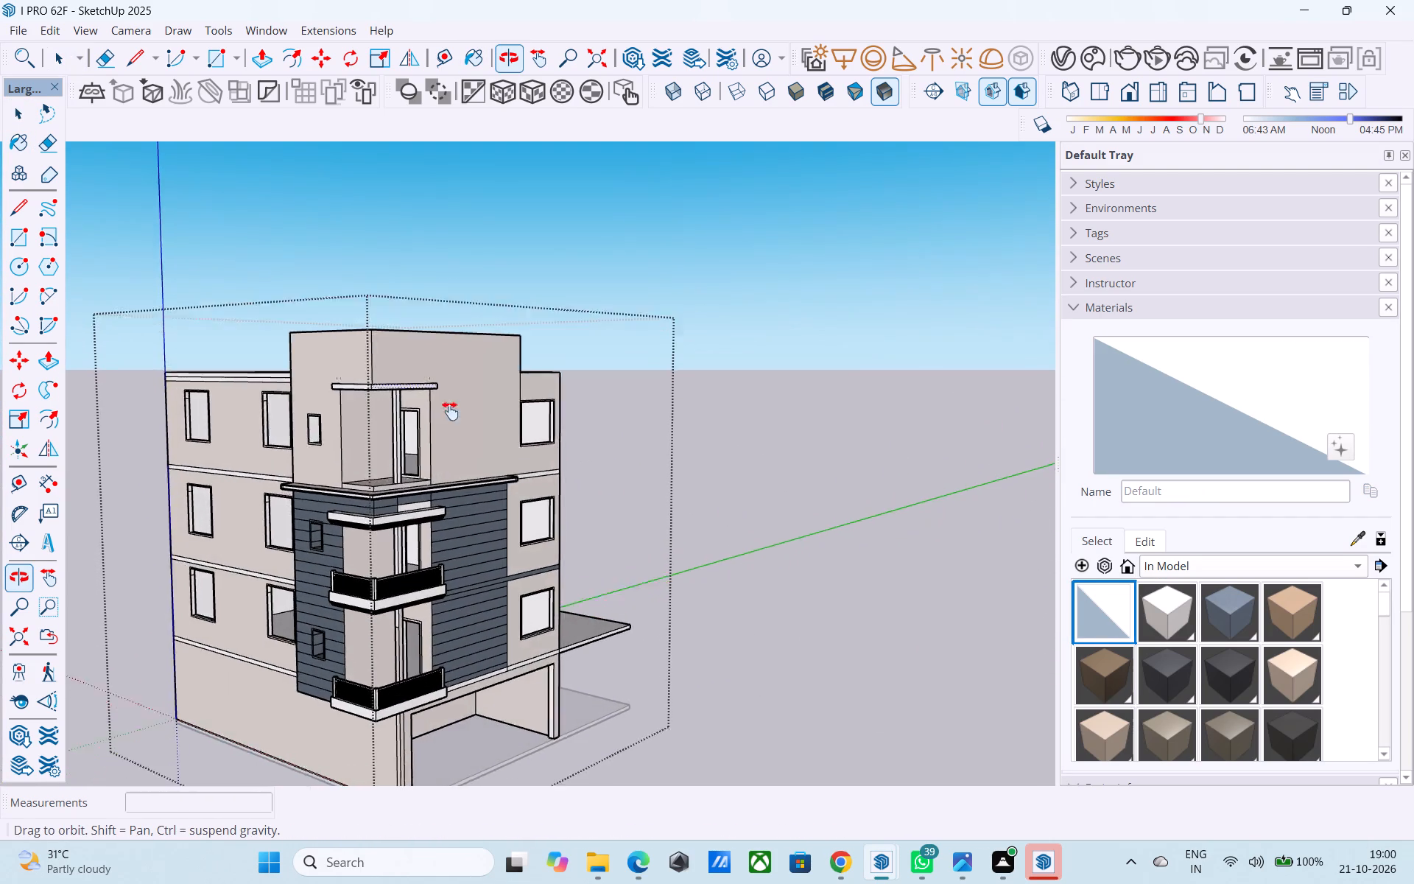
middle_click_drag(450, 411, 412, 474, "shift")
middle_click_drag(206, 615, 303, 530)
scroll(284, 517, "up", 5)
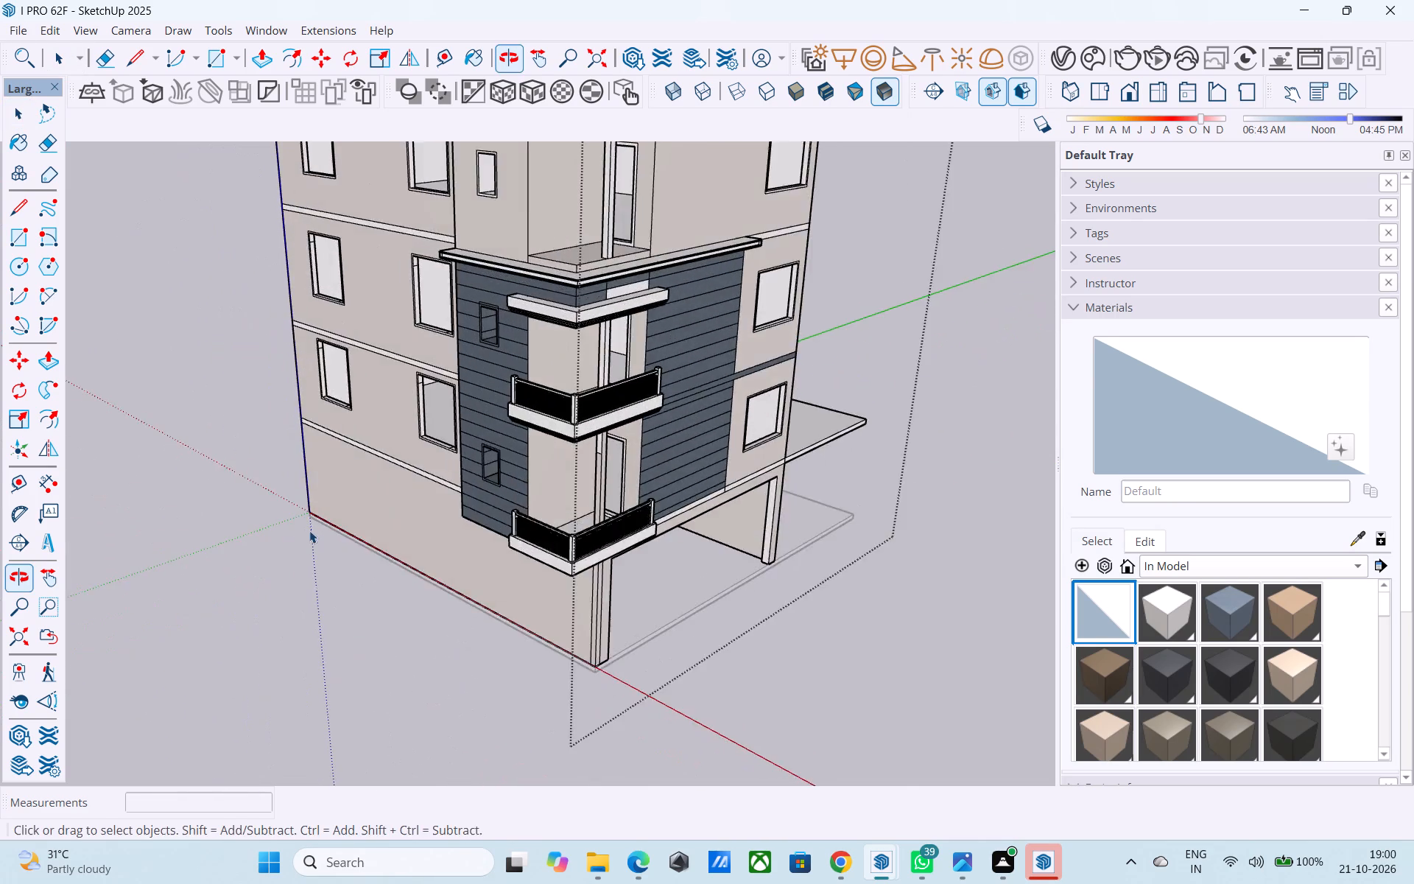
scroll(309, 530, "up", 8)
middle_click_drag(319, 526, 829, 455)
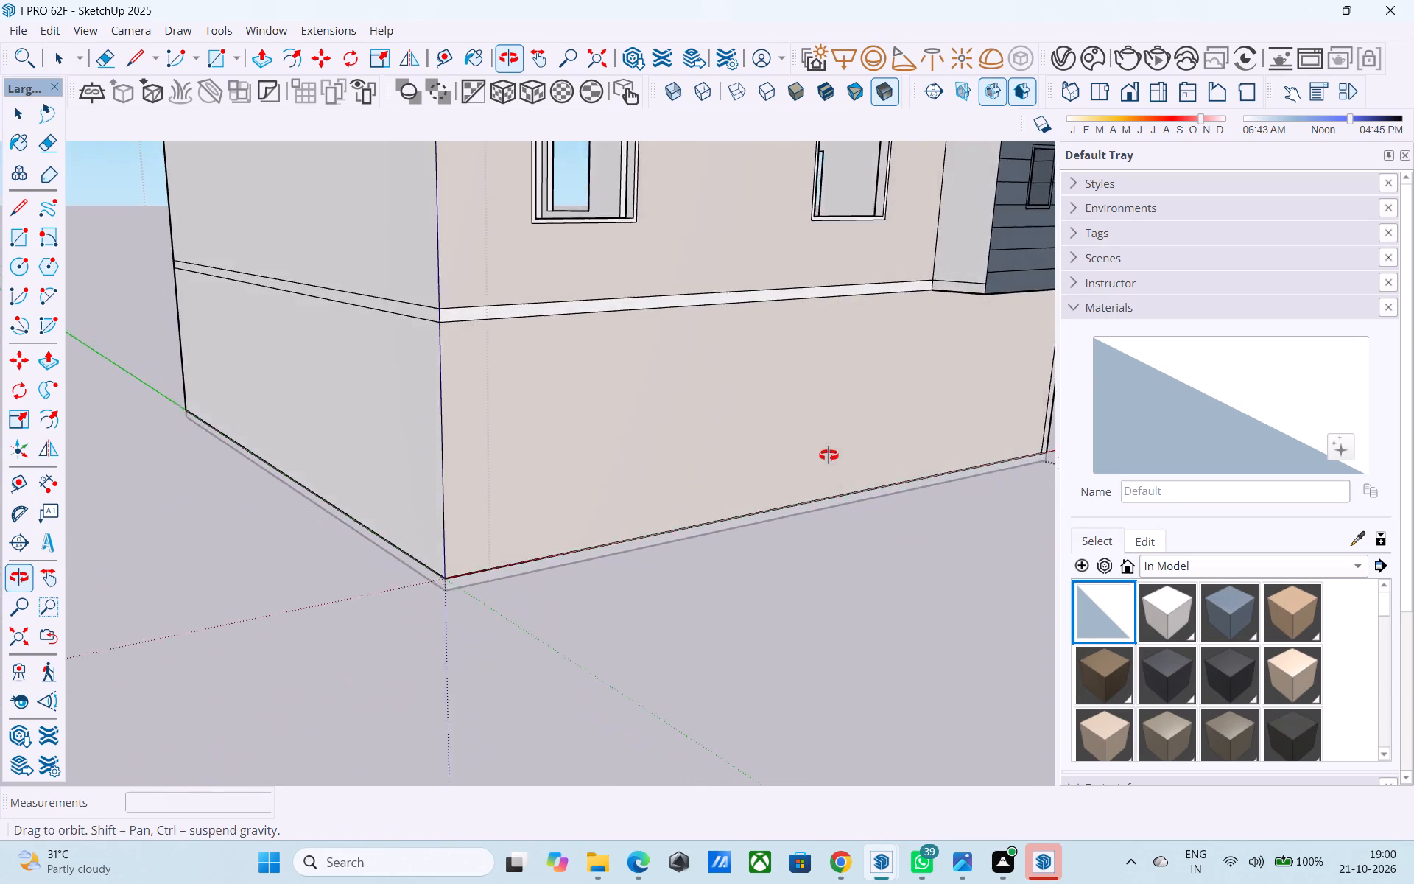
middle_click_drag(829, 455, 820, 460)
scroll(537, 555, "down", 11)
left_click(770, 690)
scroll(557, 565, "up", 13)
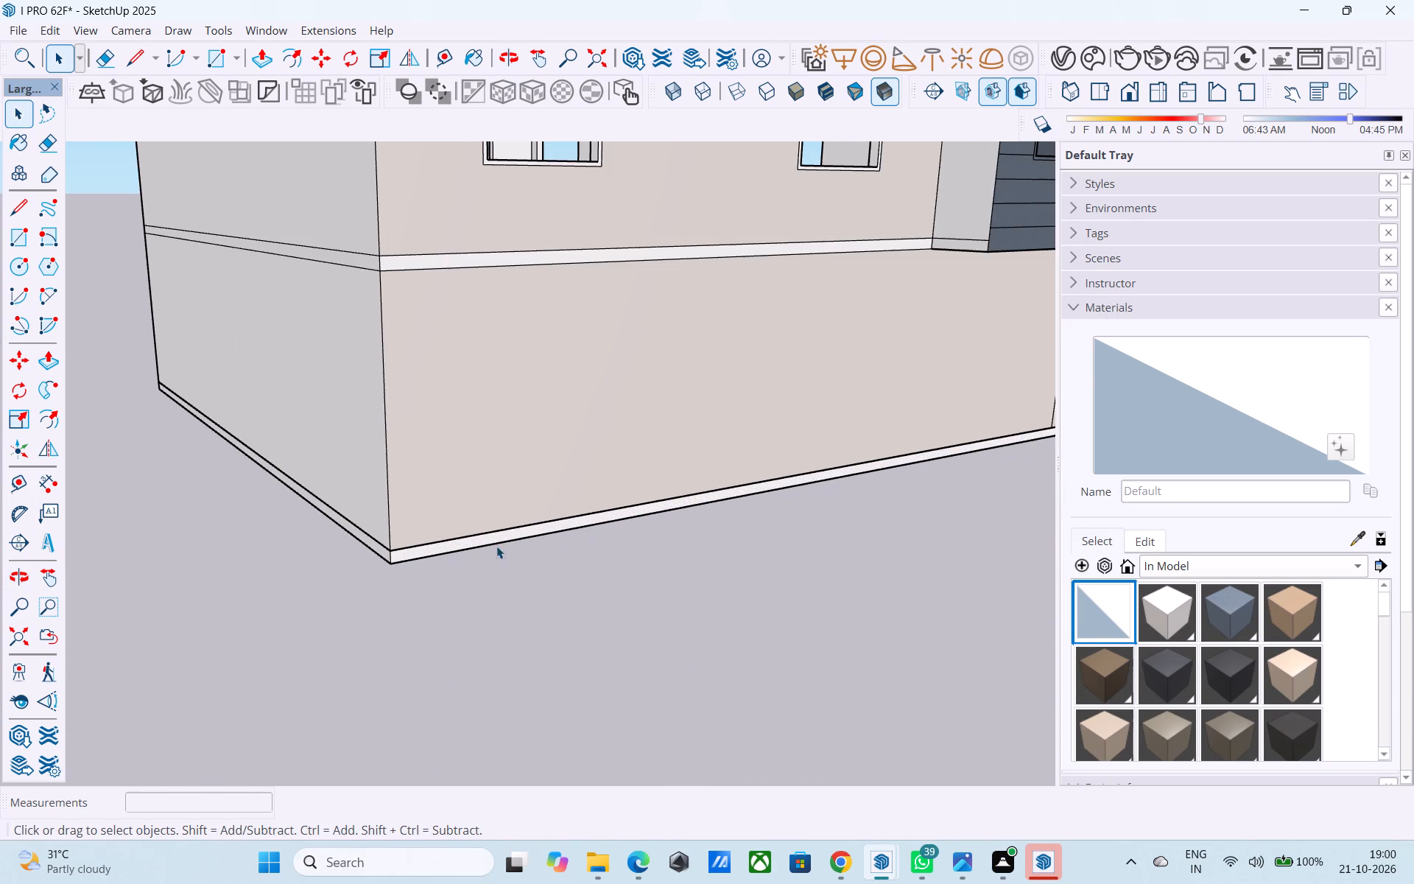
double_click(493, 542)
scroll(492, 539, "up", 4)
left_click(492, 539)
key("p")
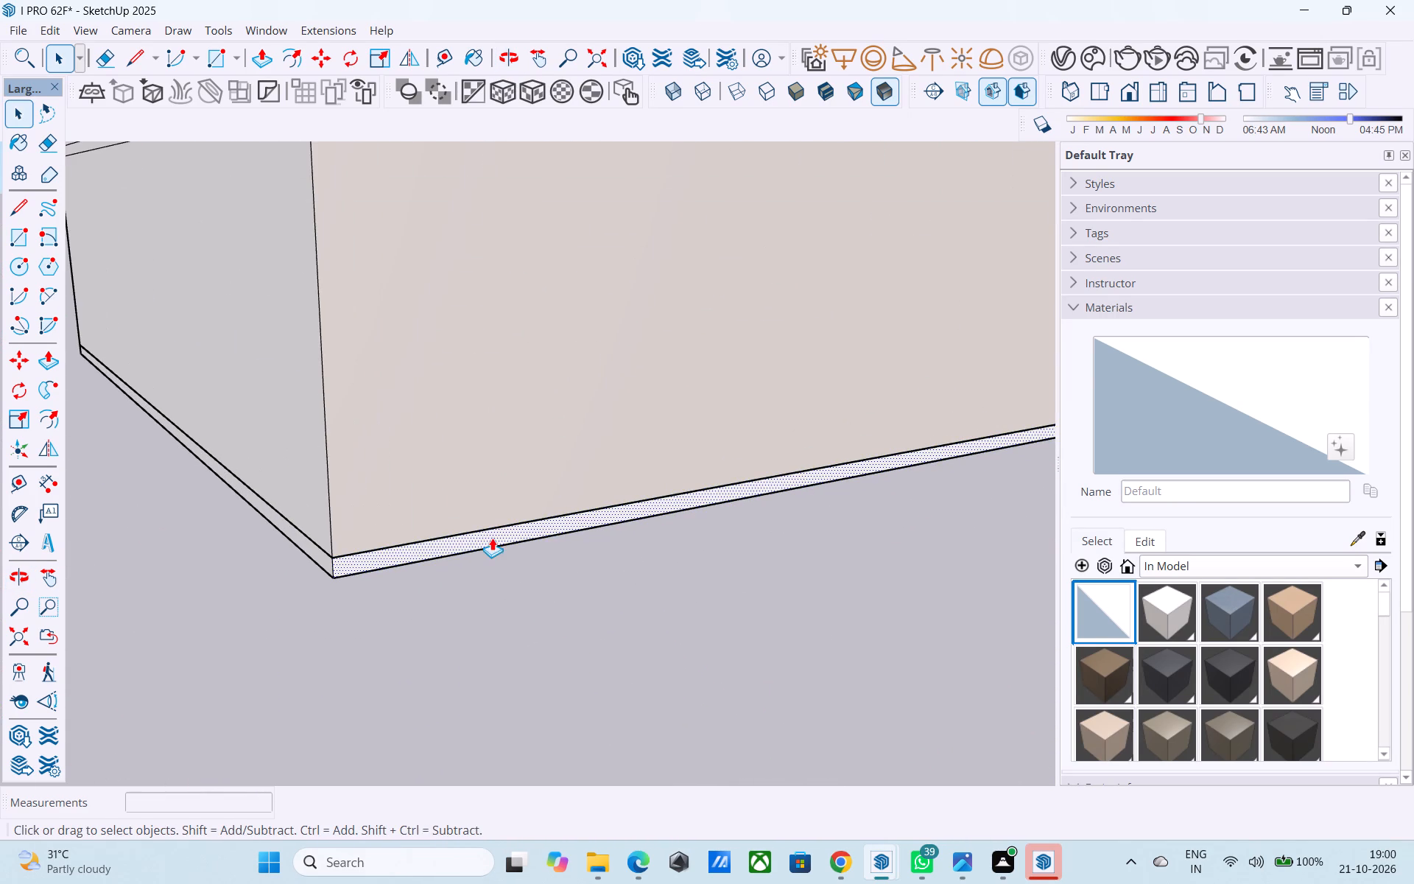
left_click(492, 538)
type("1'")
key("Return")
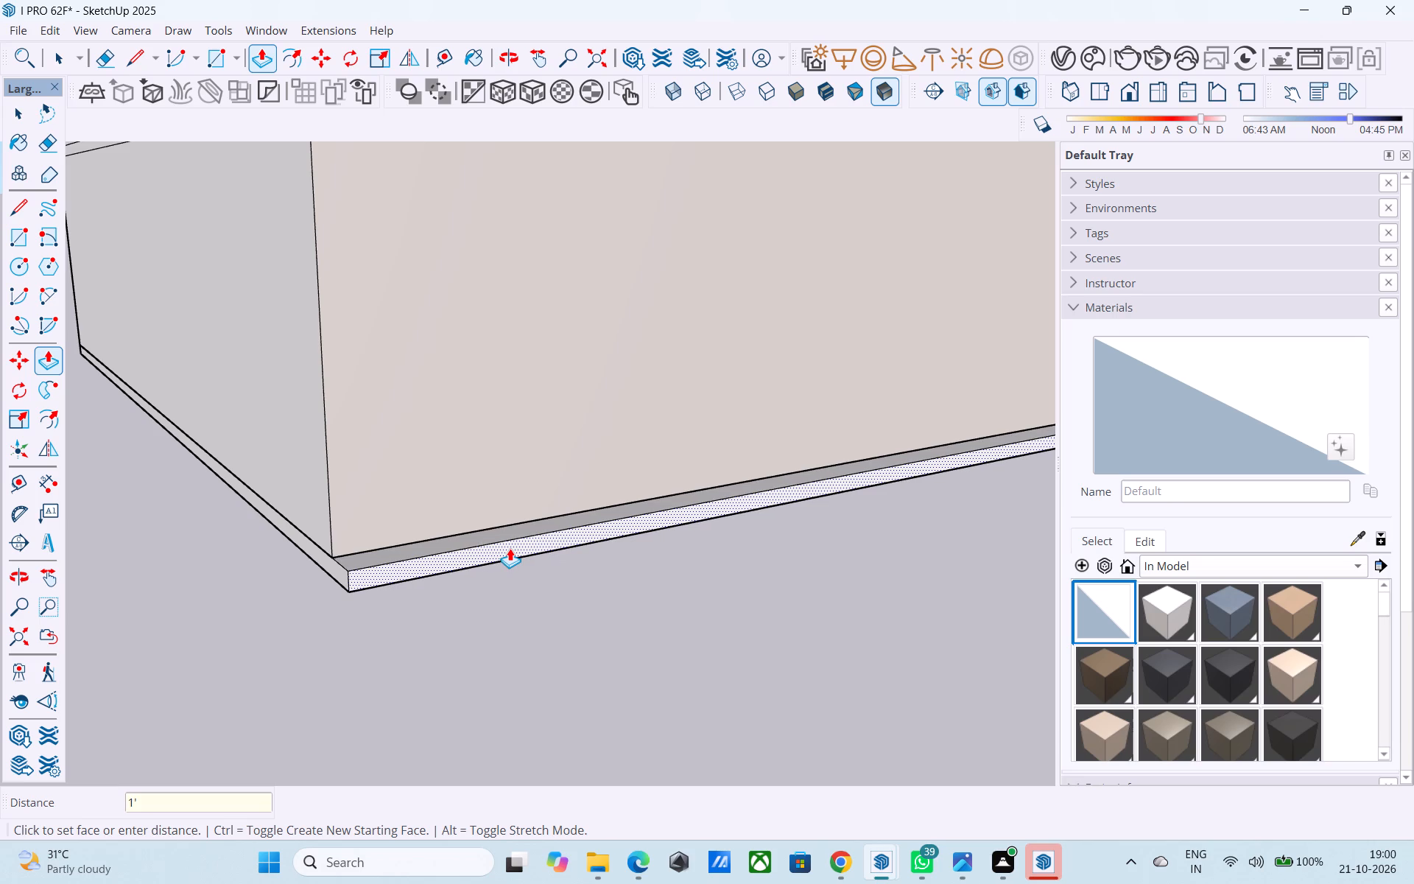
Pull the adjoining edge face of the ground slab, around the corner from the beige side wall, outward by 1'.
scroll(323, 569, "up", 4)
key("space")
left_click(330, 554)
scroll(330, 554, "up", 1)
key("p")
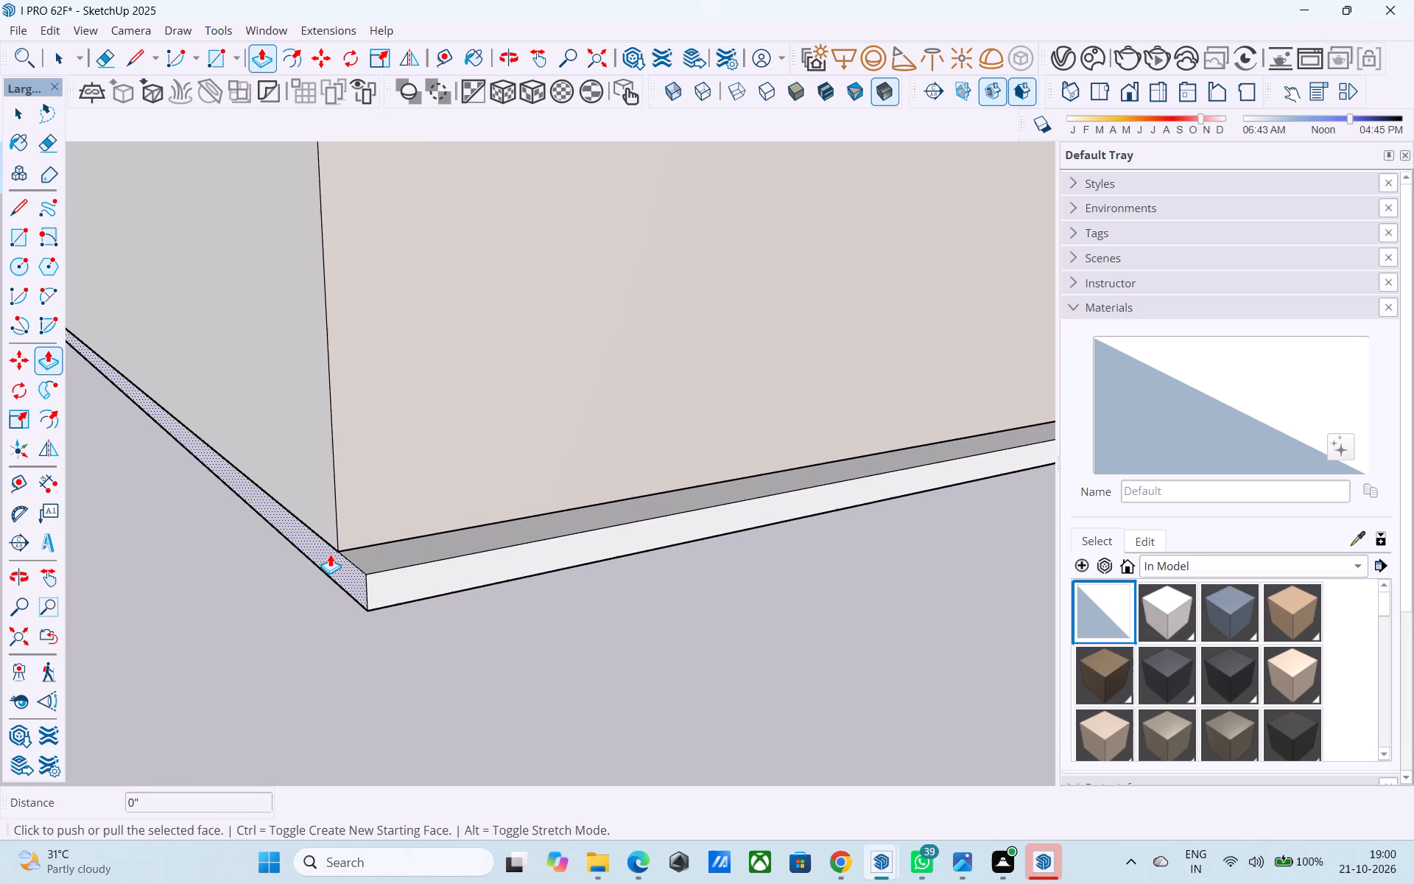
double_click(330, 554)
Pull the ground slab's edge face along the next white wall outward by 1'.
scroll(332, 558, "down", 11)
middle_click_drag(432, 540, 858, 529)
scroll(861, 515, "down", 3)
middle_click_drag(541, 525, 901, 550)
scroll(661, 578, "up", 12)
key("space")
left_click(597, 564)
key("p")
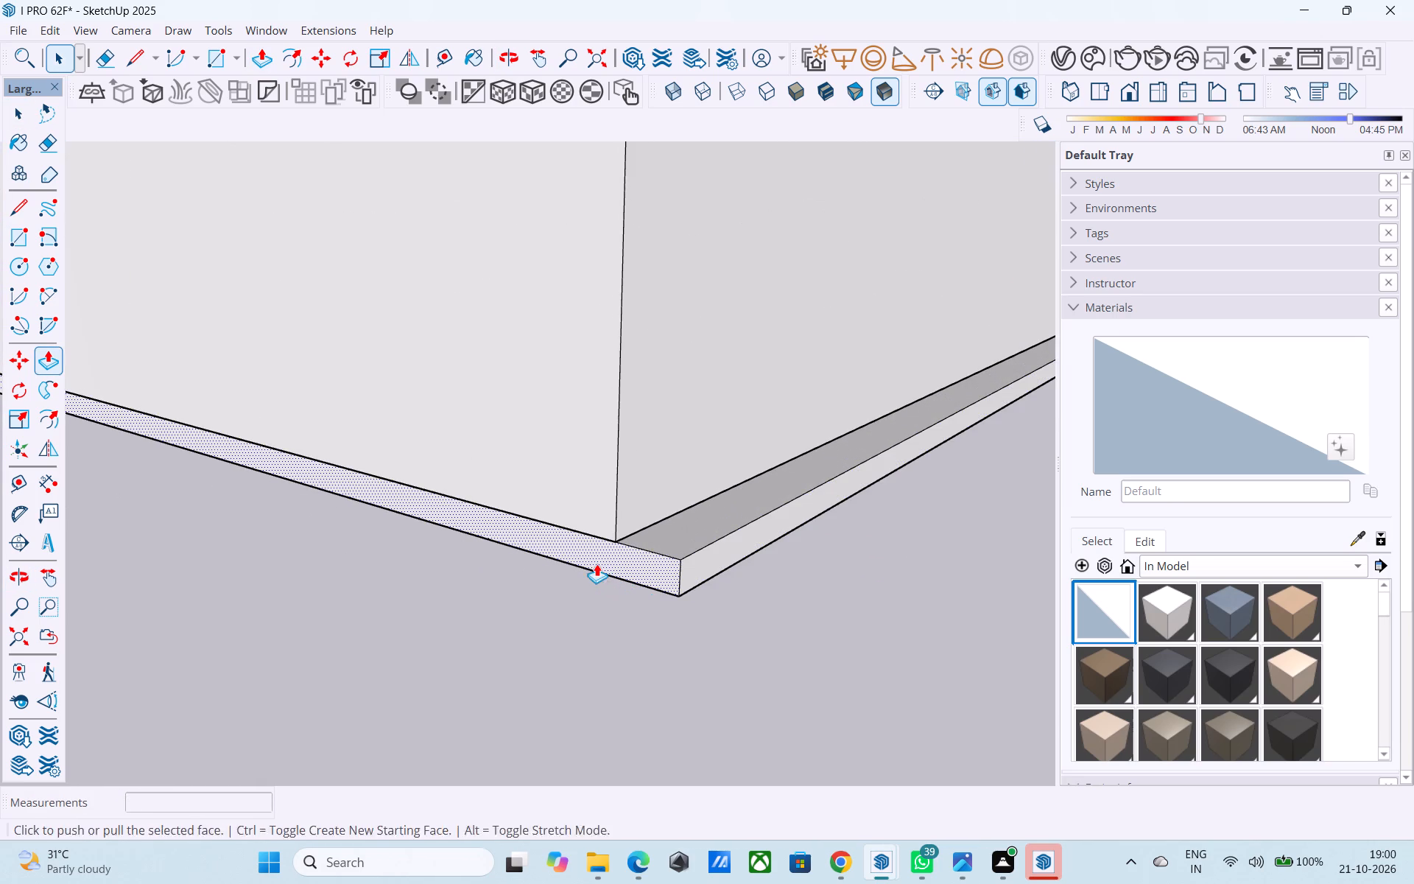
double_click(597, 563)
Pull the remaining ground slab edge face, along the open parking bay and projecting corner, outward by 1'.
scroll(603, 554, "down", 8)
middle_click_drag(577, 540, 896, 532)
scroll(960, 483, "down", 6)
middle_click_drag(711, 512, 1015, 511)
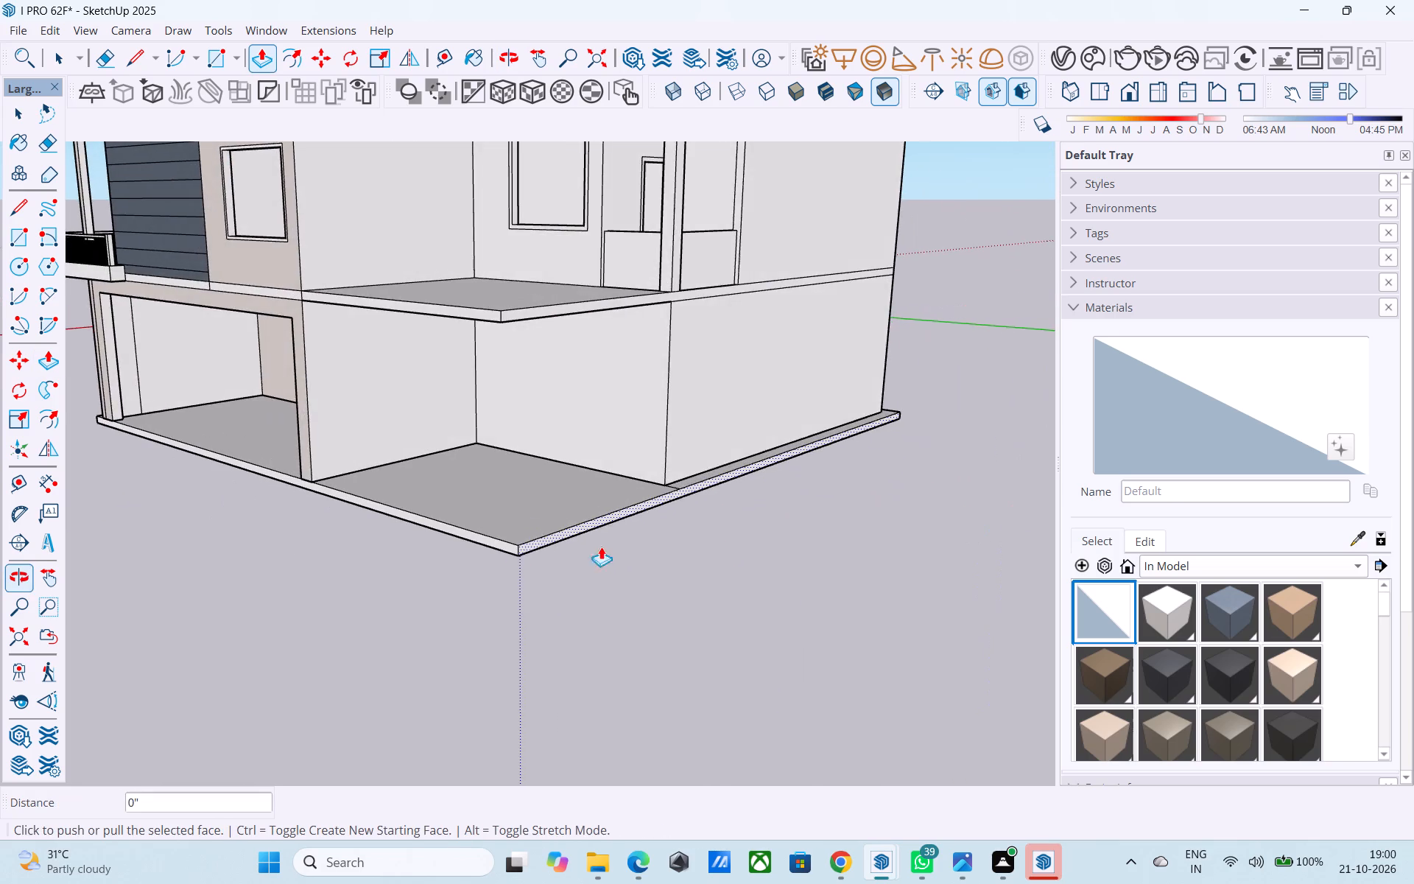
scroll(424, 527, "up", 8)
key("space")
left_click(427, 519)
key("p")
double_click(427, 519)
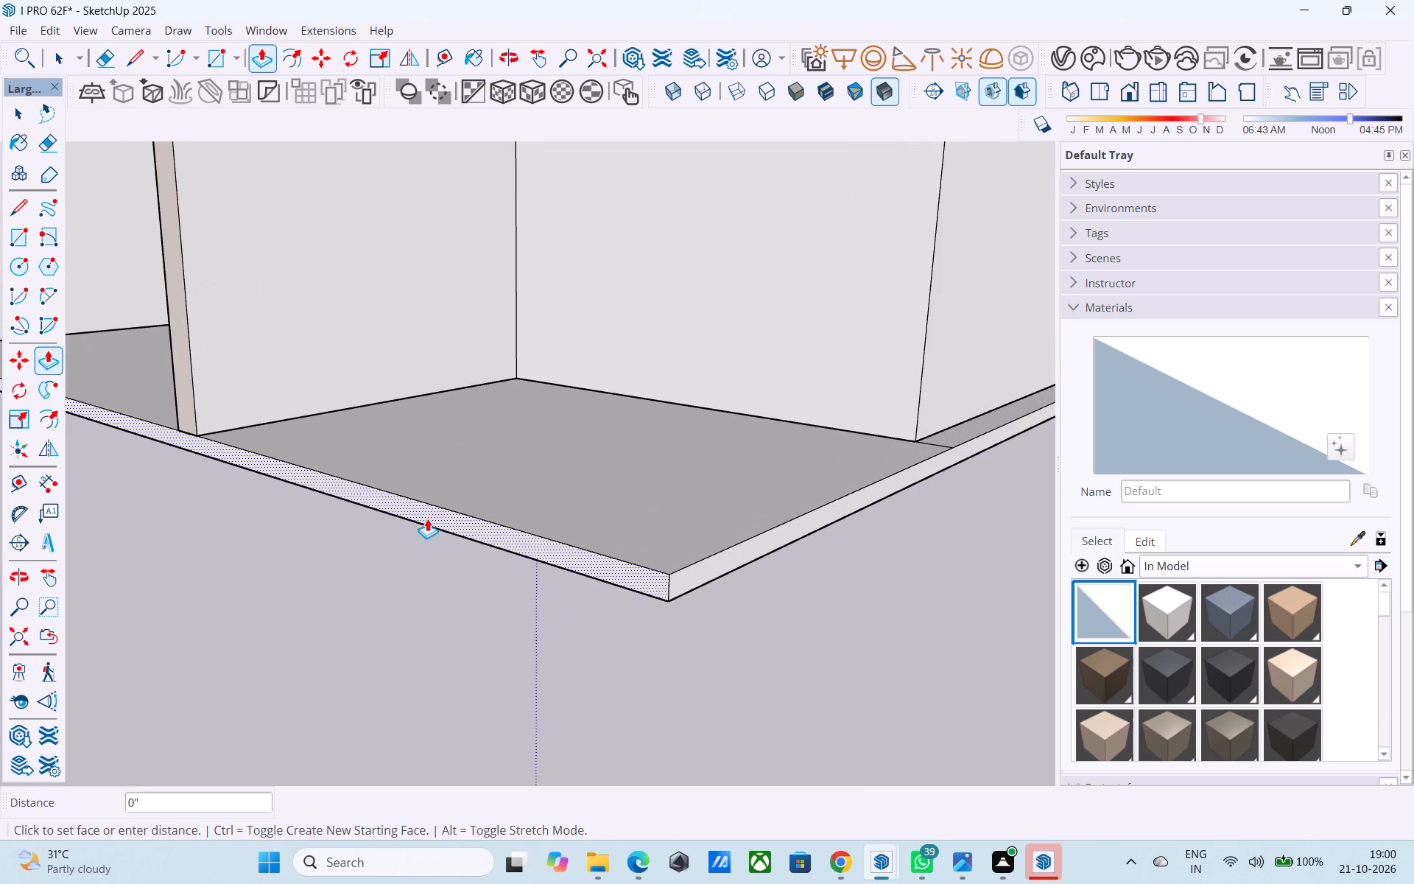
Offset the outline of the ground slab's exposed top face inward by 6" and save the model.
scroll(427, 519, "down", 6)
middle_click_drag(427, 522, 717, 534)
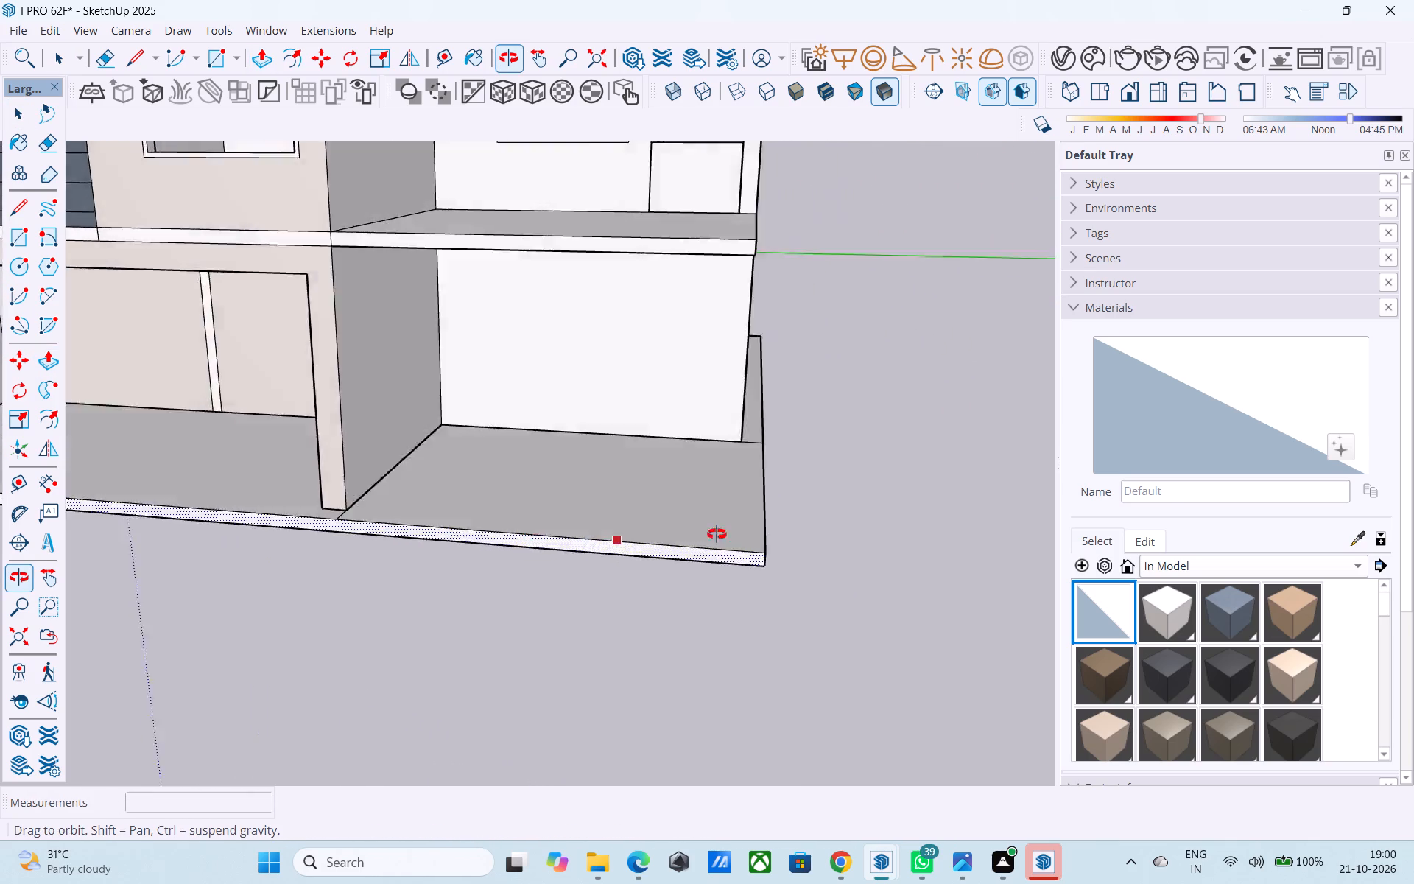
middle_click_drag(717, 534, 851, 524)
scroll(873, 505, "down", 6)
middle_click_drag(563, 538, 680, 554)
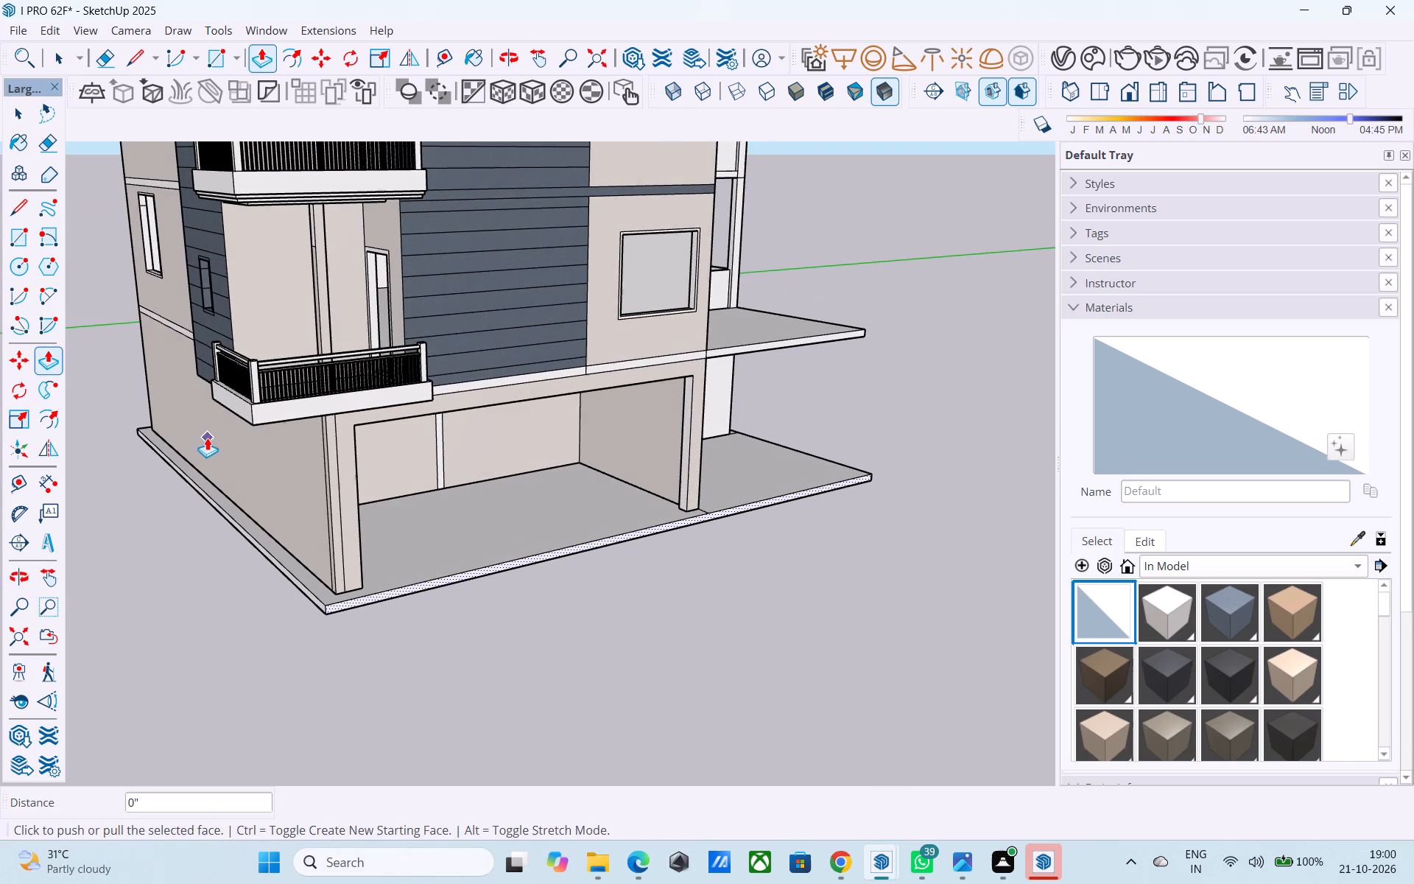
middle_click_drag(207, 438, 566, 523)
scroll(572, 513, "up", 15)
key("space")
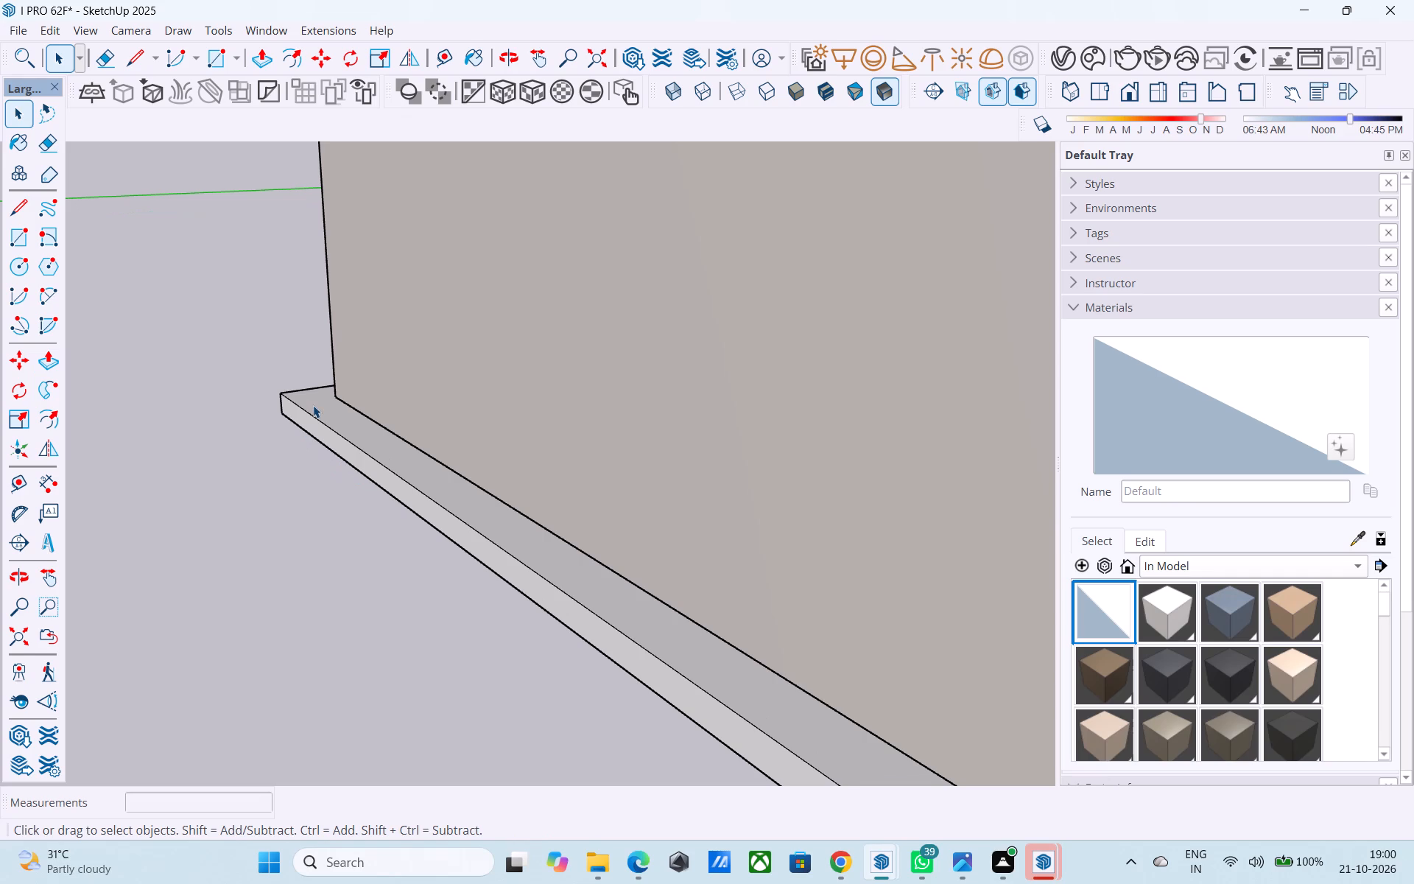
left_click(313, 405)
key("f")
left_click(313, 406)
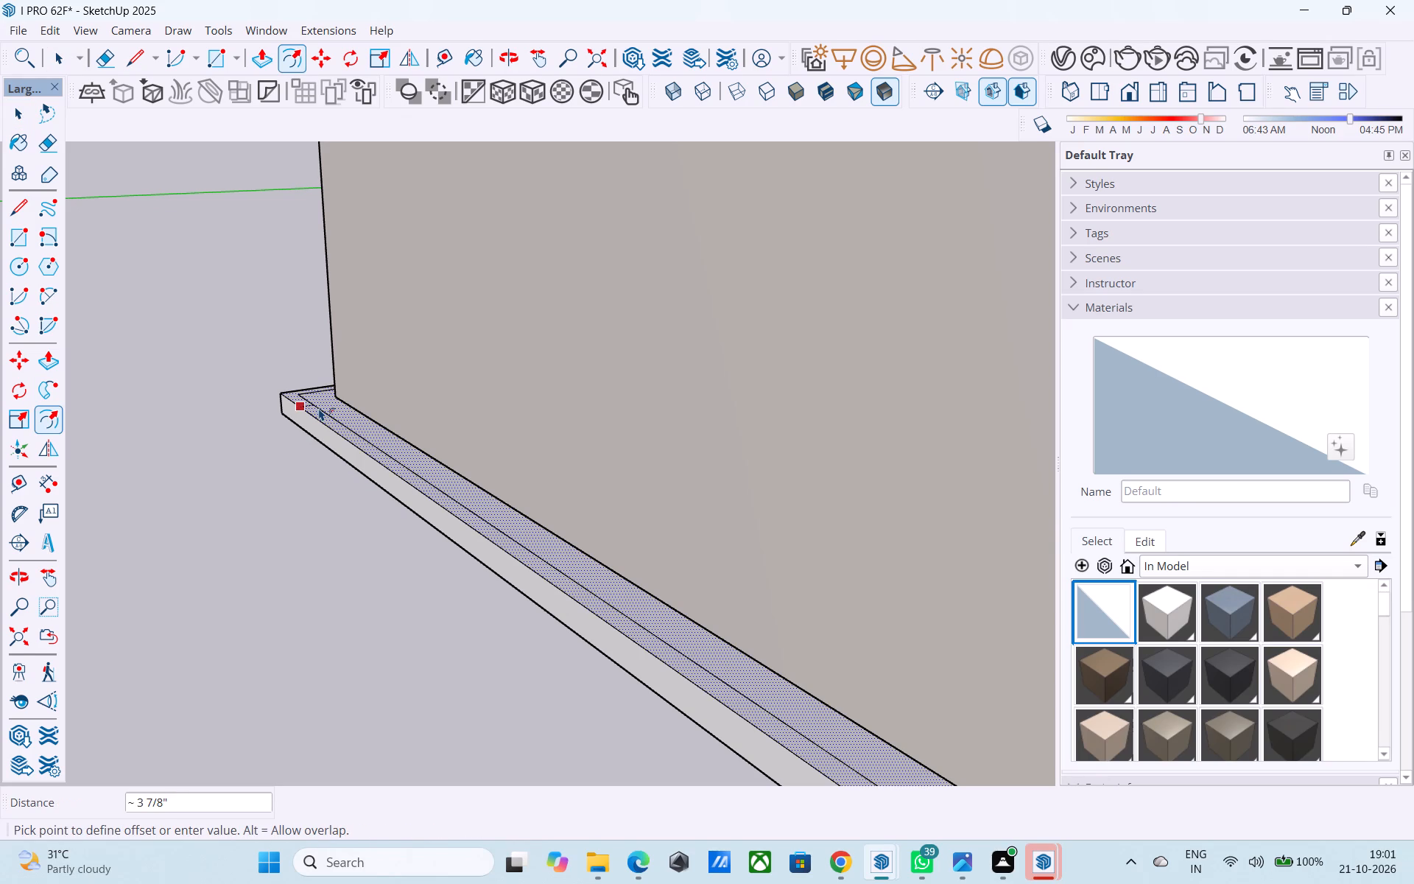
key("6")
key("shift+quotedbl")
key("Return")
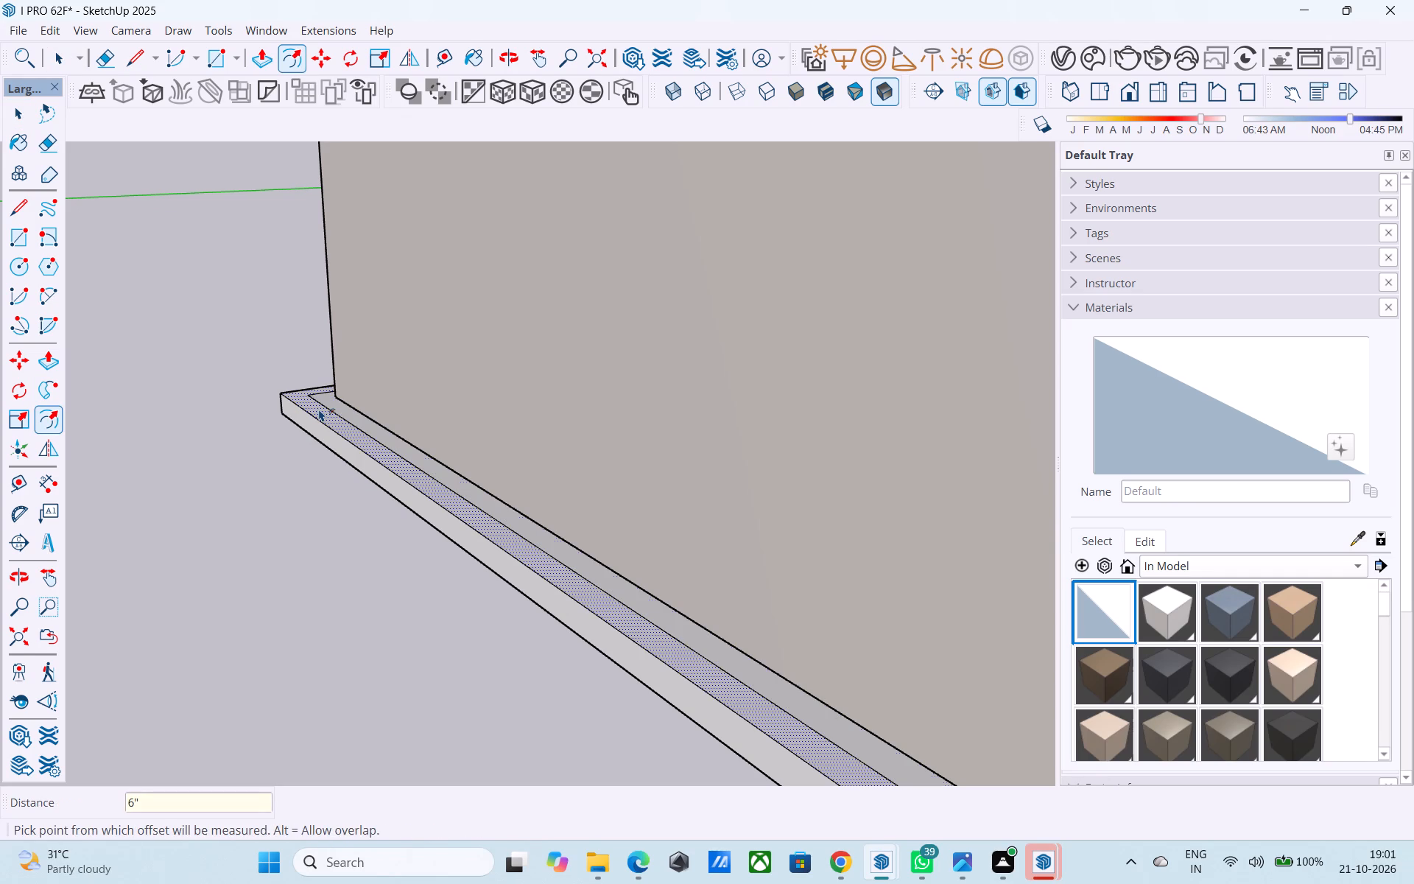
key("space")
key("ctrl+s")
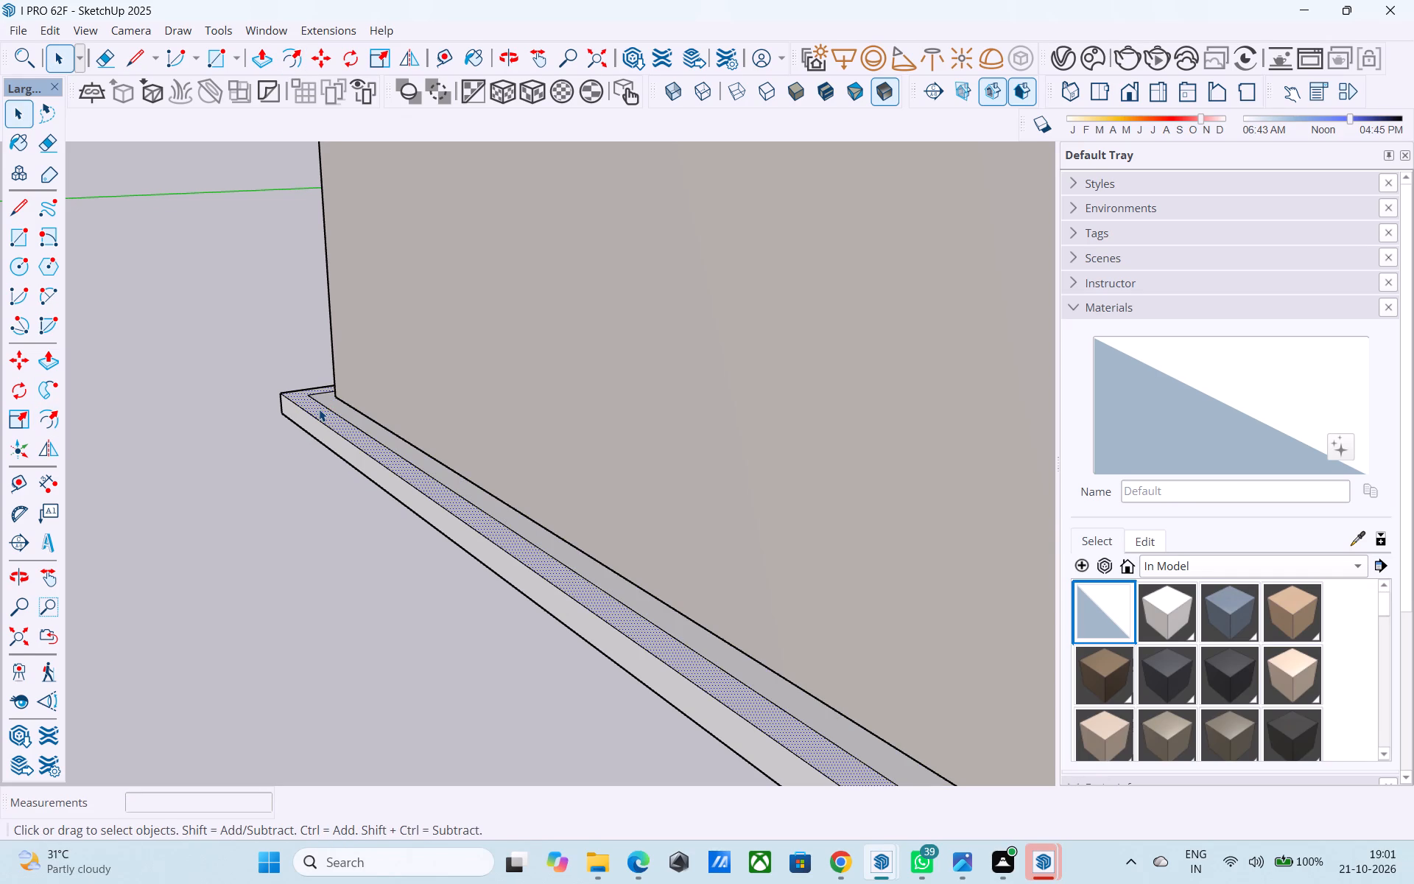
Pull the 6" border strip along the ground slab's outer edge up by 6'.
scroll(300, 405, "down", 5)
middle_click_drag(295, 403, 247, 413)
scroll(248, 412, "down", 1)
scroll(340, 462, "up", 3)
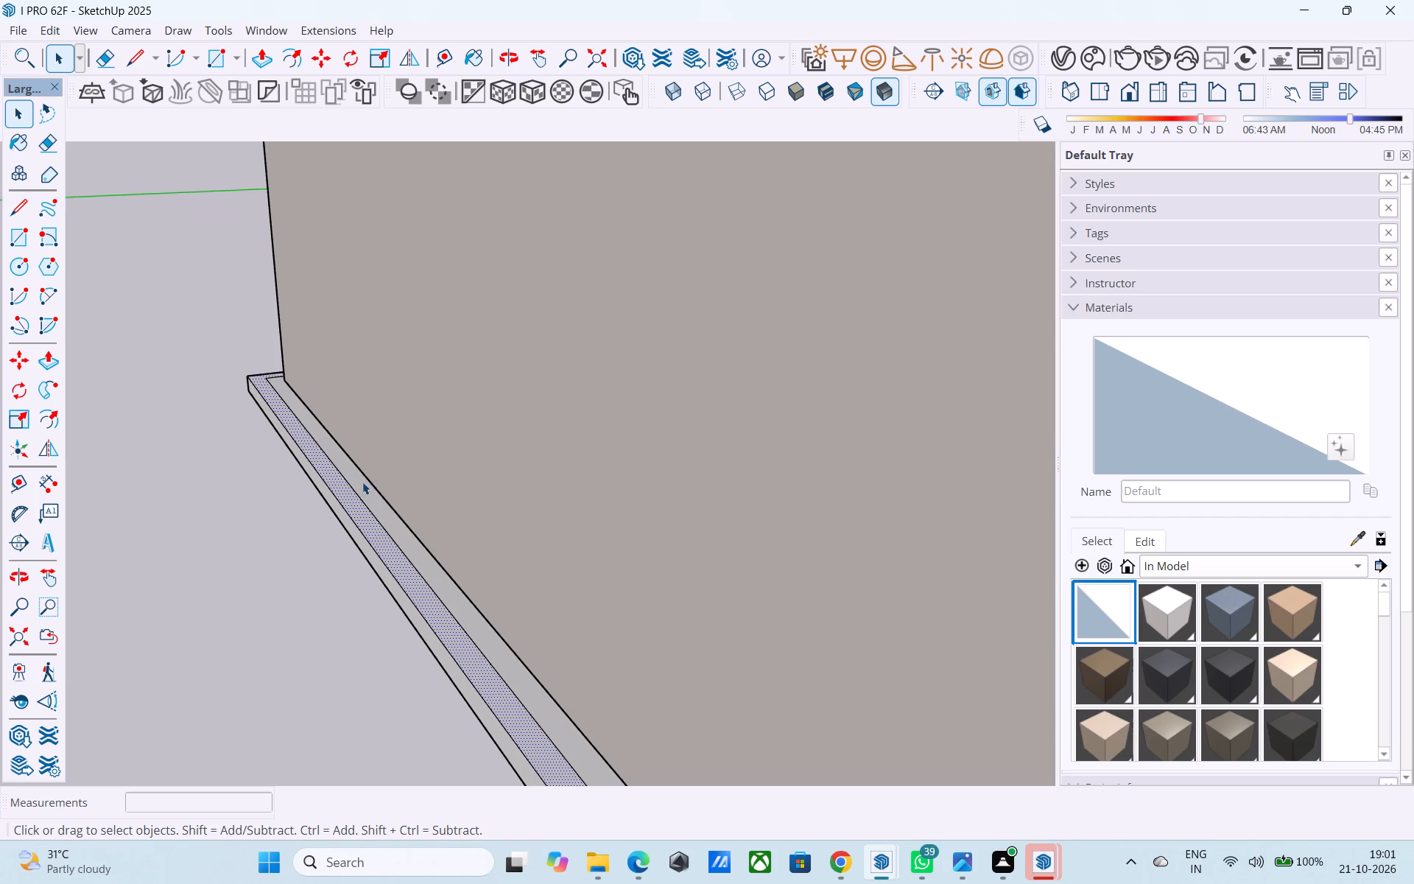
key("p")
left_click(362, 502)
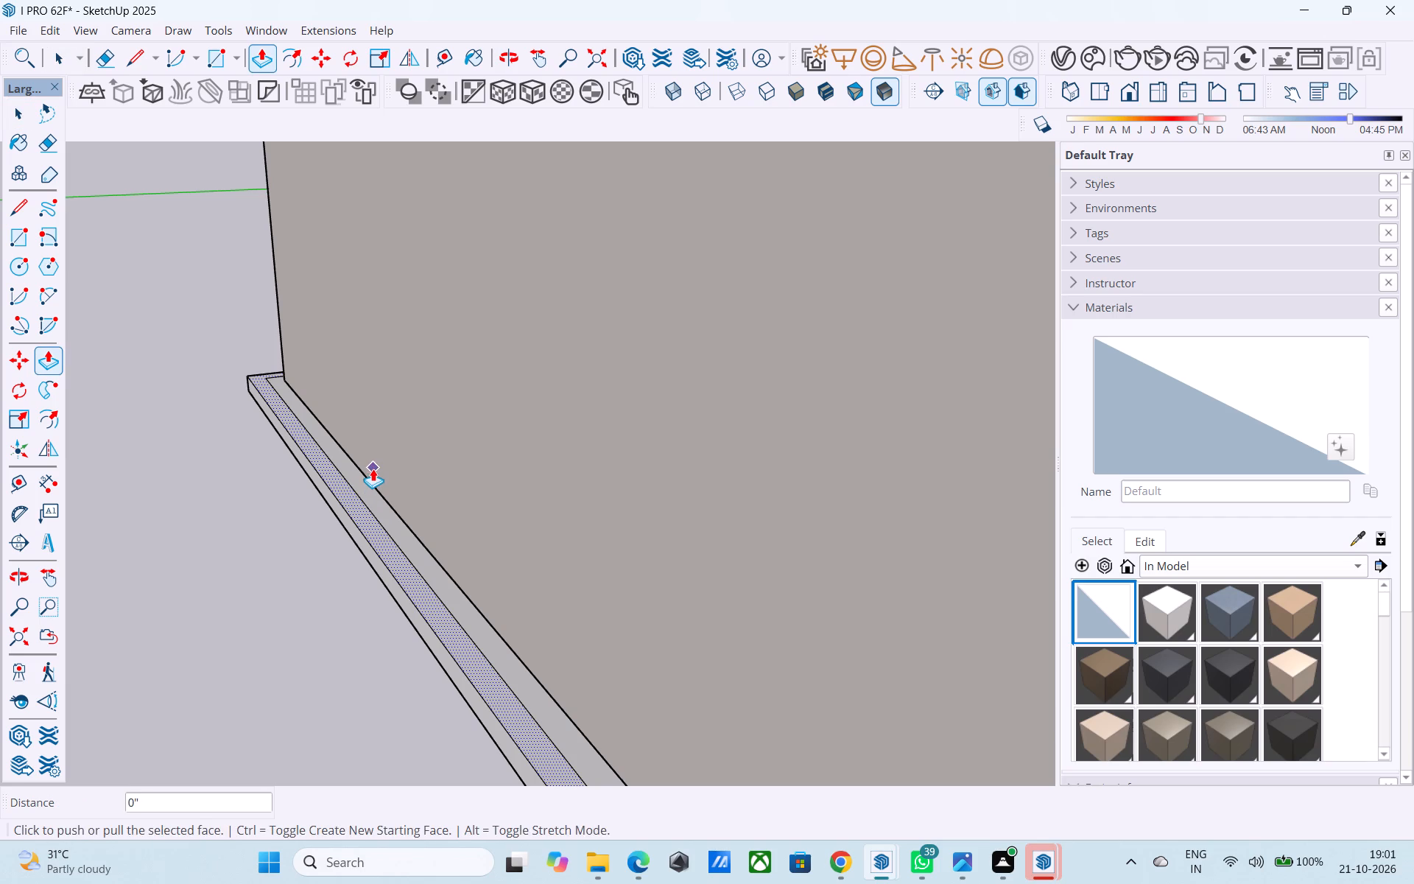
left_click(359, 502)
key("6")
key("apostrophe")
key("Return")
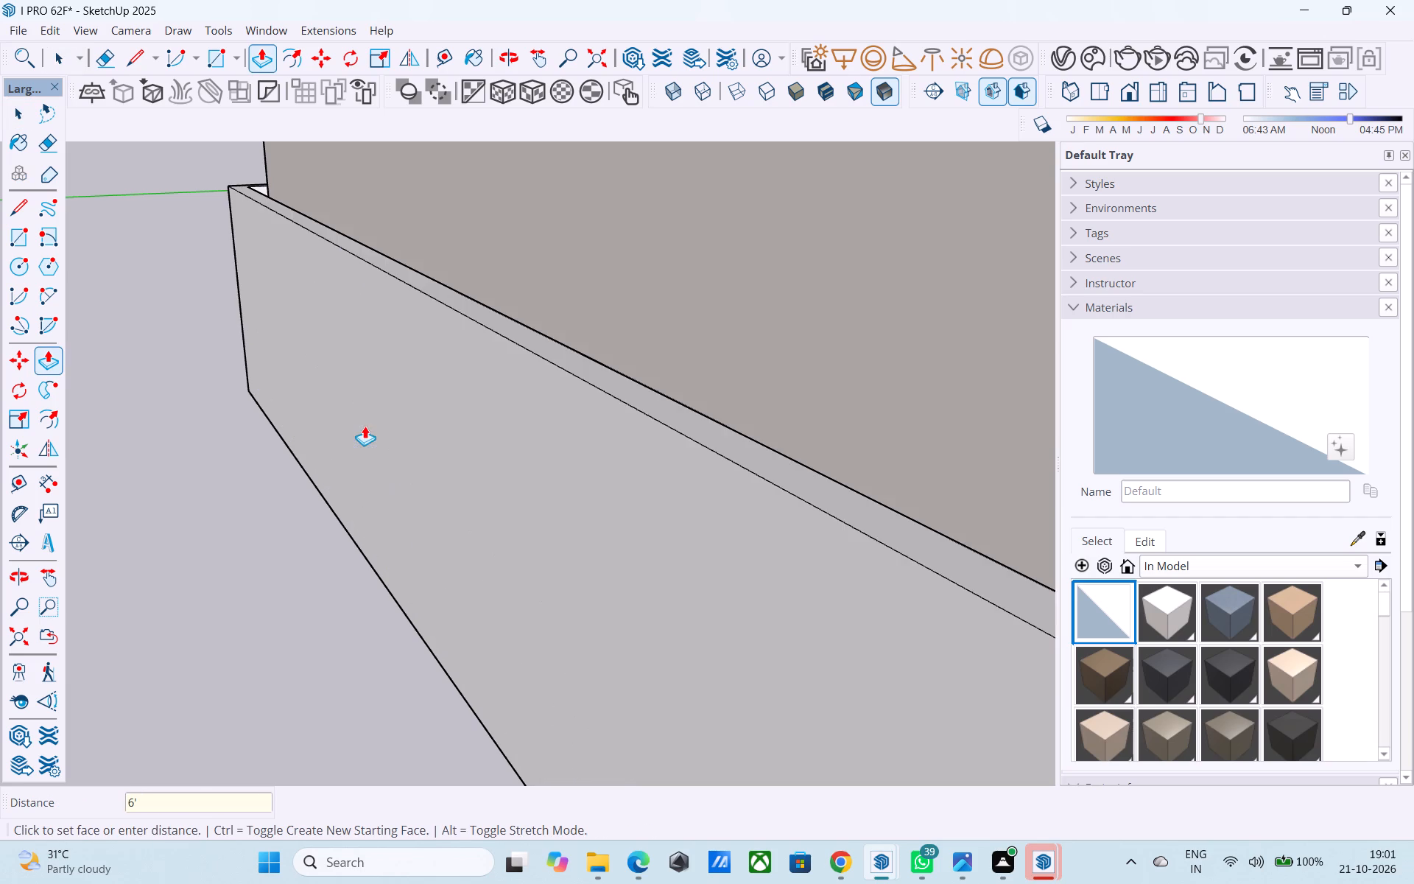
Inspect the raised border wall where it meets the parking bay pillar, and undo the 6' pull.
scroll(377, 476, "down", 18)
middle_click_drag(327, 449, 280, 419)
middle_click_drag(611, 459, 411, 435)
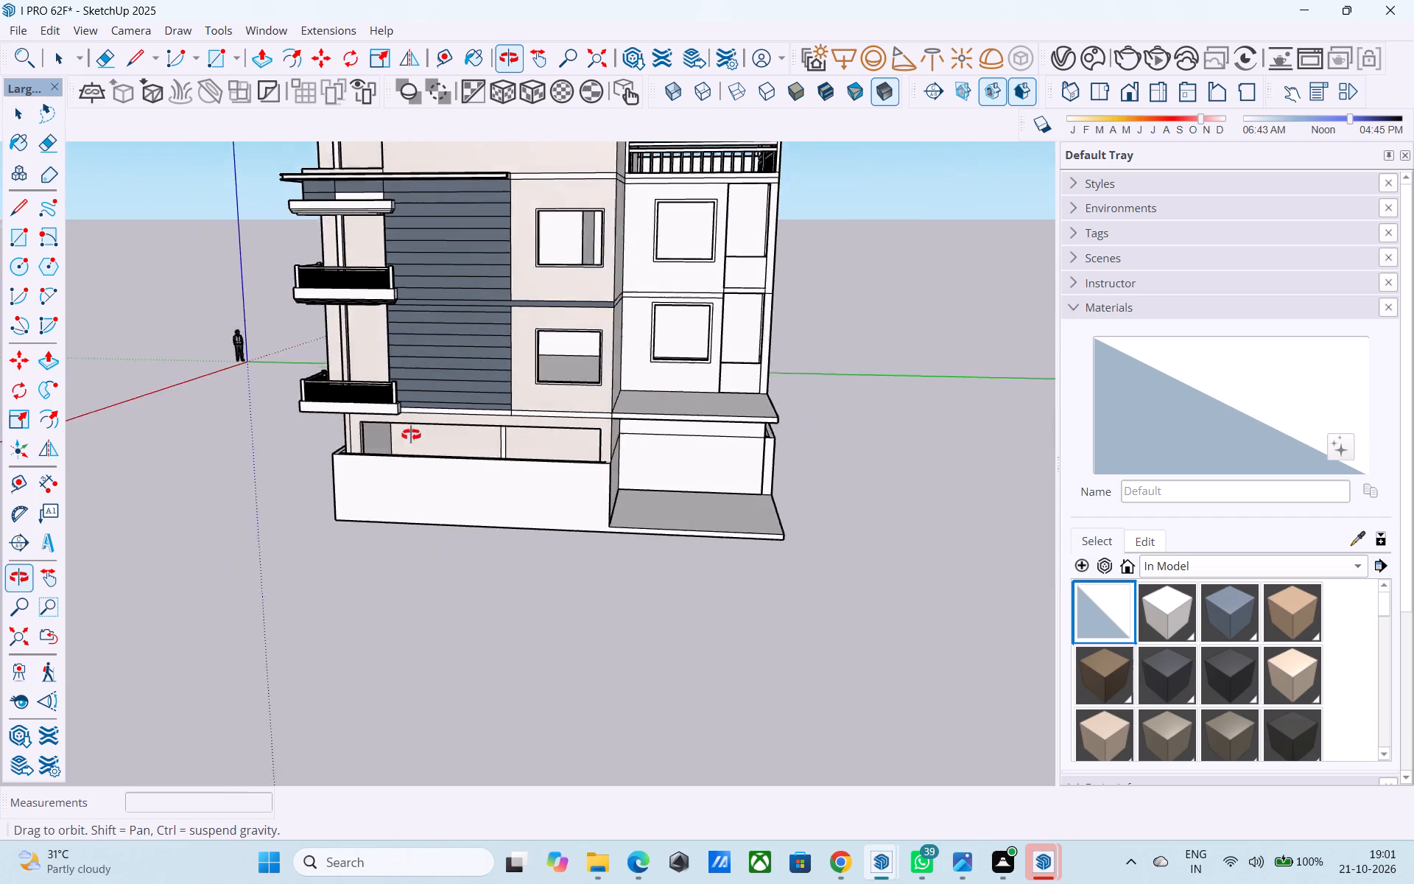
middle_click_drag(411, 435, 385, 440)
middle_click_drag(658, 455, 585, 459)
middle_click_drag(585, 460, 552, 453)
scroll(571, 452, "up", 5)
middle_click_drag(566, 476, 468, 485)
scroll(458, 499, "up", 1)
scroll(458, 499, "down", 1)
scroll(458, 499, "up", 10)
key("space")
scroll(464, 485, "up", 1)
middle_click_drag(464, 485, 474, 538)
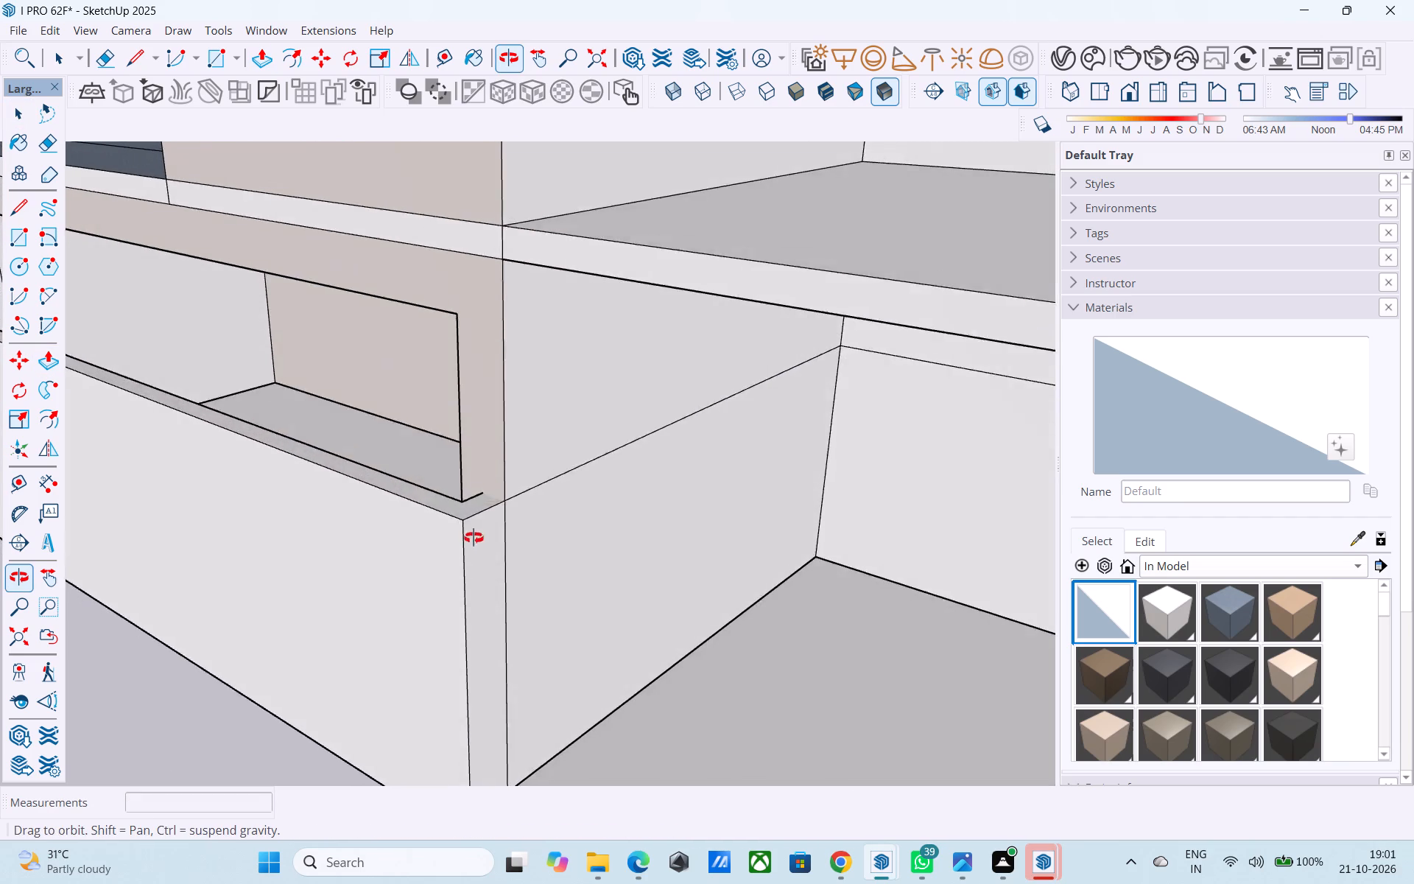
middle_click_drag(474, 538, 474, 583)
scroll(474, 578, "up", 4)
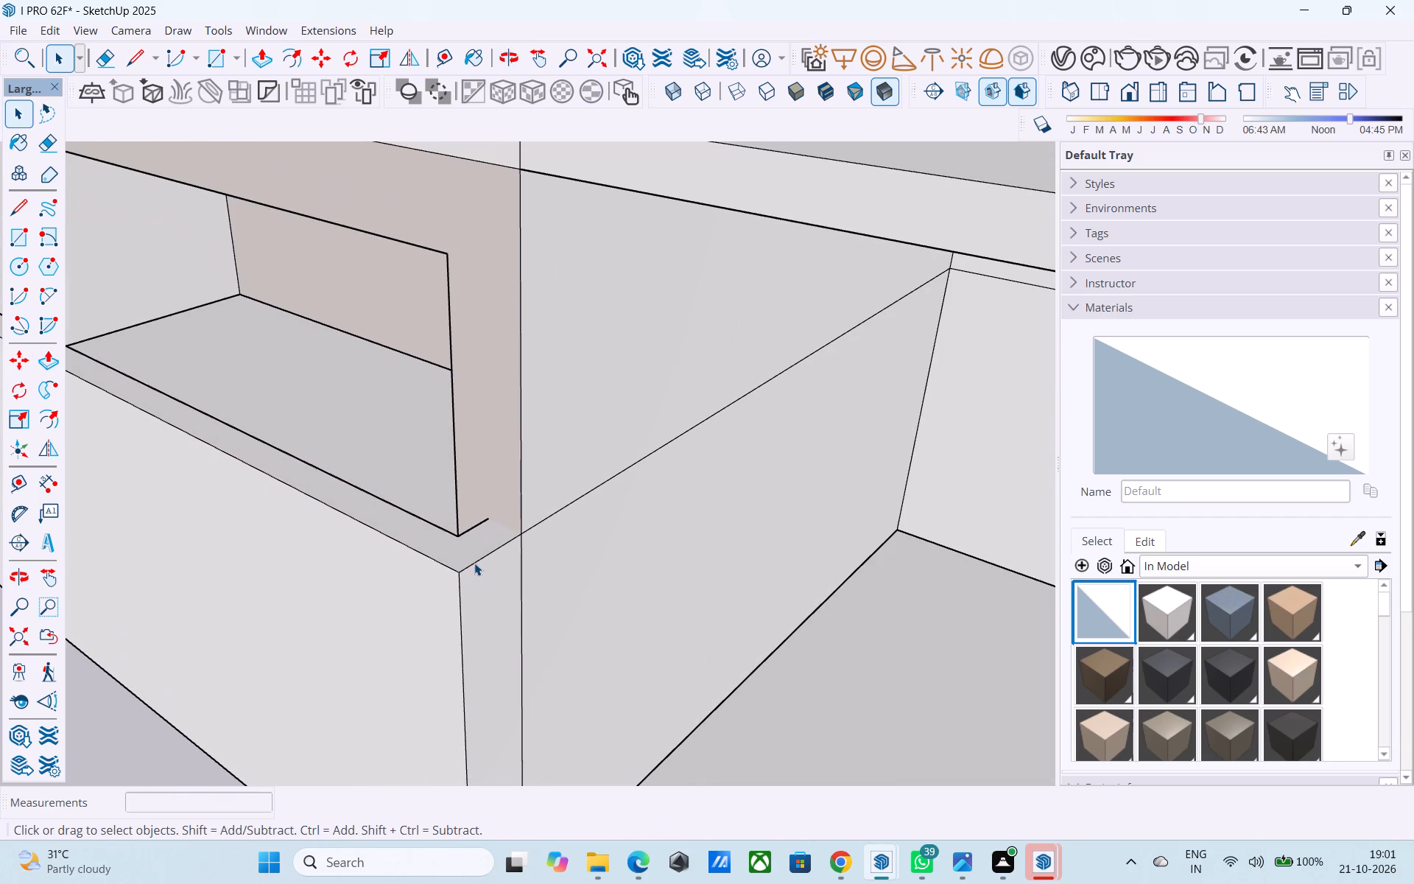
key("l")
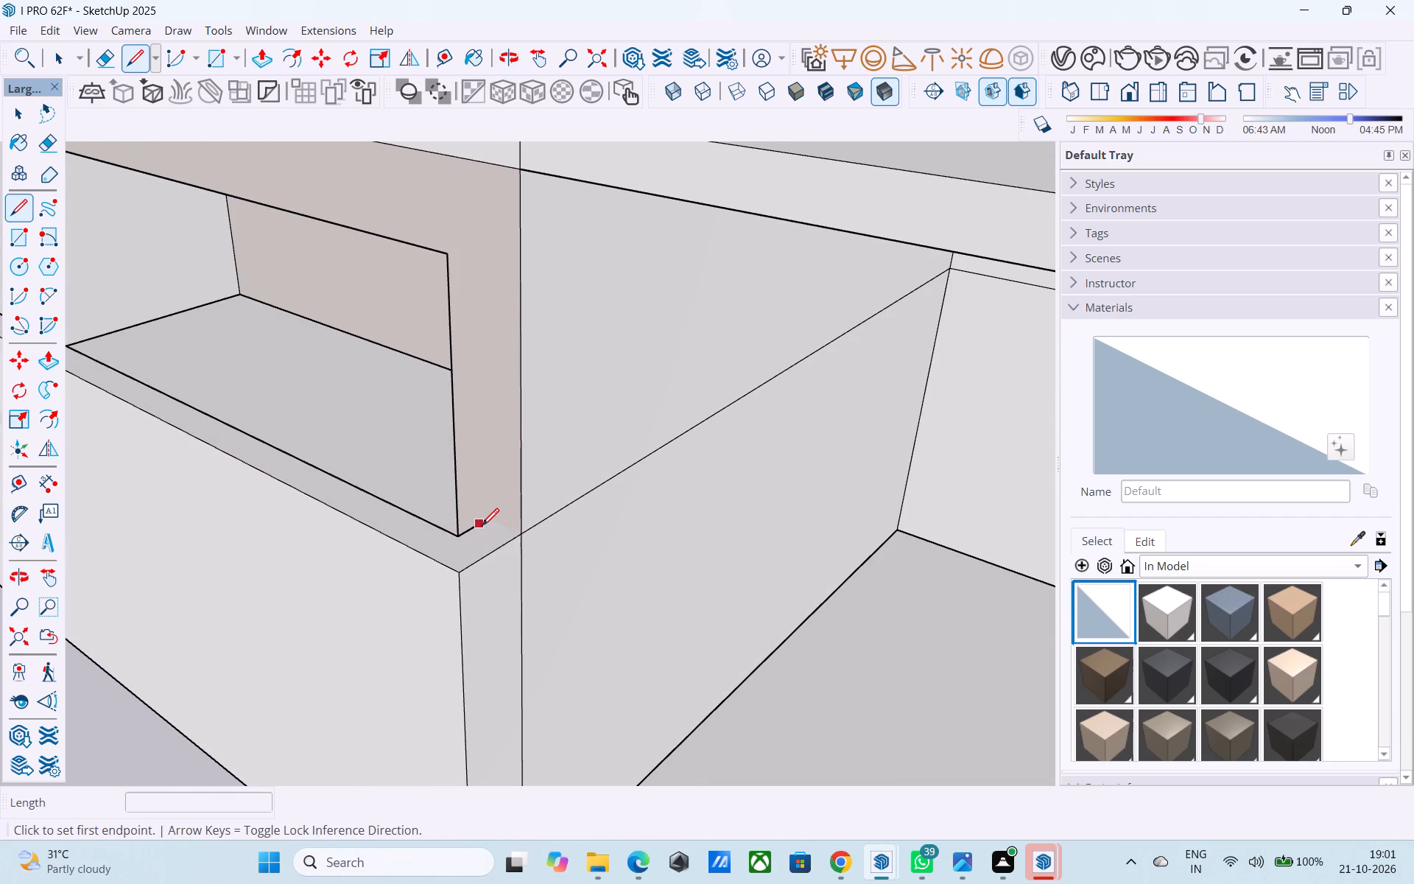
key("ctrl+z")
Draw a 6" line across the ground slab's border strip at its corner beside the parking bay pillar.
scroll(482, 527, "down", 6)
scroll(471, 787, "up", 5)
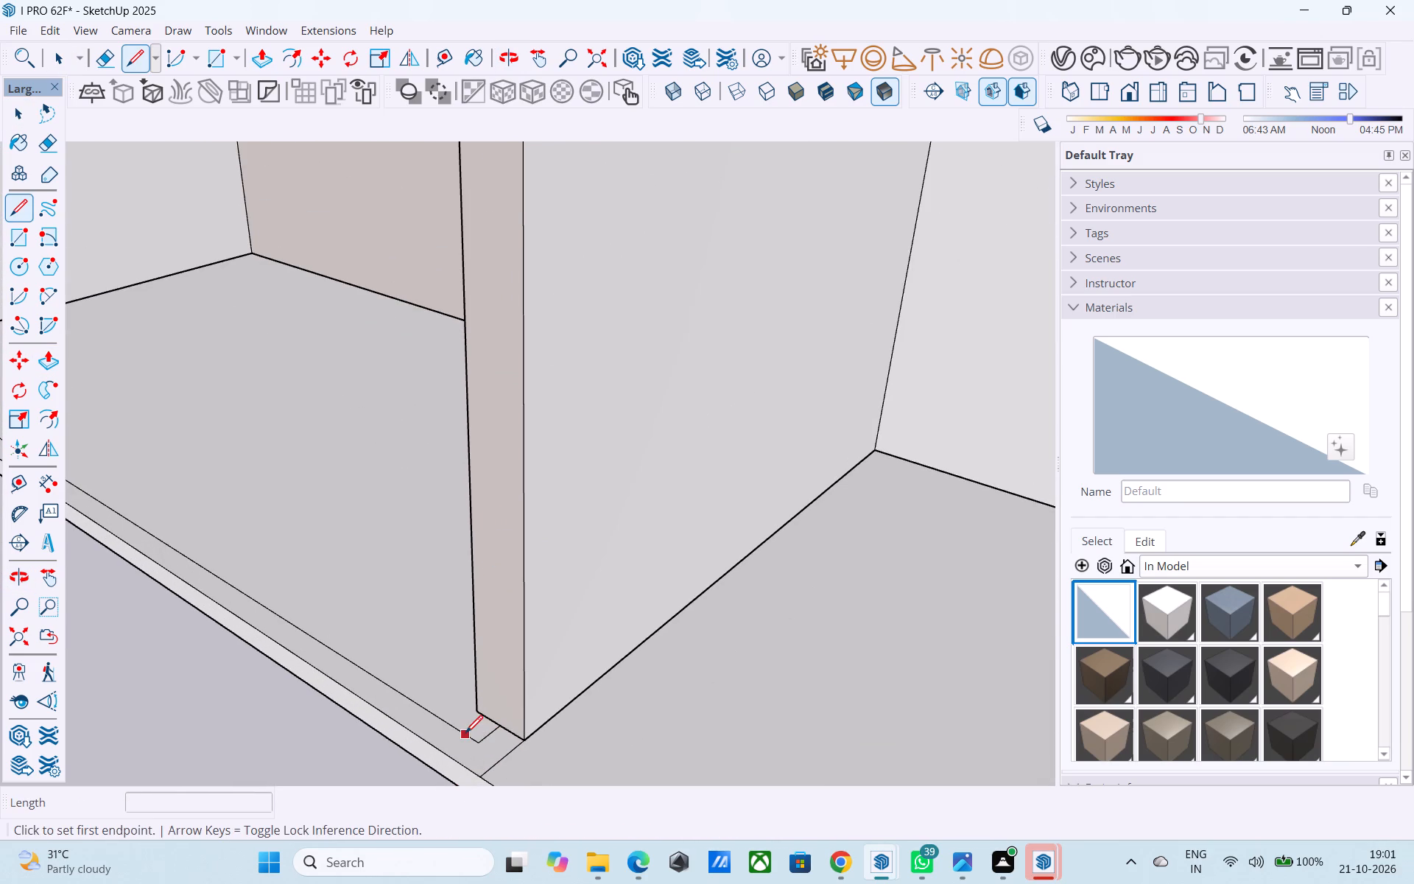
scroll(465, 734, "down", 5)
scroll(375, 620, "down", 4)
middle_click_drag(375, 620, 844, 612)
scroll(579, 478, "up", 9)
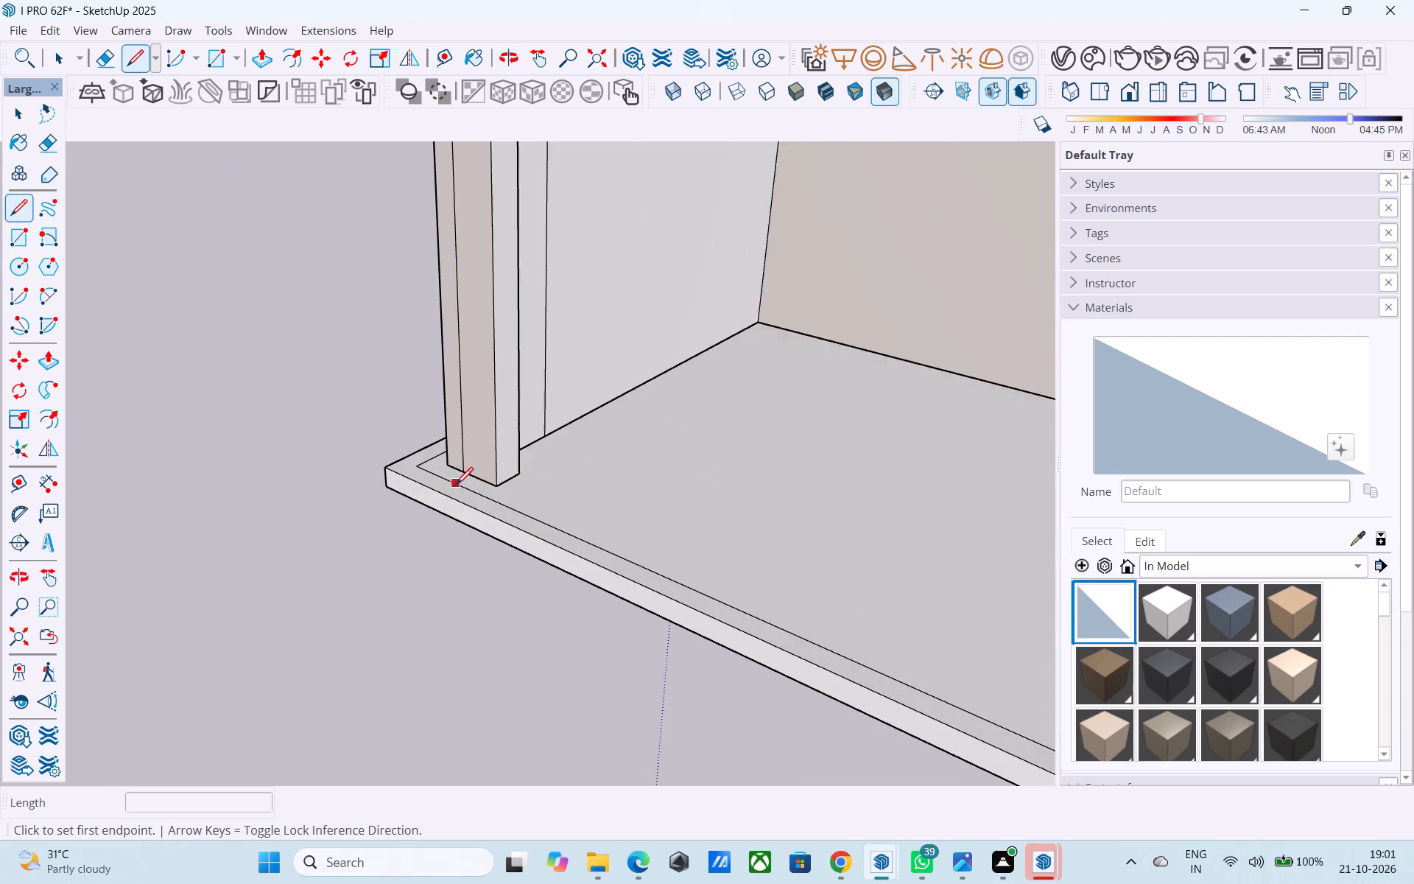
scroll(456, 486, "up", 3)
scroll(546, 500, "down", 9)
middle_click_drag(575, 553, 406, 447, "shift")
middle_click_drag(569, 592, 429, 525, "shift")
scroll(443, 536, "down", 2)
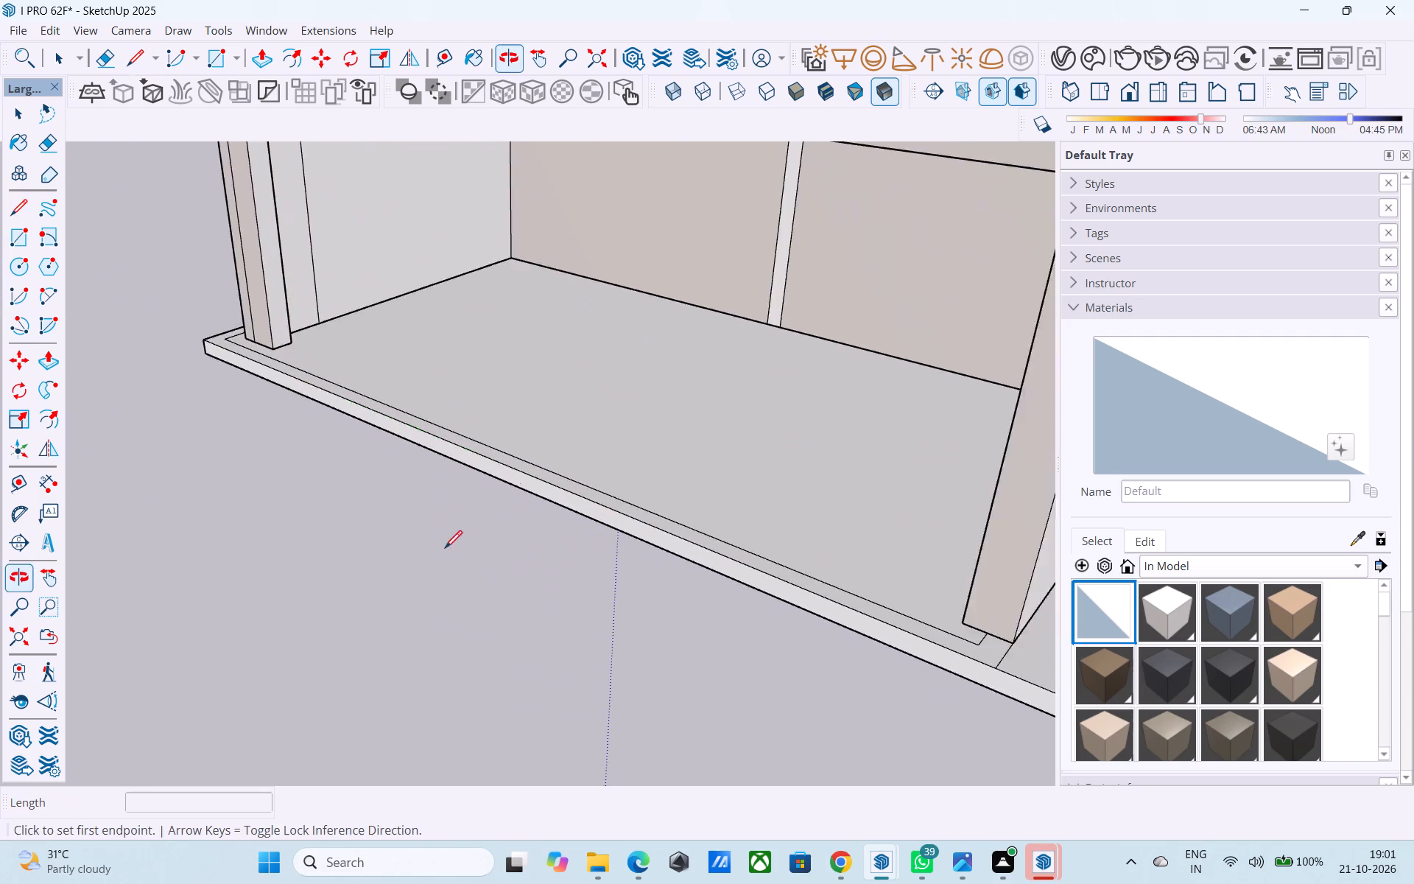
scroll(445, 550, "down", 2)
scroll(789, 627, "up", 6)
left_click(789, 604)
left_click(775, 621)
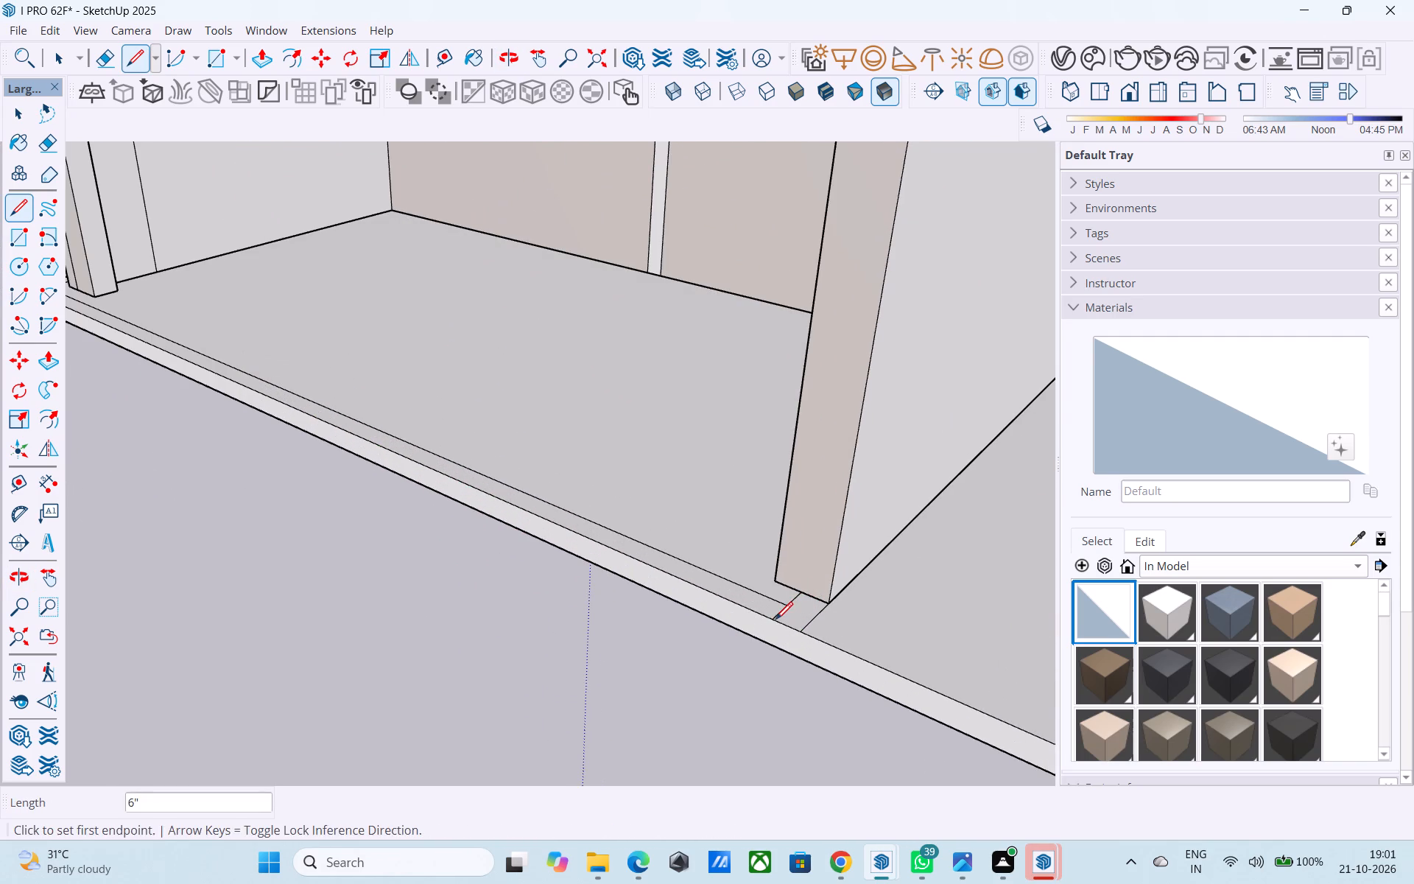
Select the border strip face and follow it around the building to its other end at the projecting slab.
key("space")
left_click(764, 596)
left_click(760, 603)
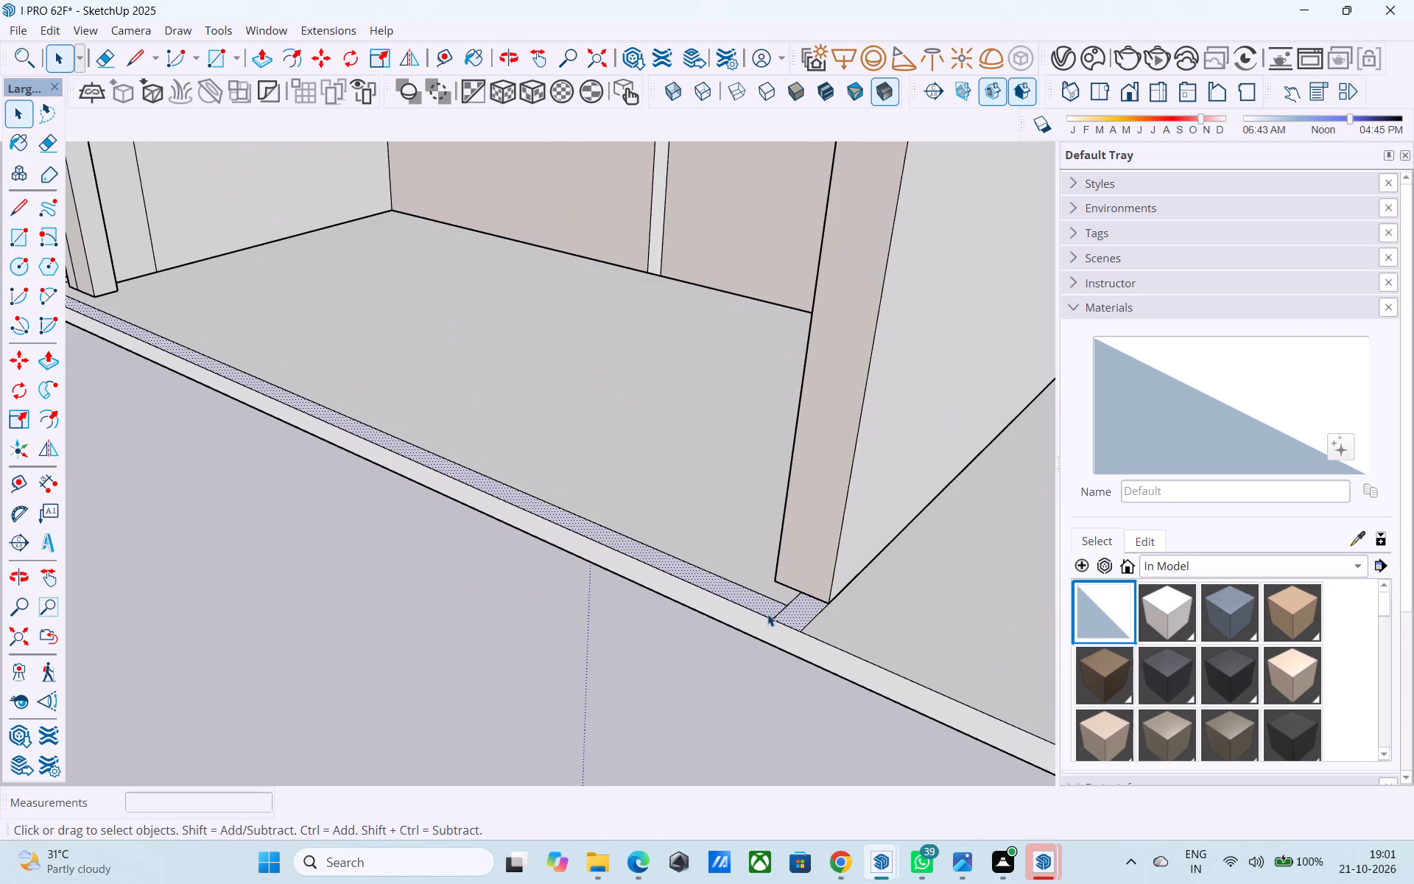
scroll(769, 616, "up", 4)
scroll(769, 617, "down", 4)
middle_click_drag(769, 617, 926, 635)
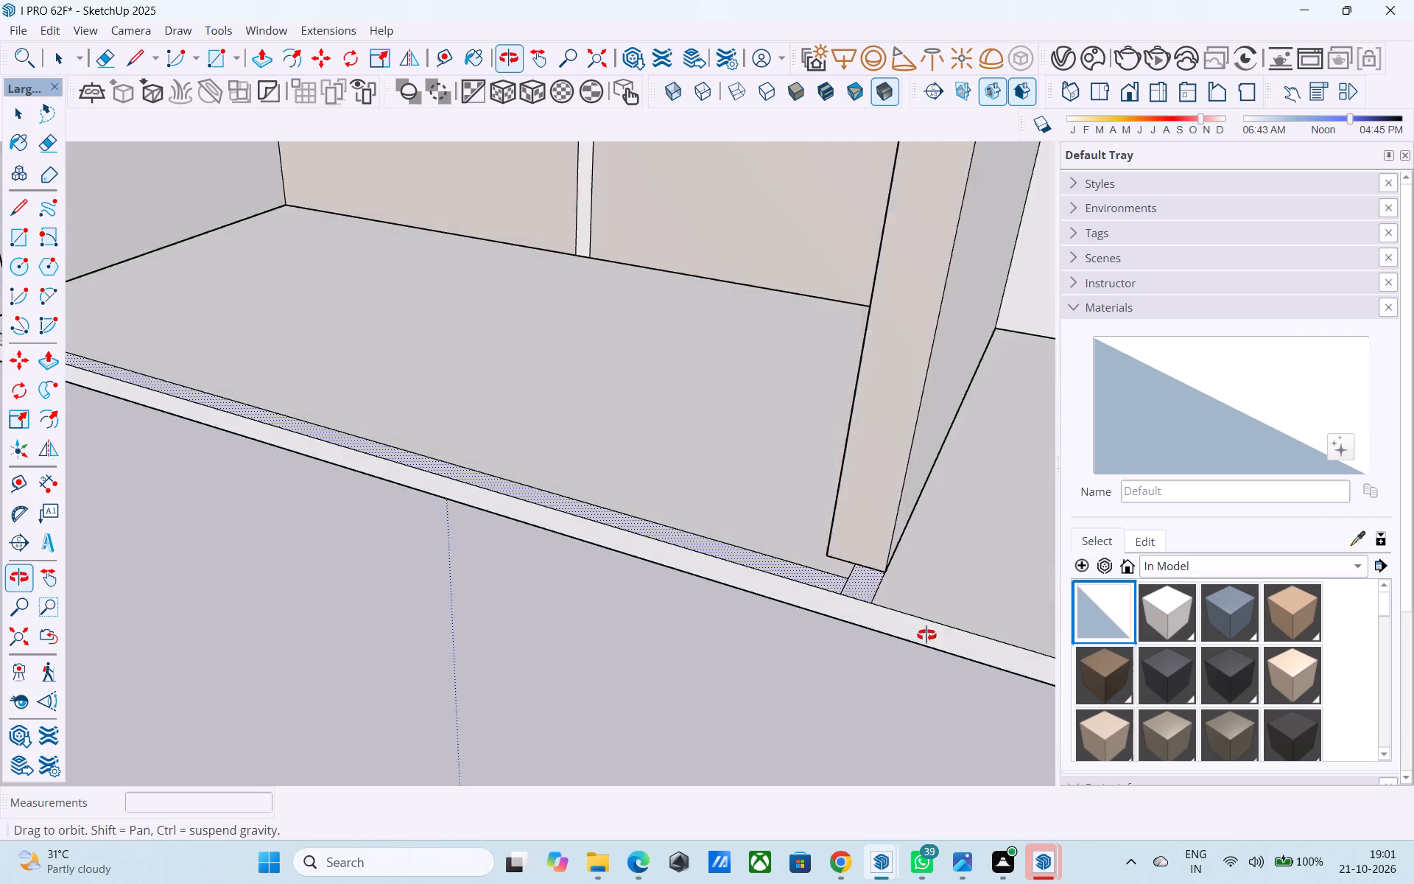
middle_click_drag(926, 635, 1044, 633)
scroll(1044, 619, "down", 6)
middle_click_drag(694, 549, 1067, 550)
scroll(982, 522, "down", 5)
middle_click_drag(863, 544, 360, 517)
middle_click_drag(677, 539, 211, 481)
scroll(206, 482, "down", 5)
middle_click_drag(581, 530, 194, 527)
middle_click_drag(847, 578, 782, 667)
middle_click_drag(787, 681, 878, 729)
scroll(890, 732, "up", 6)
scroll(846, 648, "down", 6)
middle_click_drag(843, 647, 1122, 584)
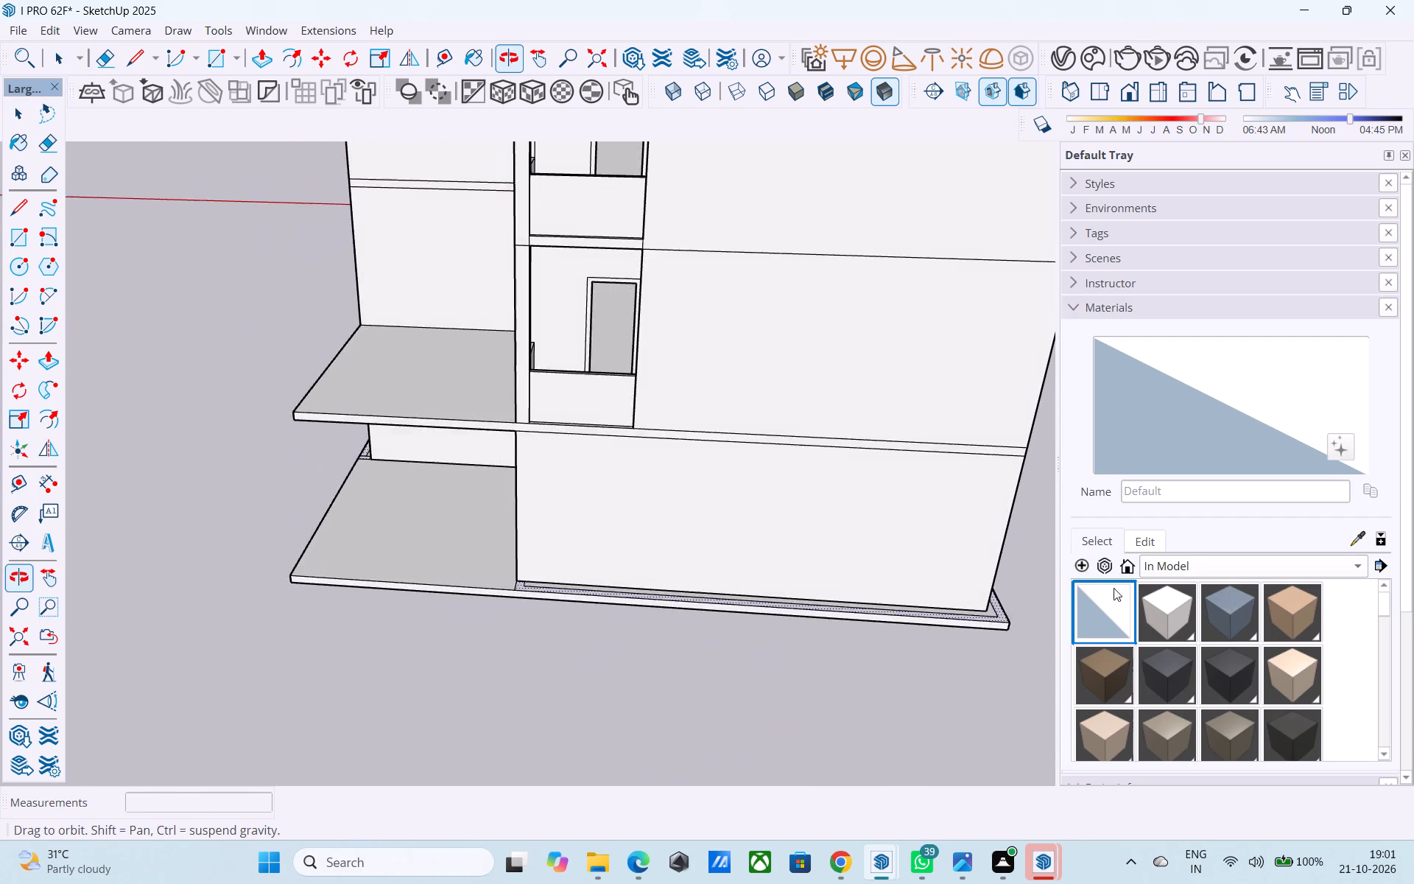
middle_click_drag(616, 600, 877, 600)
Draw a 6" line across the border strip at its other end, where the side wall meets the projecting slab.
scroll(737, 584, "up", 5)
key("l")
scroll(640, 552, "up", 4)
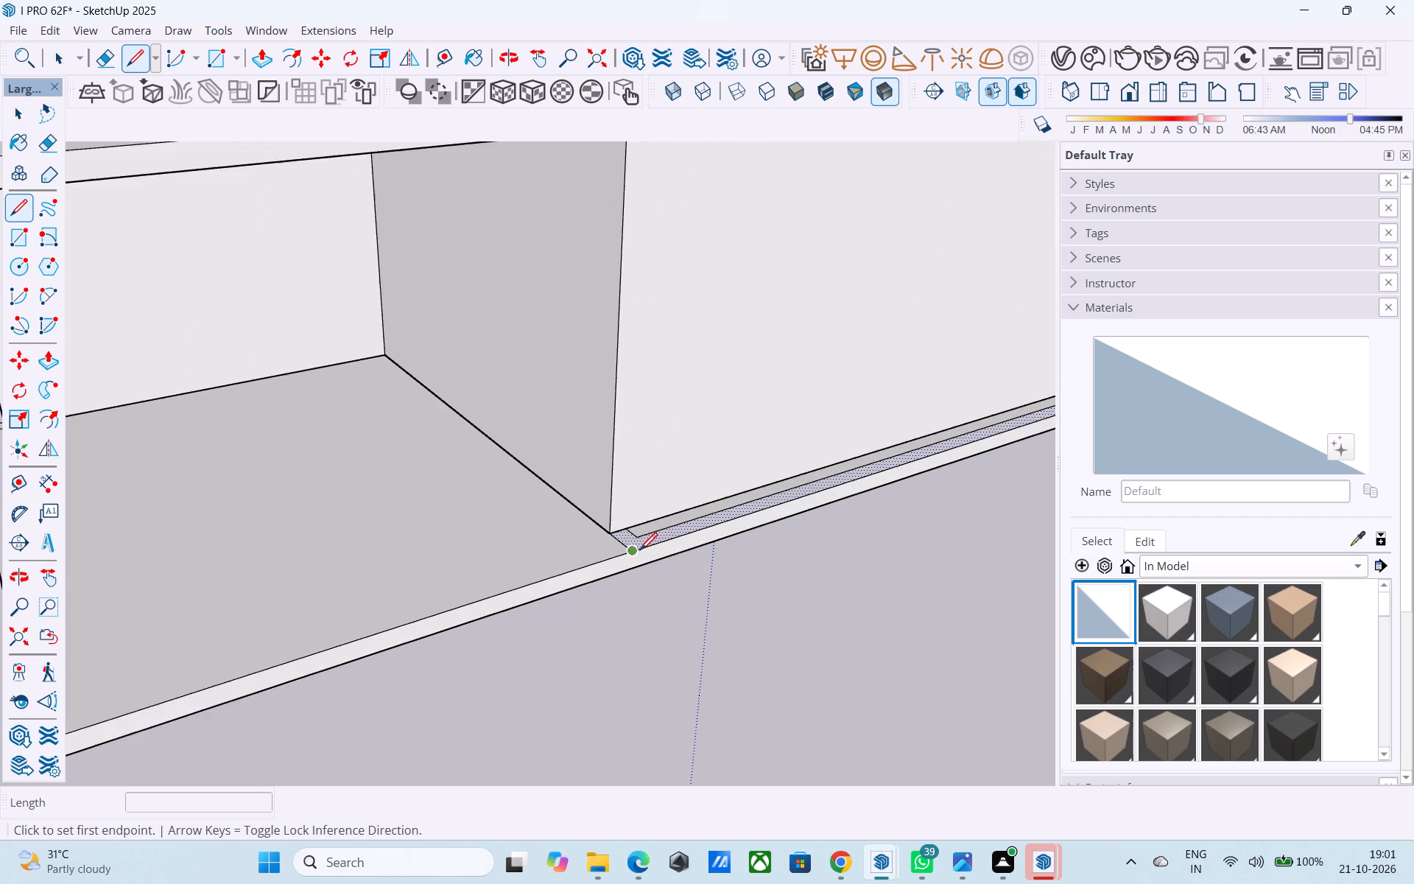
scroll(640, 552, "up", 4)
left_click(641, 530)
left_click(616, 534)
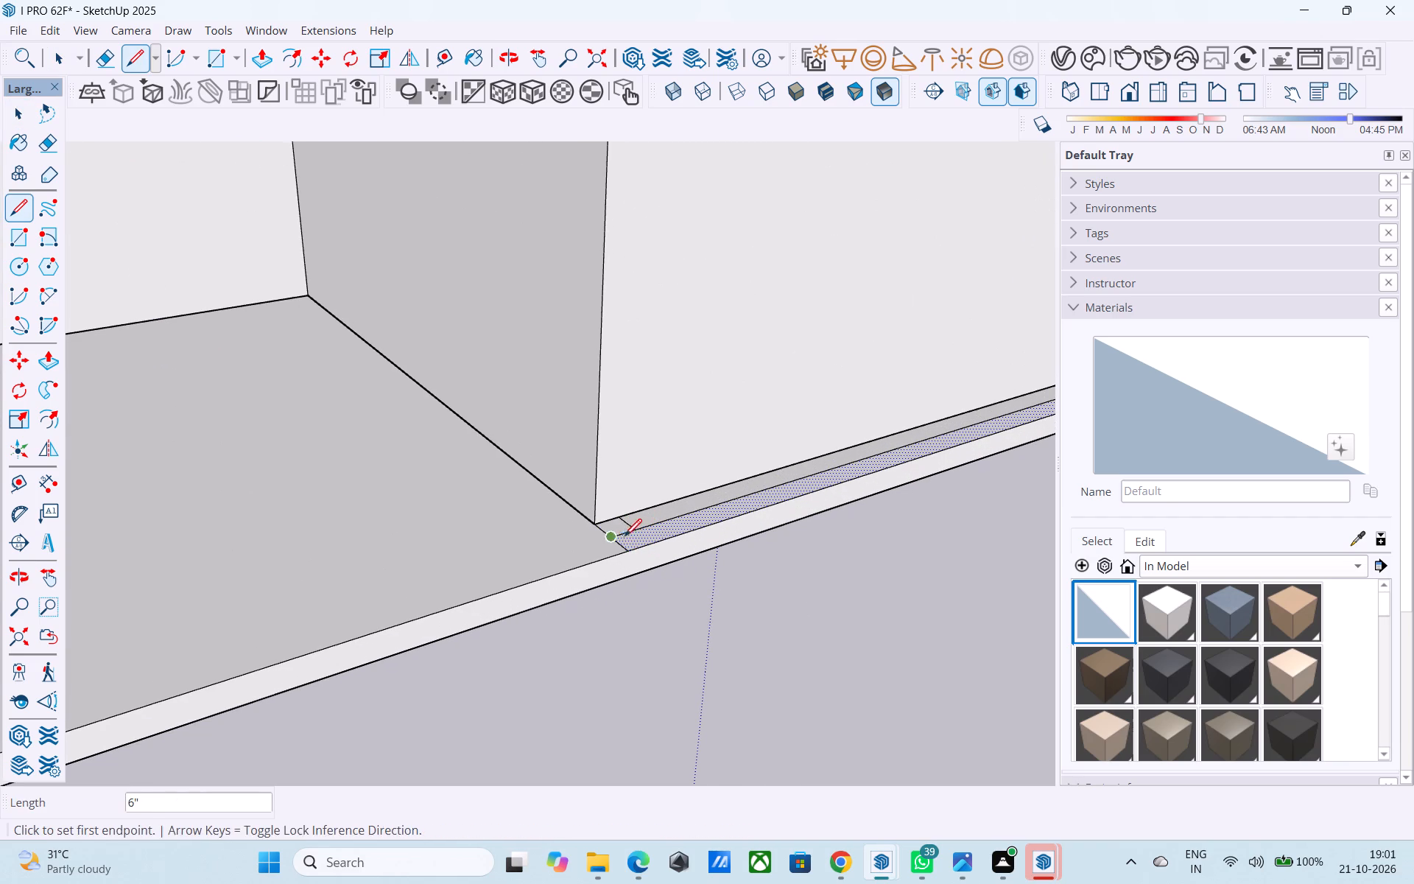
Pull the separated 6" border strip around the ground slab up by 6'.
key("space")
left_click(632, 541)
key("p")
left_click(632, 541)
key("3")
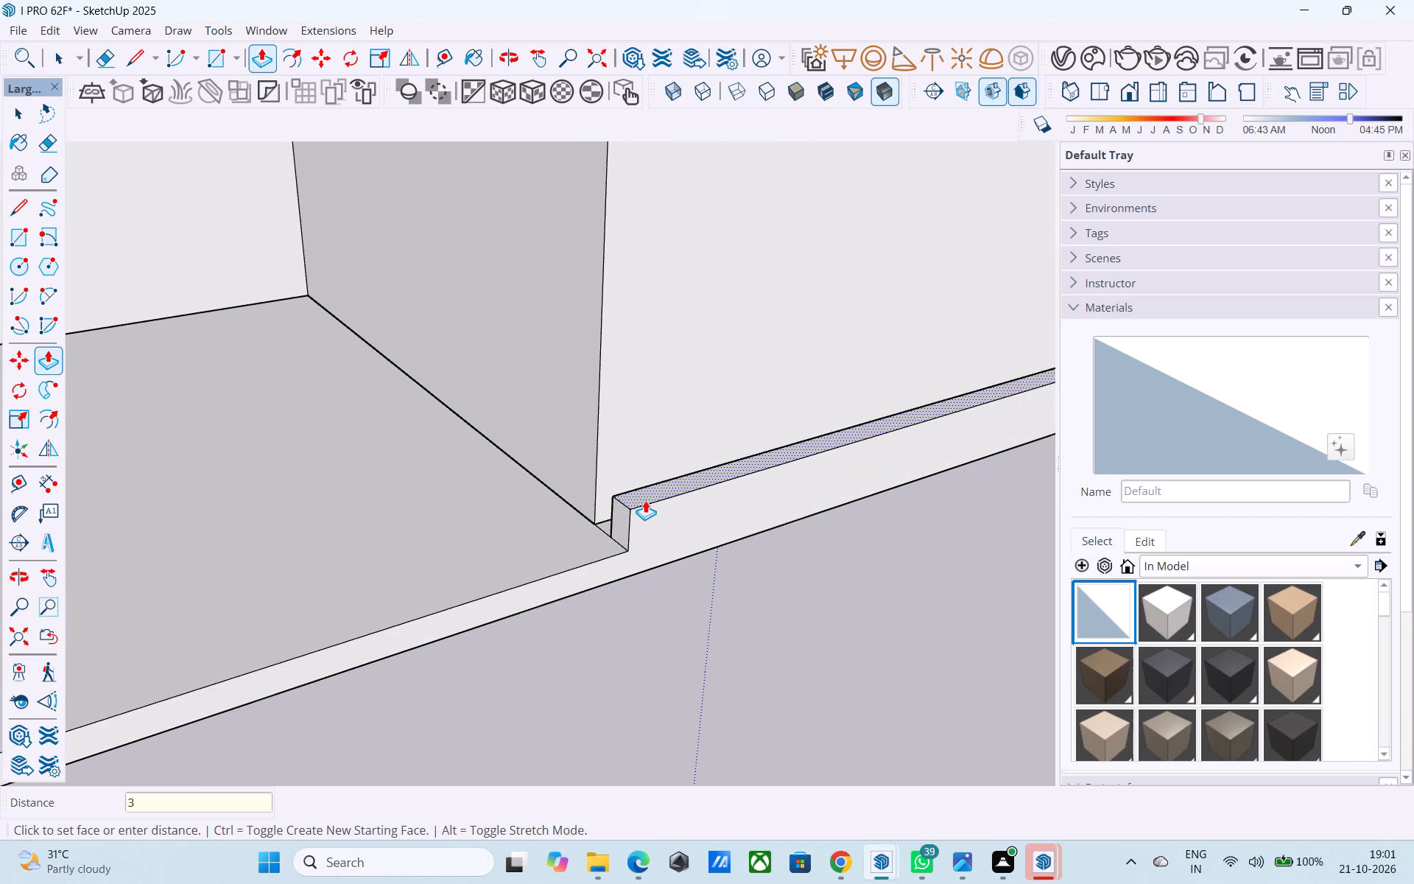
key("BackSpace")
type("6'")
key("Return")
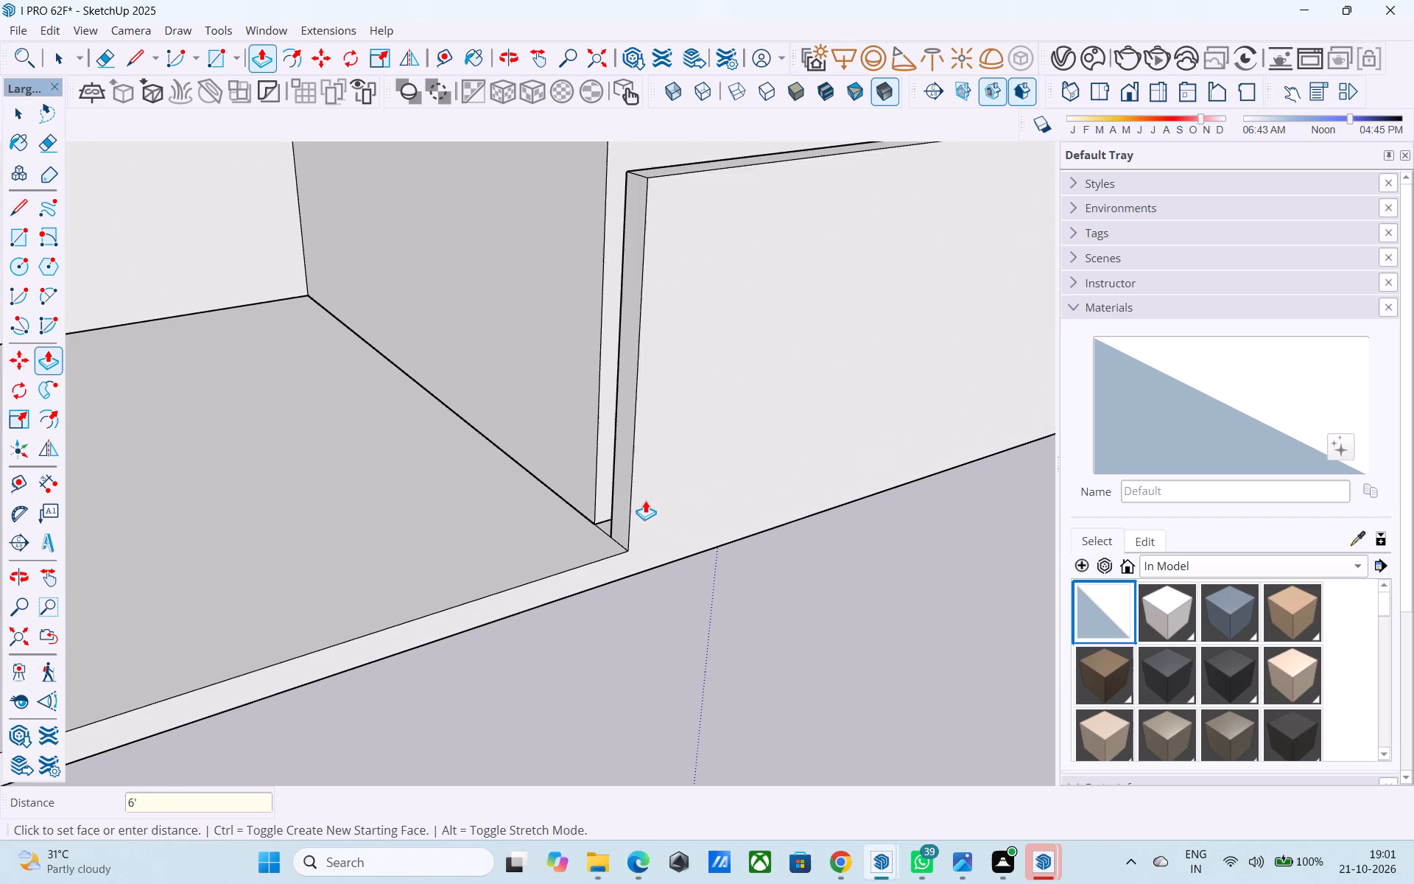
Inspect the raised border wall from around the building and save the model.
scroll(646, 501, "down", 11)
middle_click_drag(616, 539, 794, 527)
scroll(801, 522, "down", 5)
middle_click_drag(709, 551, 865, 539)
middle_click_drag(850, 466, 734, 597)
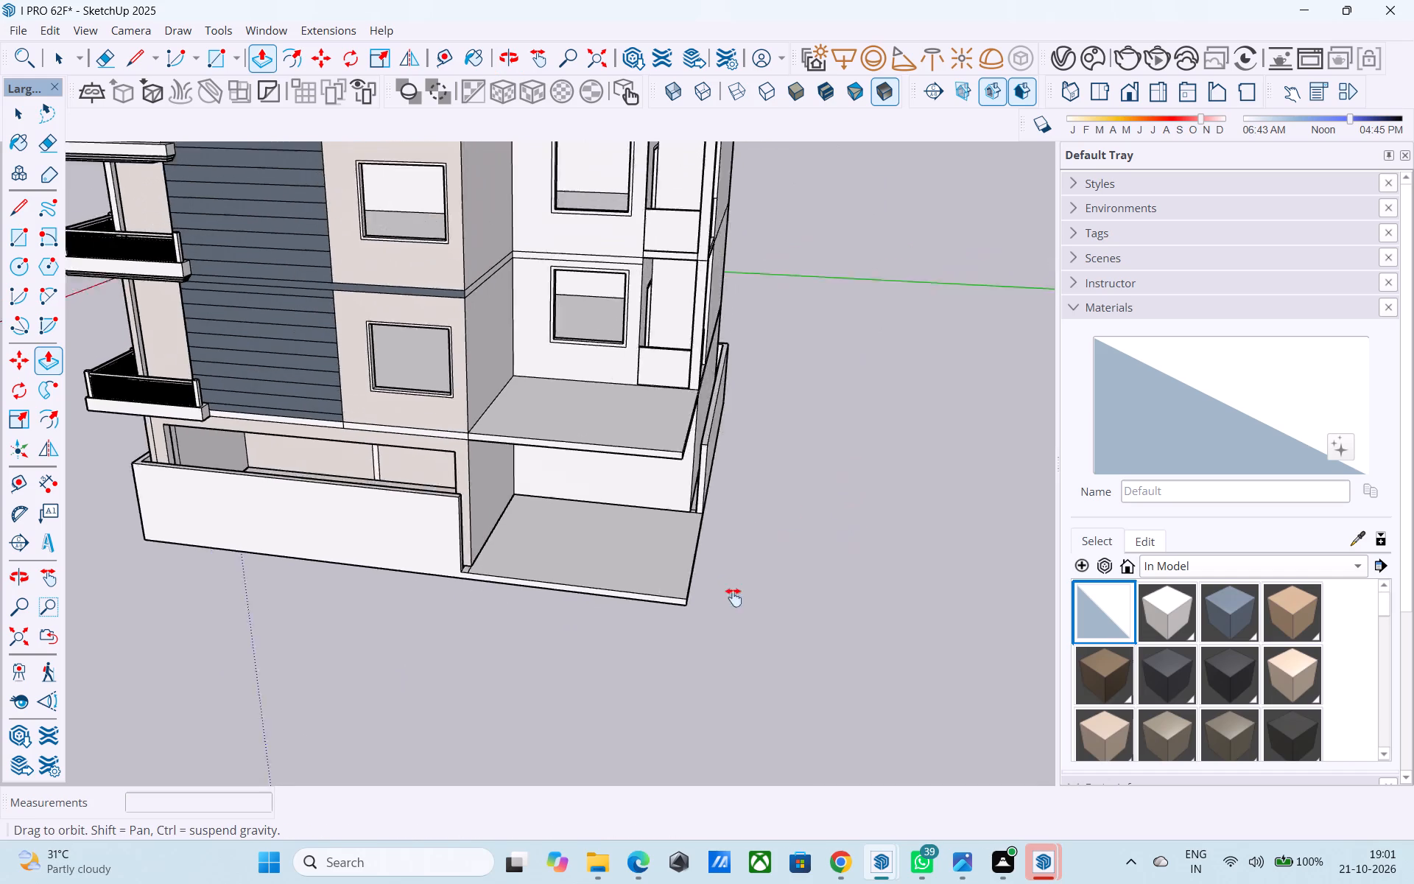
middle_click_drag(734, 597, 963, 485)
middle_click_drag(746, 561, 748, 667, "shift")
scroll(735, 636, "down", 5)
middle_click_drag(735, 636, 748, 638)
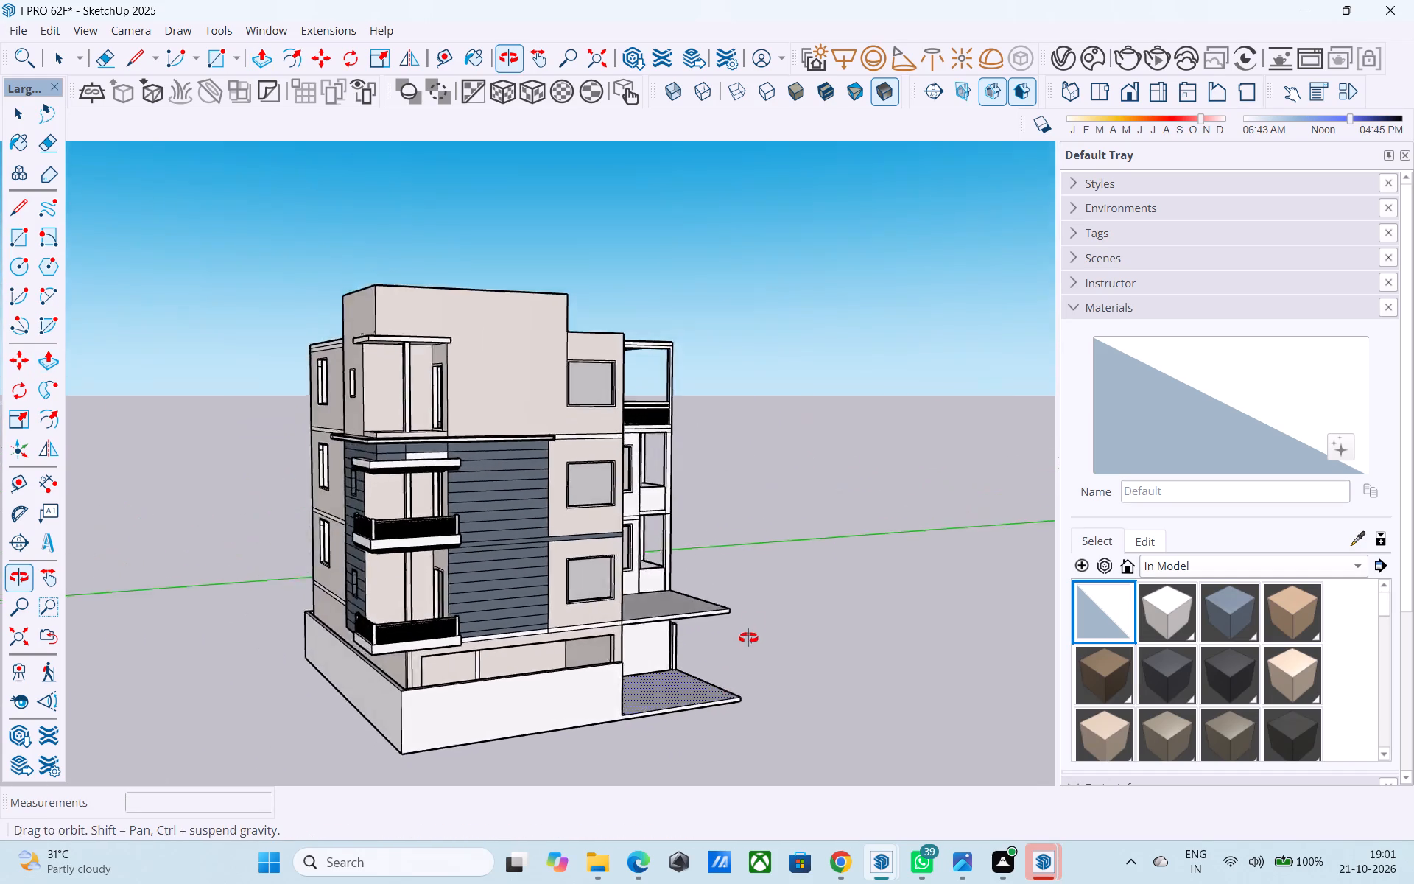
middle_click_drag(748, 638, 888, 678)
middle_click_drag(803, 636, 753, 620)
middle_click_drag(731, 627, 641, 648)
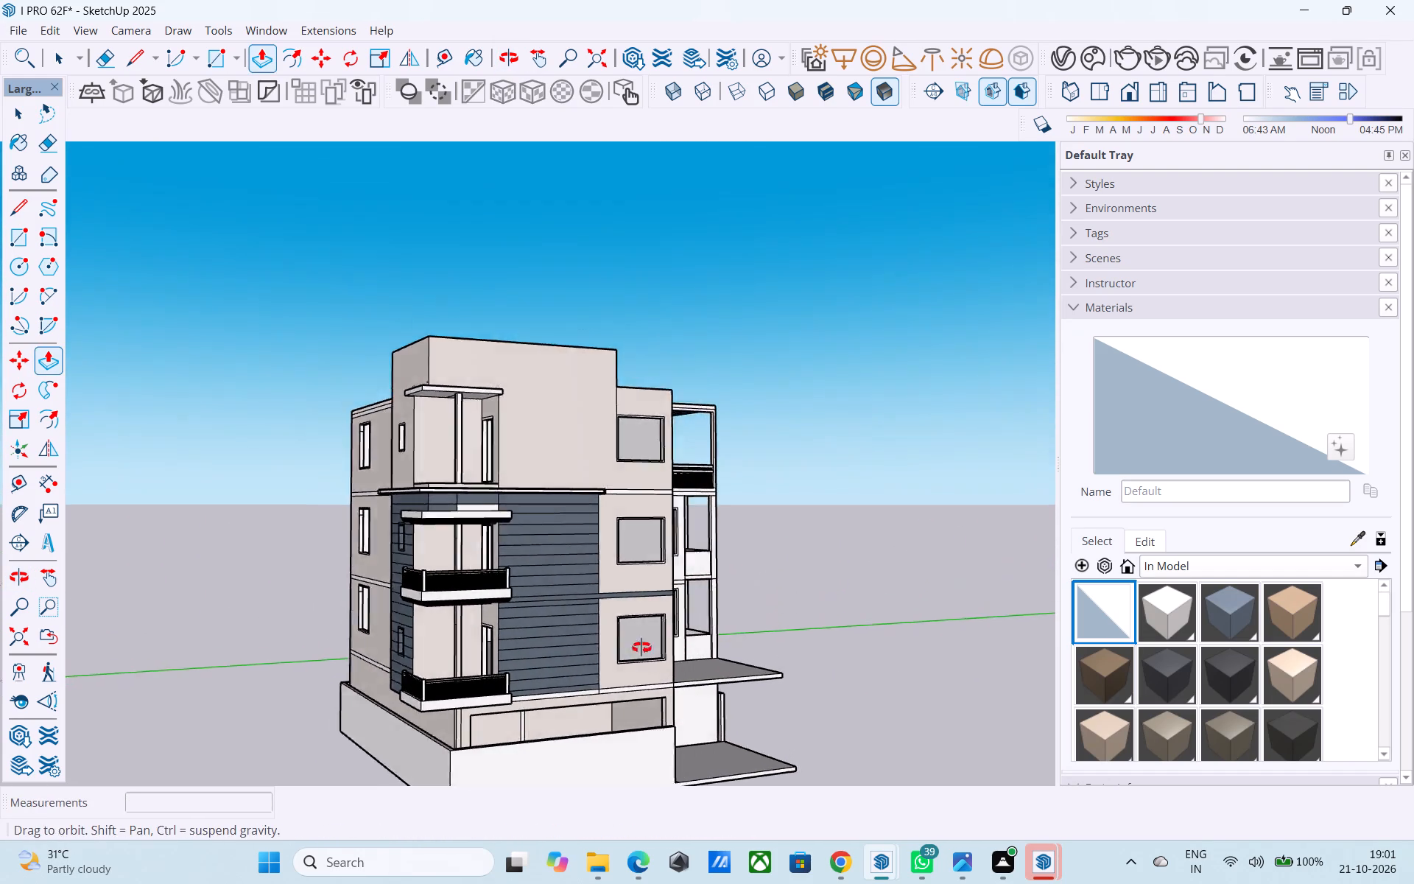
middle_click_drag(641, 648, 606, 659)
key("ctrl+s")
key("space")
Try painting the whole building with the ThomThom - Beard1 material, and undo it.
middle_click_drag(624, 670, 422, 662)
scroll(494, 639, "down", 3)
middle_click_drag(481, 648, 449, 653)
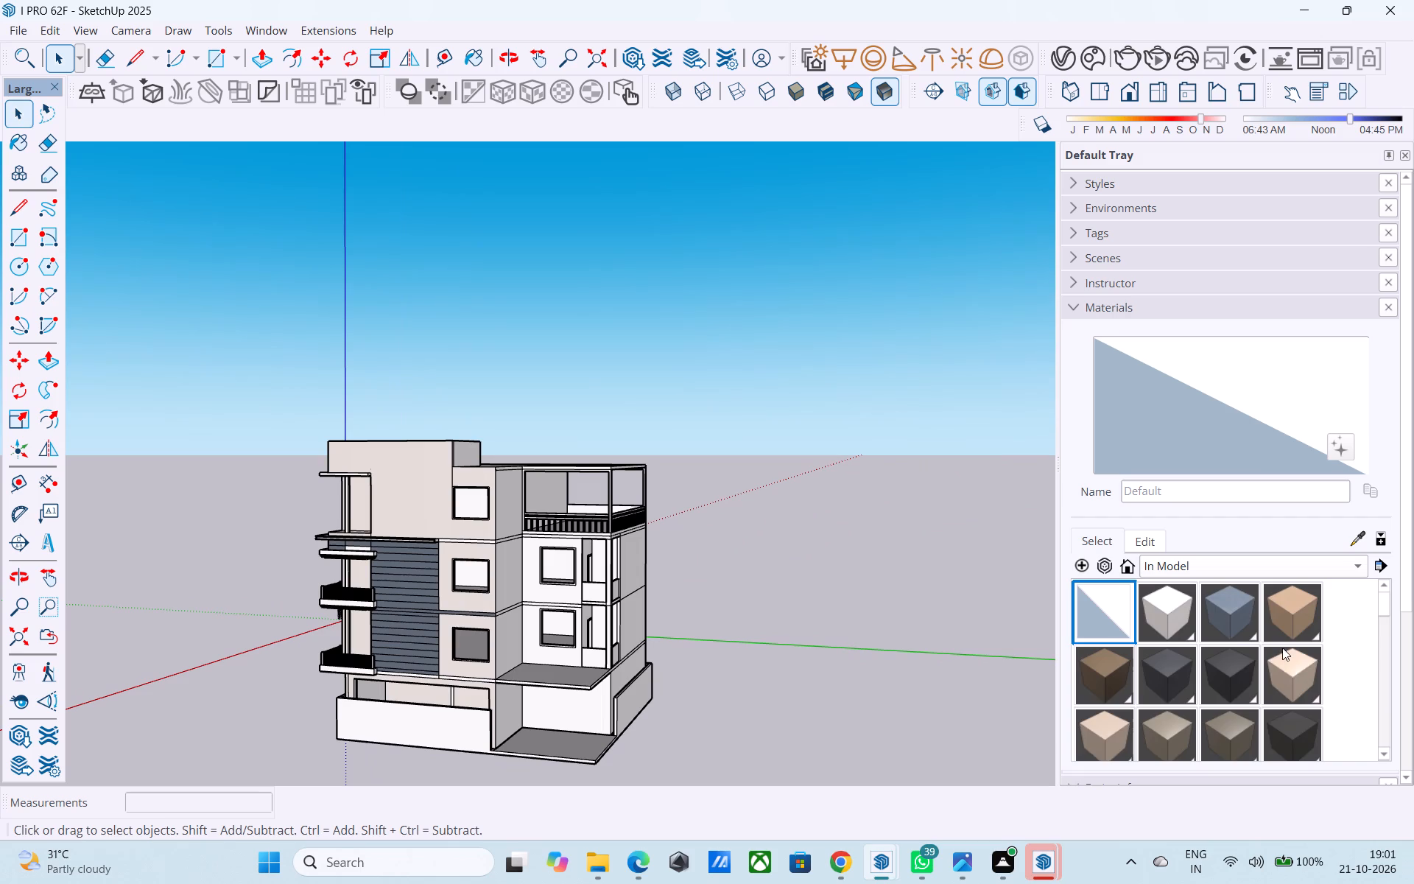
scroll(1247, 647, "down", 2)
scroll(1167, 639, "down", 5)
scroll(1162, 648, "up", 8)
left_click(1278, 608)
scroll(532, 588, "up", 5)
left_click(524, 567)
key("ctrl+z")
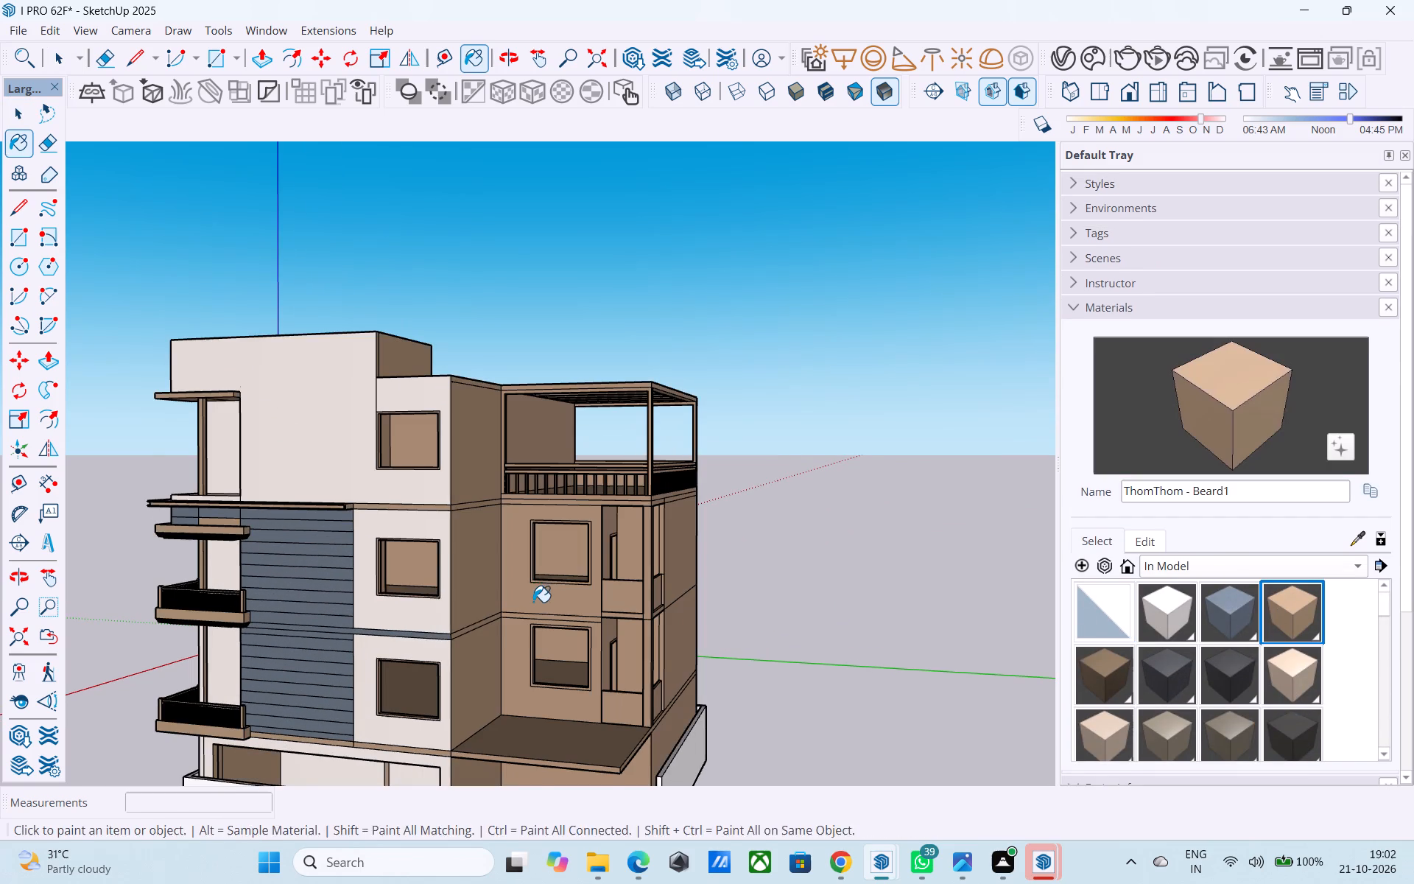
Open the building group and paint the two recessed window walls above the projecting slab with D01_Frost_White.
key("space")
double_click(533, 602)
left_click(531, 597)
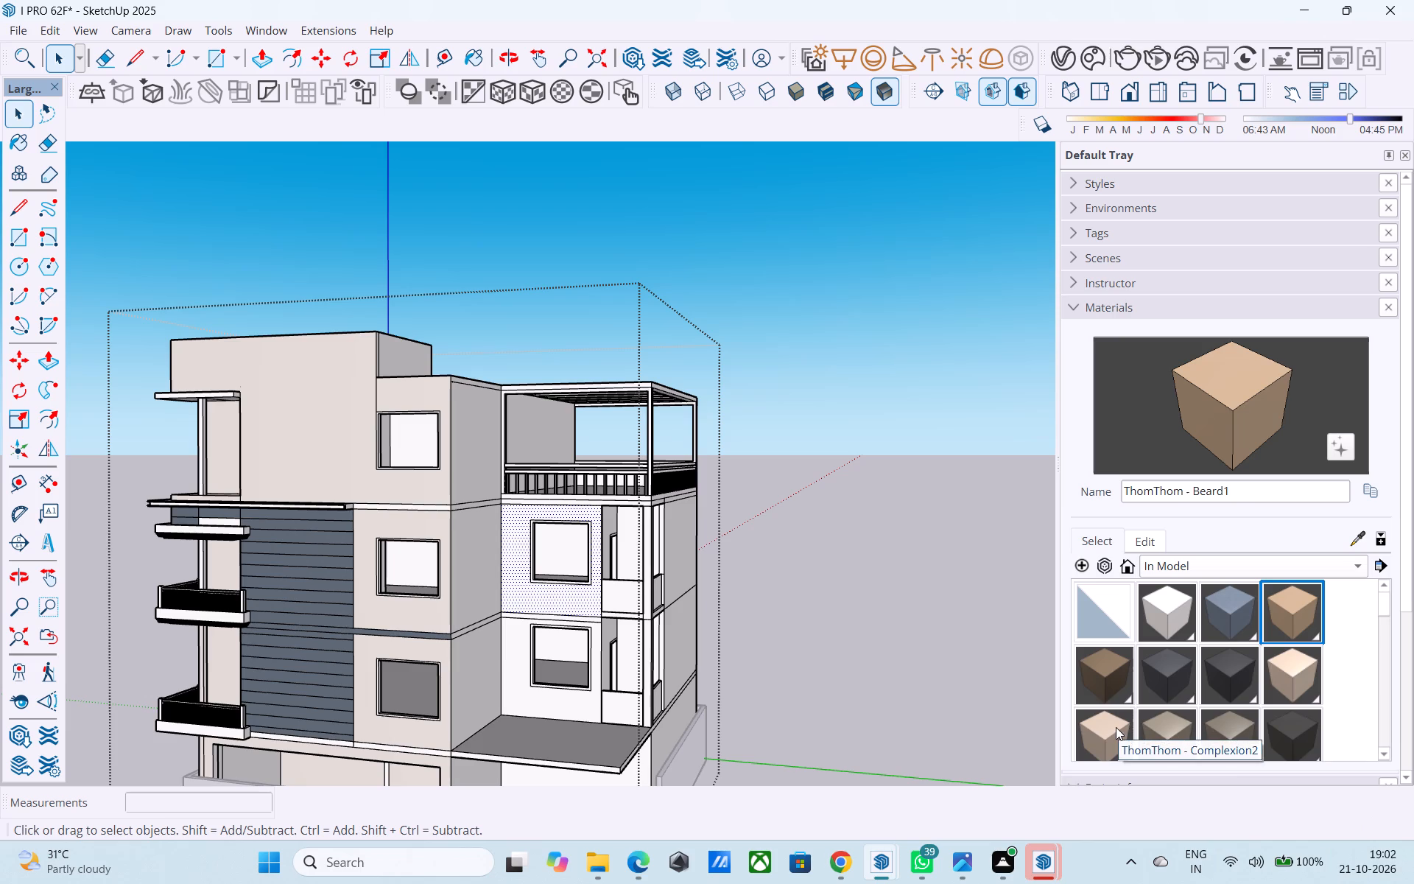
left_click(1159, 639)
middle_click_drag(655, 594, 625, 611)
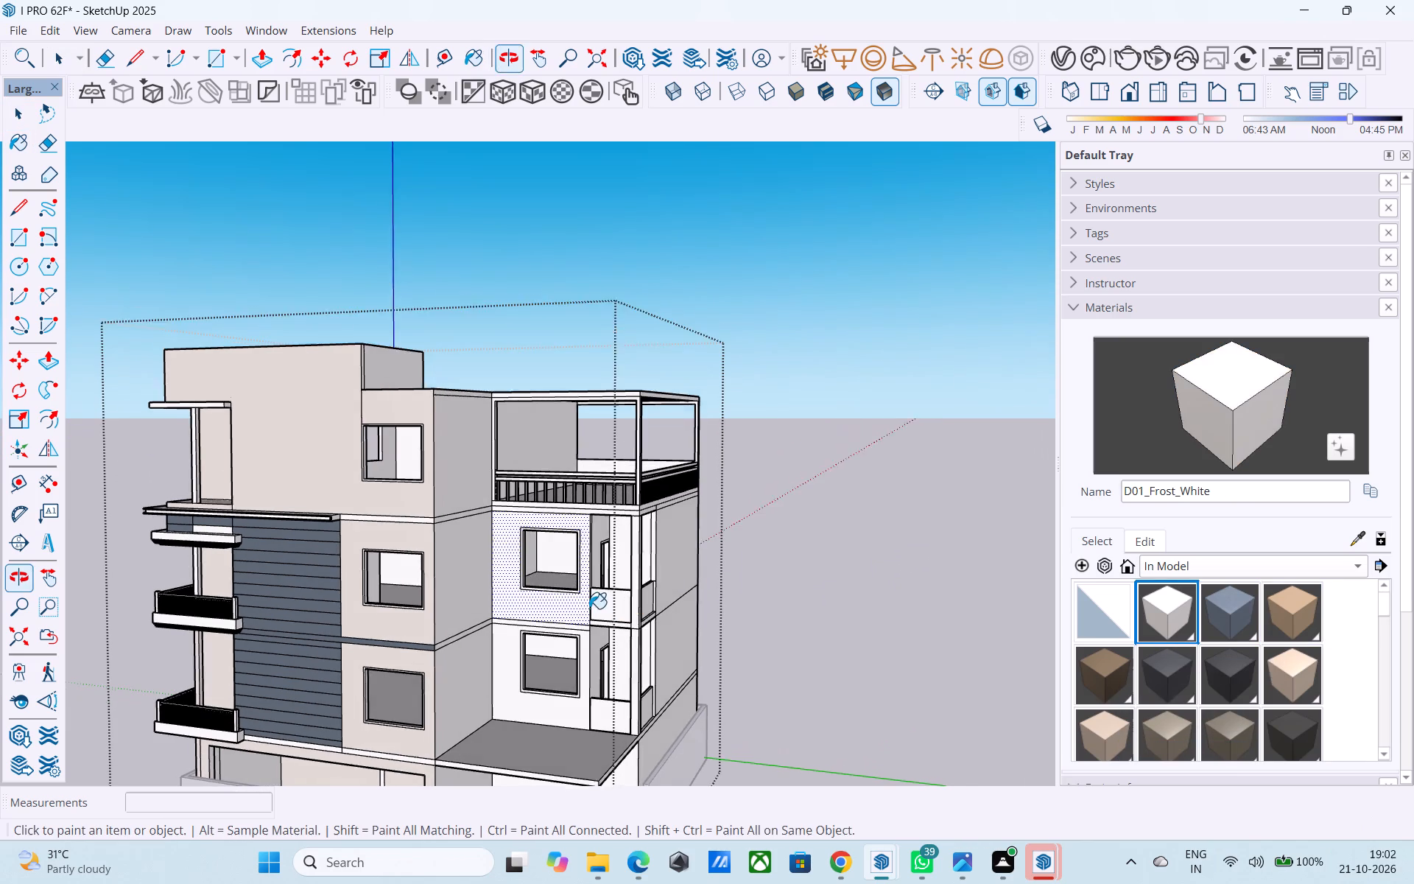
left_click(505, 600)
left_click(502, 648)
middle_click_drag(521, 659, 435, 657)
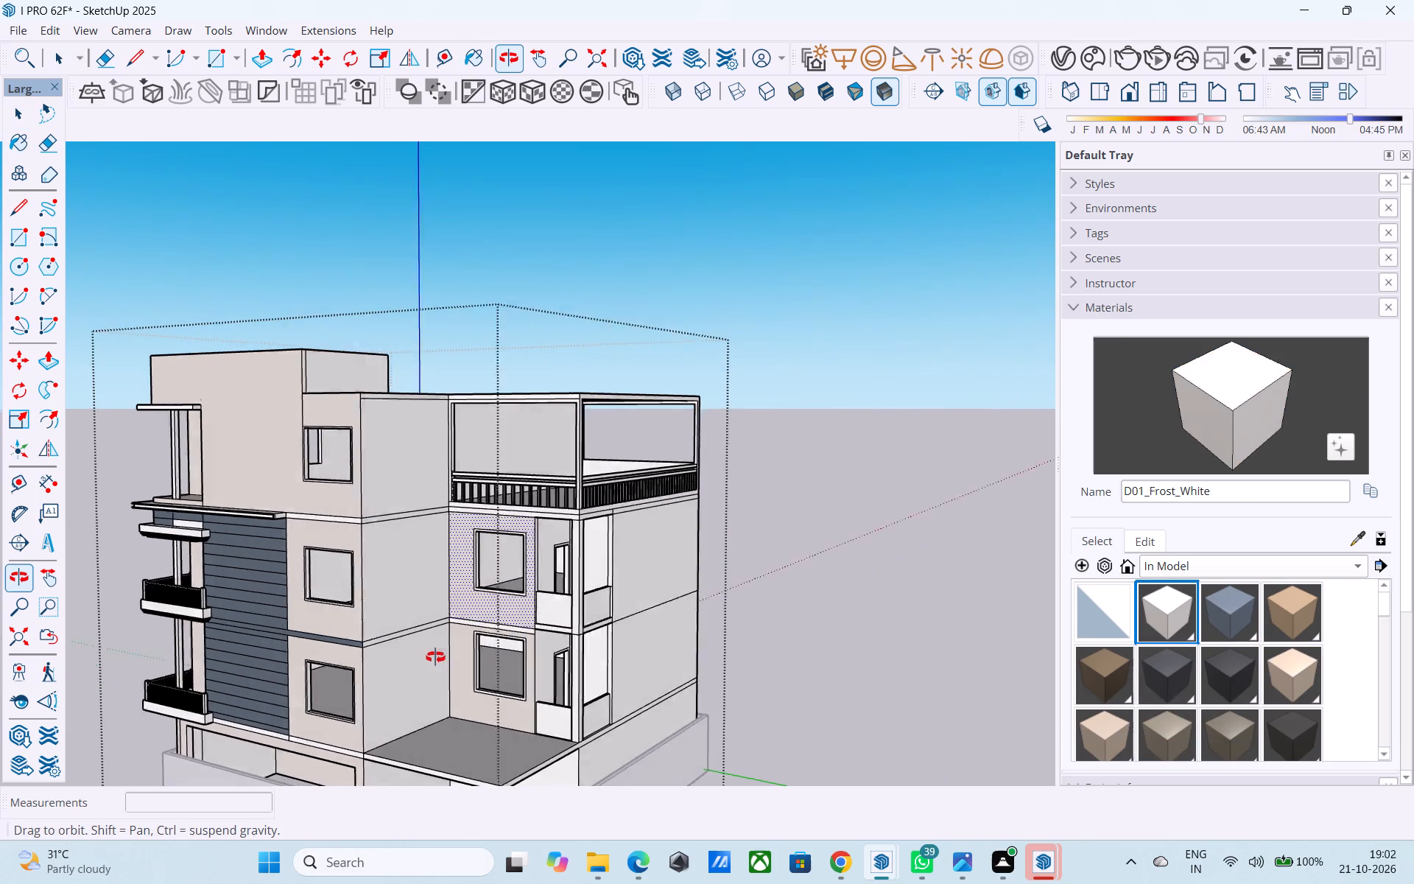
middle_click_drag(435, 657, 384, 641)
Paint the remaining upper side walls, the terrace wall and the far side walls with D01_Frost_White.
left_click(374, 636)
left_click_drag(348, 588, 348, 577)
left_click(364, 404)
left_click(485, 432)
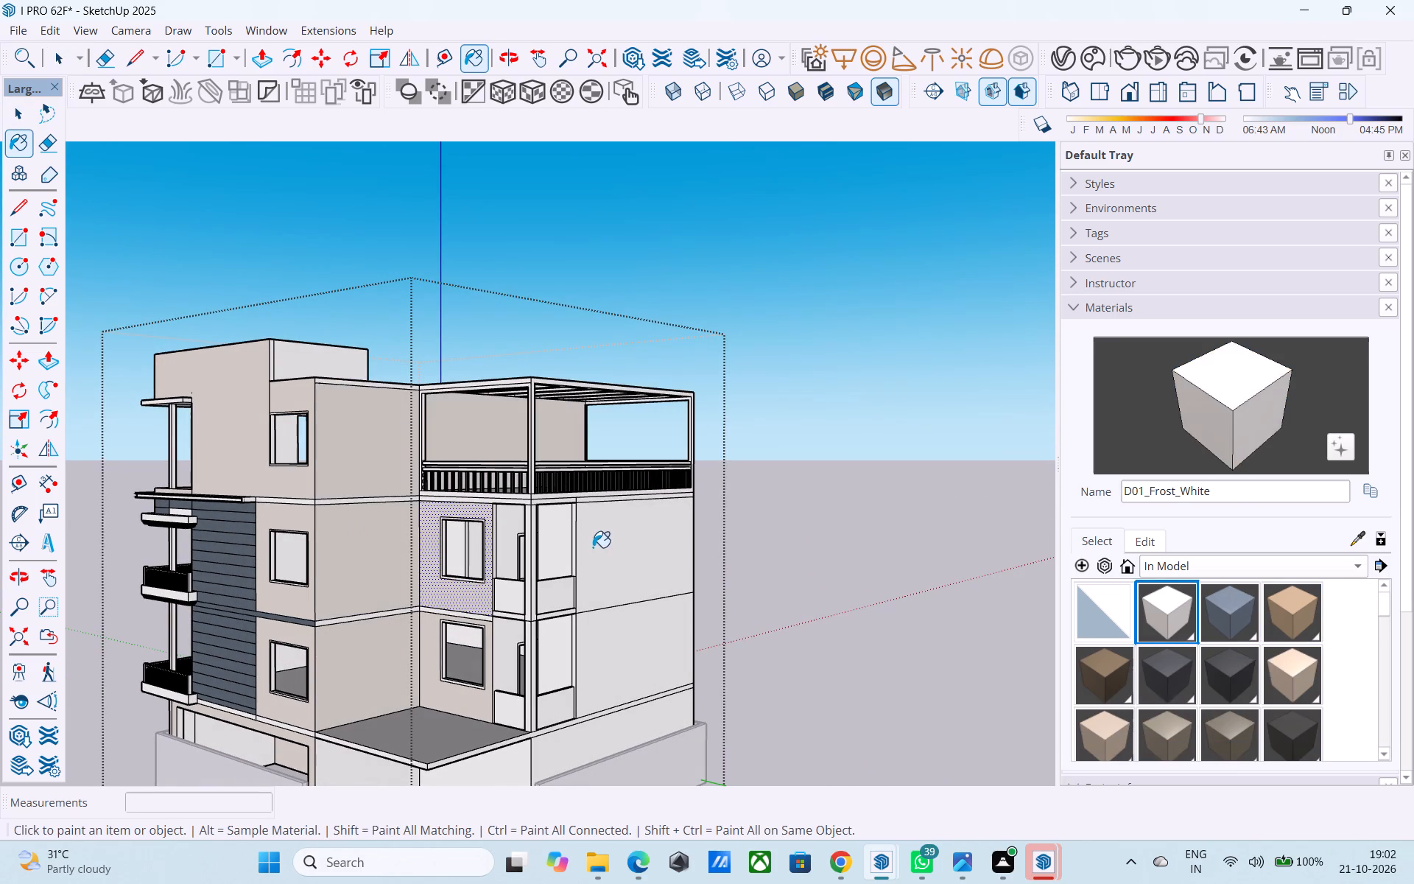
left_click(593, 547)
left_click(582, 645)
Paint the ground-floor walls around the projecting slab with D01_Frost_White.
scroll(581, 731, "down", 6)
middle_click_drag(471, 691, 677, 650)
scroll(664, 670, "up", 6)
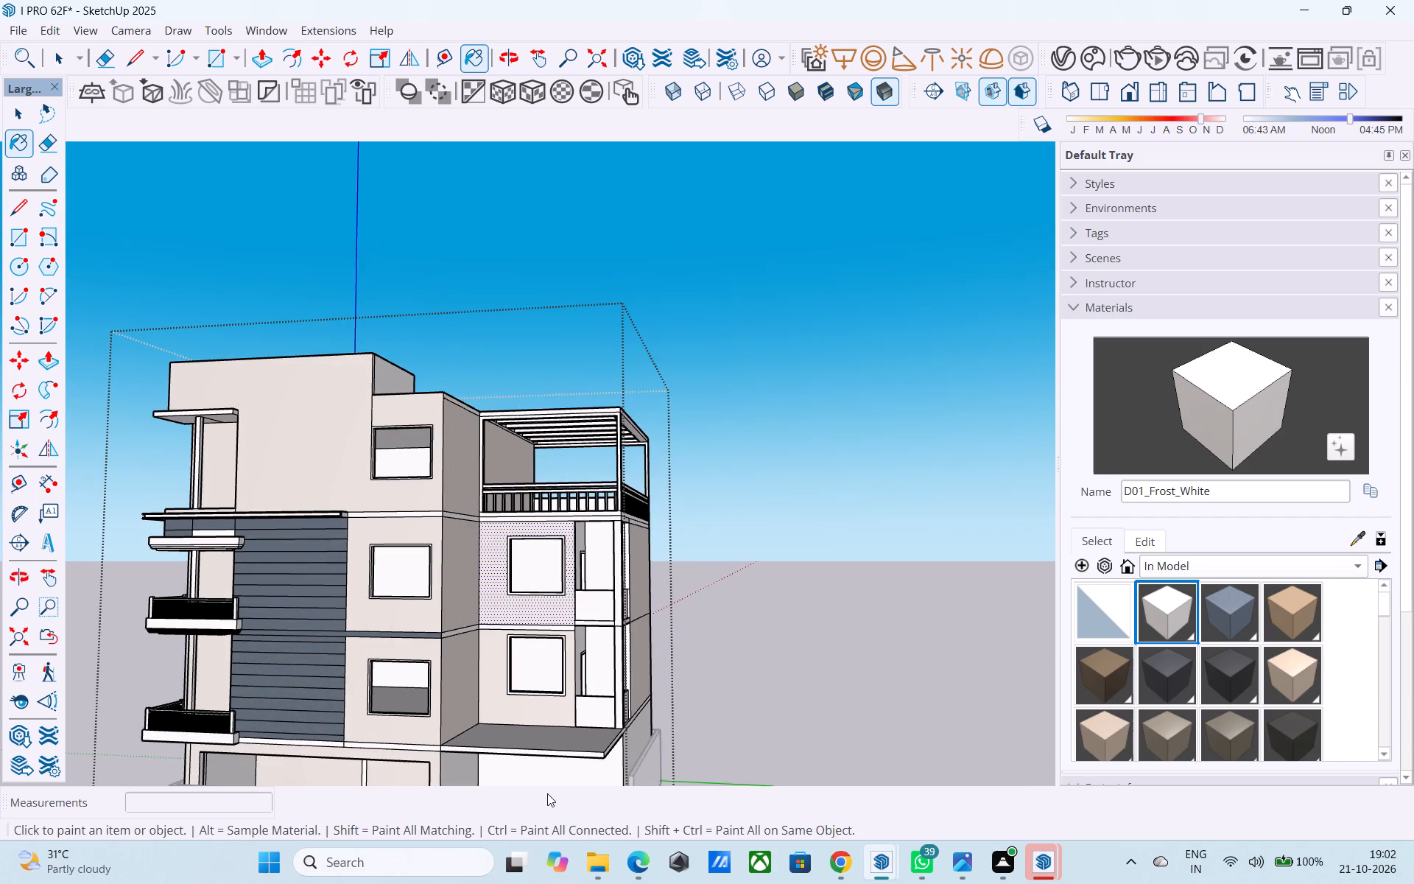
scroll(541, 634, "down", 7)
scroll(566, 704, "up", 6)
left_click(541, 699)
left_click(449, 691)
Review the repainted facades from around the building, save the model and leave the building group.
middle_click_drag(449, 689, 1080, 693)
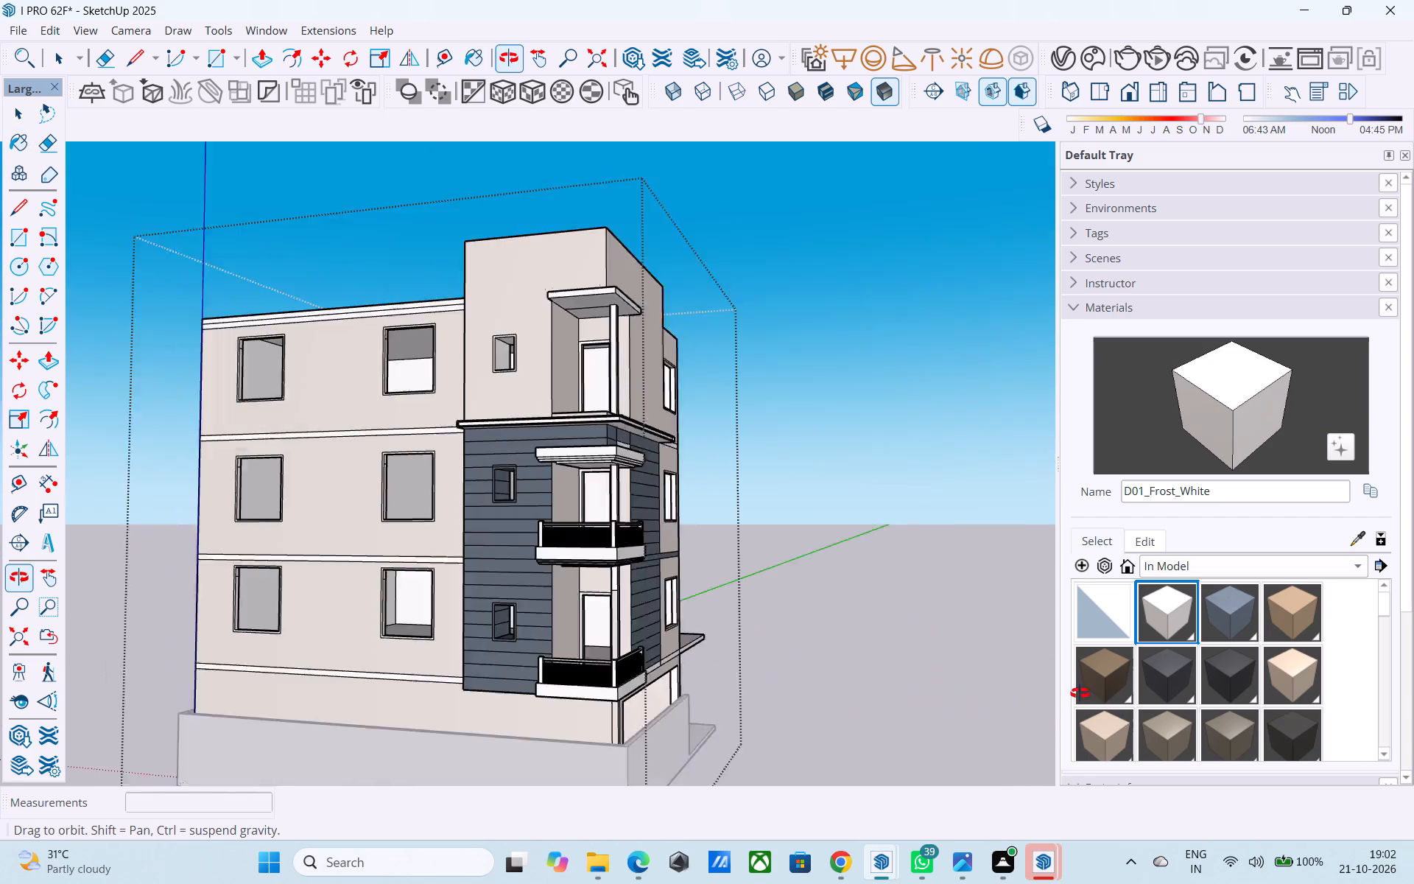
middle_click_drag(1080, 693, 1006, 684)
middle_click_drag(595, 650, 274, 653)
middle_click_drag(394, 583, 468, 647)
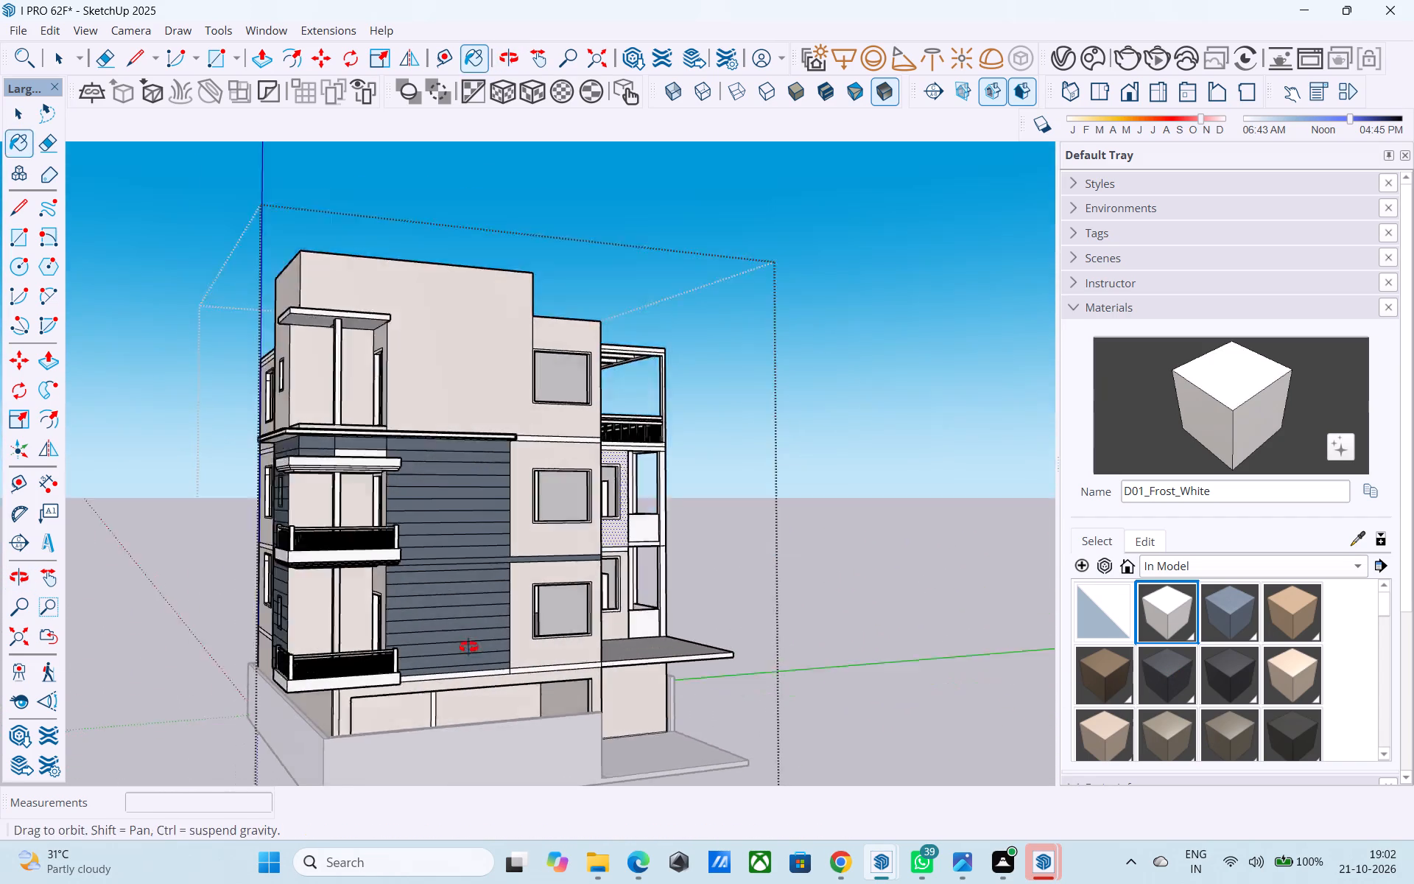
middle_click_drag(468, 647, 521, 666)
scroll(658, 585, "down", 5)
middle_click_drag(661, 600, 635, 589)
scroll(620, 578, "up", 5)
key("space")
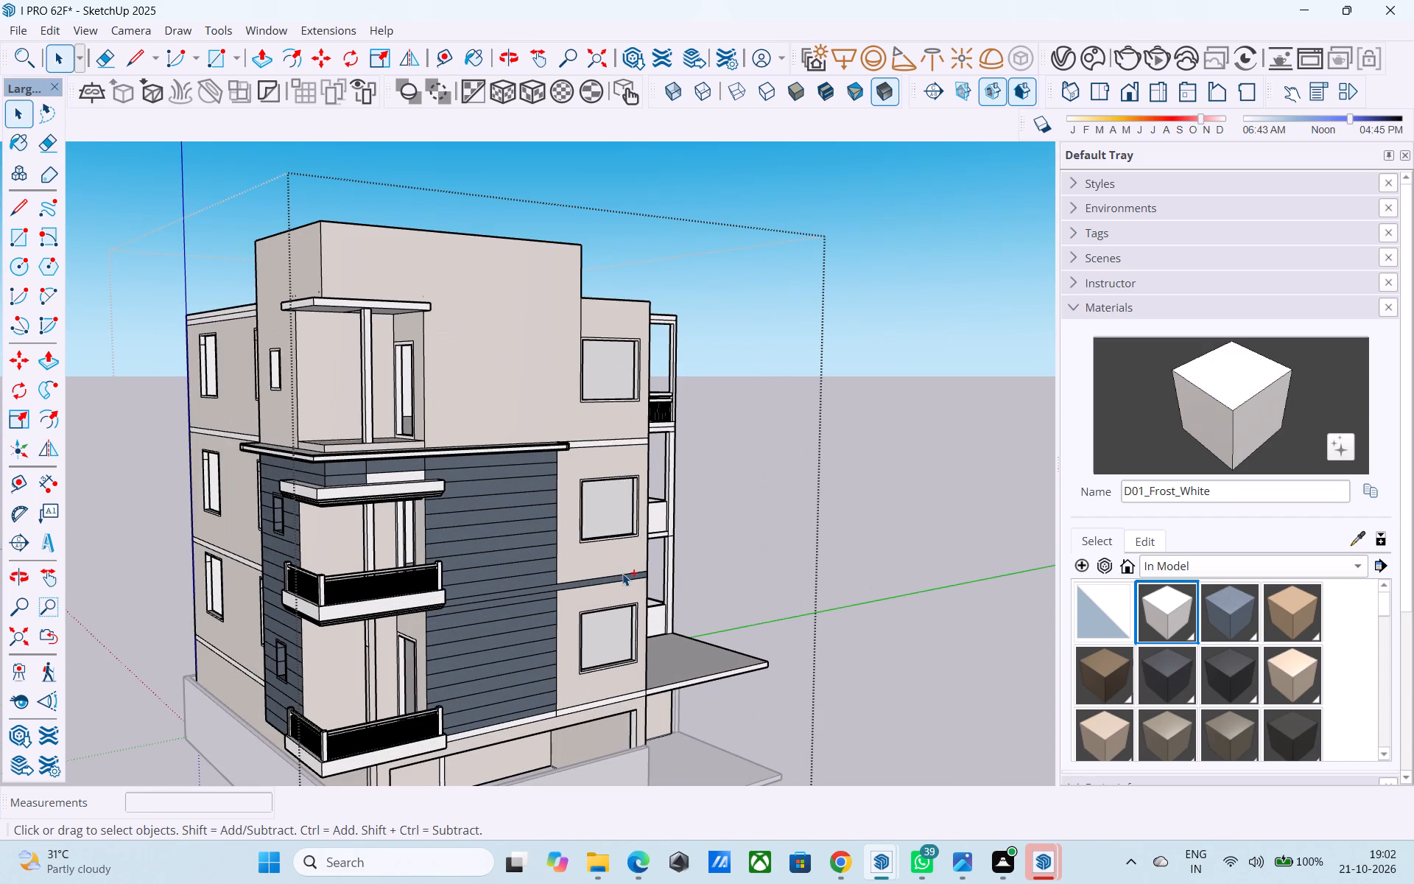
key("ctrl+s")
key("space")
left_click(907, 498)
scroll(728, 462, "down", 4)
middle_click_drag(728, 461, 773, 463)
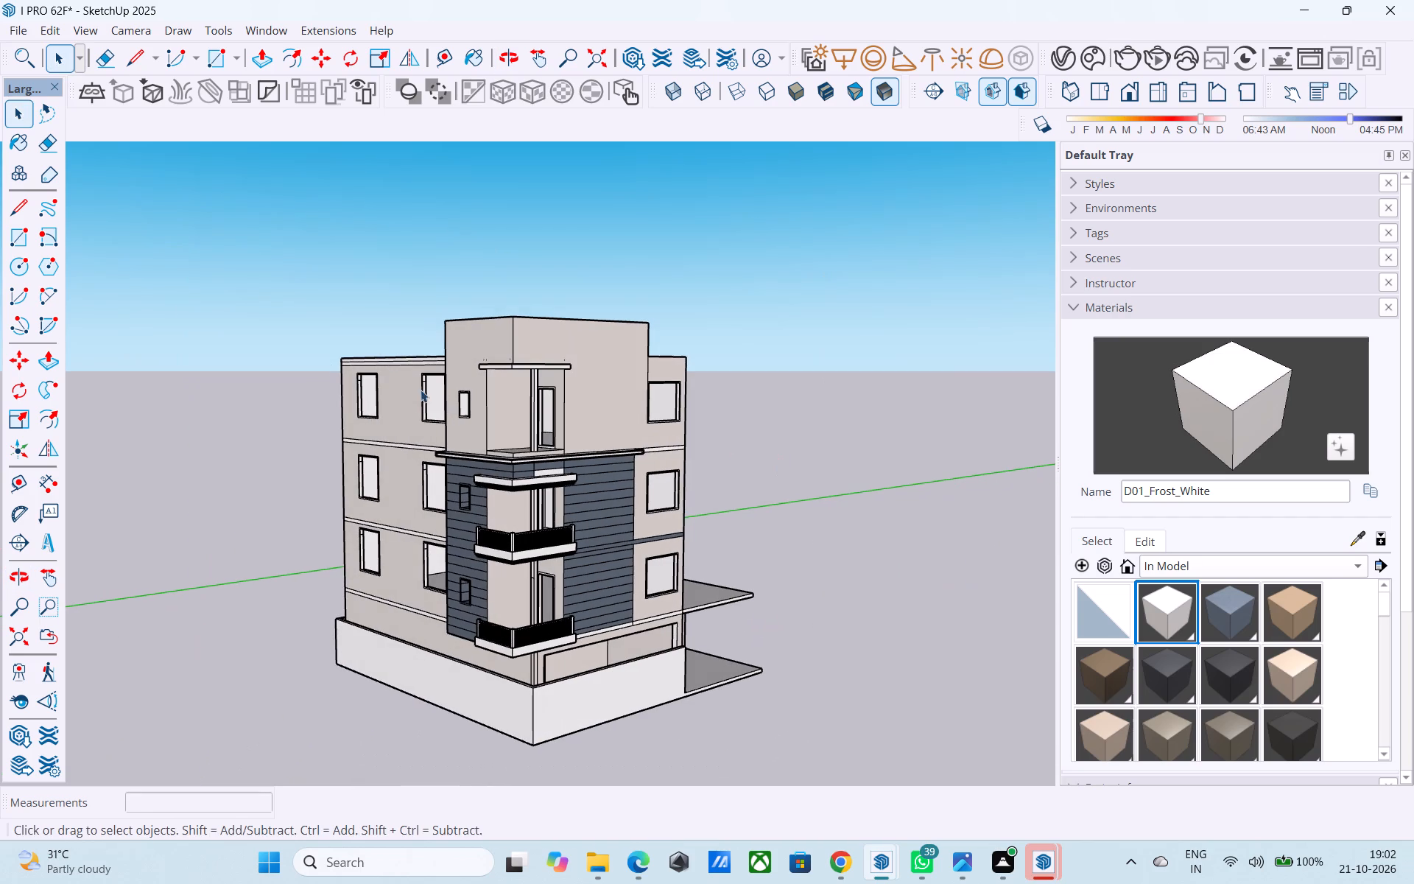
Import the porta+4 door model from the Downloads folder and place it in the model.
left_click(15, 35)
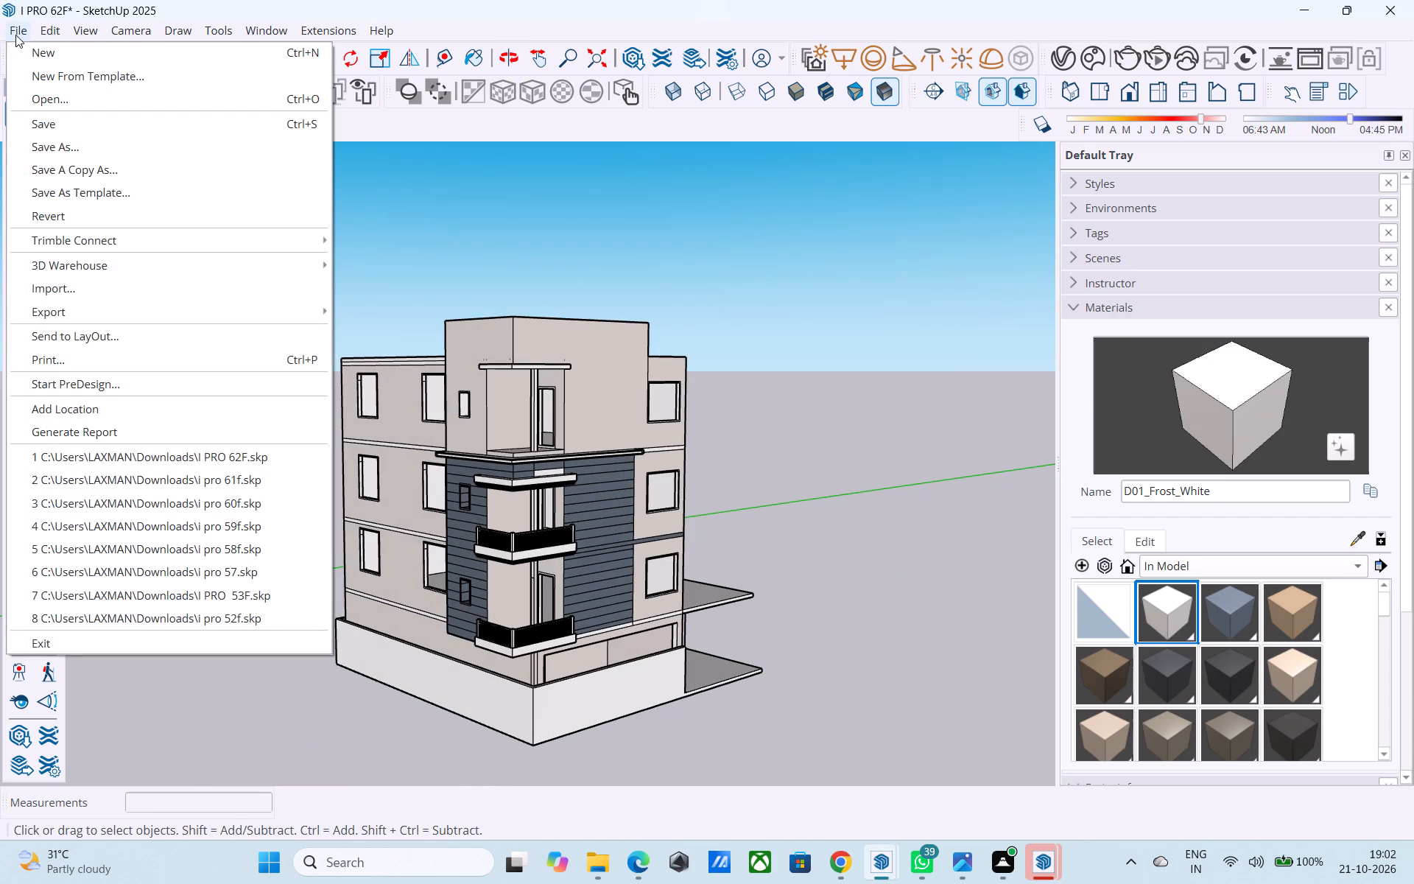
left_click(80, 290)
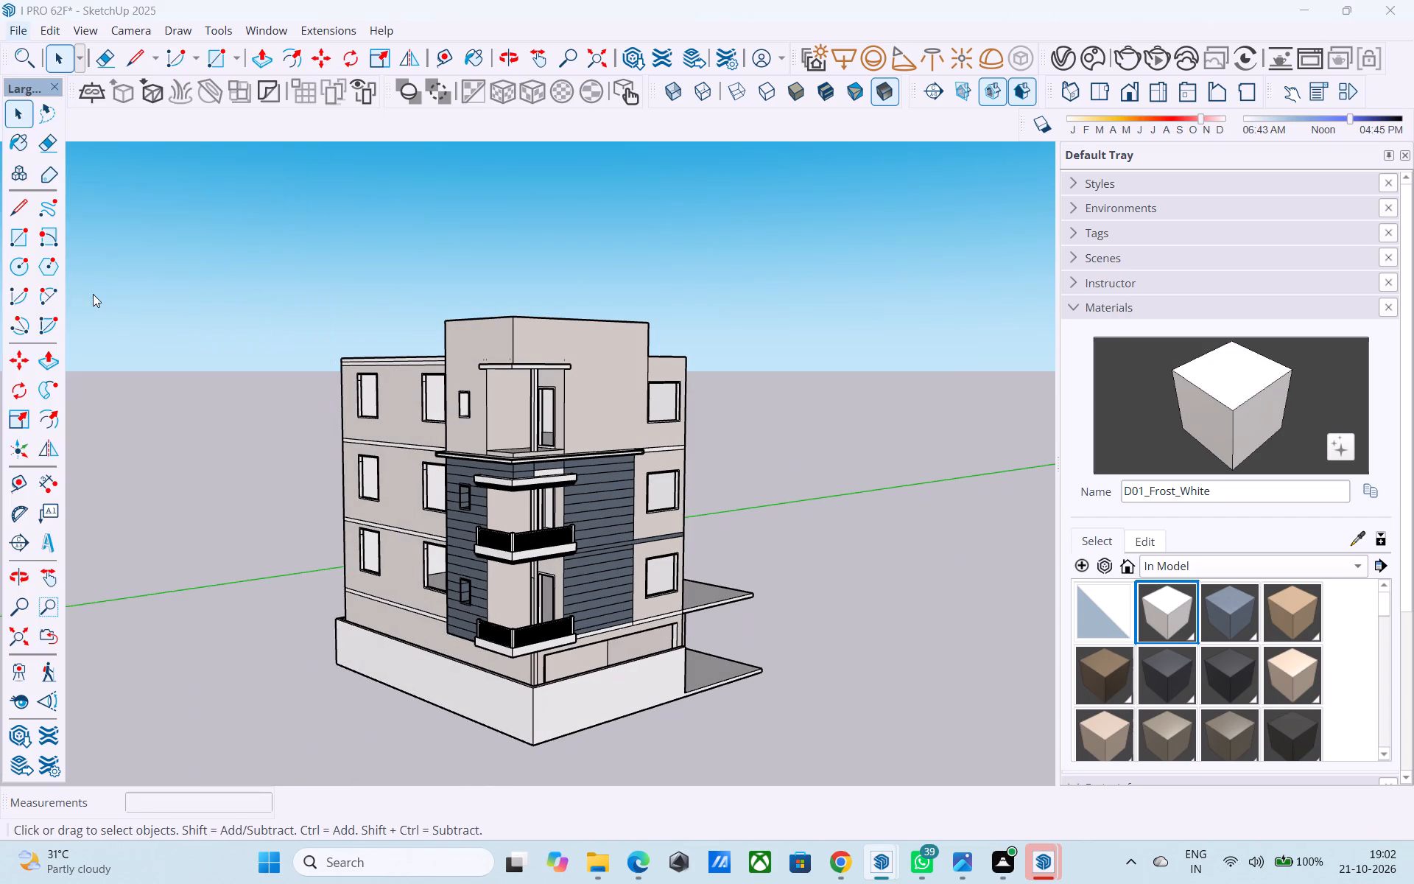
scroll(285, 395, "down", 11)
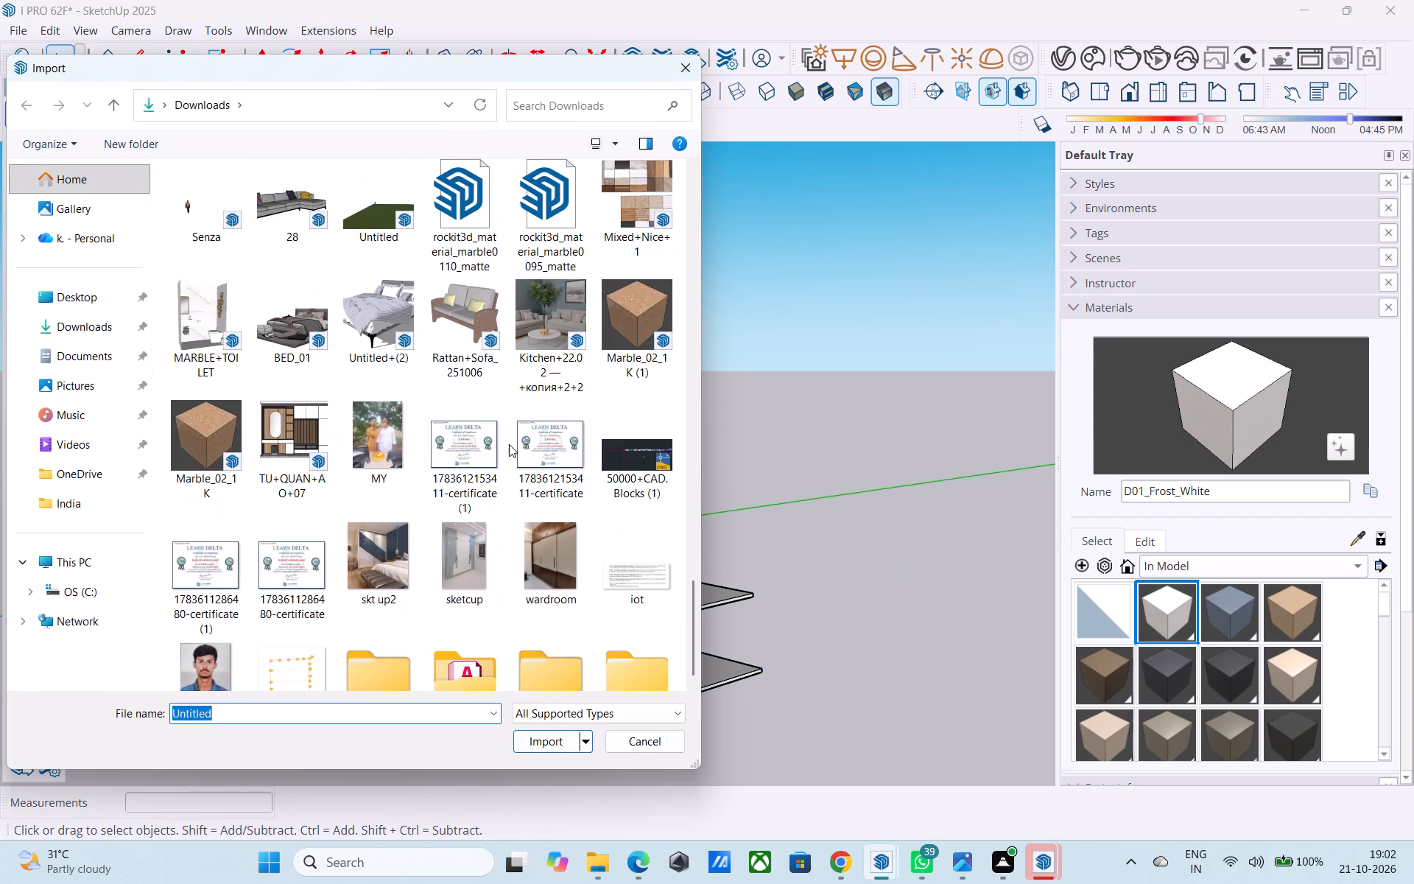
scroll(512, 444, "down", 6)
scroll(512, 444, "up", 5)
scroll(512, 444, "down", 4)
scroll(565, 346, "down", 7)
scroll(575, 396, "up", 3)
scroll(575, 396, "down", 3)
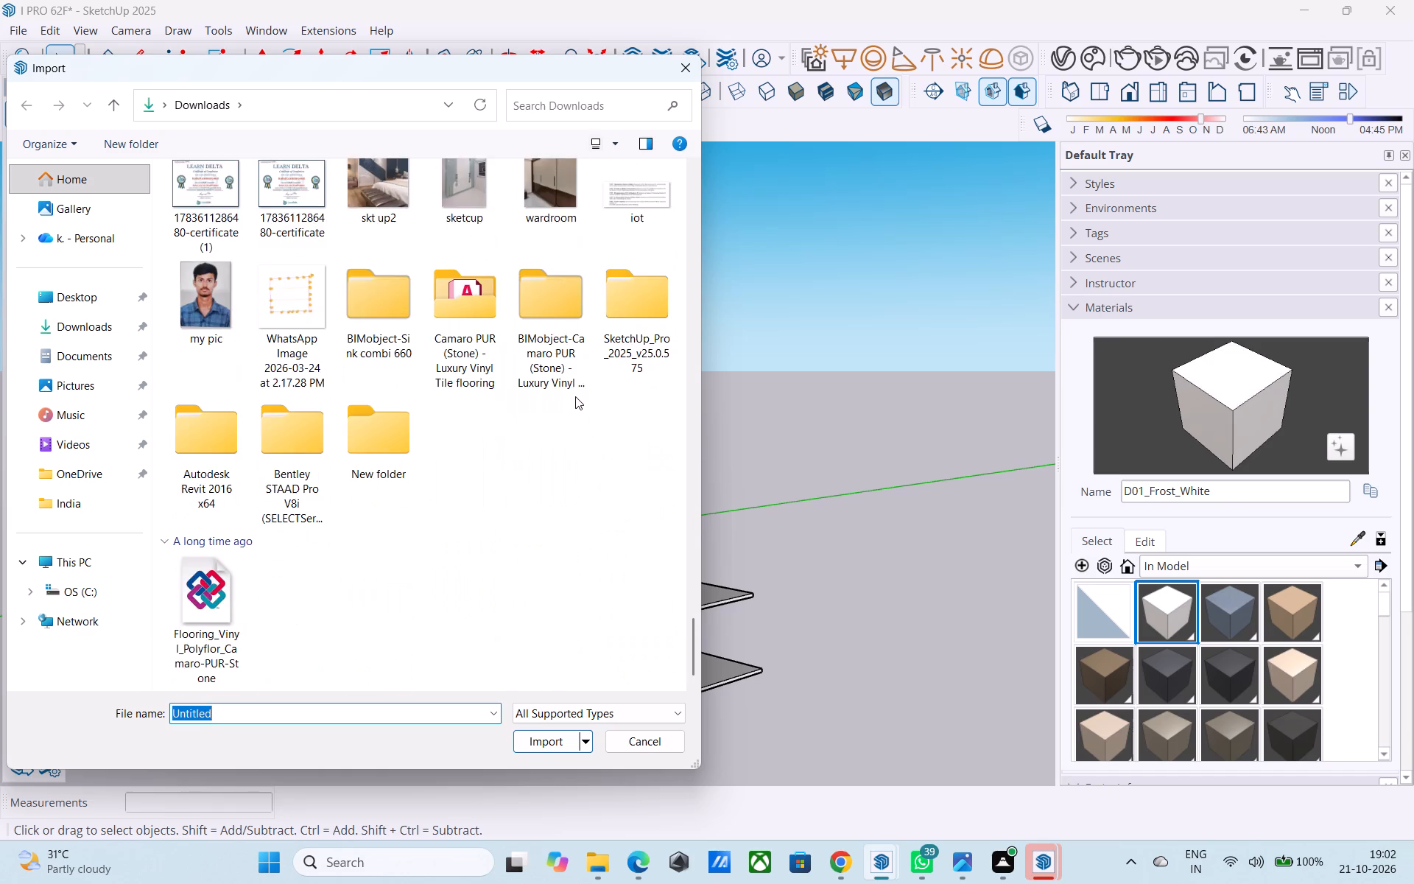
scroll(575, 396, "up", 3)
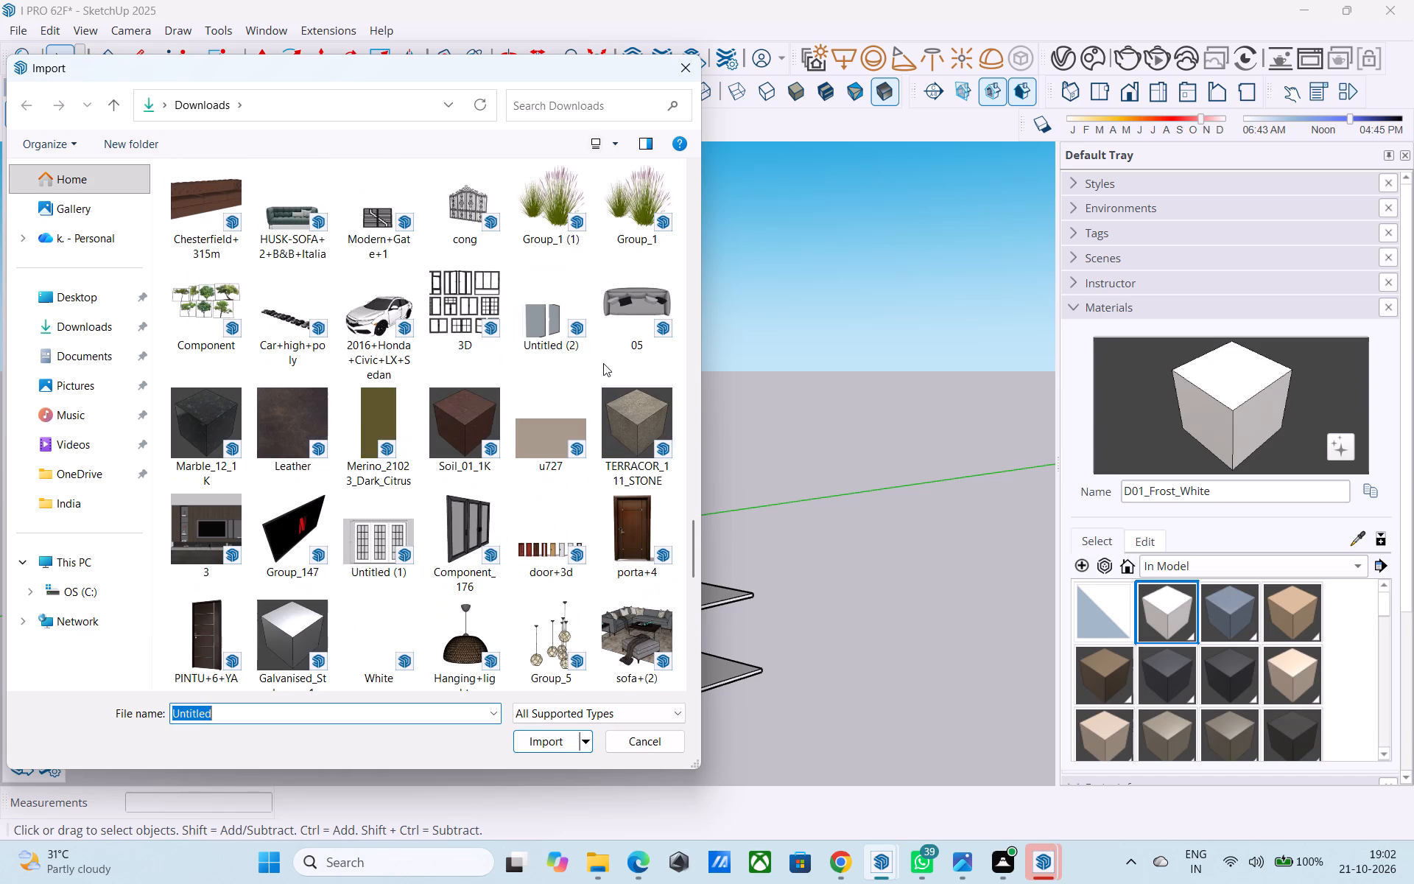
left_click(640, 522)
left_click(546, 741)
scroll(569, 491, "down", 3)
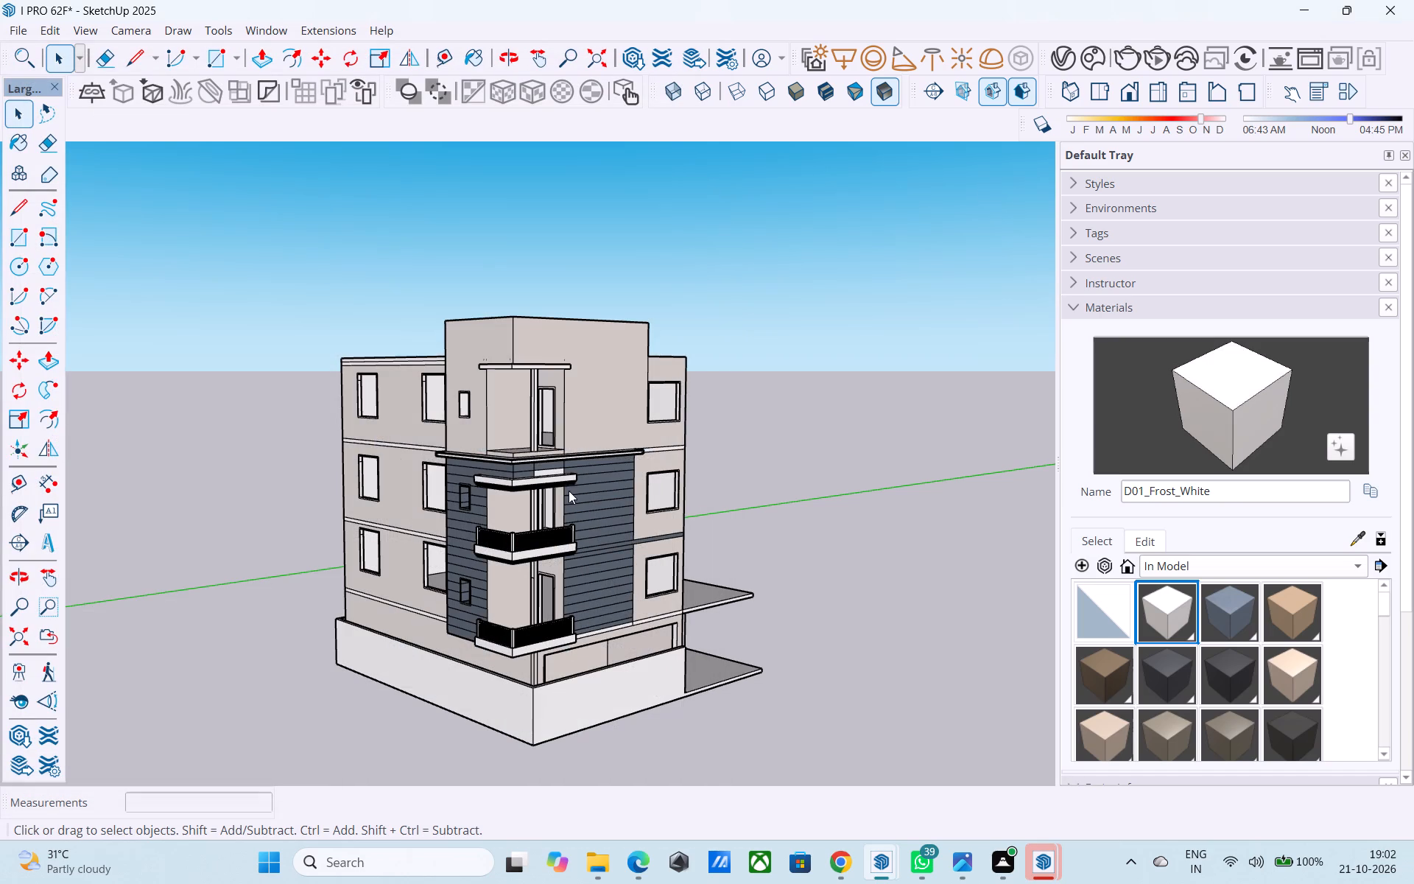
scroll(569, 491, "down", 11)
middle_click_drag(520, 506, 533, 558)
scroll(823, 659, "down", 1)
left_click(801, 672)
Draw a 21' 3" by 12' rectangle across the raised roof block's parapet, between its opposite outer corners.
middle_click_drag(605, 431, 615, 473)
scroll(560, 399, "up", 4)
middle_click_drag(558, 407, 596, 525)
key("space")
scroll(638, 473, "up", 5)
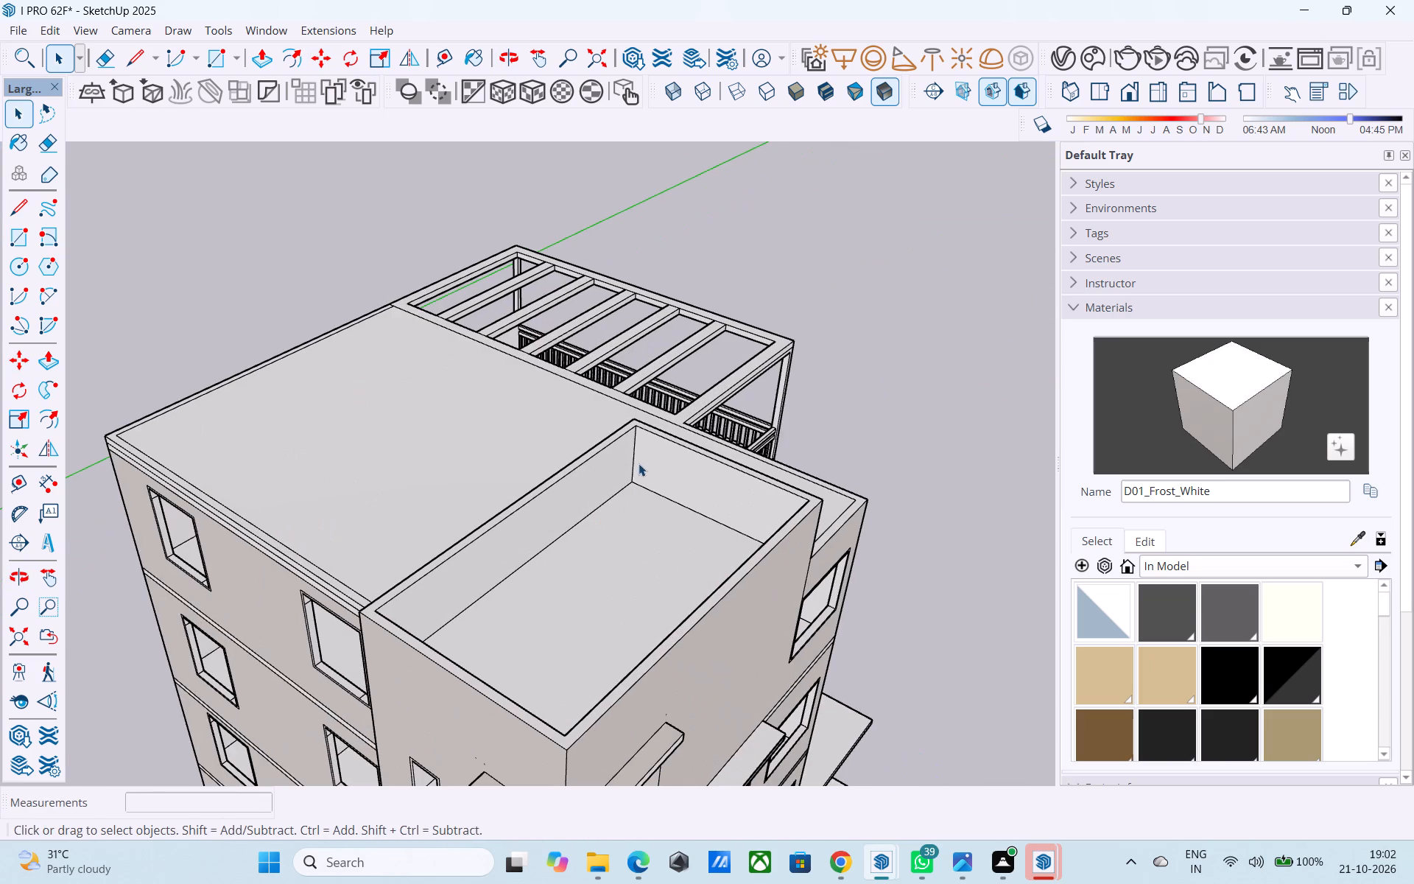
key("r")
left_click(633, 418)
left_click(566, 751)
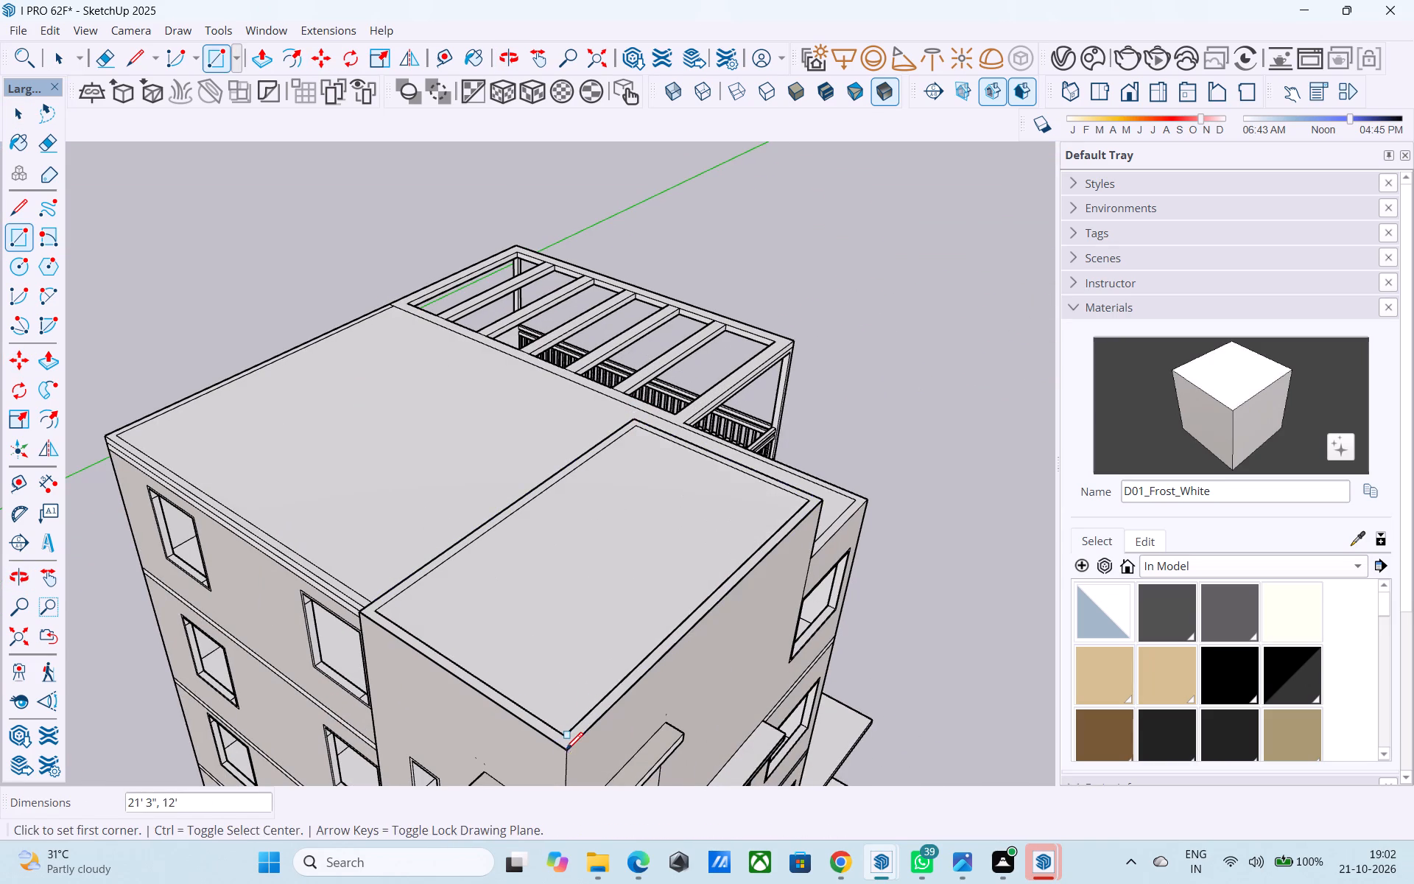
Extrude the rectangle over the raised block by 6" to form a roof slab.
key("space")
left_click(552, 695)
key("p")
left_click(552, 695)
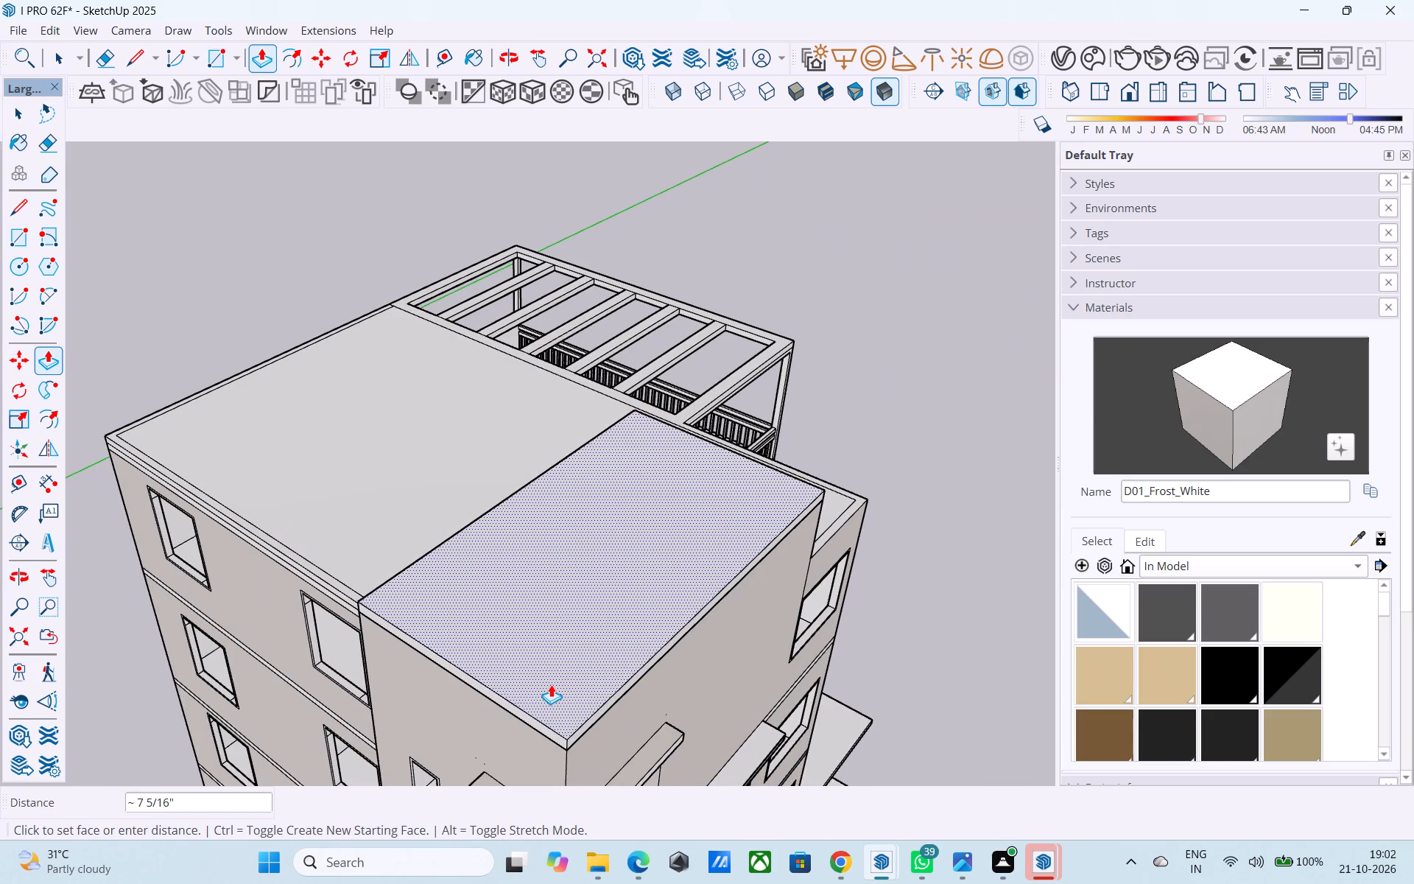
type("6\"")
key("Return")
key("space")
Extend the roof slab's short edge above the small-window facade outward by 1'.
middle_click_drag(549, 681, 493, 474)
scroll(484, 443, "down", 6)
middle_click(493, 469)
scroll(488, 464, "up", 7)
scroll(489, 463, "down", 7)
middle_click_drag(489, 463, 463, 396)
scroll(414, 382, "down", 4)
middle_click_drag(412, 439, 351, 439)
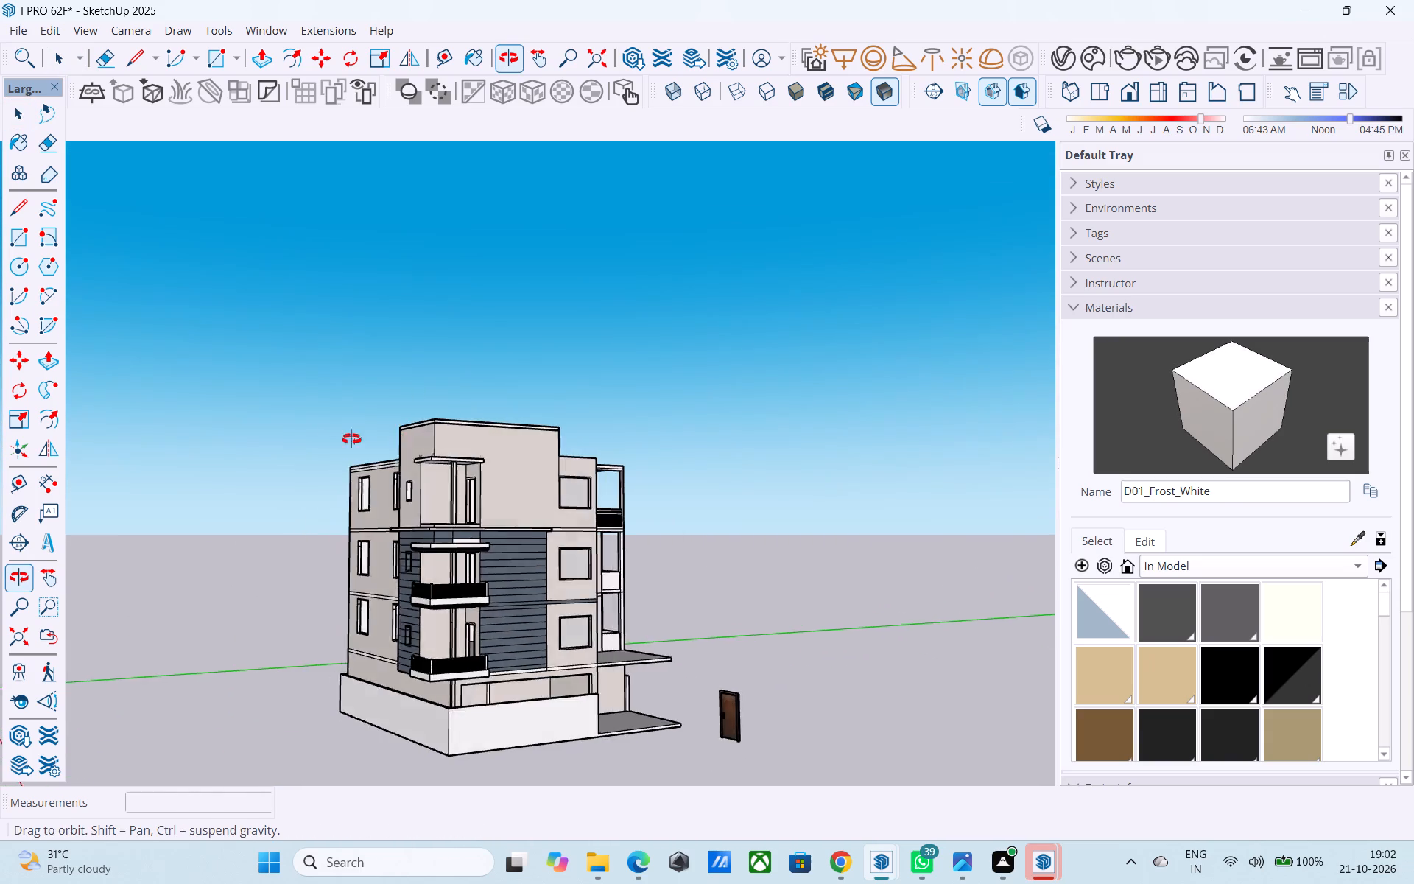
middle_click_drag(351, 439, 329, 589)
scroll(397, 551, "up", 9)
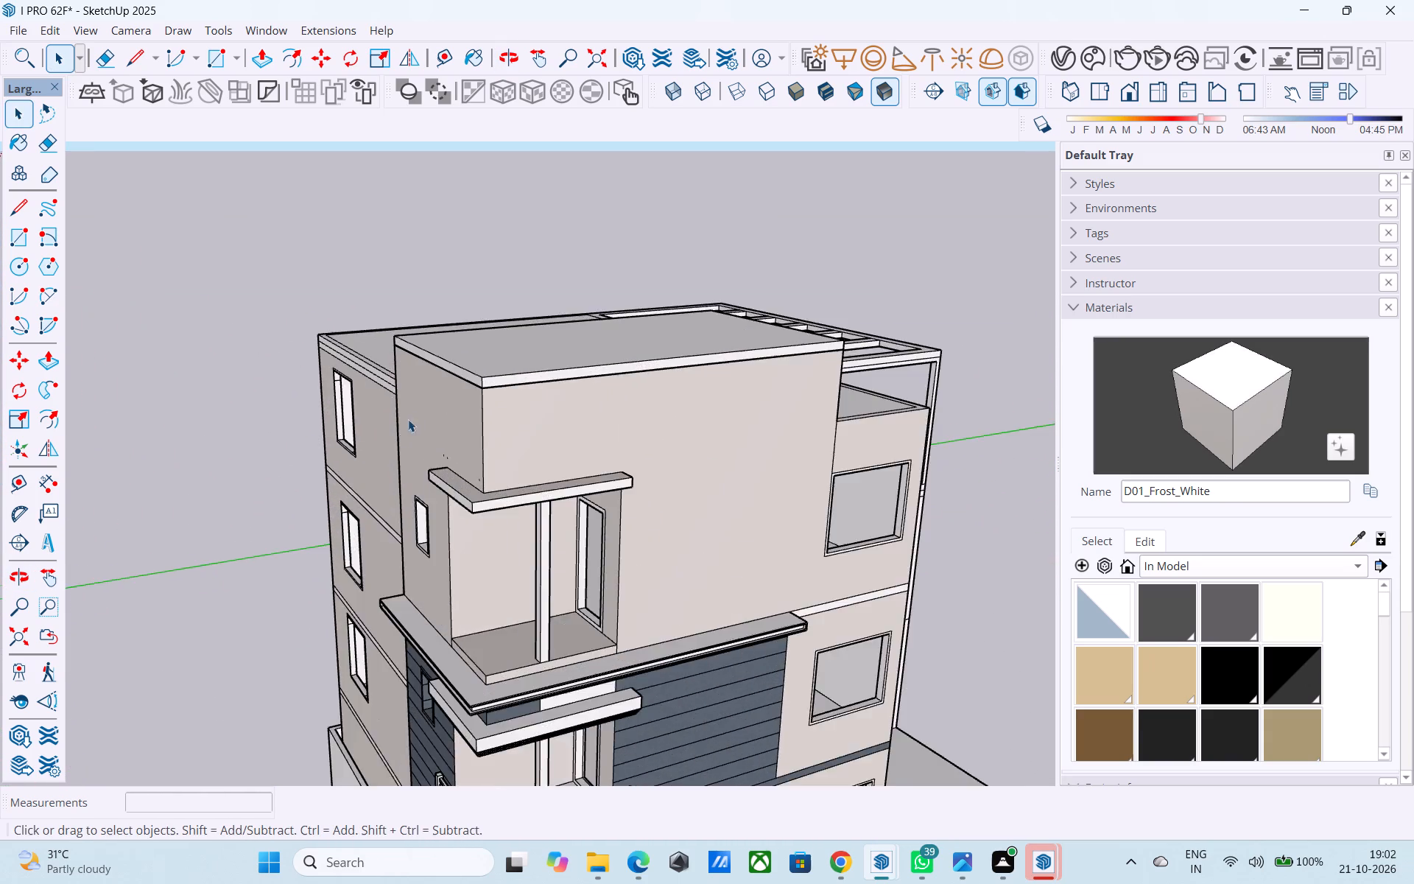
scroll(441, 376, "up", 6)
left_click(465, 368)
key("p")
left_click(467, 368)
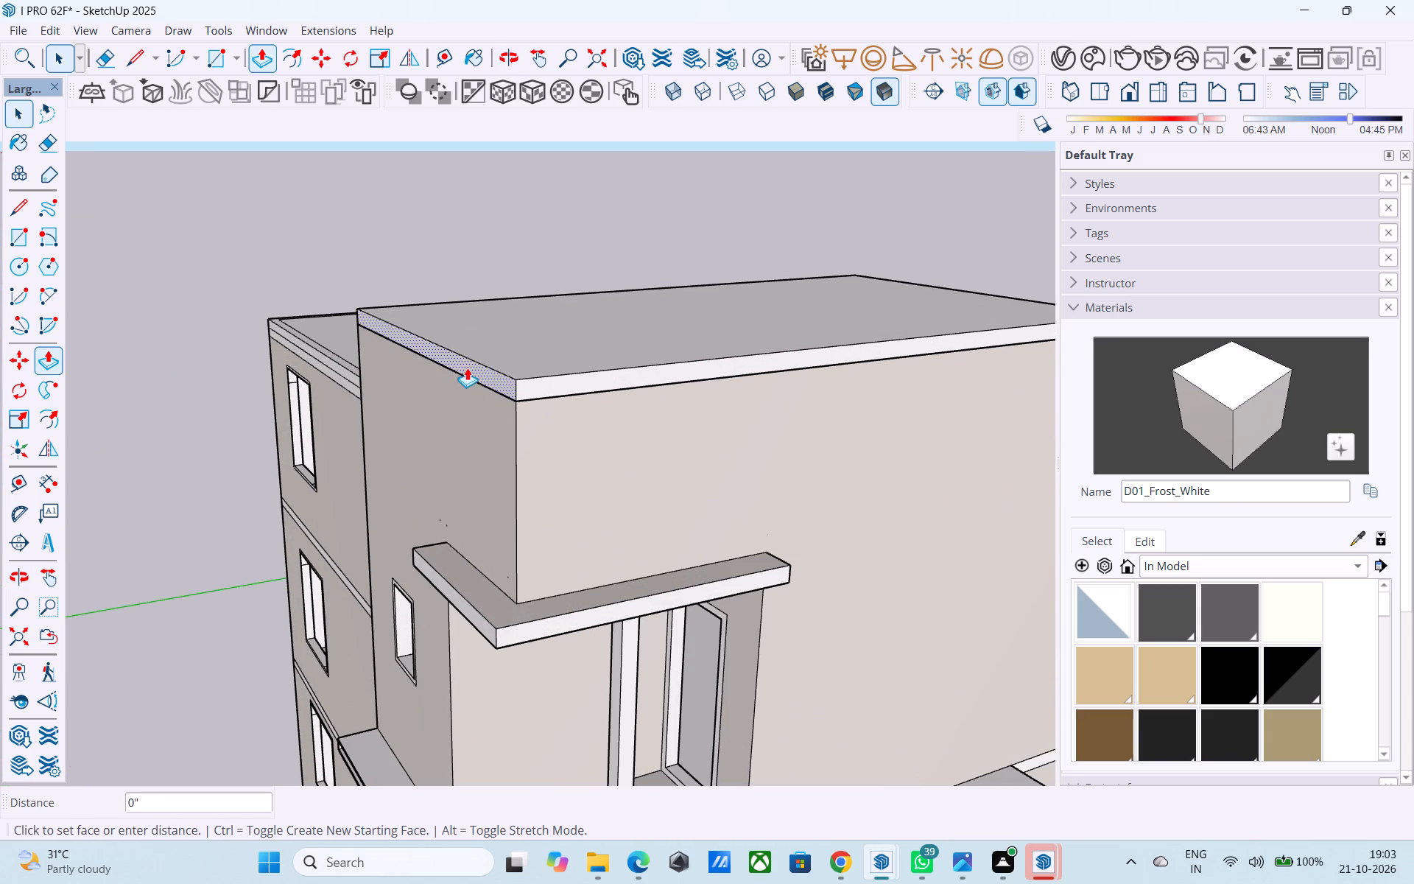
type("1'")
key("Return")
key("space")
Extend the roof slab's adjoining long outer edge by the same 1' overhang.
left_click(489, 385)
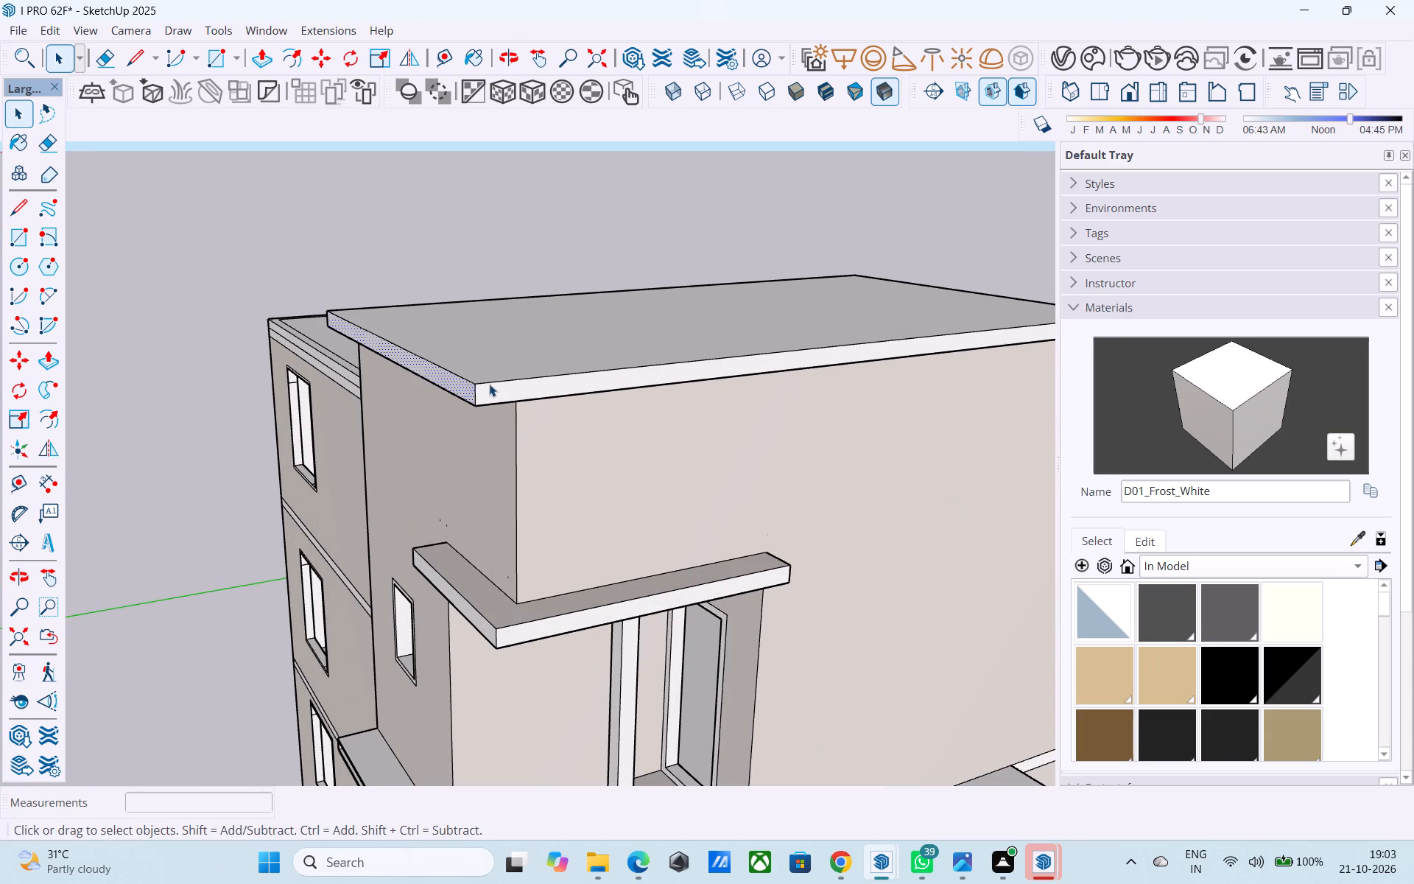
left_click(496, 388)
key("p")
double_click(498, 389)
Extend the roof slab's opposite short edge outward by the same 1' overhang.
scroll(498, 390, "down", 6)
middle_click_drag(496, 399, 483, 401)
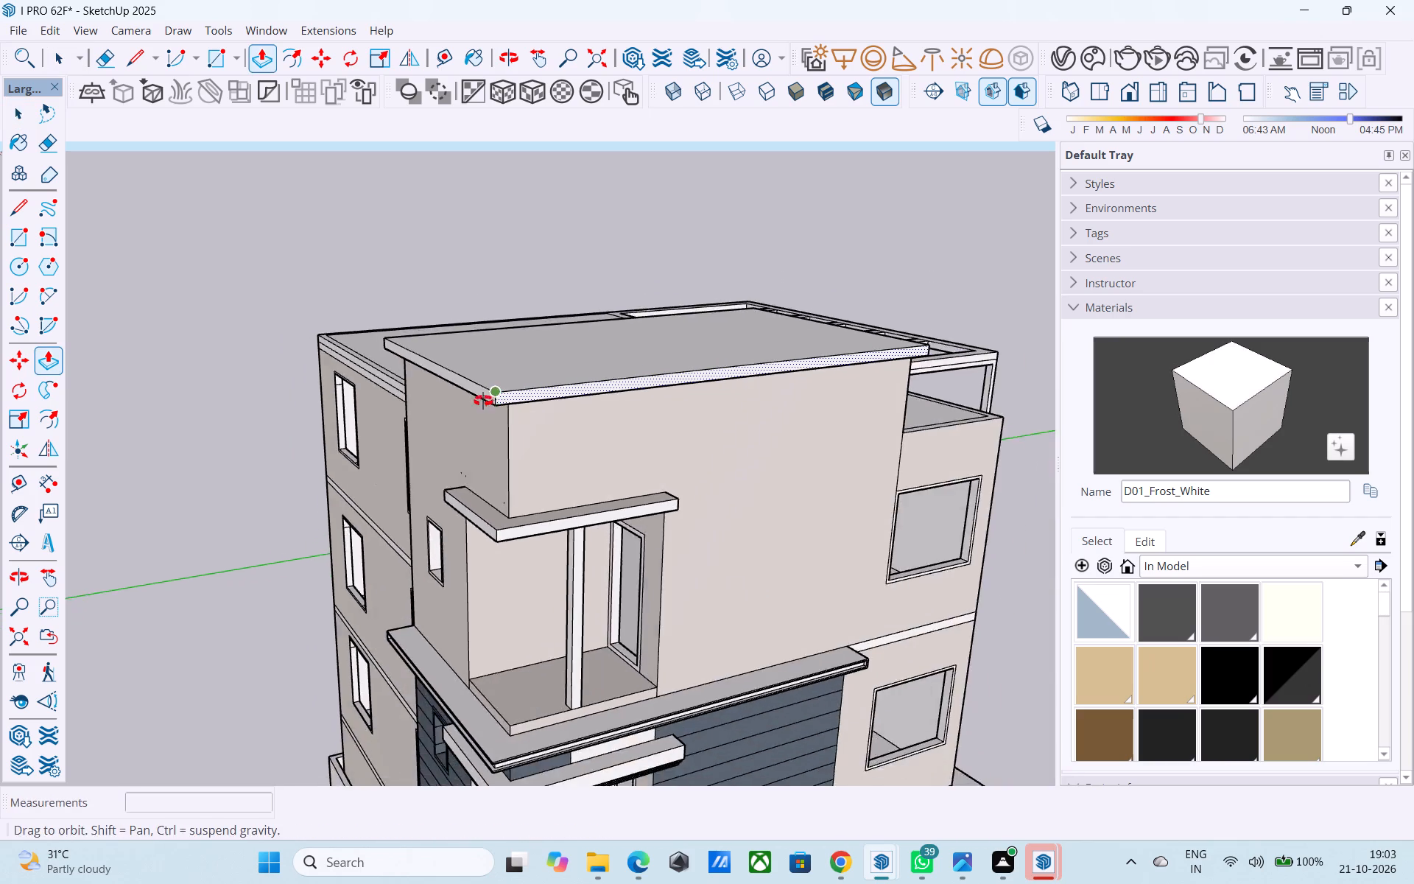
middle_click_drag(483, 401, 208, 407)
middle_click_drag(664, 460, 348, 415)
scroll(866, 363, "up", 6)
scroll(736, 422, "down", 3)
scroll(735, 421, "up", 1)
scroll(735, 421, "down", 3)
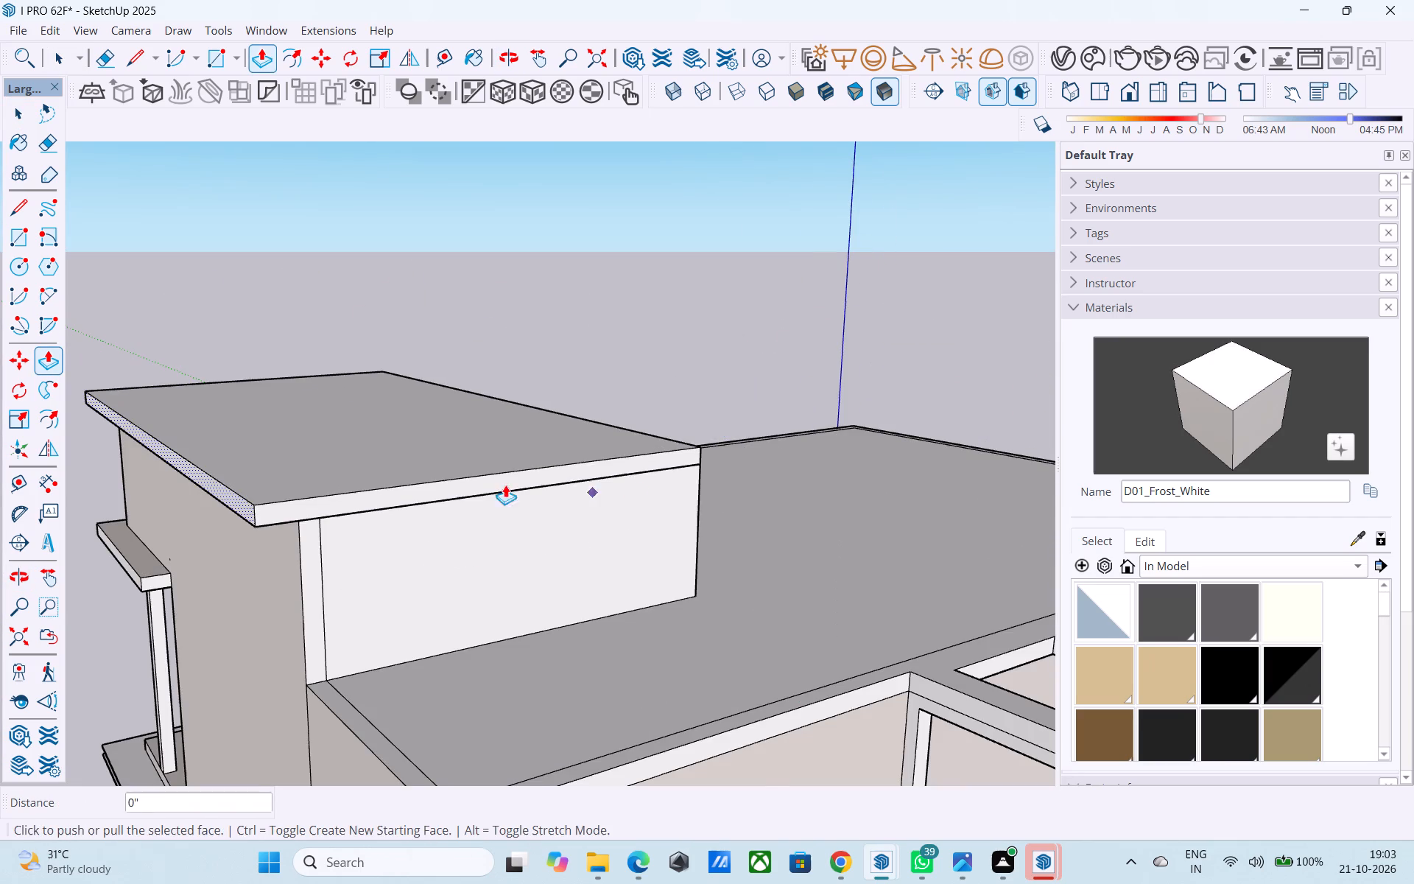
scroll(401, 508, "up", 4)
key("space")
left_click(376, 491)
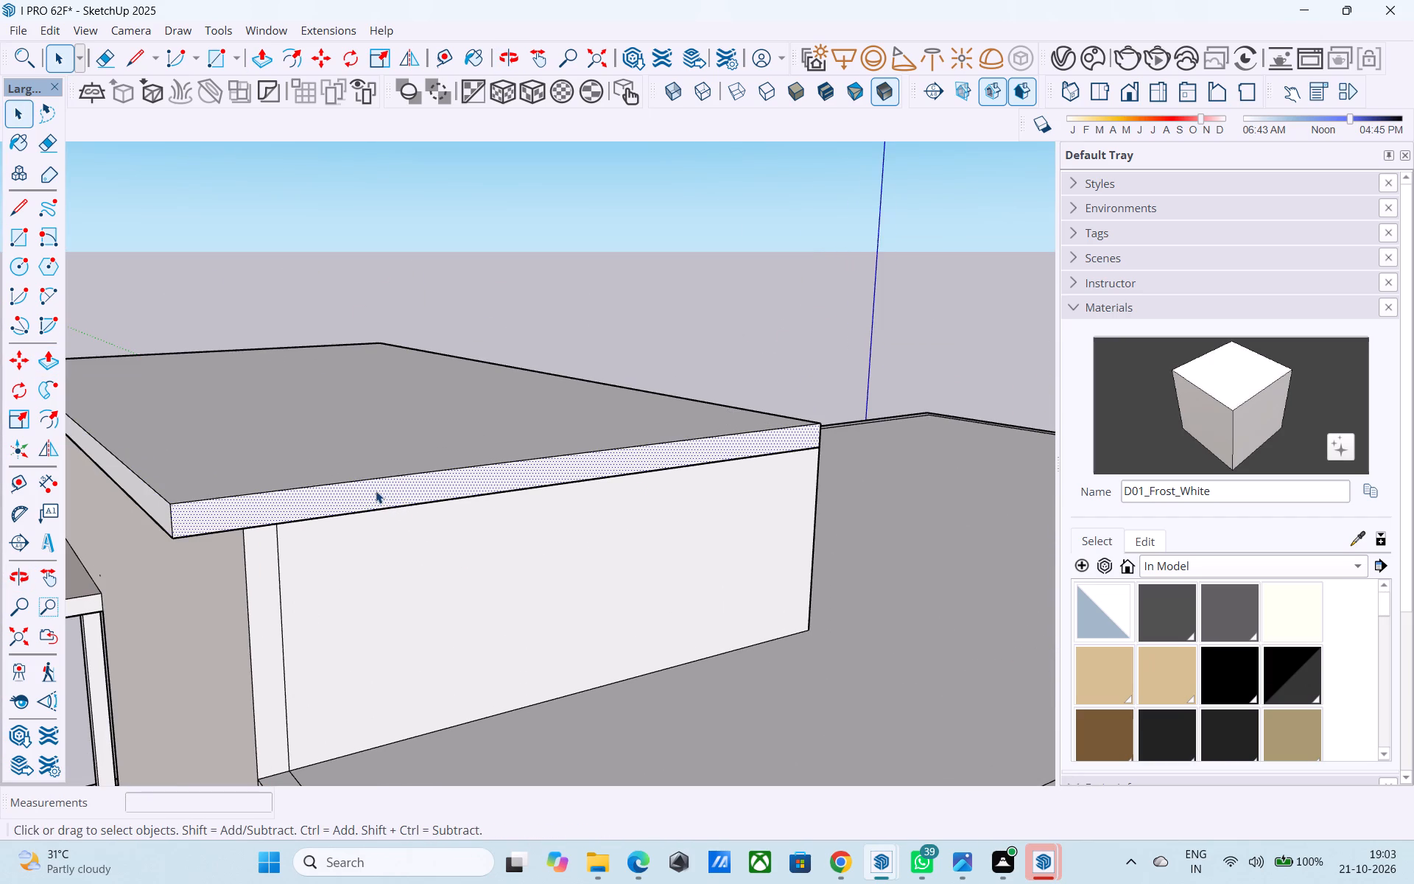
key("p")
double_click(376, 488)
Extend the roof slab's remaining long edge over the main roof by the same 1' overhang.
scroll(379, 488, "down", 6)
middle_click_drag(547, 466, 223, 488)
scroll(717, 345, "up", 5)
scroll(686, 389, "down", 5)
middle_click_drag(686, 392, 641, 380)
scroll(571, 456, "up", 5)
scroll(485, 468, "up", 4)
key("space")
left_click(483, 464)
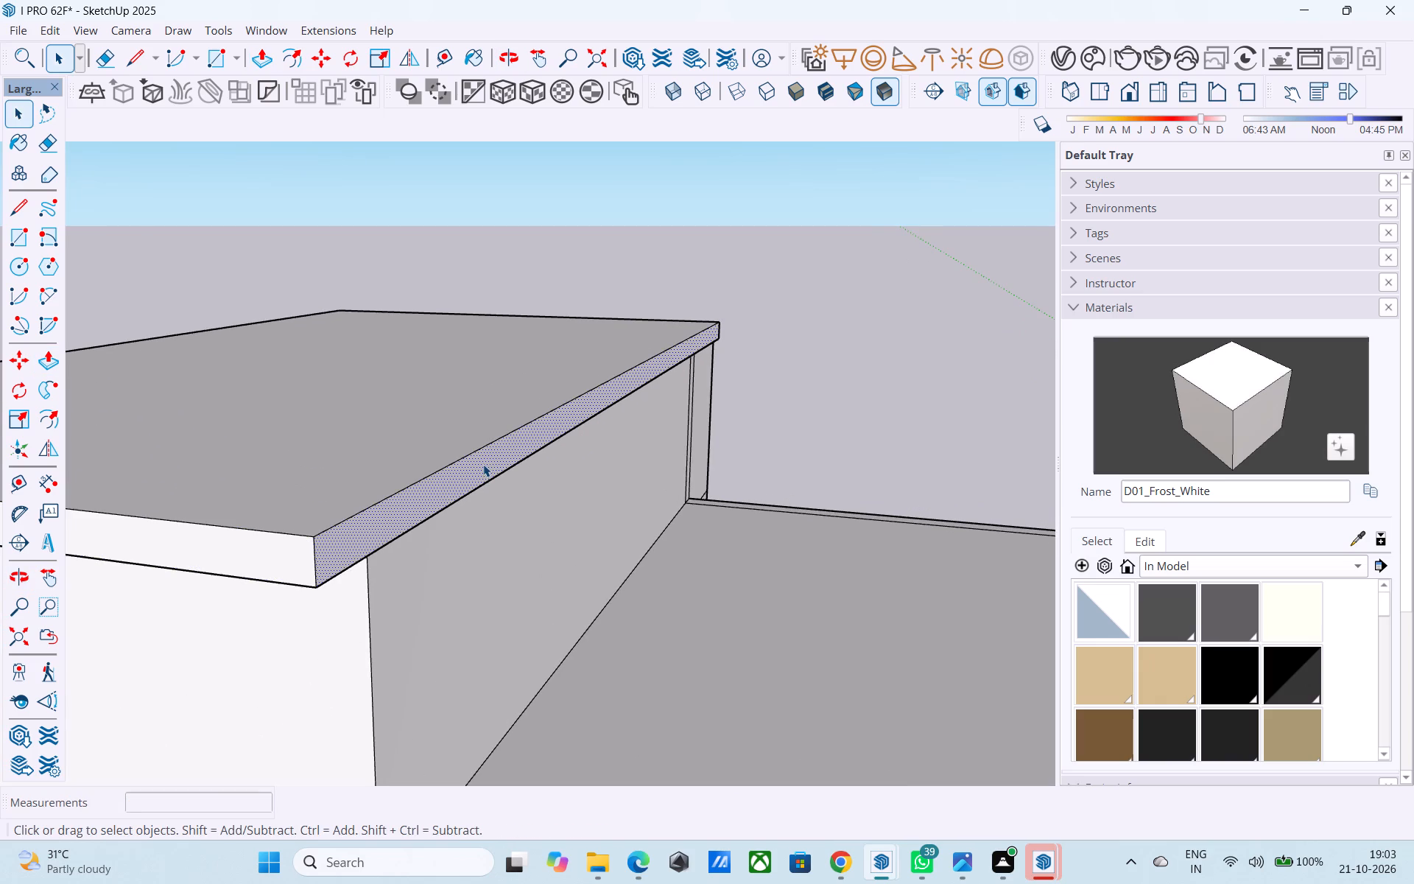
key("p")
double_click(484, 464)
Save the model and purge its unused items.
scroll(528, 443, "down", 7)
middle_click_drag(538, 447, 921, 440)
scroll(931, 423, "down", 5)
middle_click_drag(690, 508, 1027, 510)
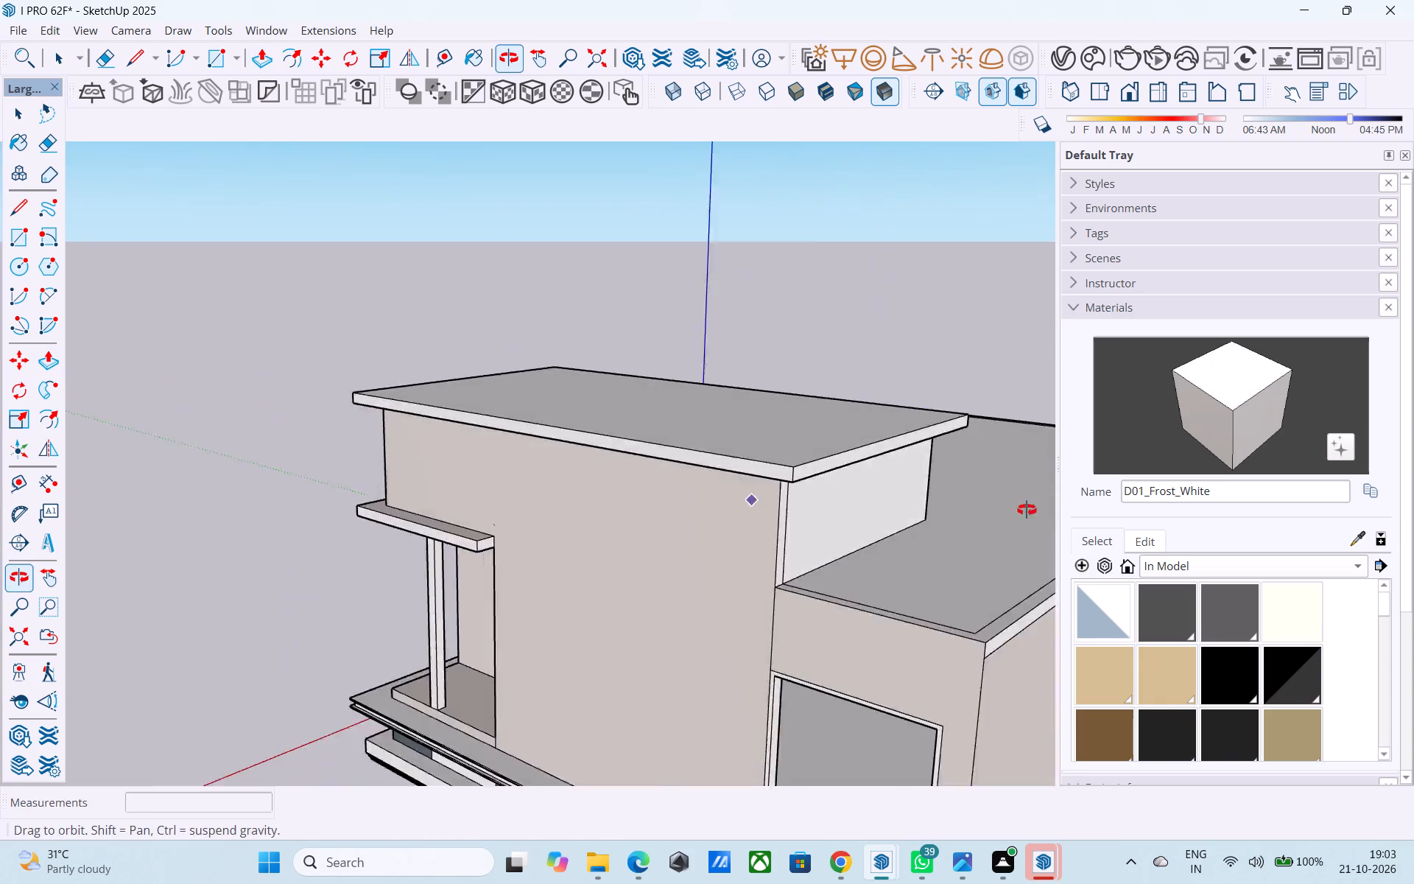
middle_click_drag(1027, 510, 1084, 508)
middle_click_drag(770, 449, 999, 441)
key("ctrl+s")
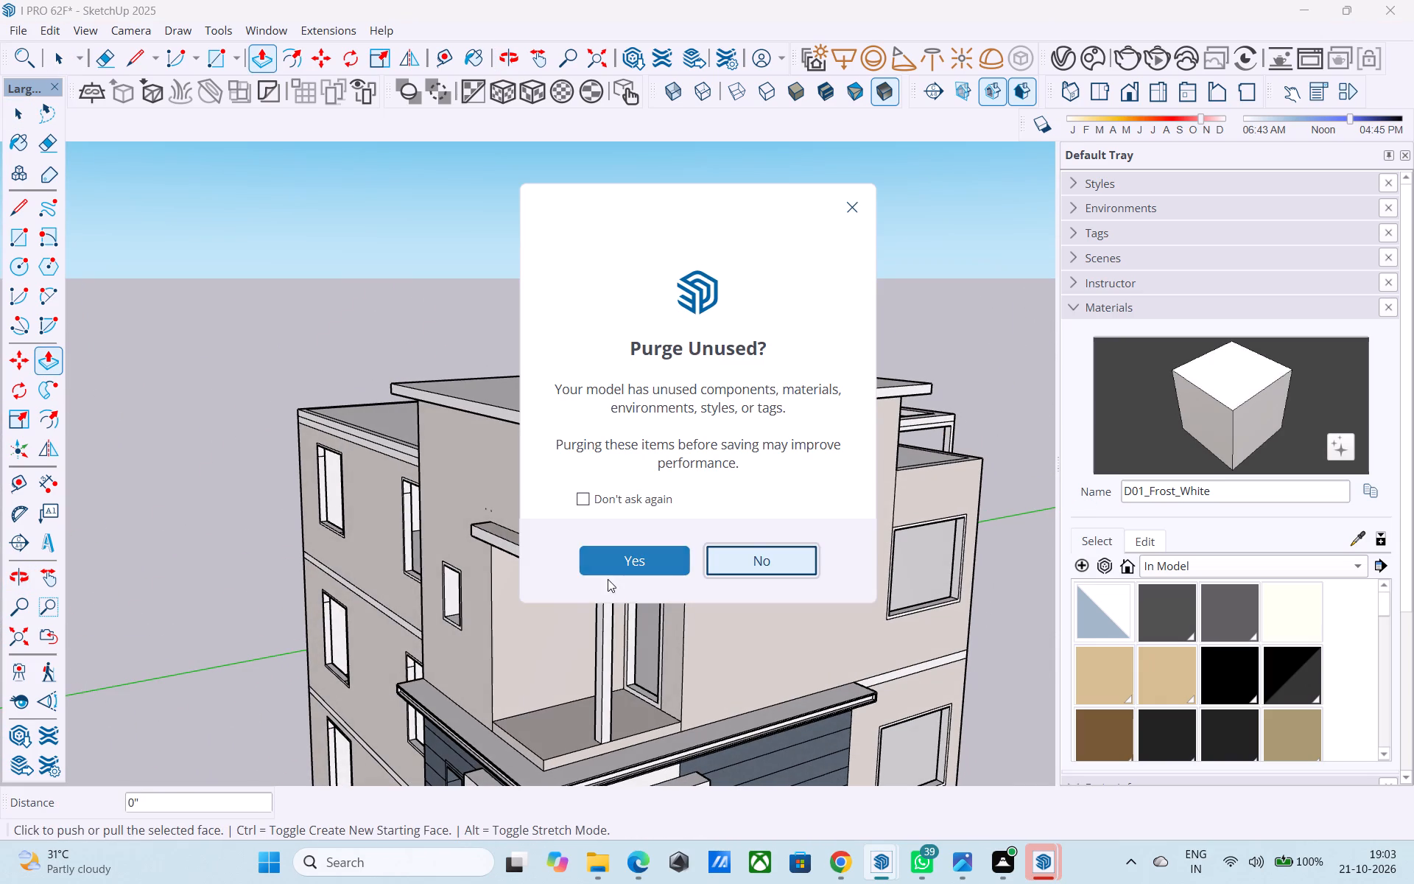
left_click(611, 565)
scroll(610, 439, "down", 6)
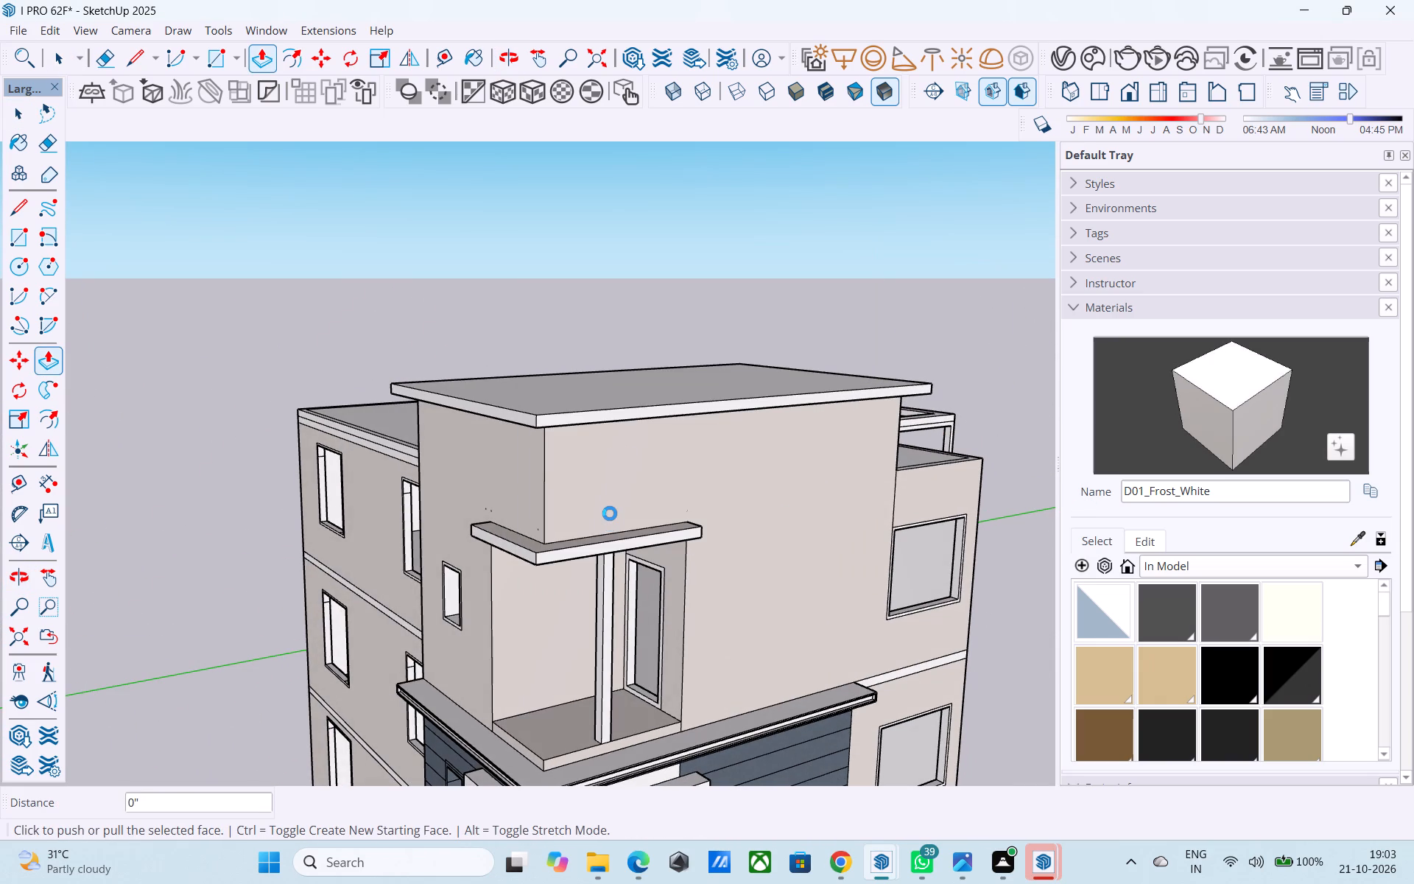
scroll(618, 477, "down", 6)
scroll(549, 400, "down", 10)
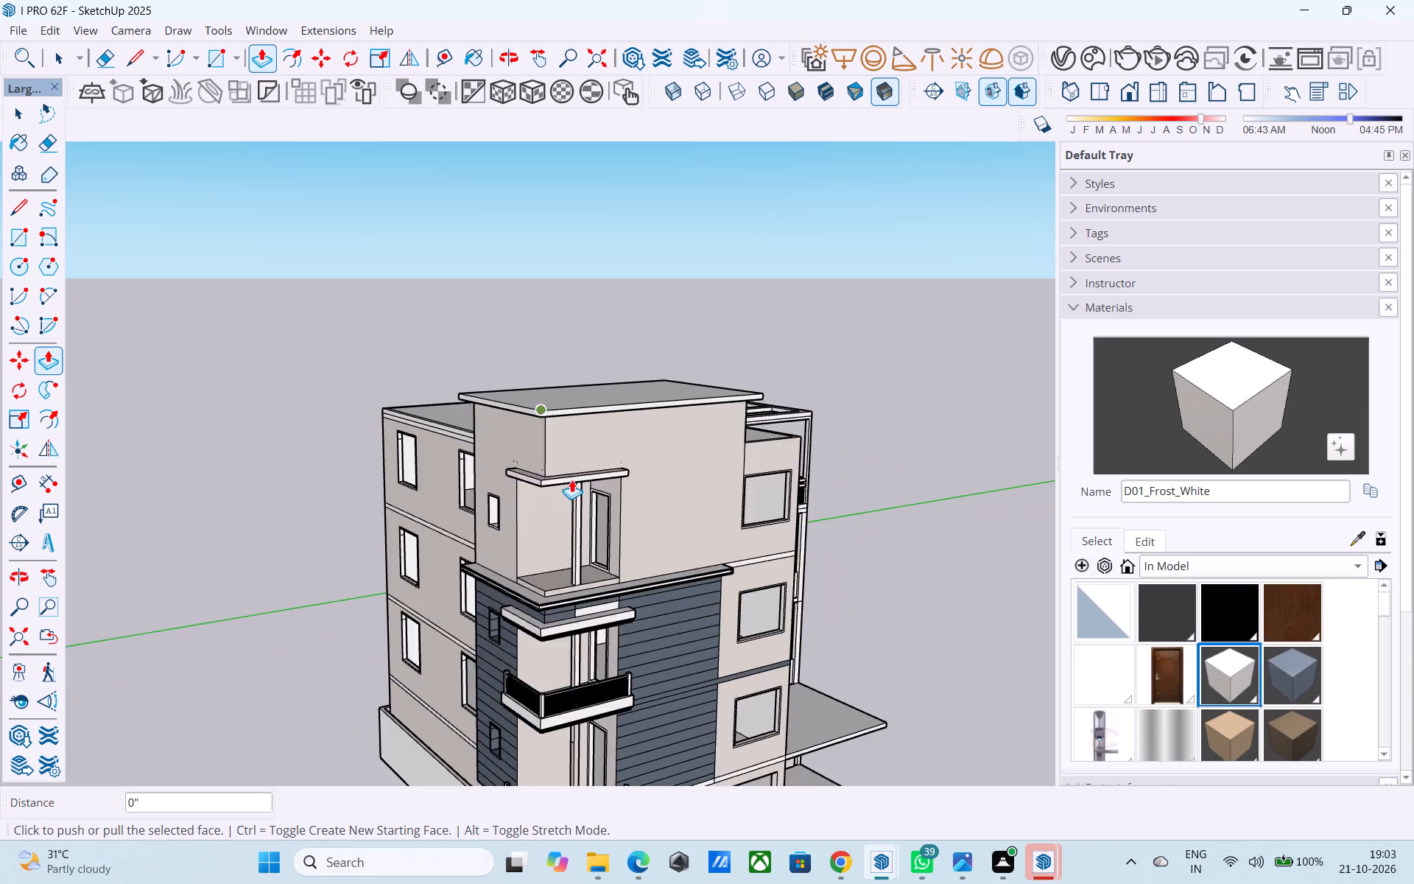
Copy the imported door by its upper corner into the top-floor doorway of the corner balcony stack.
middle_click_drag(571, 483, 572, 424)
scroll(574, 398, "down", 4)
middle_click_drag(602, 477, 875, 533)
scroll(897, 614, "up", 2)
scroll(804, 628, "up", 4)
key("space")
left_click(803, 630)
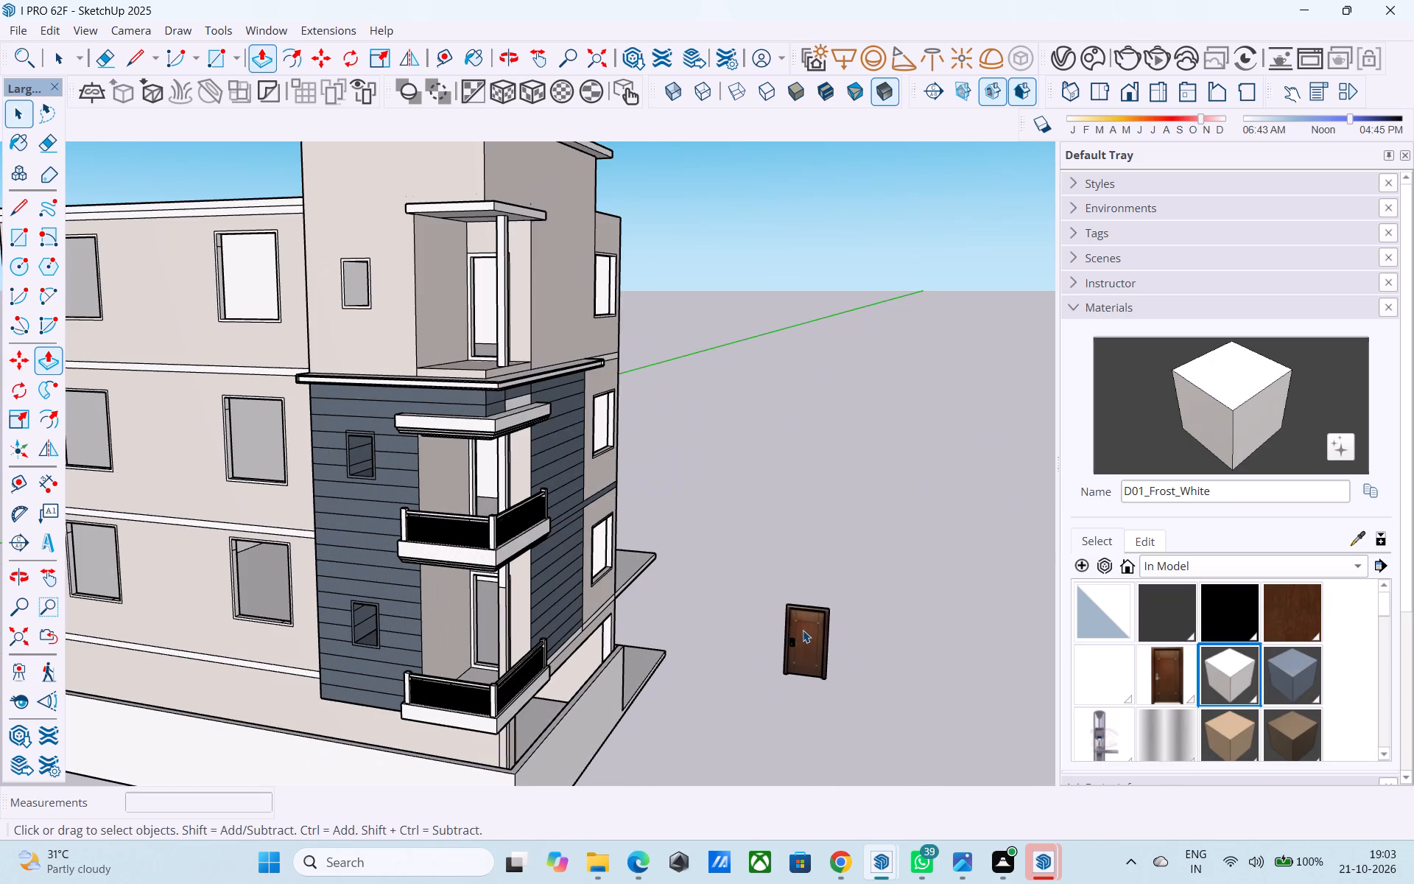
key("m")
scroll(794, 592, "up", 3)
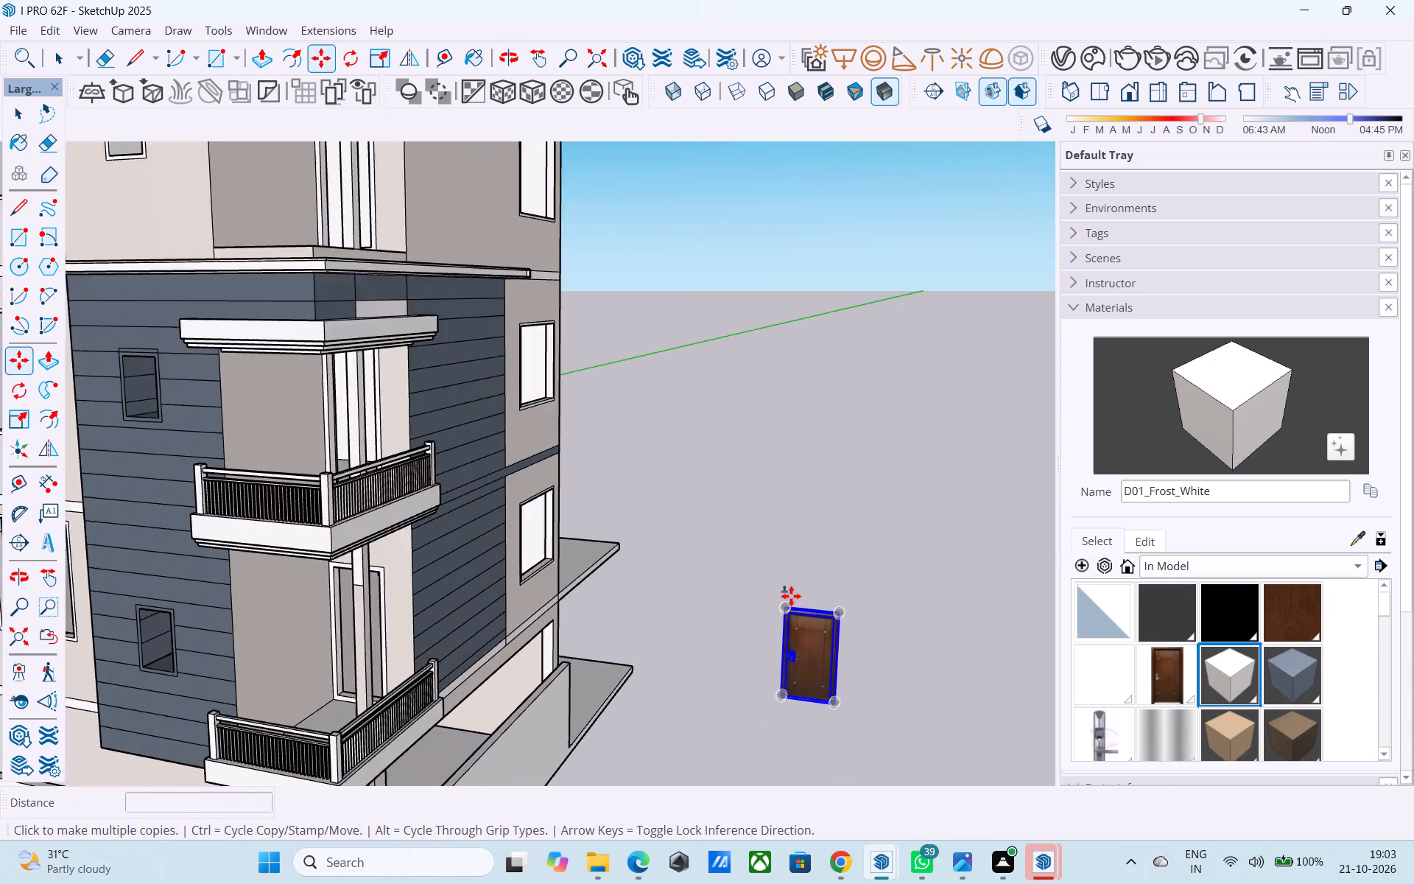
scroll(791, 596, "up", 11)
left_click(783, 598)
scroll(789, 572, "down", 15)
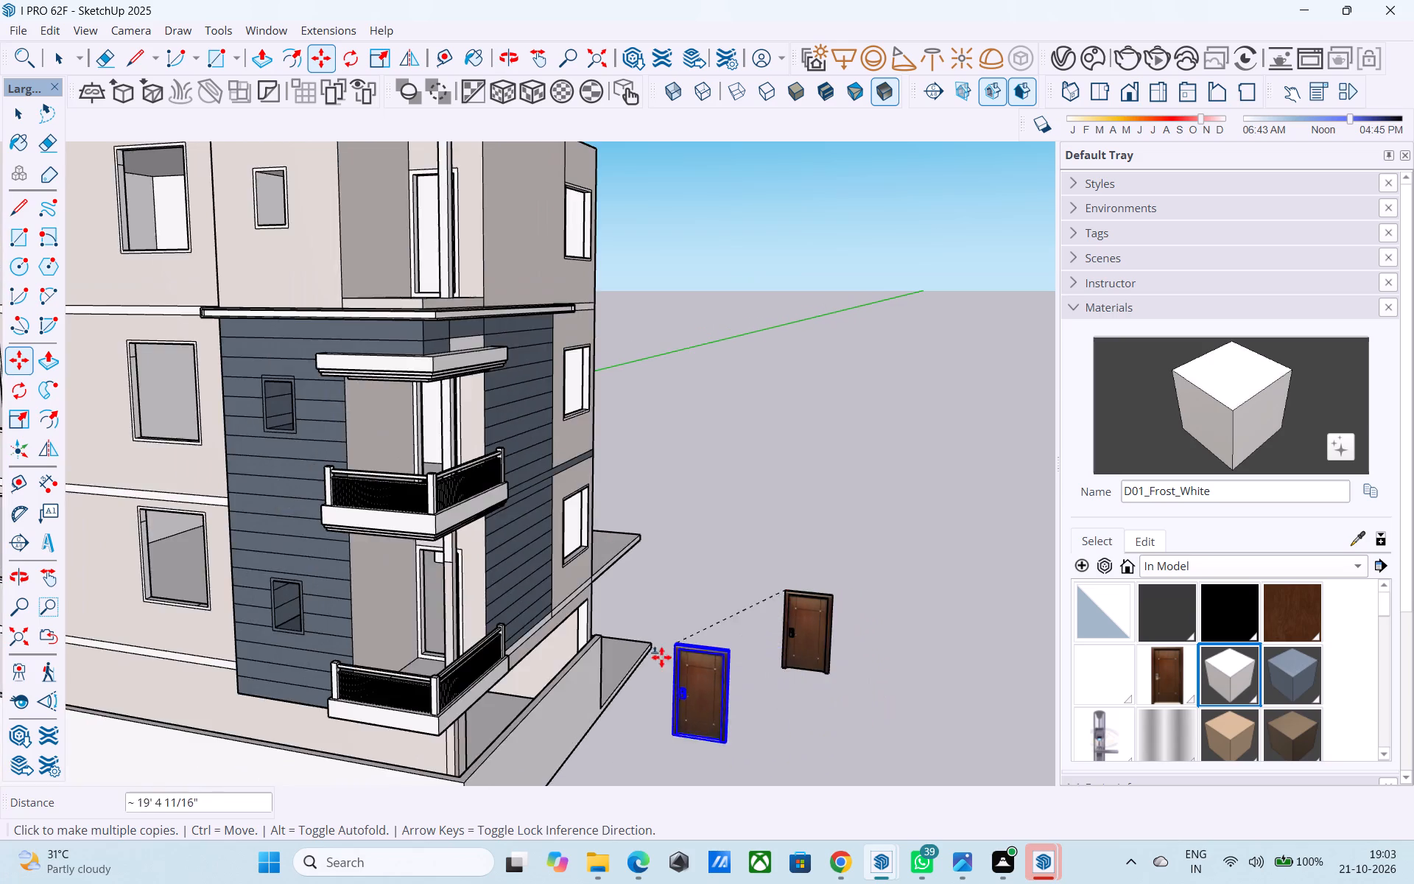
scroll(661, 657, "down", 1)
middle_click_drag(615, 659, 701, 719, "shift")
scroll(563, 390, "up", 6)
middle_click_drag(561, 387, 622, 469)
scroll(659, 451, "up", 4)
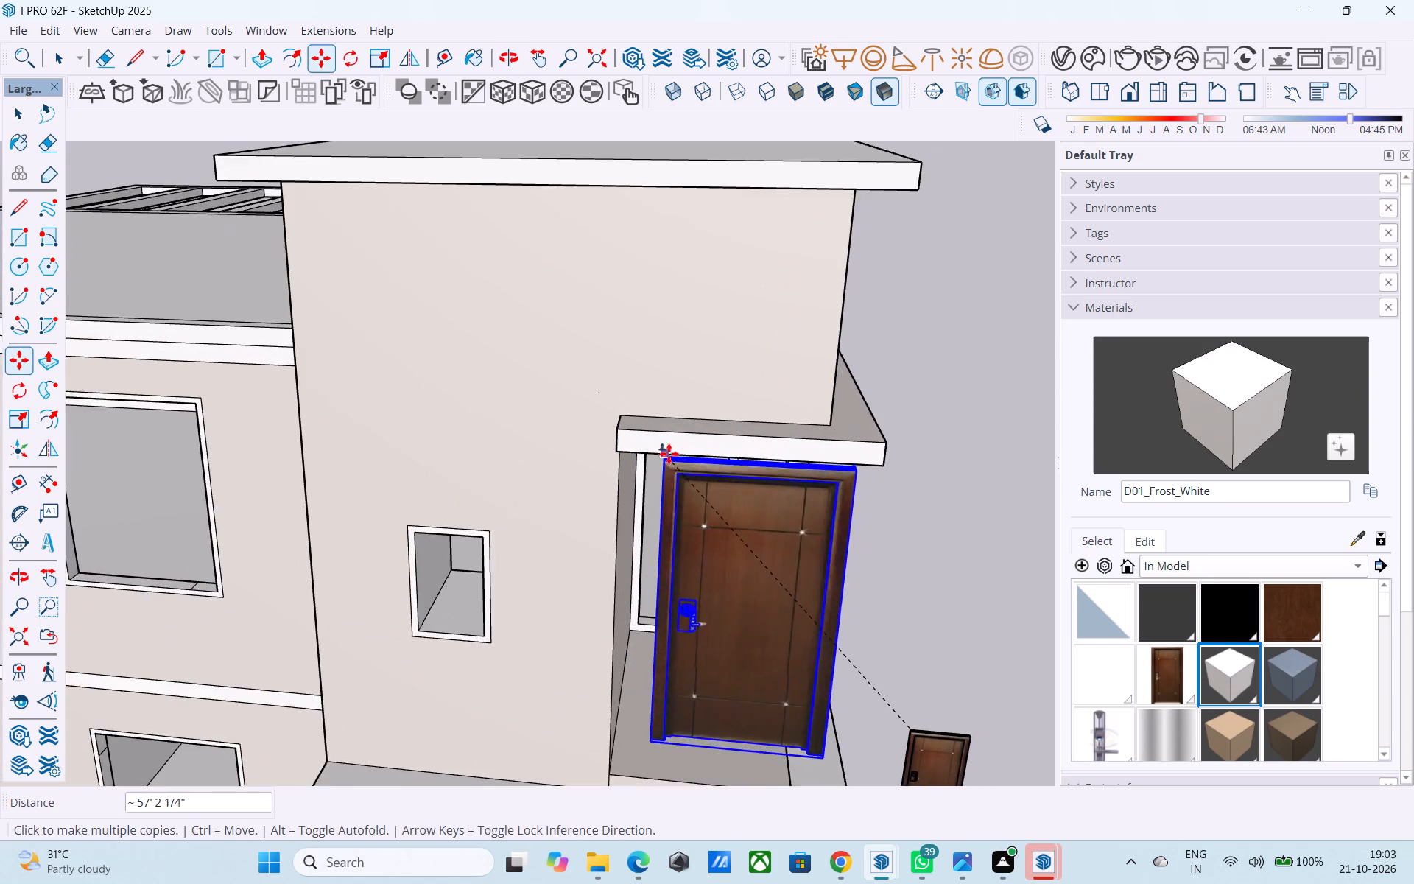
middle_click_drag(677, 466, 639, 385)
scroll(637, 385, "up", 3)
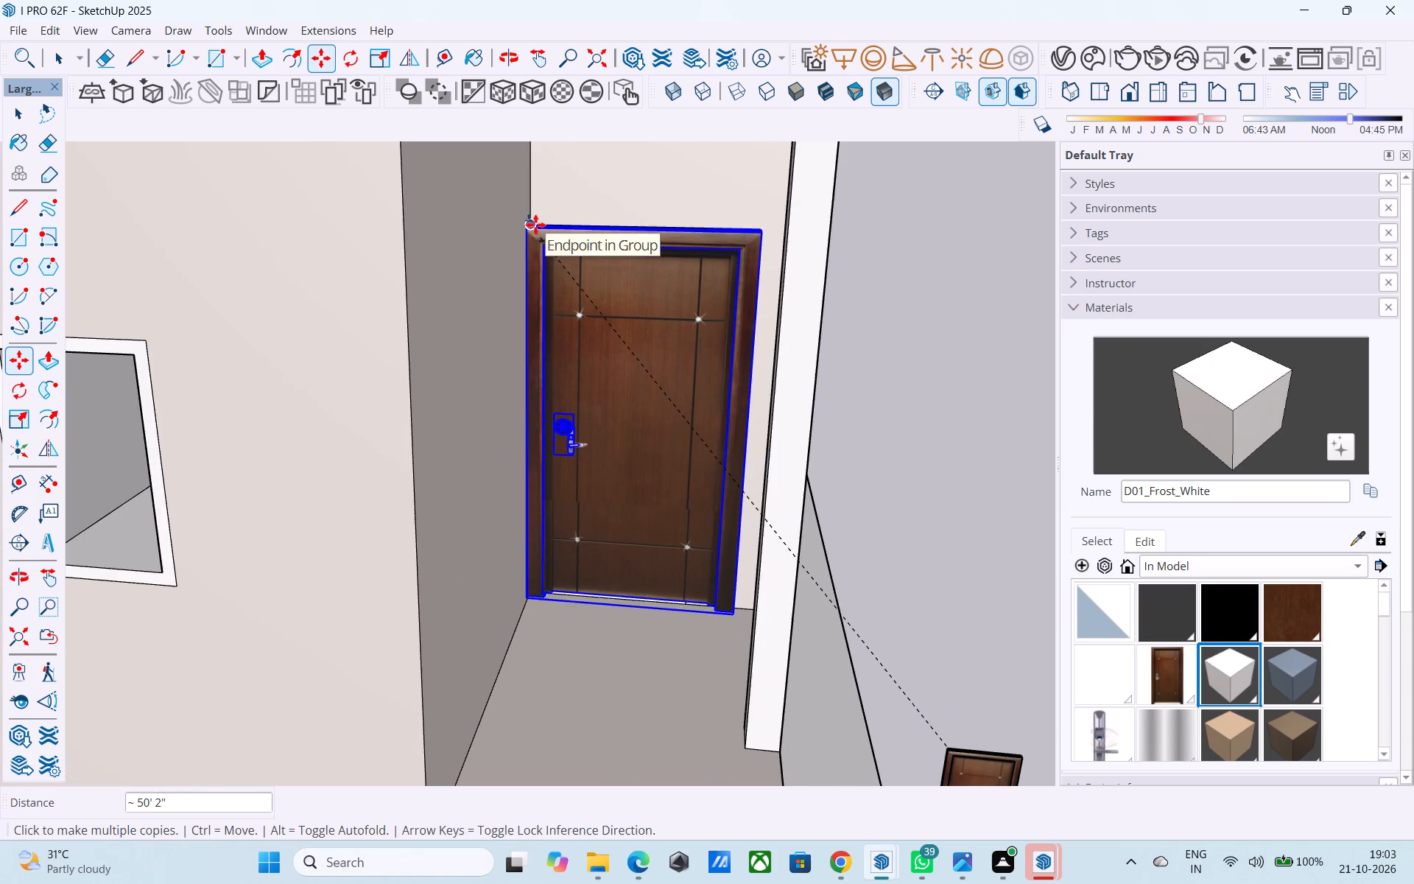
left_click(535, 225)
Place another door copy in the doorway of the upper railed corner balcony, directly below the top floor.
scroll(548, 205, "down", 5)
scroll(546, 435, "down", 3)
middle_click_drag(566, 530, 597, 232)
scroll(627, 340, "up", 4)
scroll(613, 332, "down", 2)
middle_click_drag(575, 409, 591, 320, "shift")
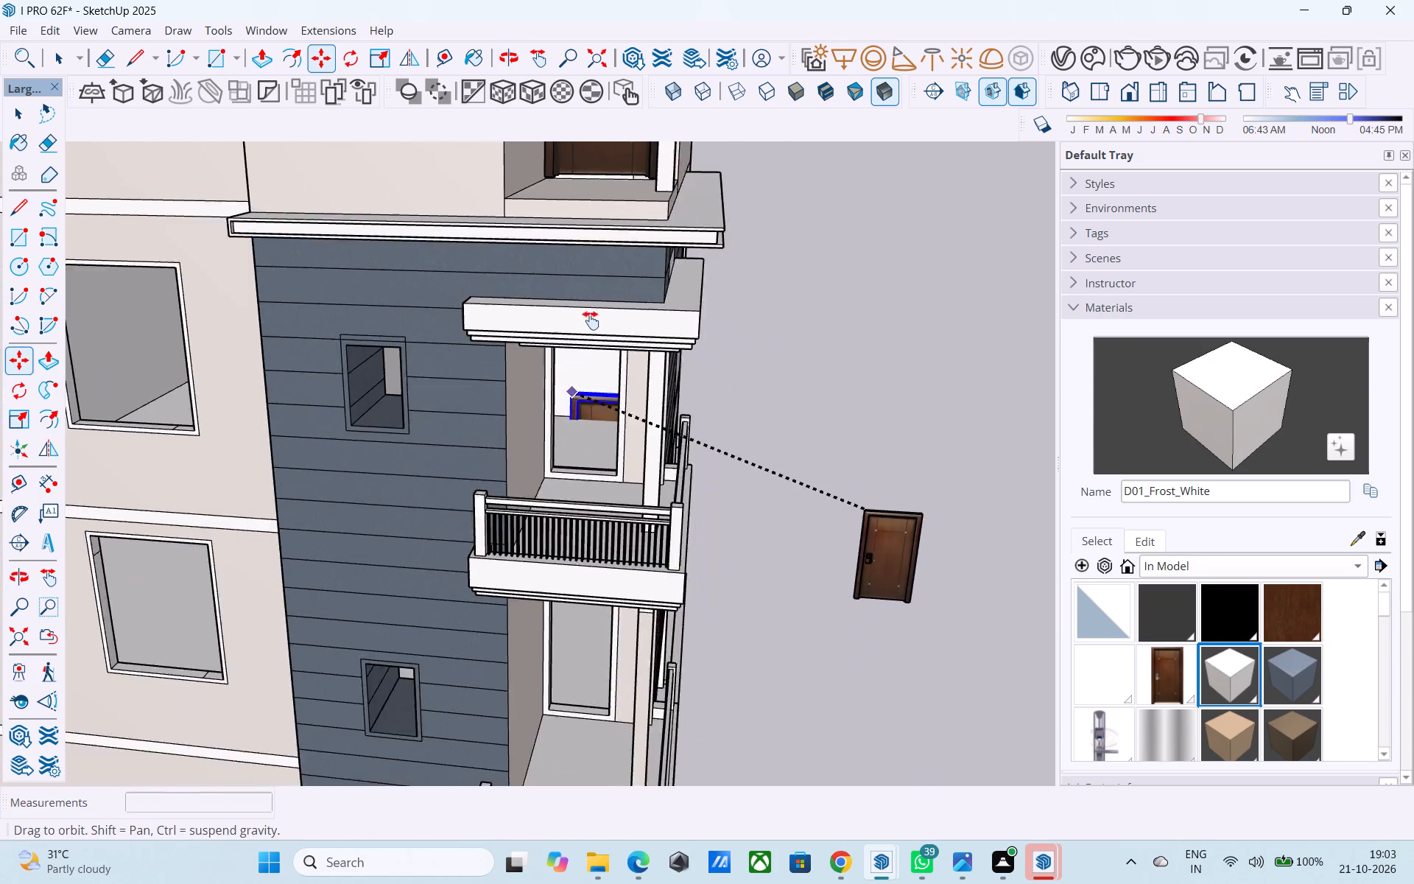
middle_click_drag(591, 320, 592, 298, "shift")
scroll(601, 277, "up", 3)
scroll(593, 248, "down", 1)
middle_click_drag(594, 262, 608, 304, "shift")
middle_click_drag(599, 201, 595, 262)
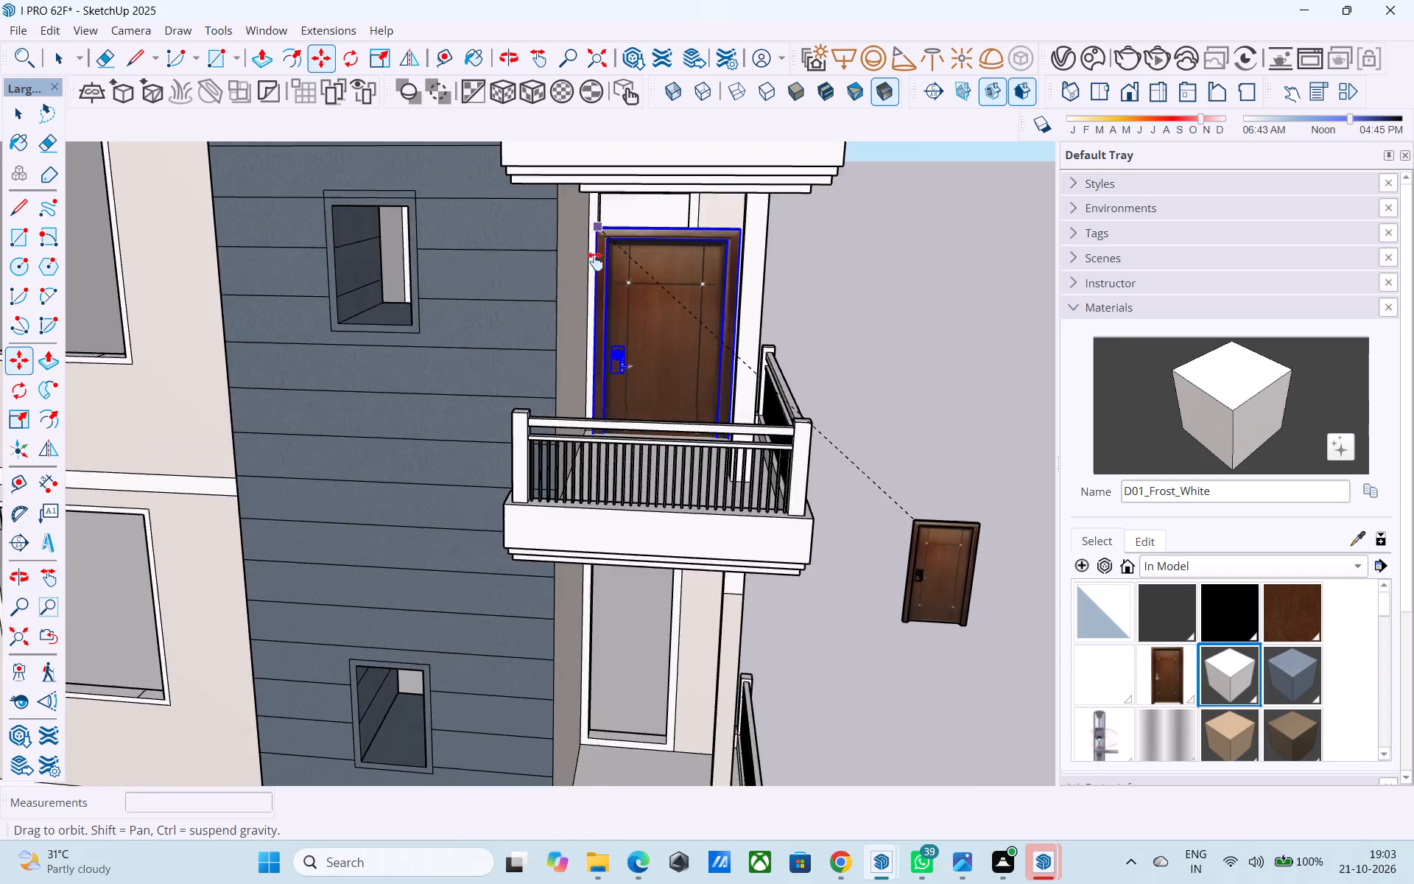
middle_click_drag(595, 262, 577, 252)
scroll(608, 347, "up", 5)
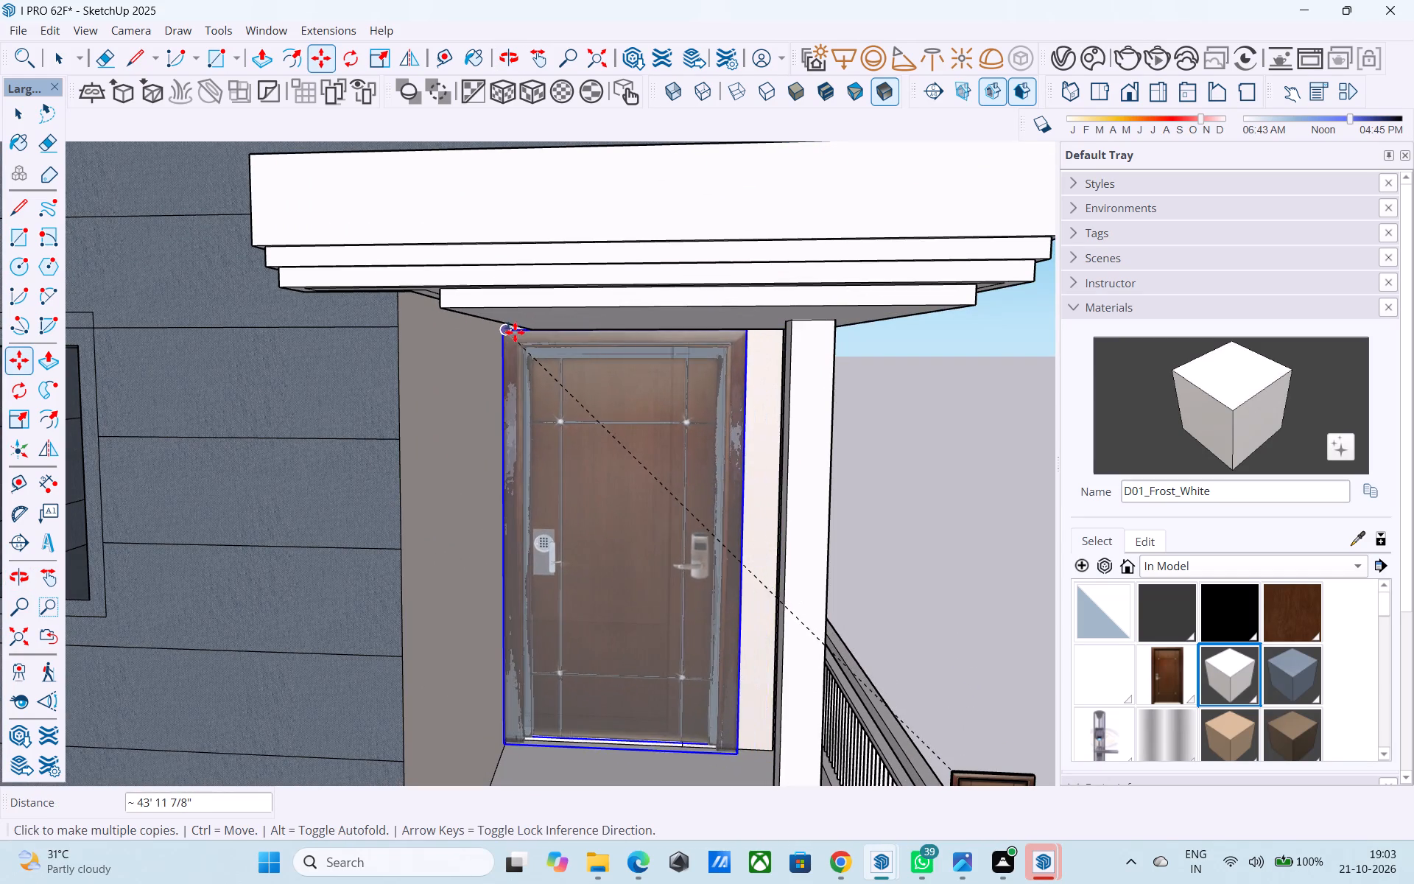
left_click(514, 331)
Place another door copy in the doorway of the lowest railed corner balcony.
middle_click_drag(644, 344, 459, 323)
scroll(559, 313, "down", 11)
middle_click_drag(619, 474, 649, 386, "shift")
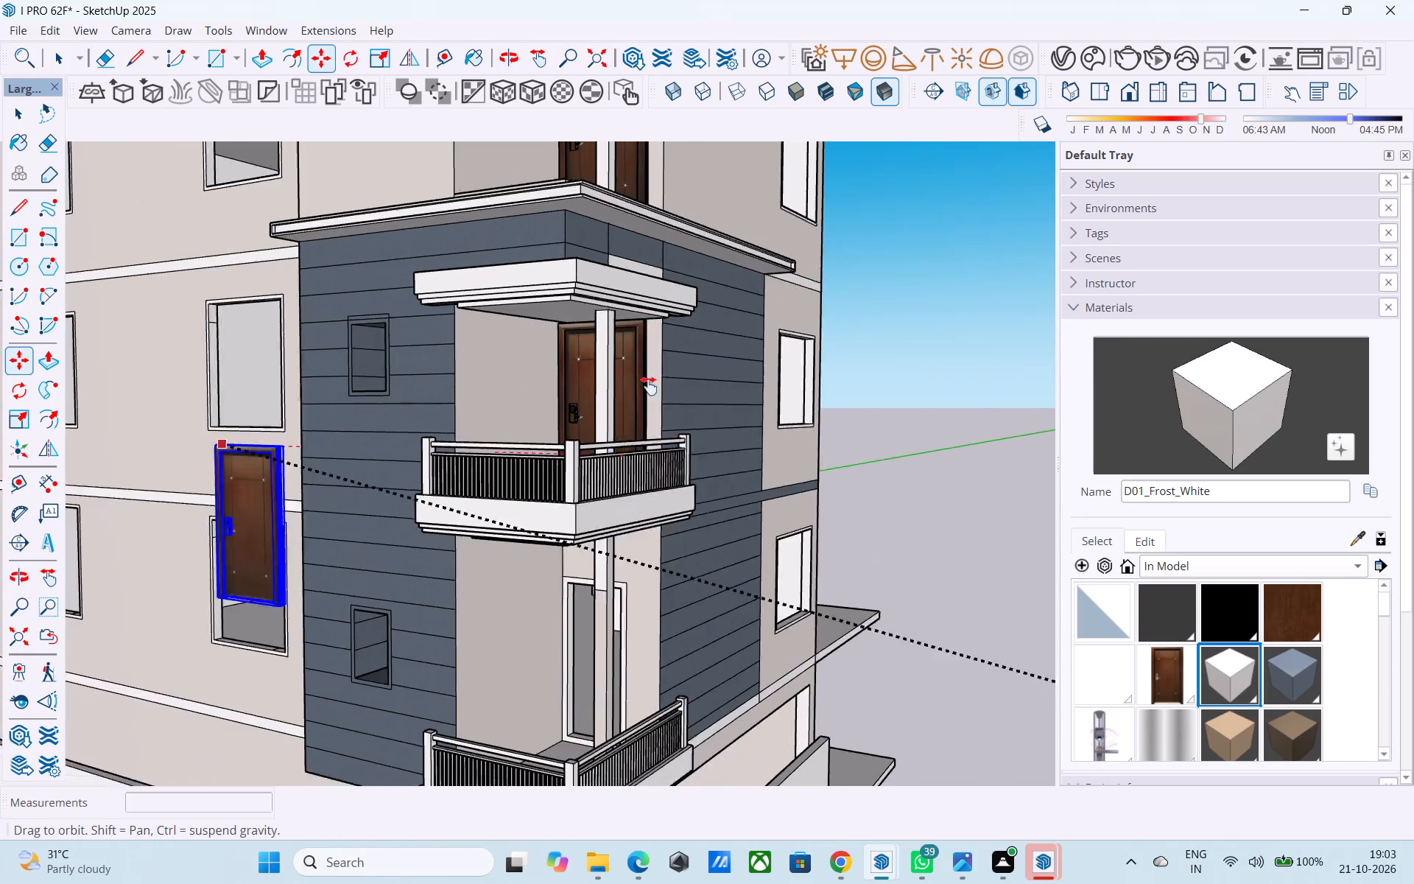
middle_click_drag(649, 386, 860, 236, "shift")
scroll(834, 390, "up", 6)
middle_click_drag(792, 399, 762, 418)
scroll(672, 452, "up", 3)
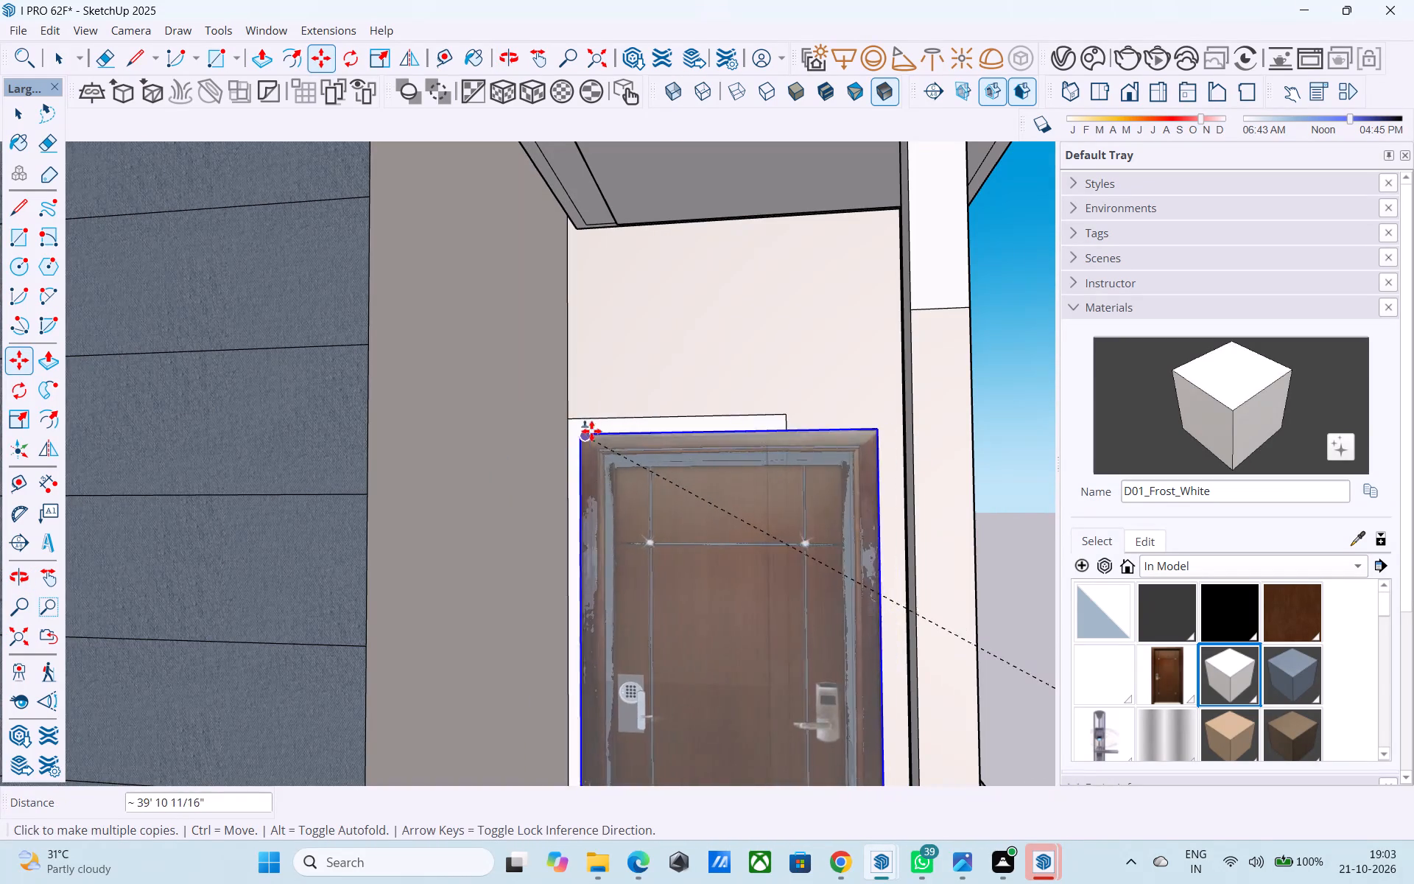
left_click(576, 421)
Copy the original door by its opposite upper corner into the upper recessed balcony's doorway on the building's other side.
scroll(707, 275, "down", 20)
middle_click_drag(791, 381, 781, 385)
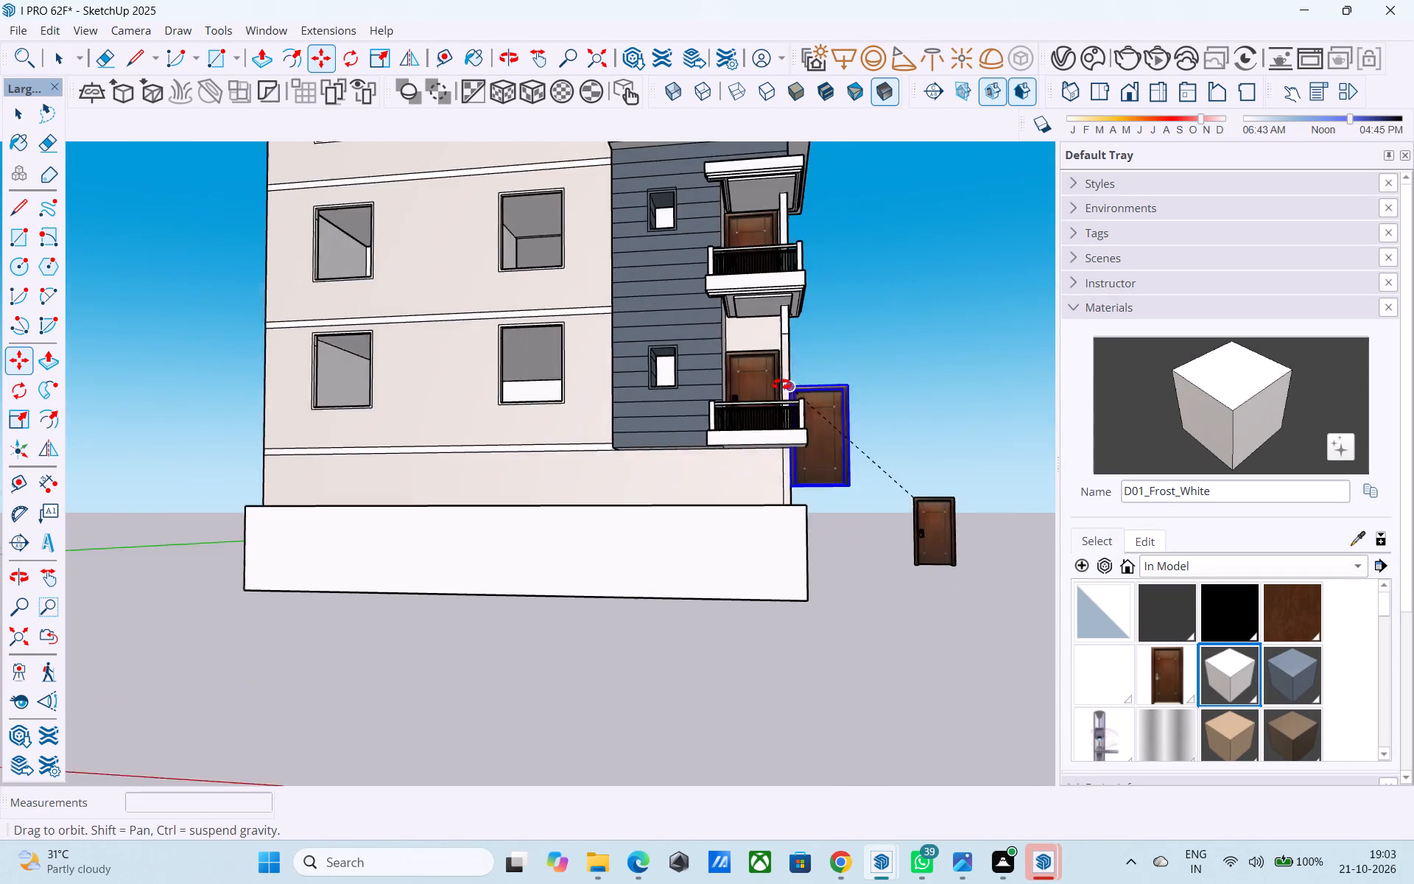
middle_click_drag(781, 385, 298, 464)
middle_click_drag(575, 387, 168, 441)
middle_click_drag(545, 434, 350, 429)
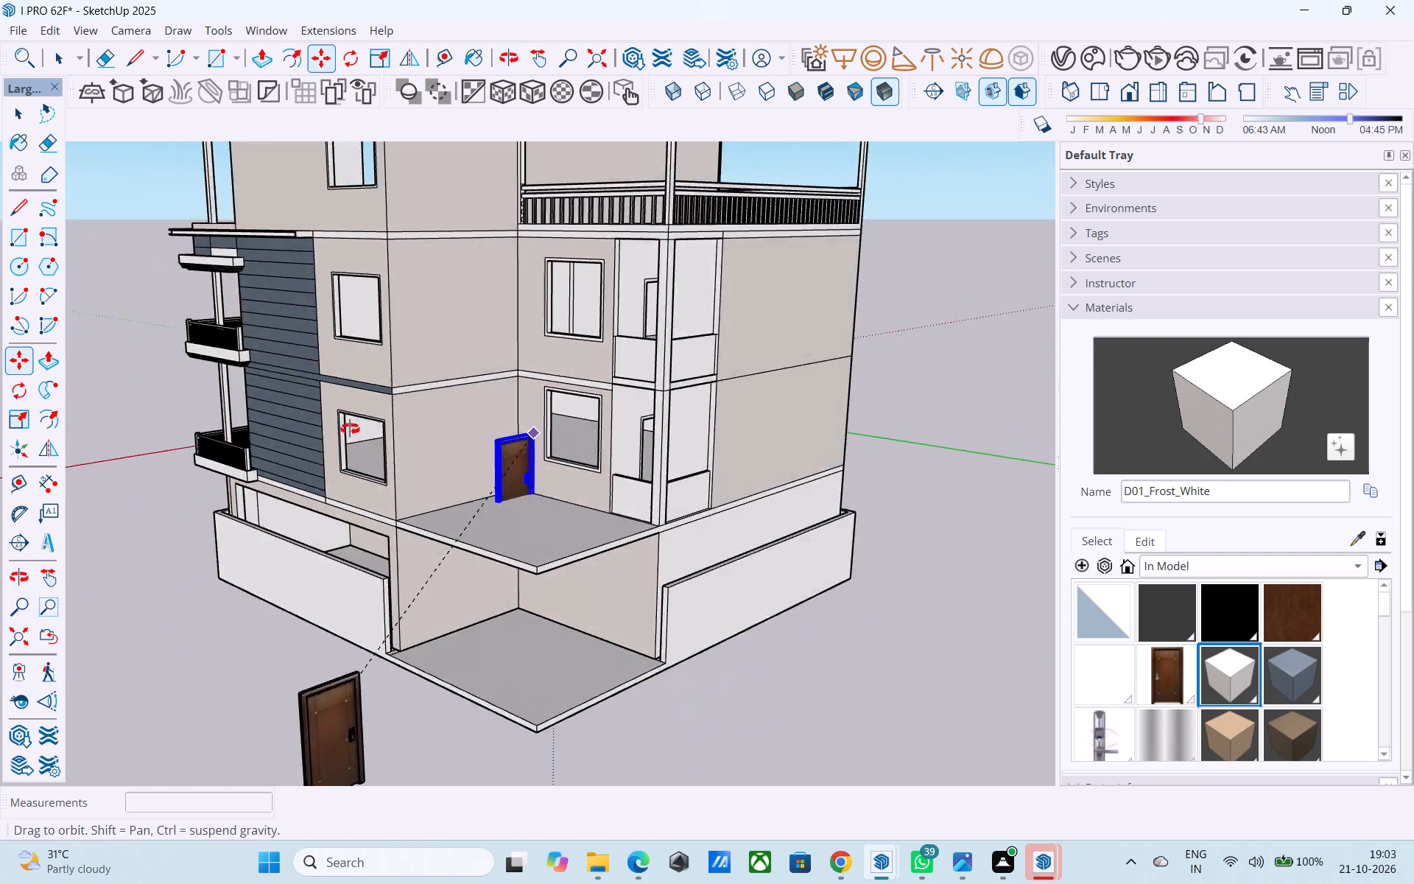
middle_click_drag(350, 429, 161, 393)
middle_click_drag(515, 448, 686, 462, "shift")
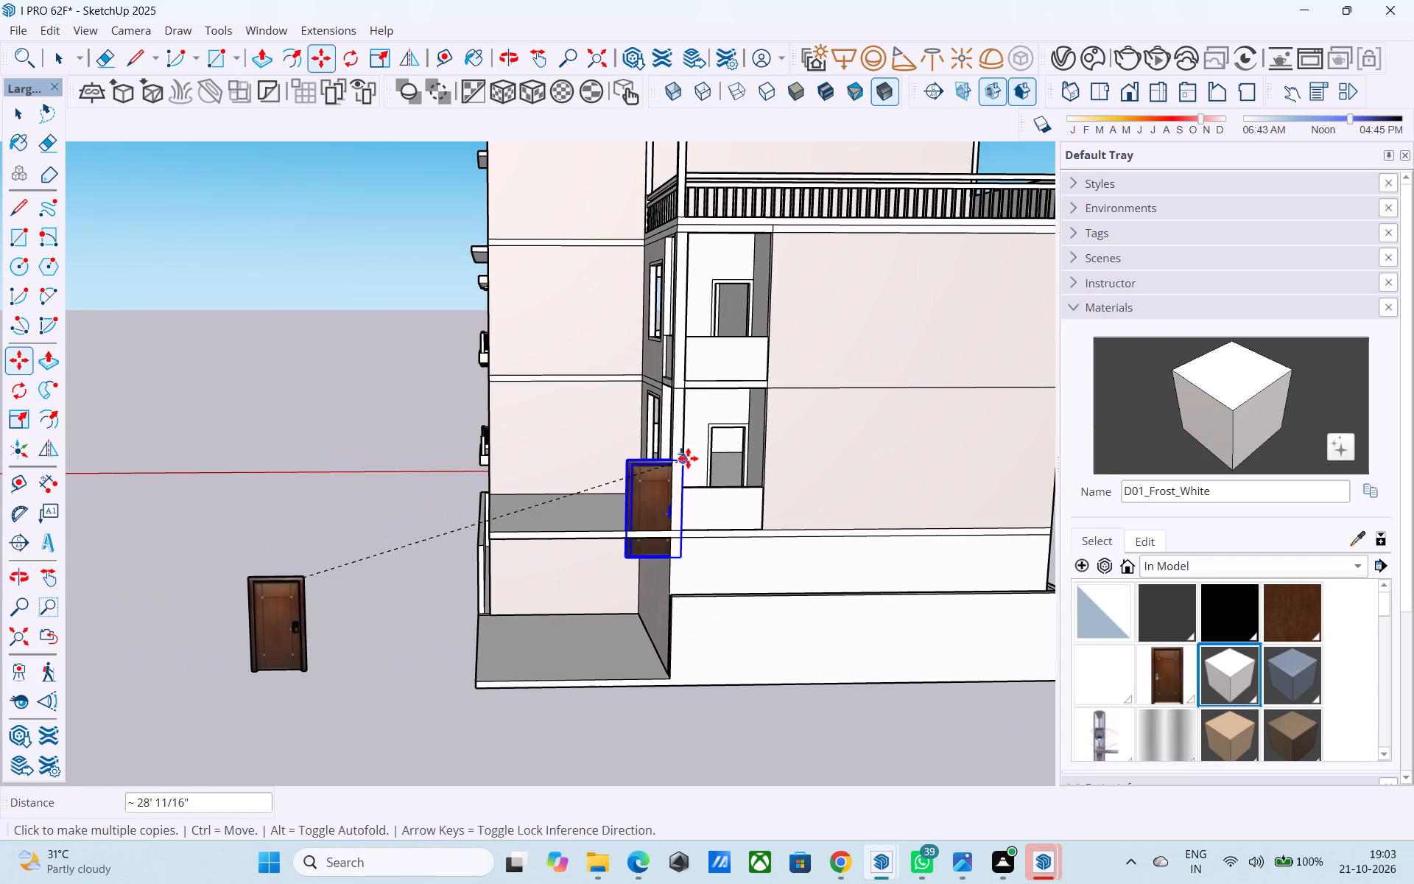
key("space")
left_click(297, 611)
key("m")
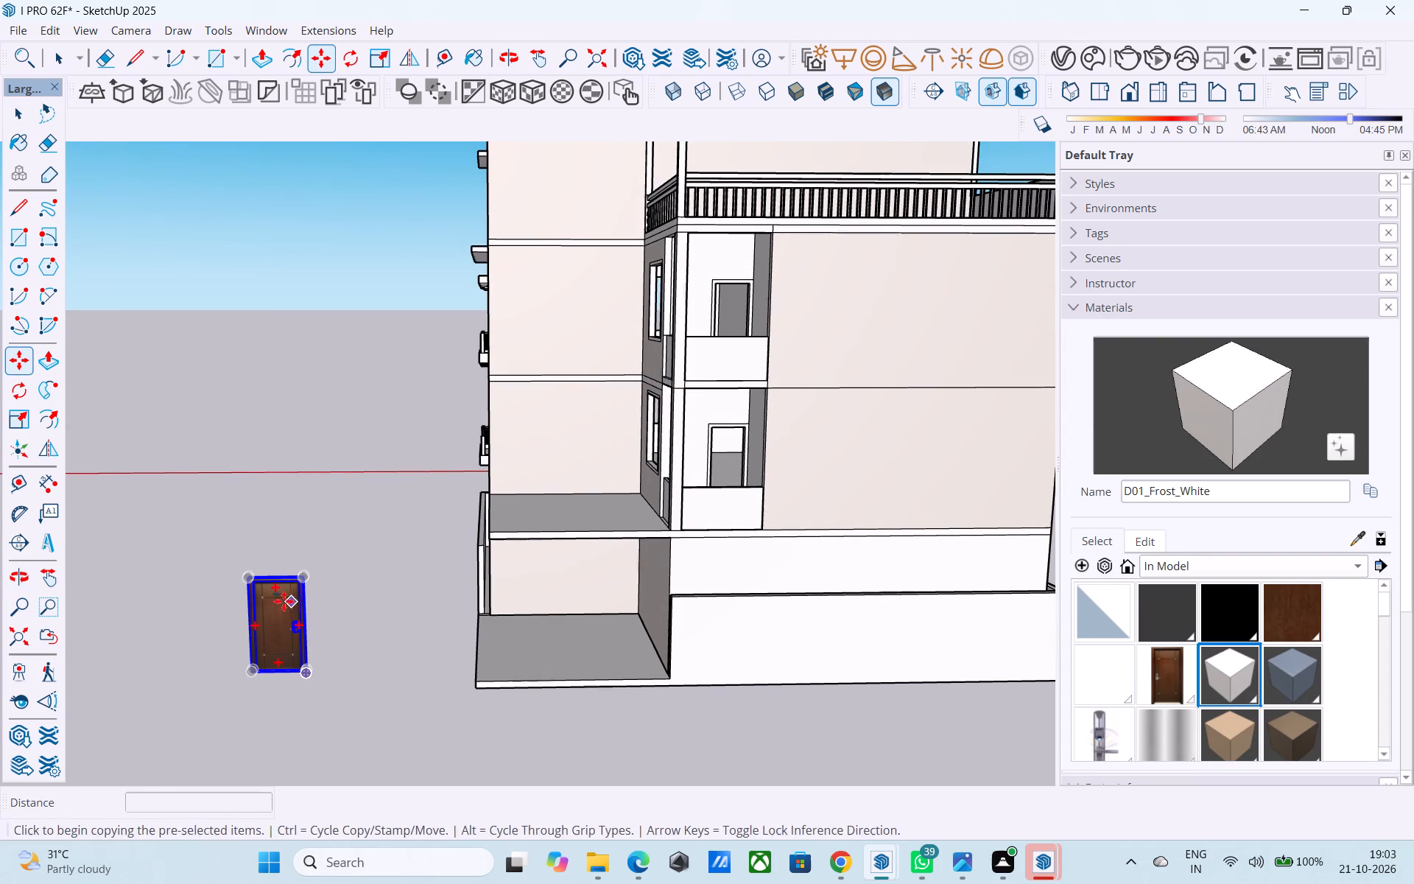
middle_click_drag(259, 591, 397, 639)
scroll(373, 641, "up", 7)
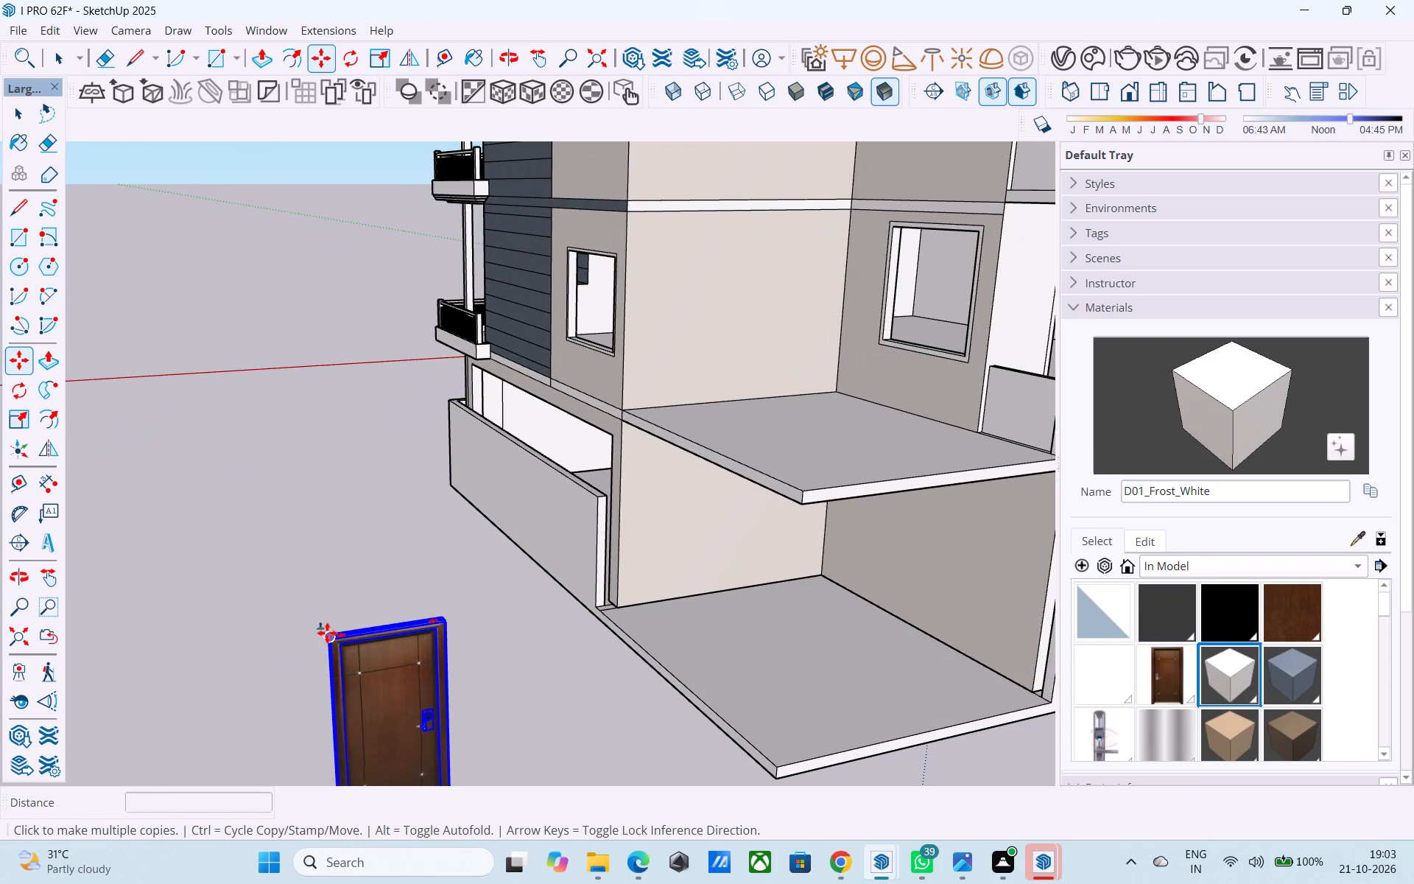
scroll(327, 631, "up", 6)
left_click(330, 634)
scroll(378, 526, "down", 10)
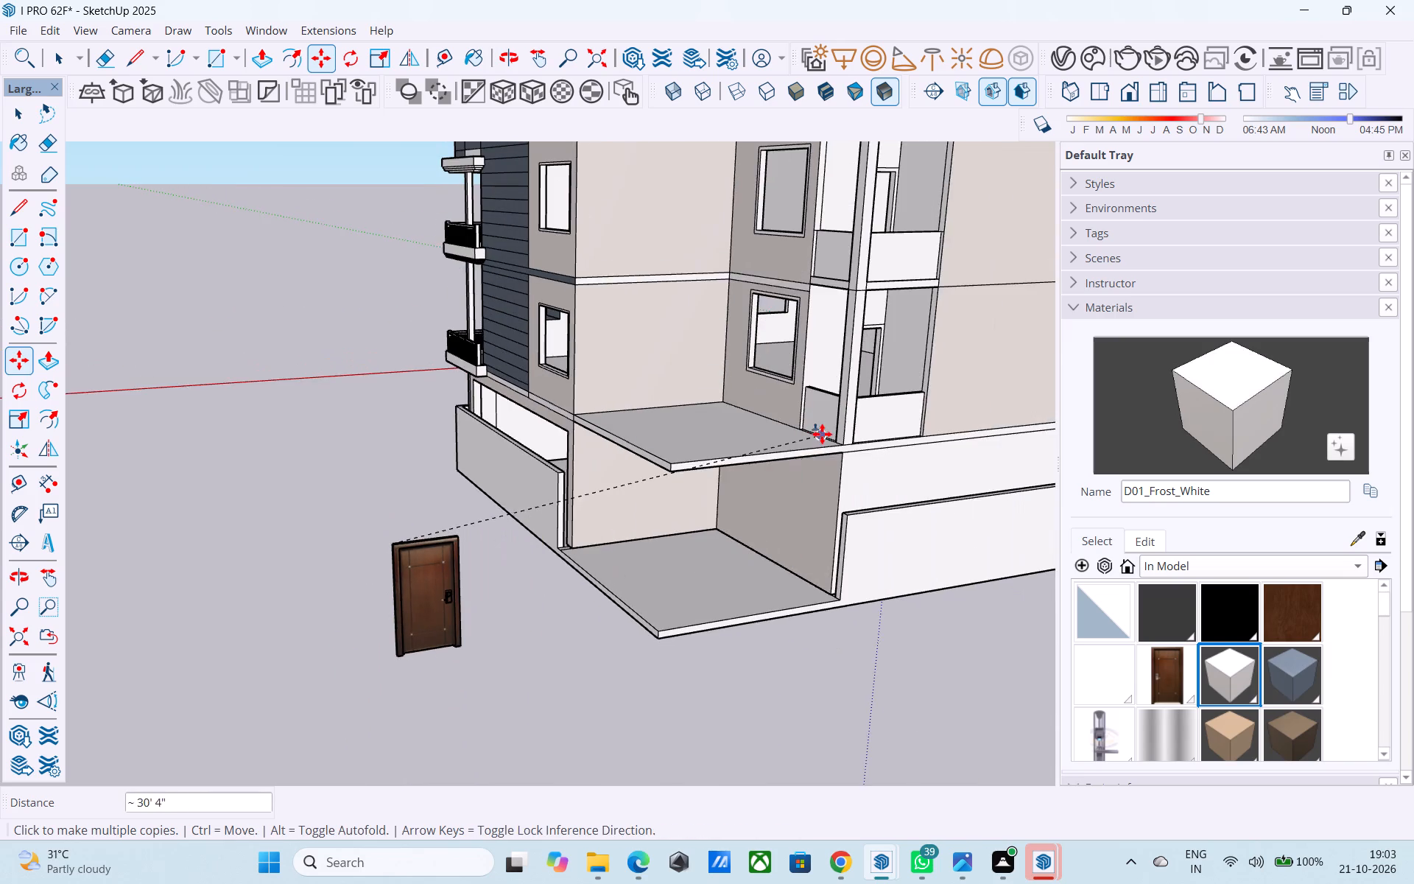
middle_click_drag(822, 434, 461, 519)
scroll(615, 265, "down", 1)
middle_click_drag(620, 285, 654, 365, "shift")
scroll(647, 362, "up", 4)
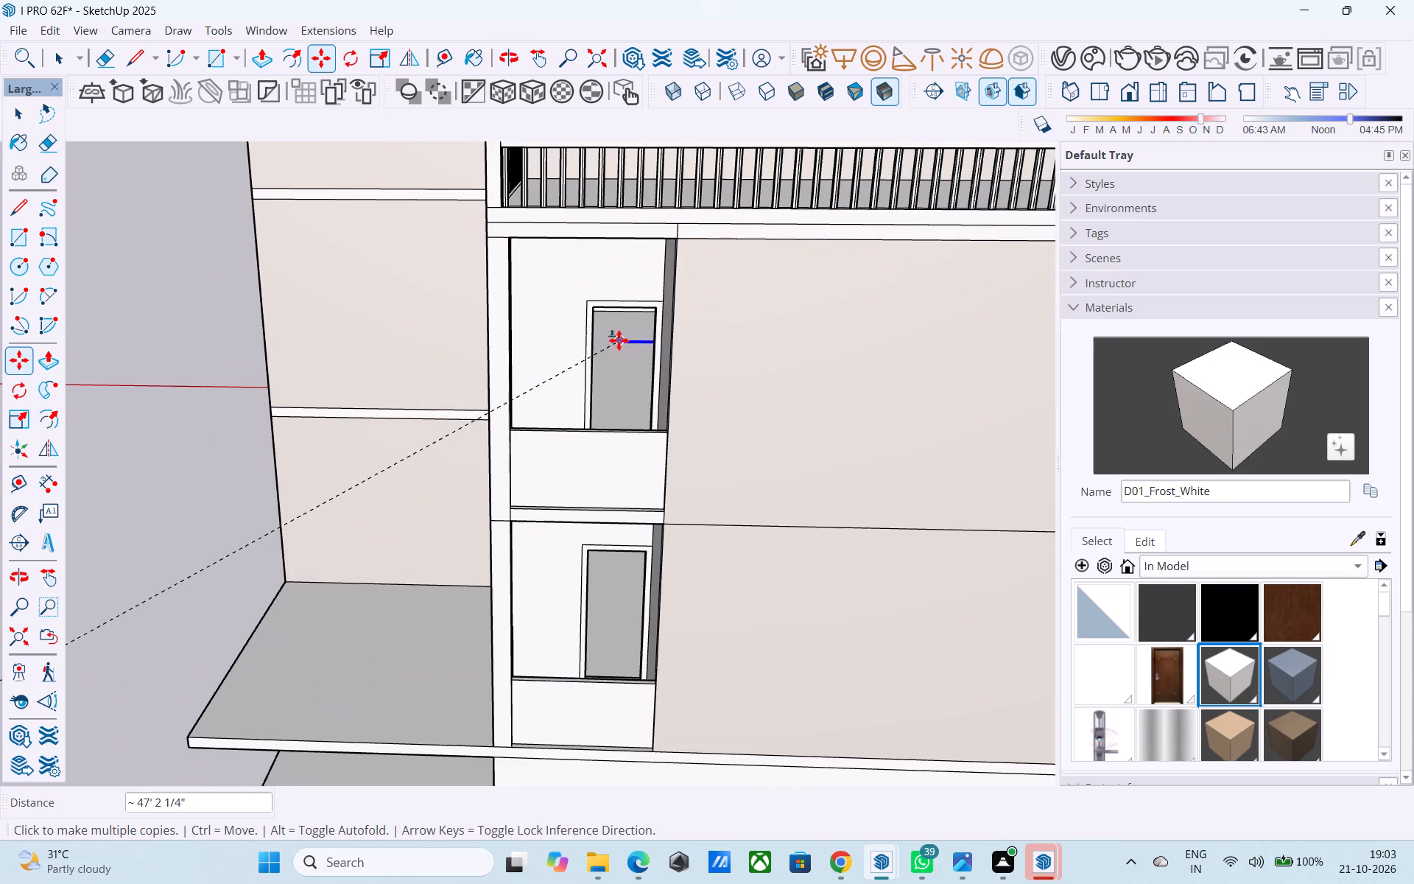
left_click(592, 301)
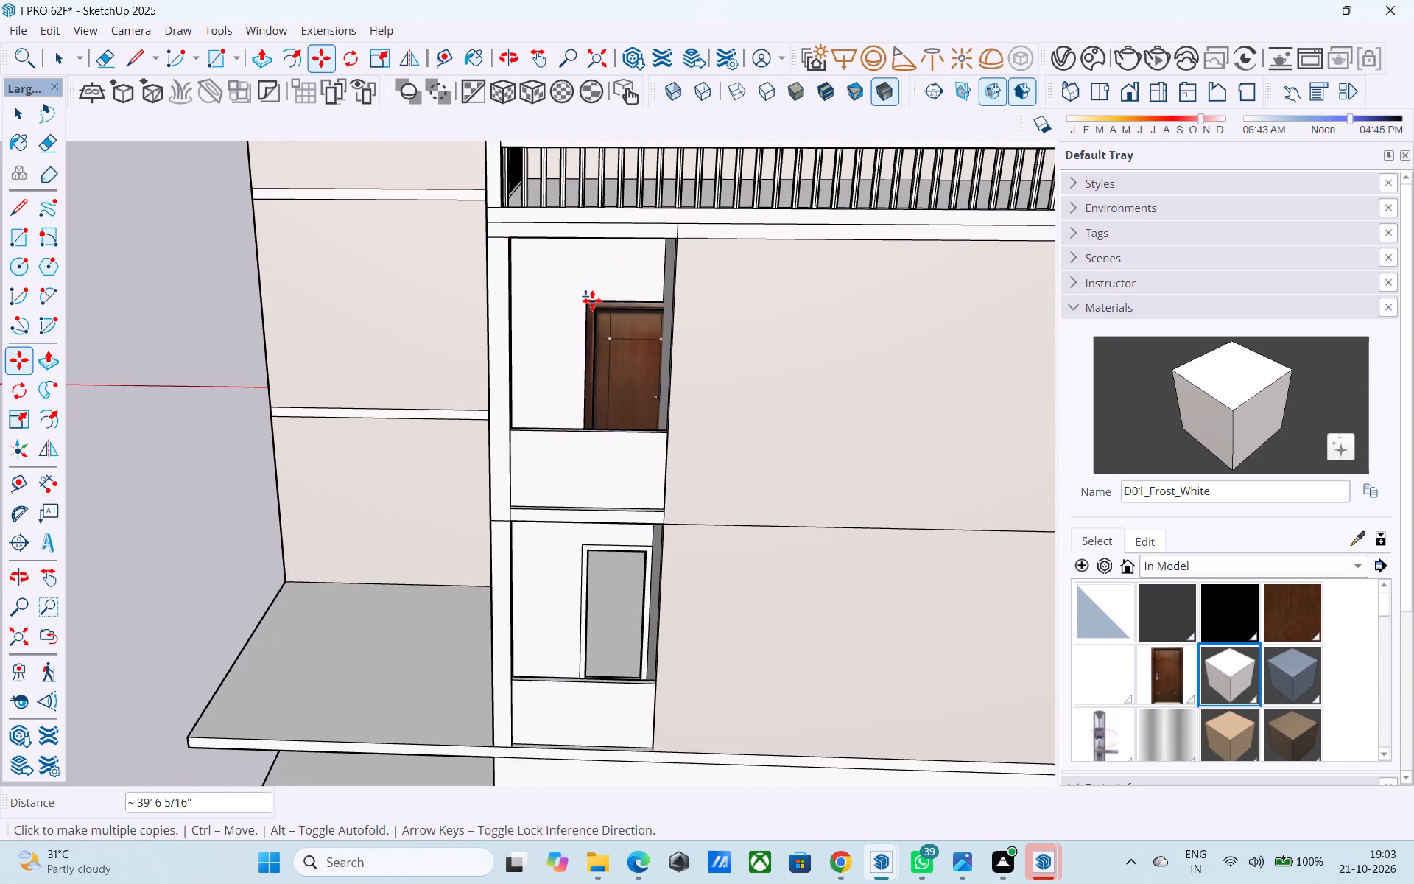
Place another door copy in the lower recessed balcony's doorway, directly beneath the previous copy.
middle_click_drag(596, 535, 689, 338)
scroll(686, 343, "up", 4)
left_click(677, 355)
Review the placed doors from around the building, save the model and leave the copy operation.
scroll(670, 388, "down", 3)
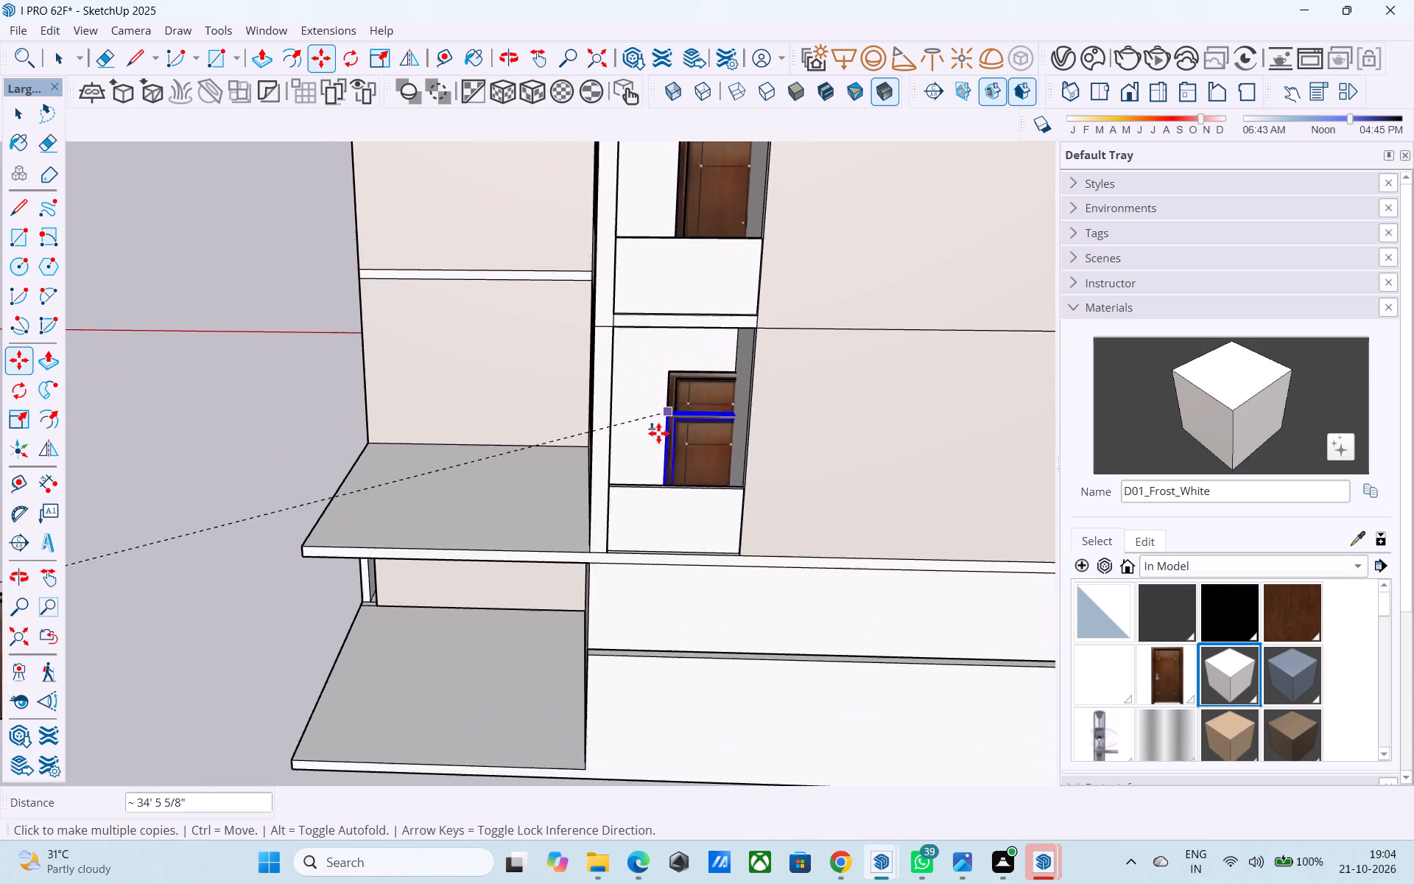
scroll(658, 433, "down", 9)
middle_click_drag(630, 499, 1097, 484)
middle_click_drag(690, 407, 1086, 474)
middle_click_drag(536, 471, 335, 515)
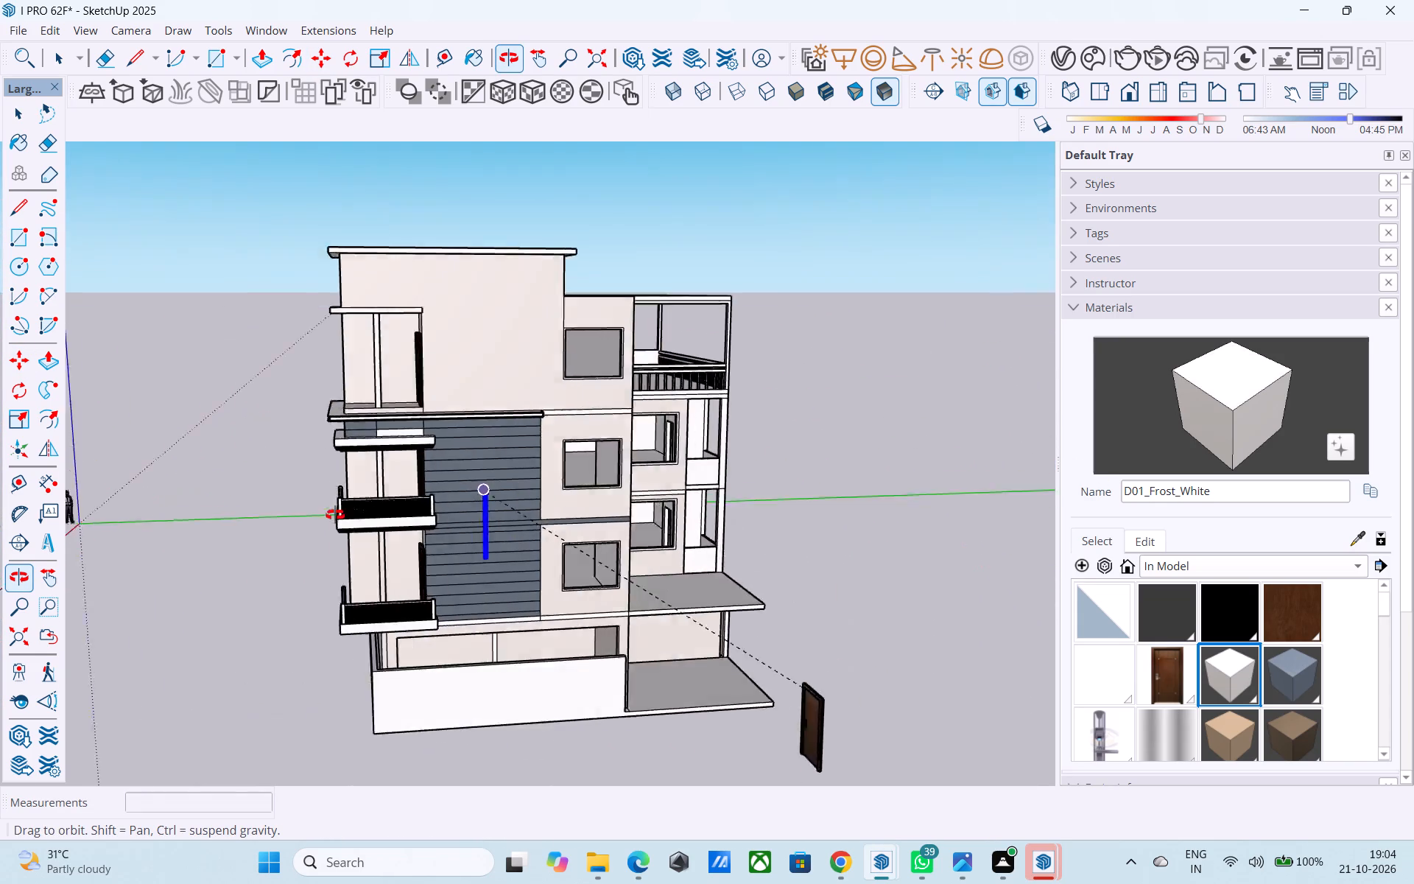
middle_click_drag(335, 515, 708, 535)
key("ctrl+s")
key("space")
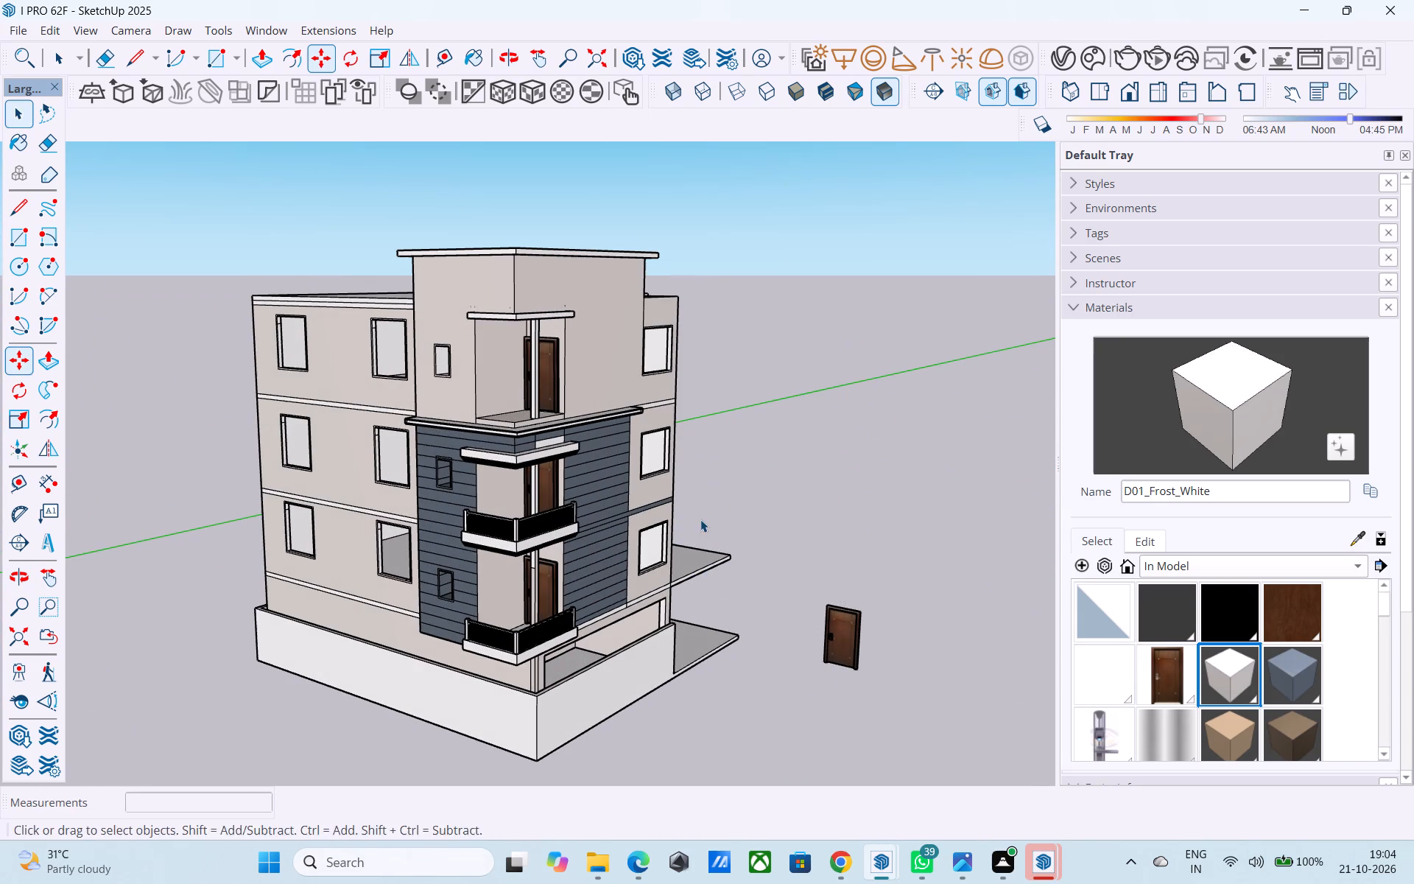
Import the 3D window collection from the Downloads folder and place it in the open space beside the building.
middle_click(700, 519)
left_click(23, 22)
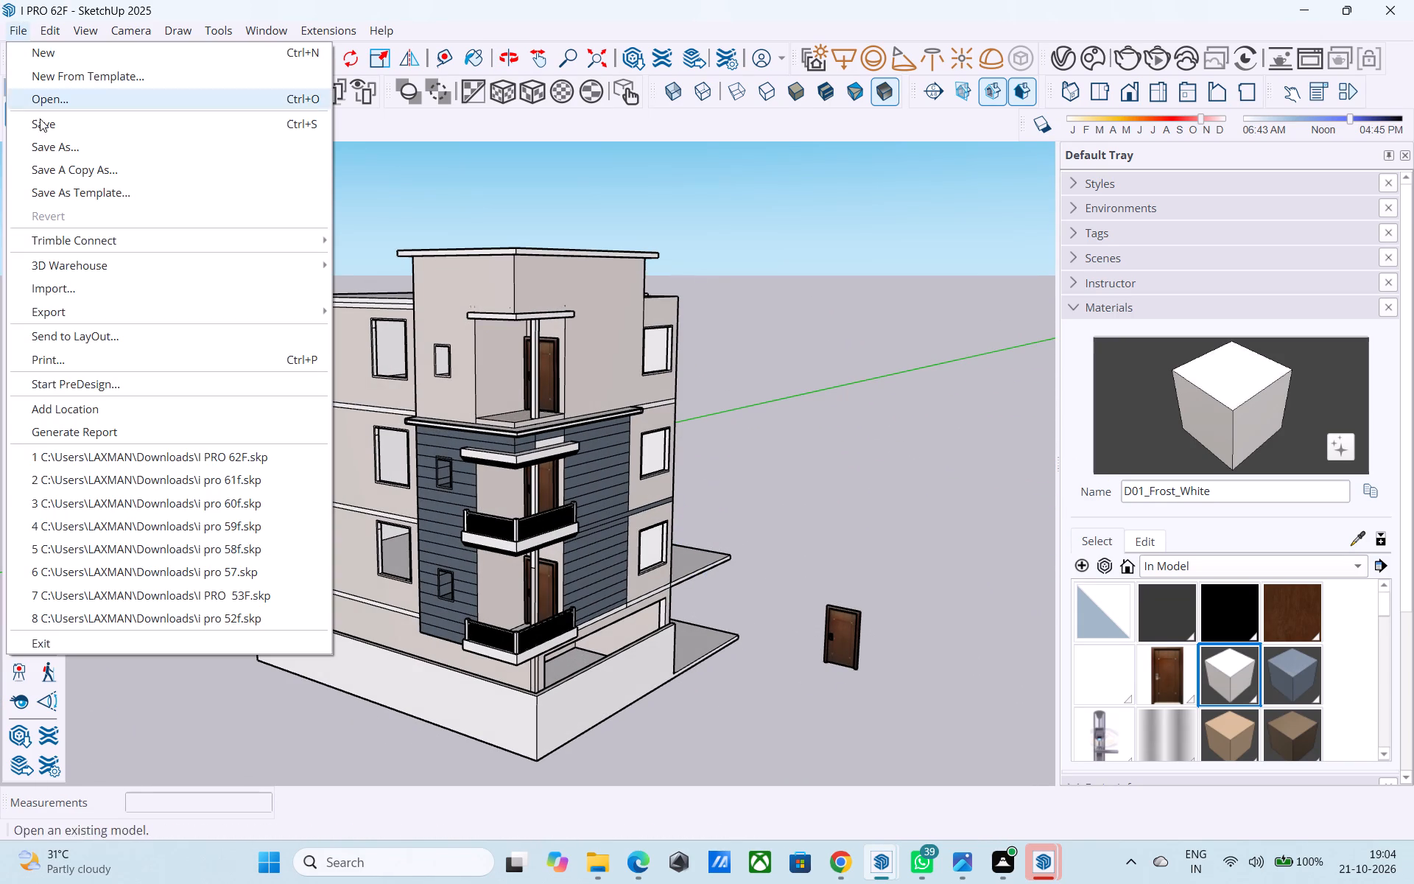
left_click(66, 282)
scroll(273, 330, "down", 7)
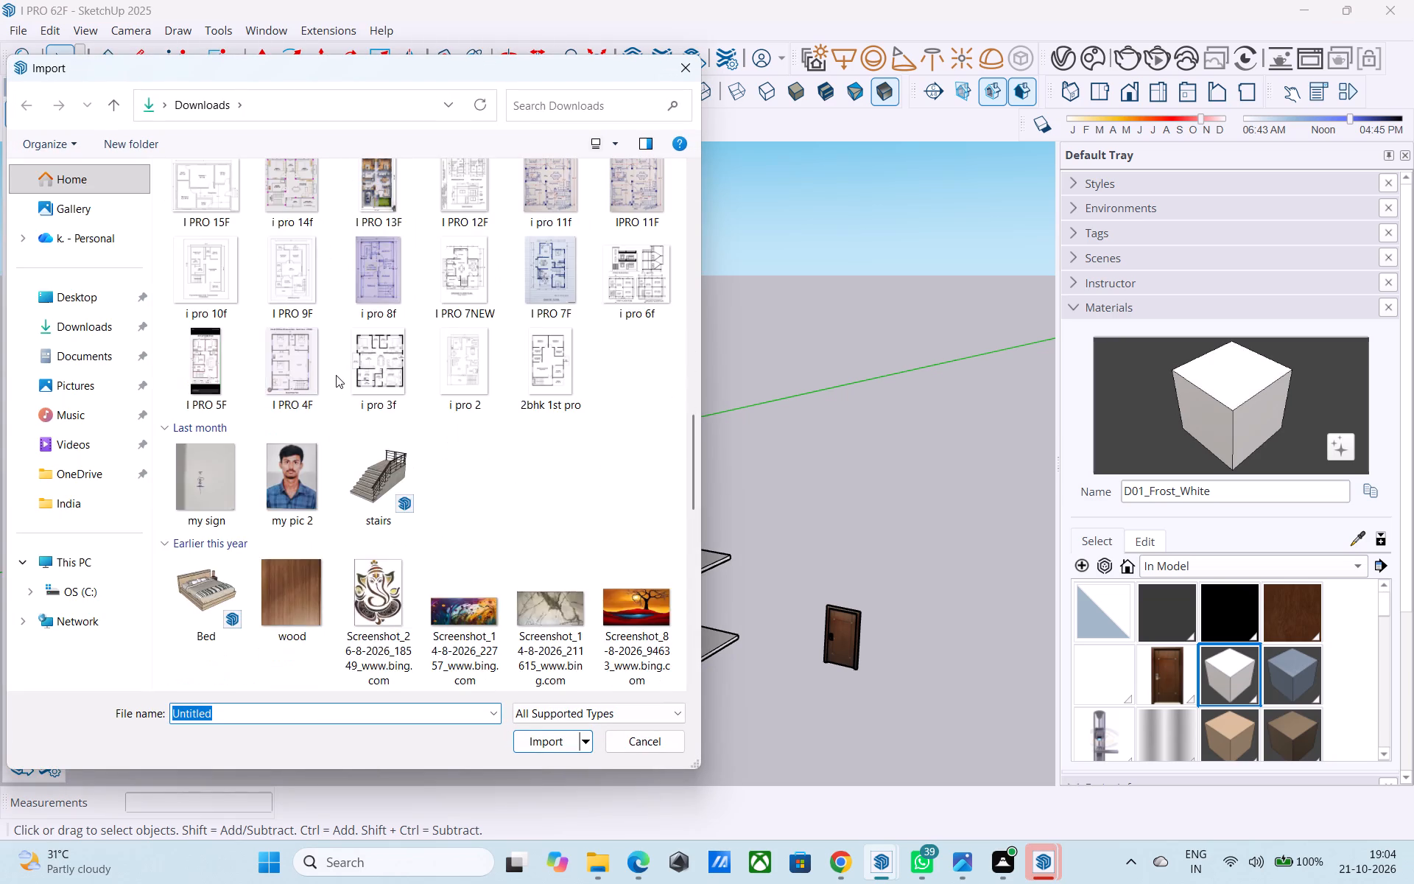
scroll(345, 373, "down", 5)
scroll(393, 348, "up", 2)
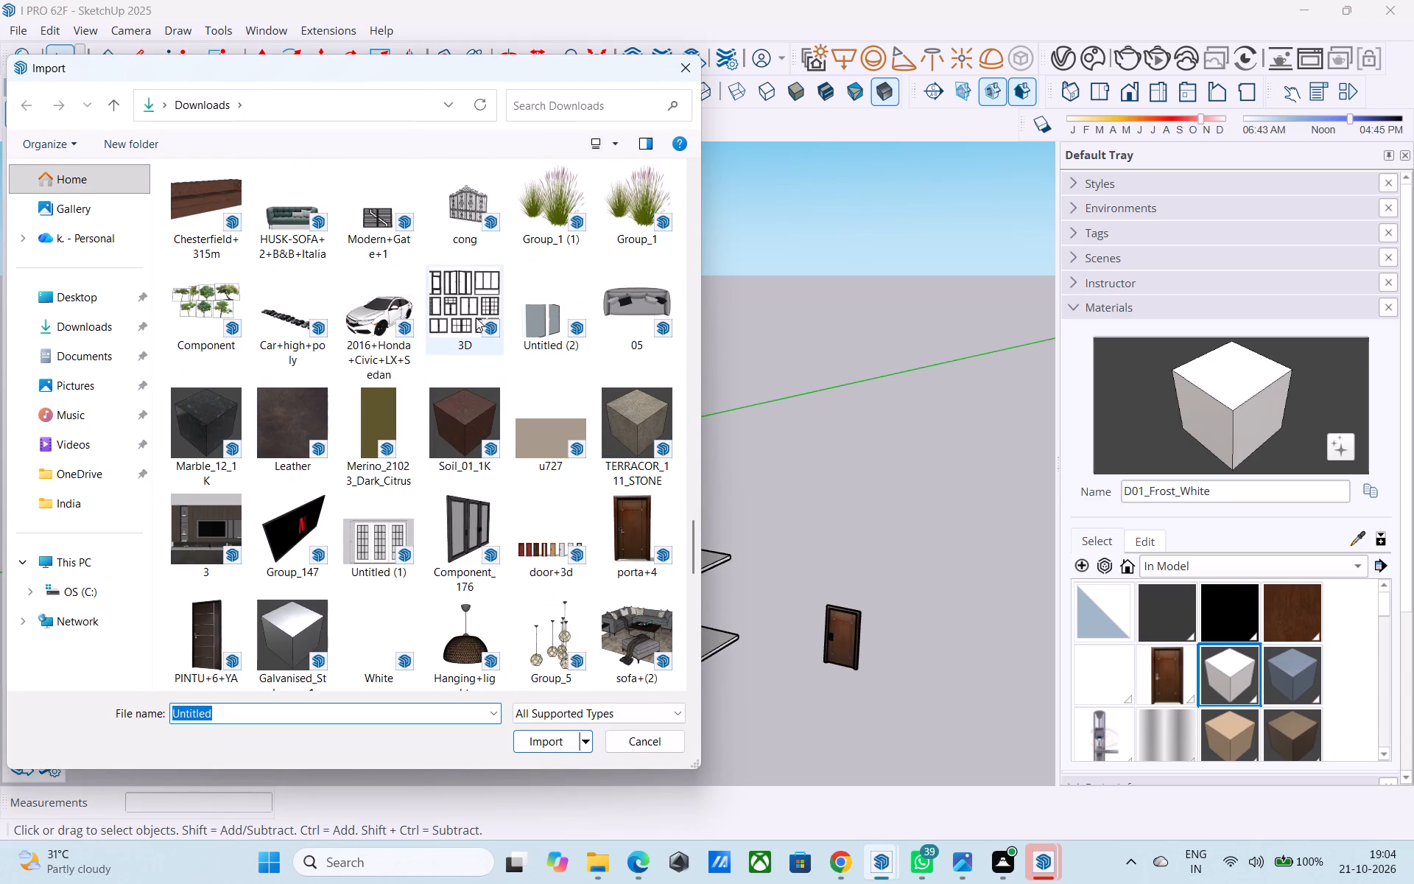
left_click(476, 318)
left_click(562, 738)
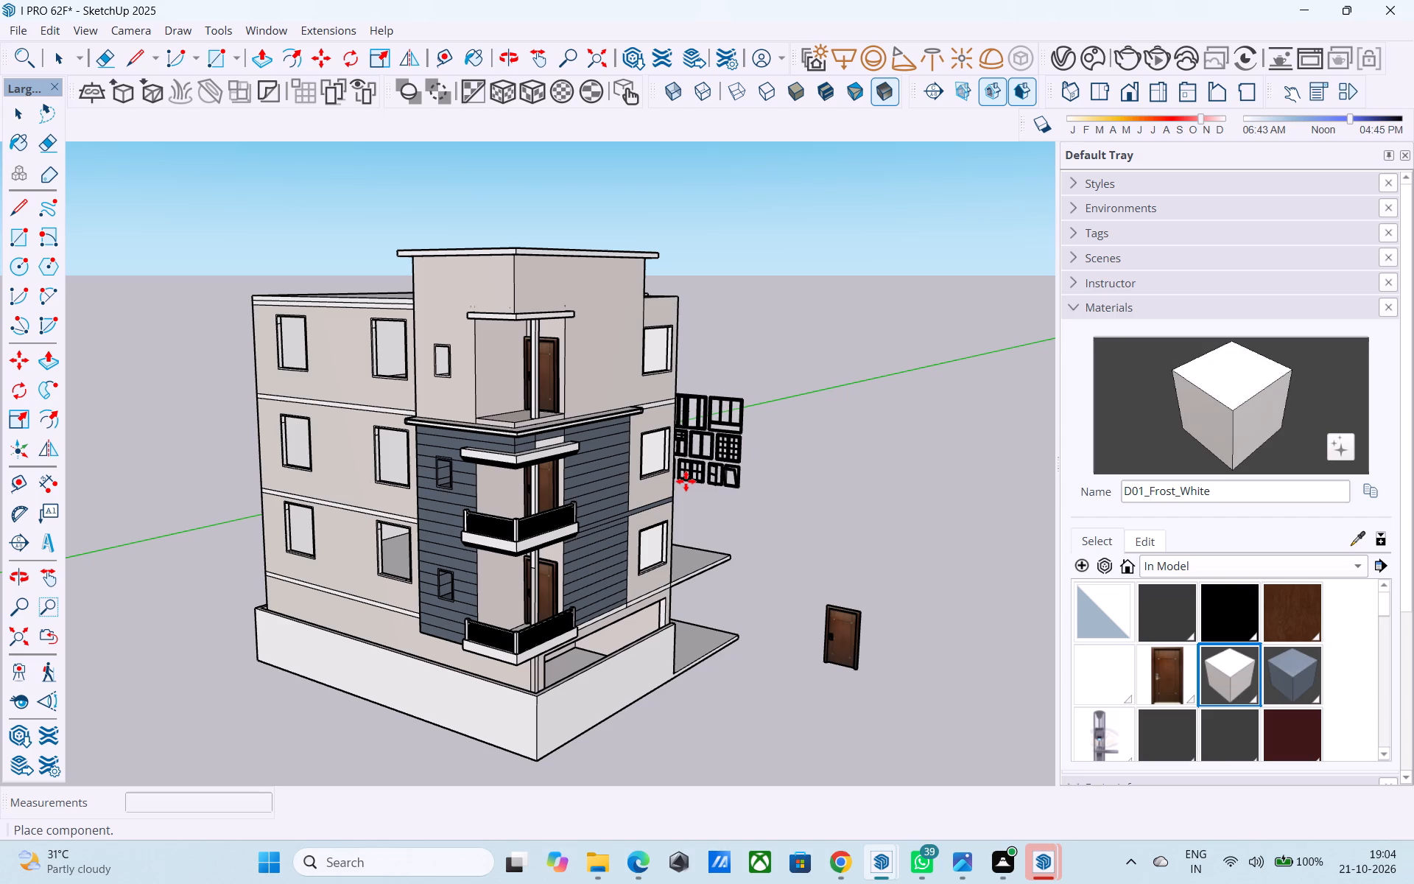
scroll(717, 458, "down", 3)
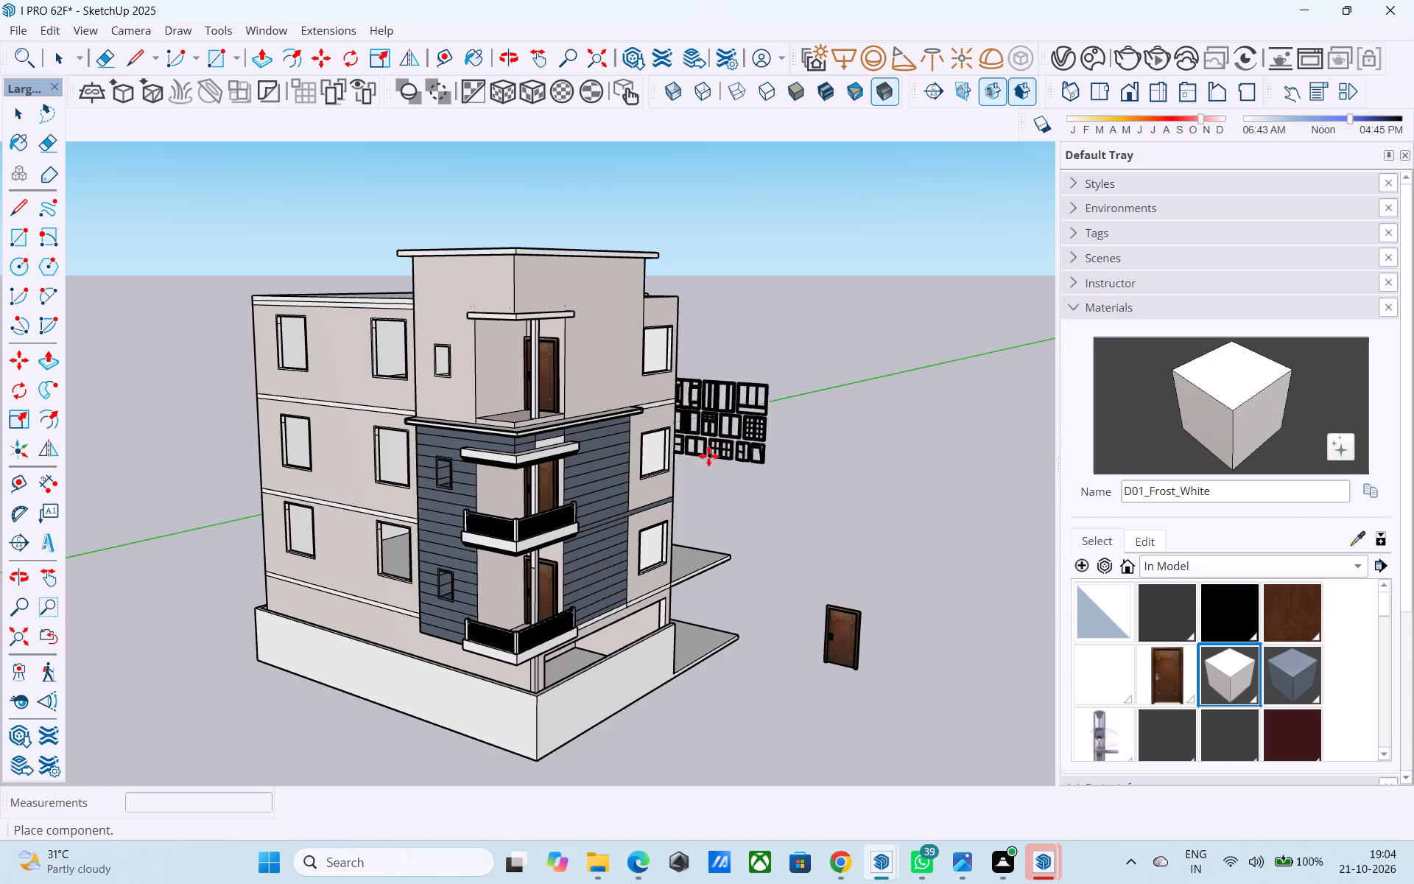
scroll(708, 456, "down", 2)
middle_click_drag(705, 457, 415, 469)
scroll(426, 488, "down", 6)
middle_click_drag(496, 557, 692, 599)
scroll(691, 631, "up", 2)
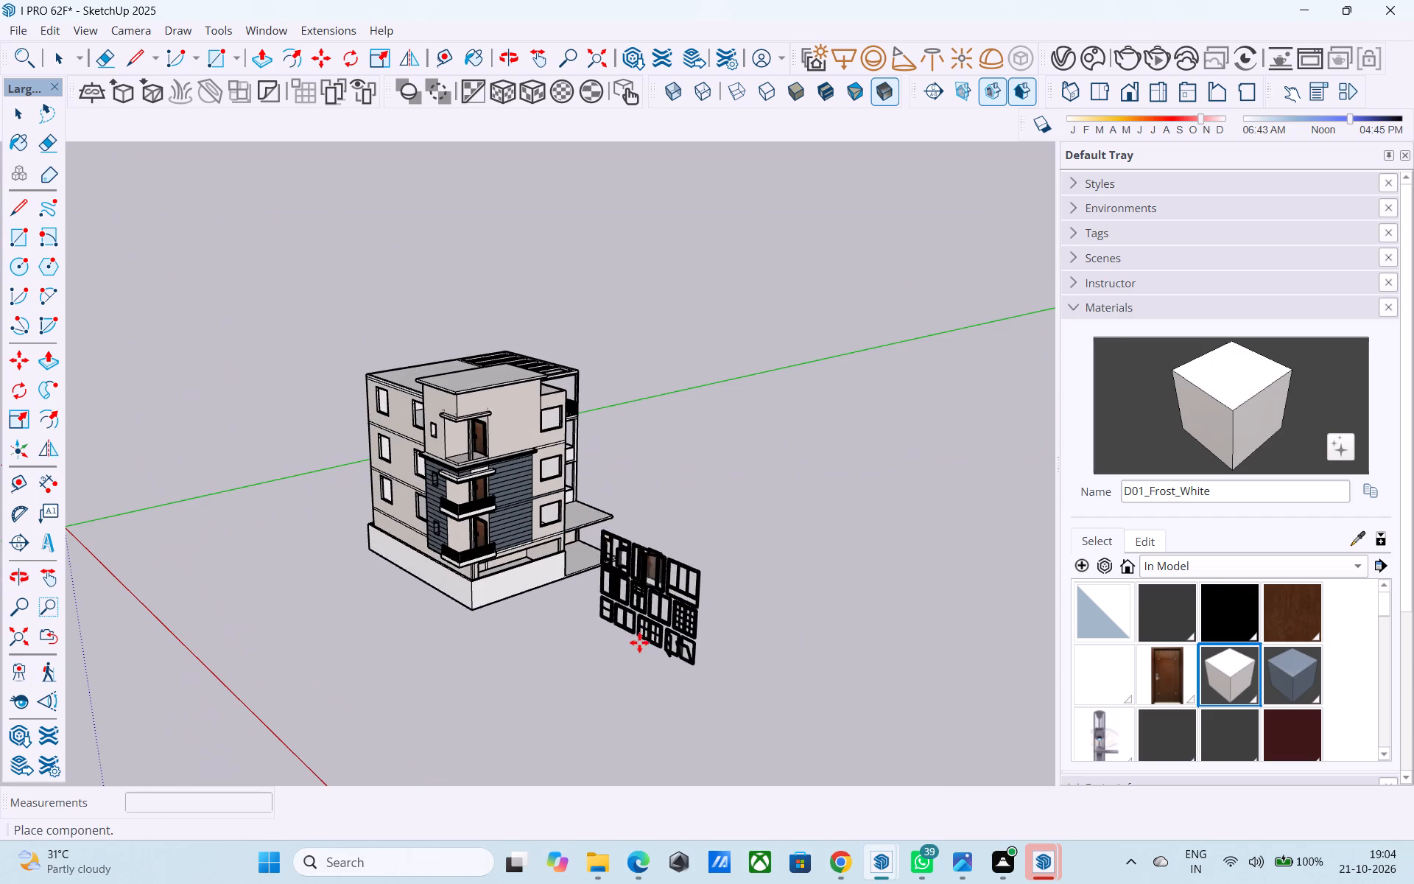
left_click(631, 648)
Explode the imported window collection twice so that each window can be selected on its own.
scroll(629, 627, "up", 12)
key("space")
double_click(625, 587)
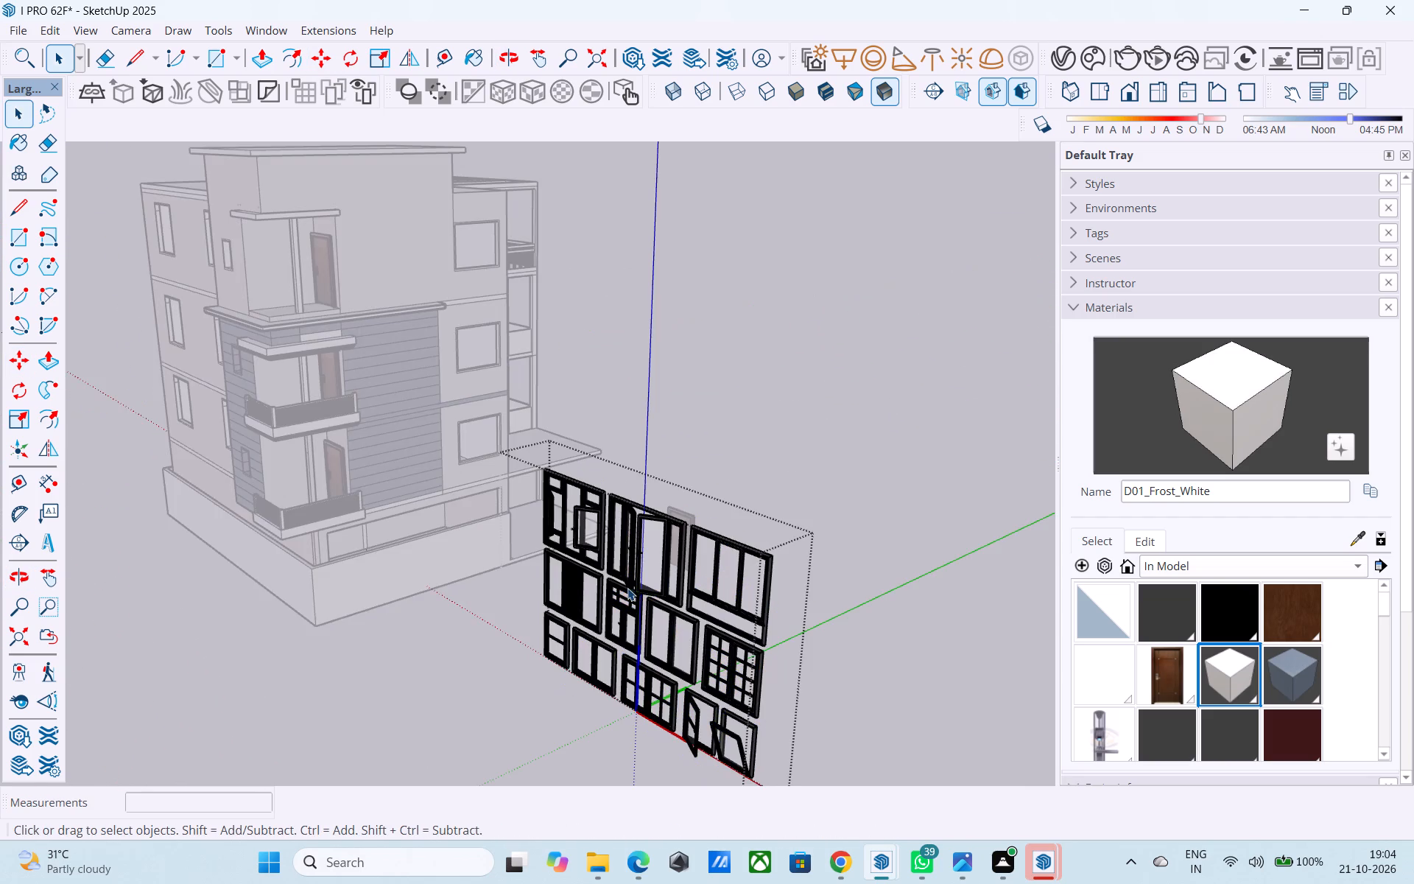
scroll(639, 555, "down", 2)
left_click(676, 453)
left_click(647, 555)
right_click(645, 559)
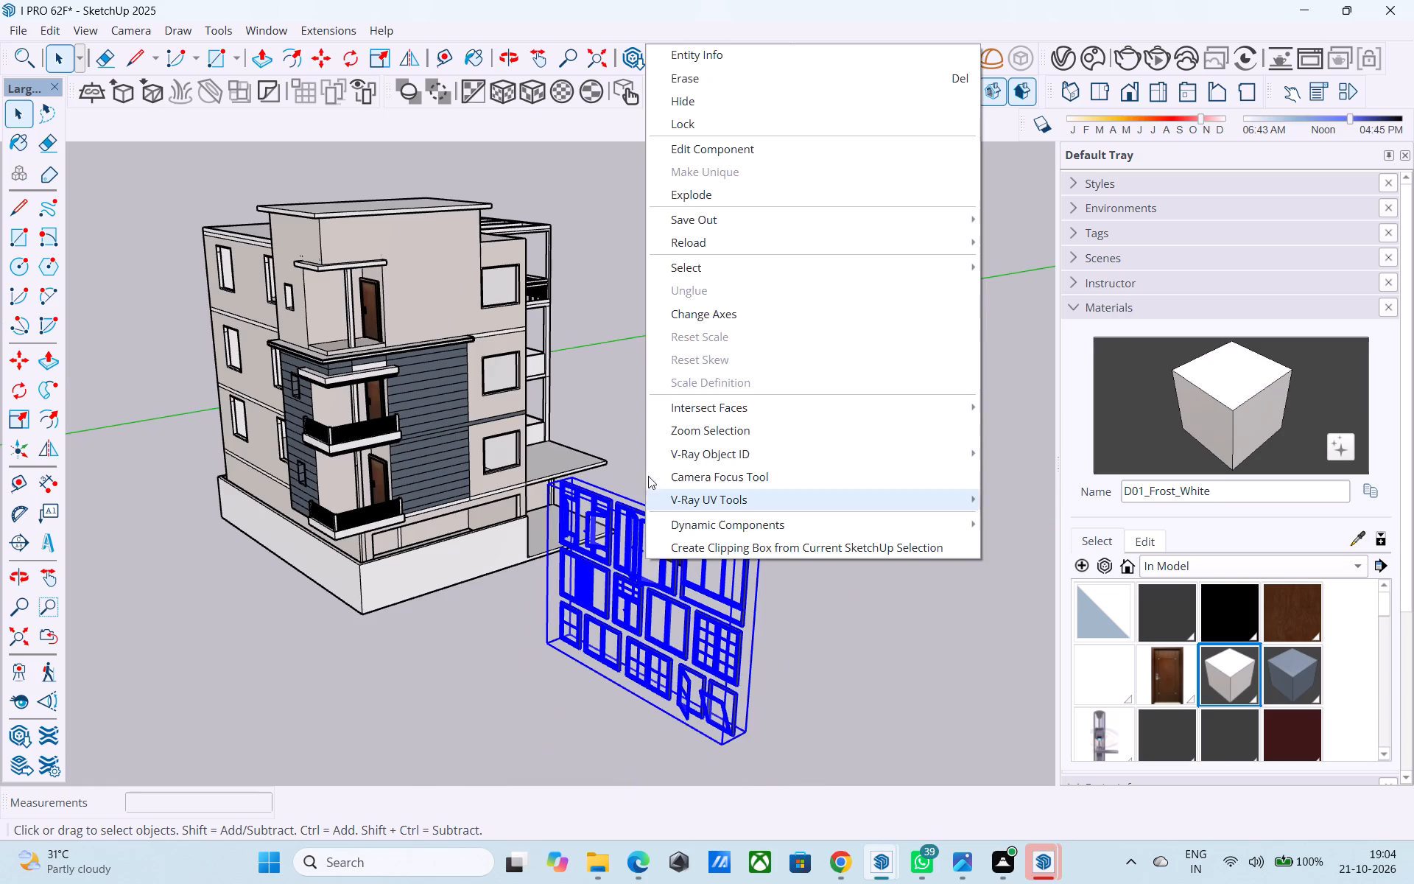
left_click(686, 199)
left_click(627, 560)
right_click(627, 552)
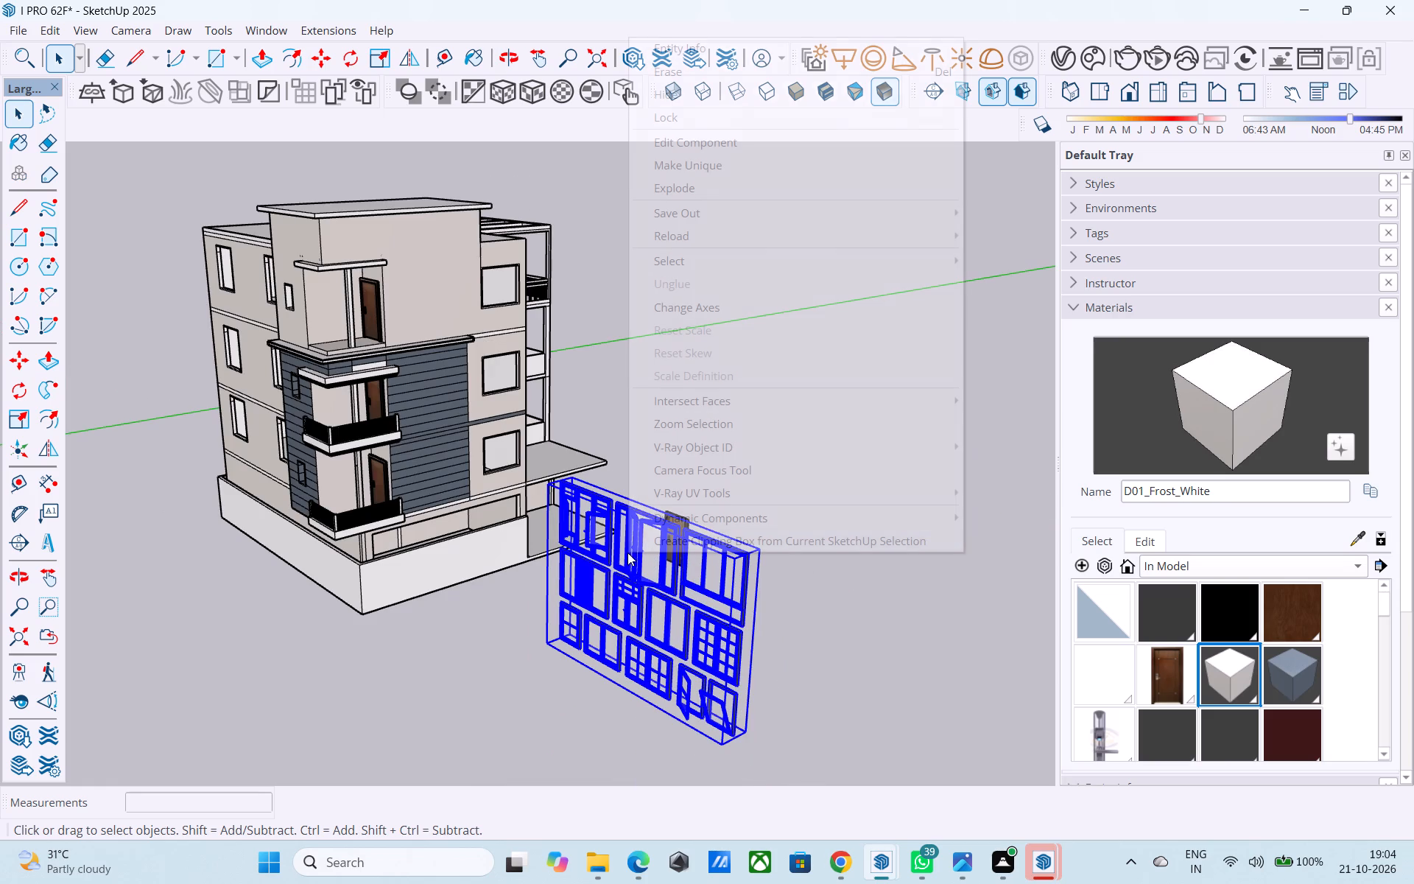
left_click(680, 188)
left_click_drag(751, 414, 753, 407)
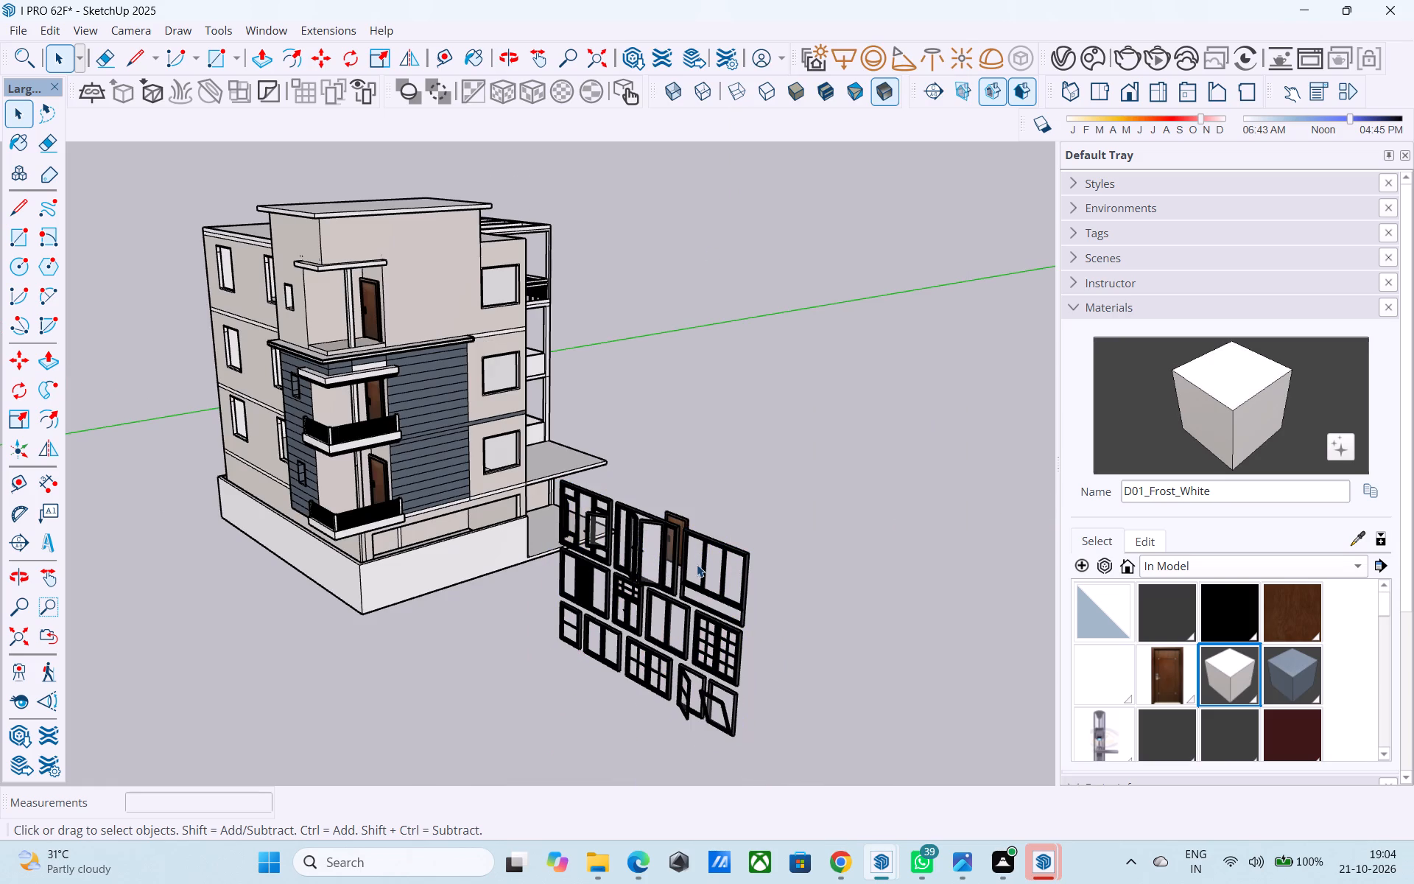
Copy the eight-pane double-casement window by its upper corner to the top-floor opening farthest from the blue-clad corner block.
left_click(669, 633)
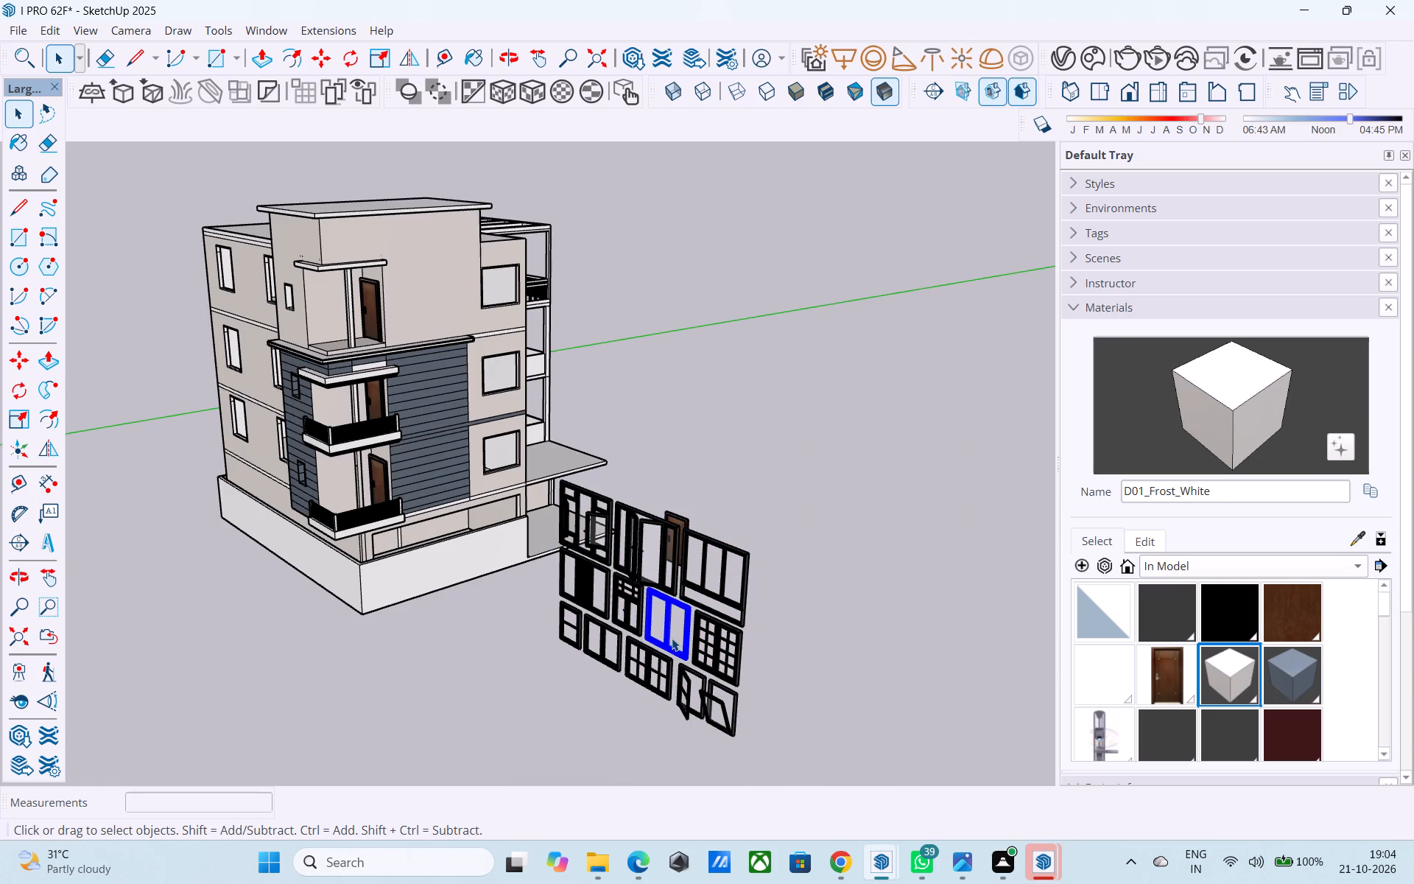
middle_click_drag(672, 636, 763, 578)
scroll(763, 578, "up", 3)
middle_click_drag(738, 575, 887, 538)
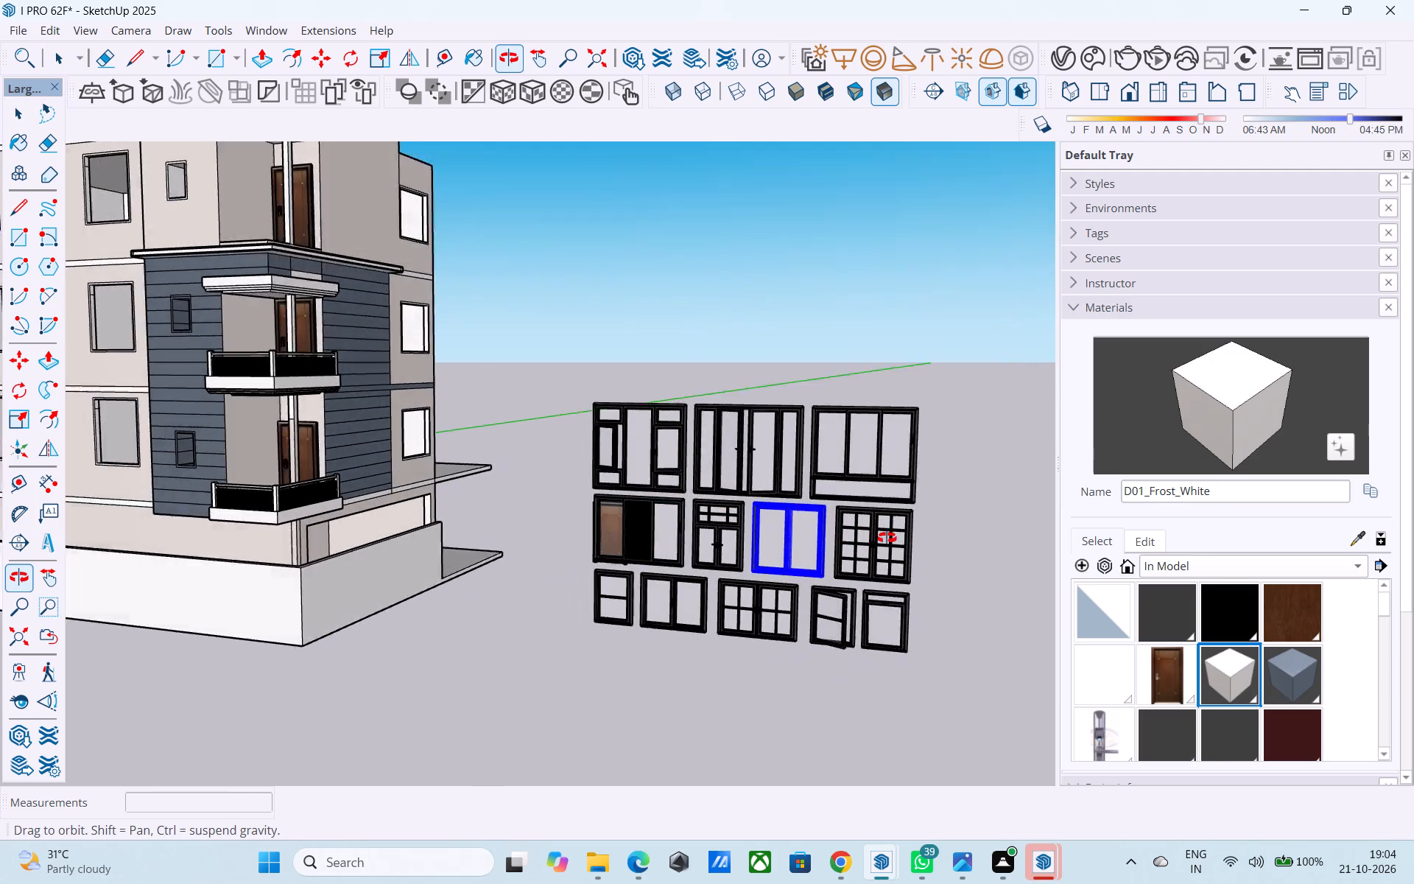
middle_click_drag(887, 538, 927, 572)
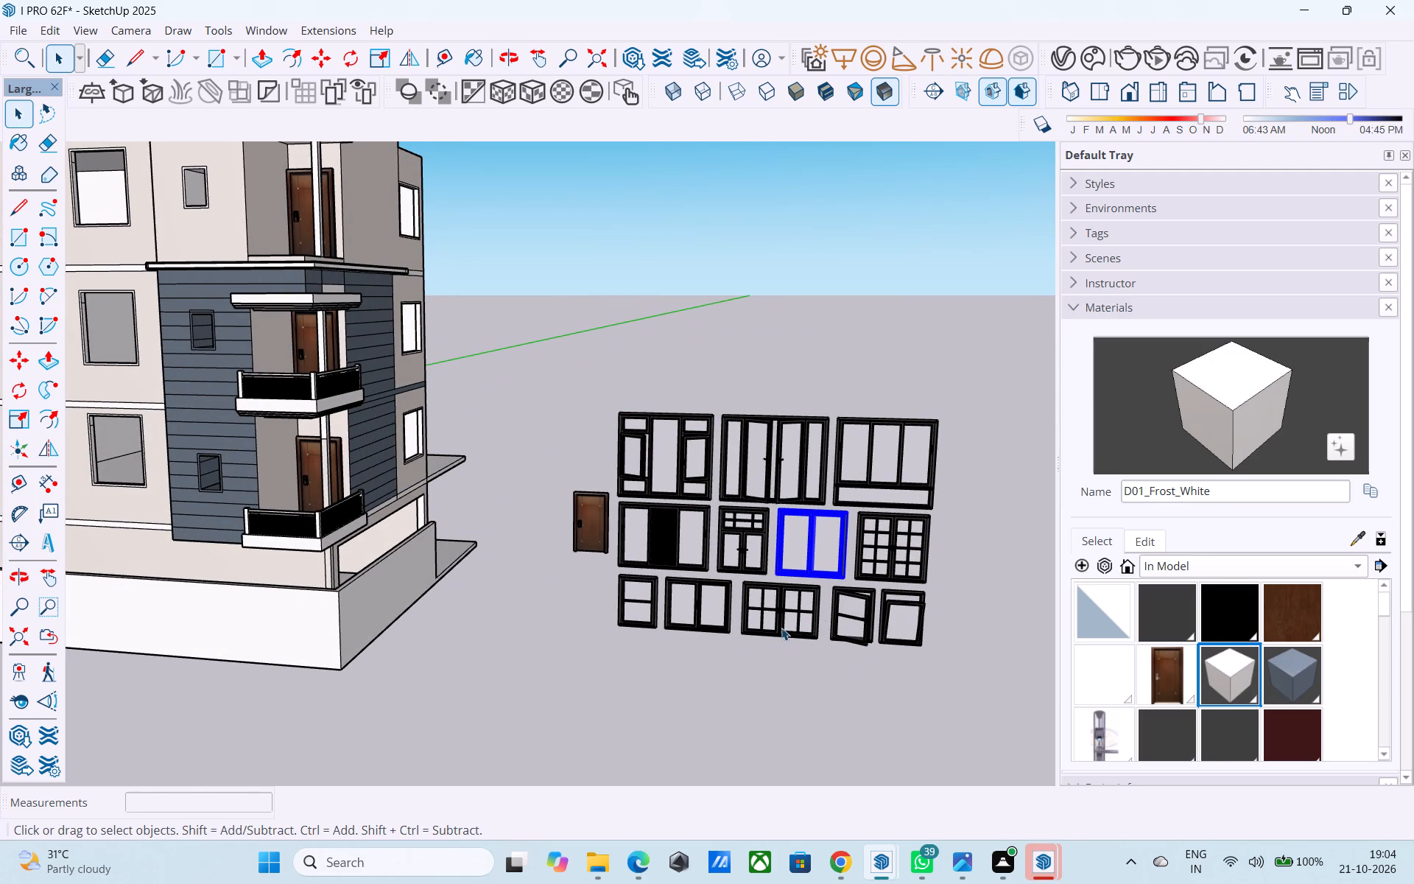
left_click(761, 608)
key("m")
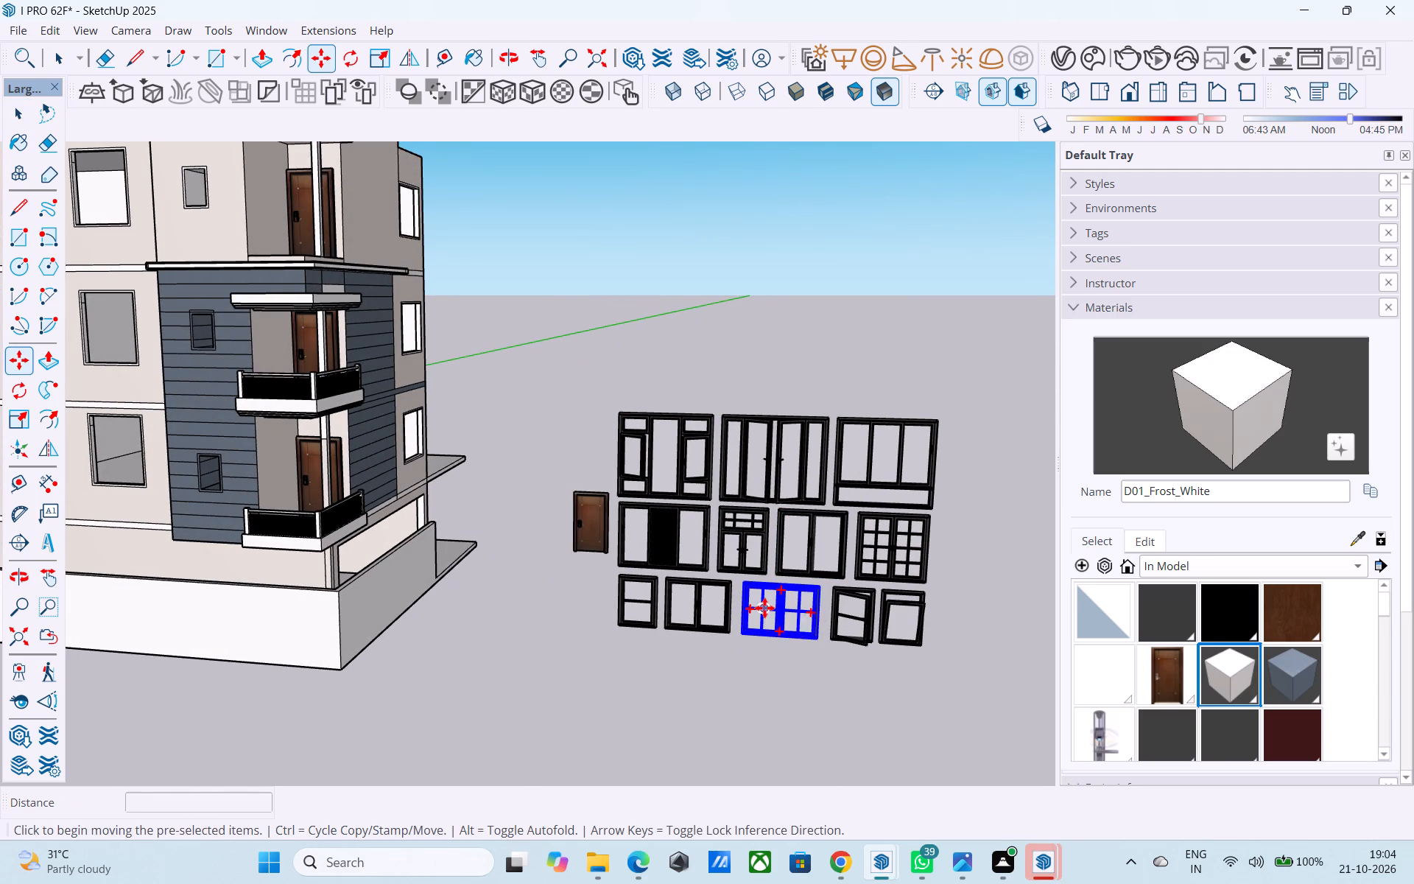
scroll(761, 600, "up", 15)
middle_click_drag(708, 561, 797, 651)
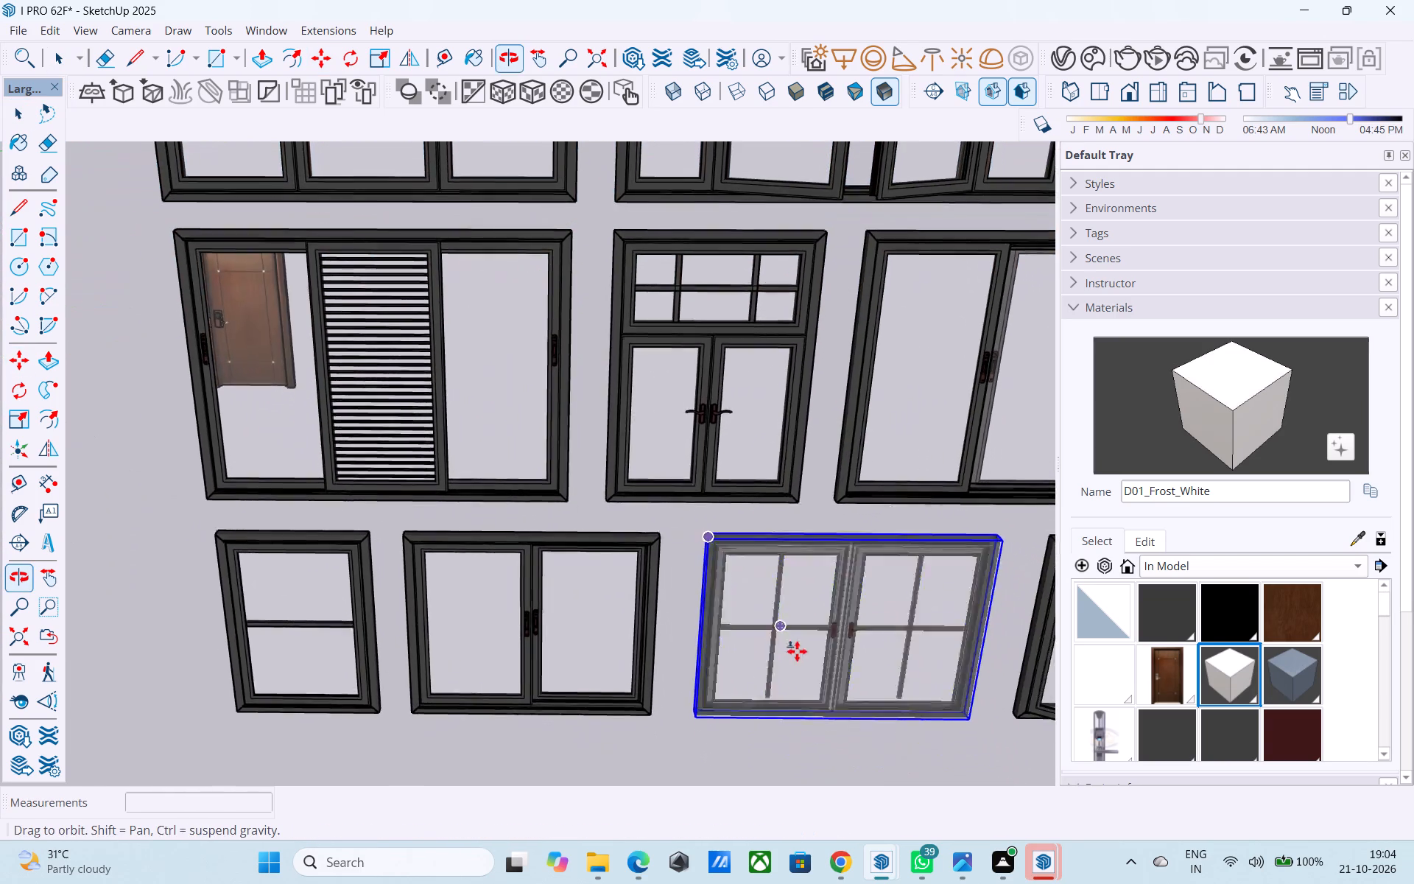
middle_click_drag(797, 651, 797, 650)
scroll(722, 582, "up", 7)
left_click(683, 493)
scroll(692, 457, "down", 8)
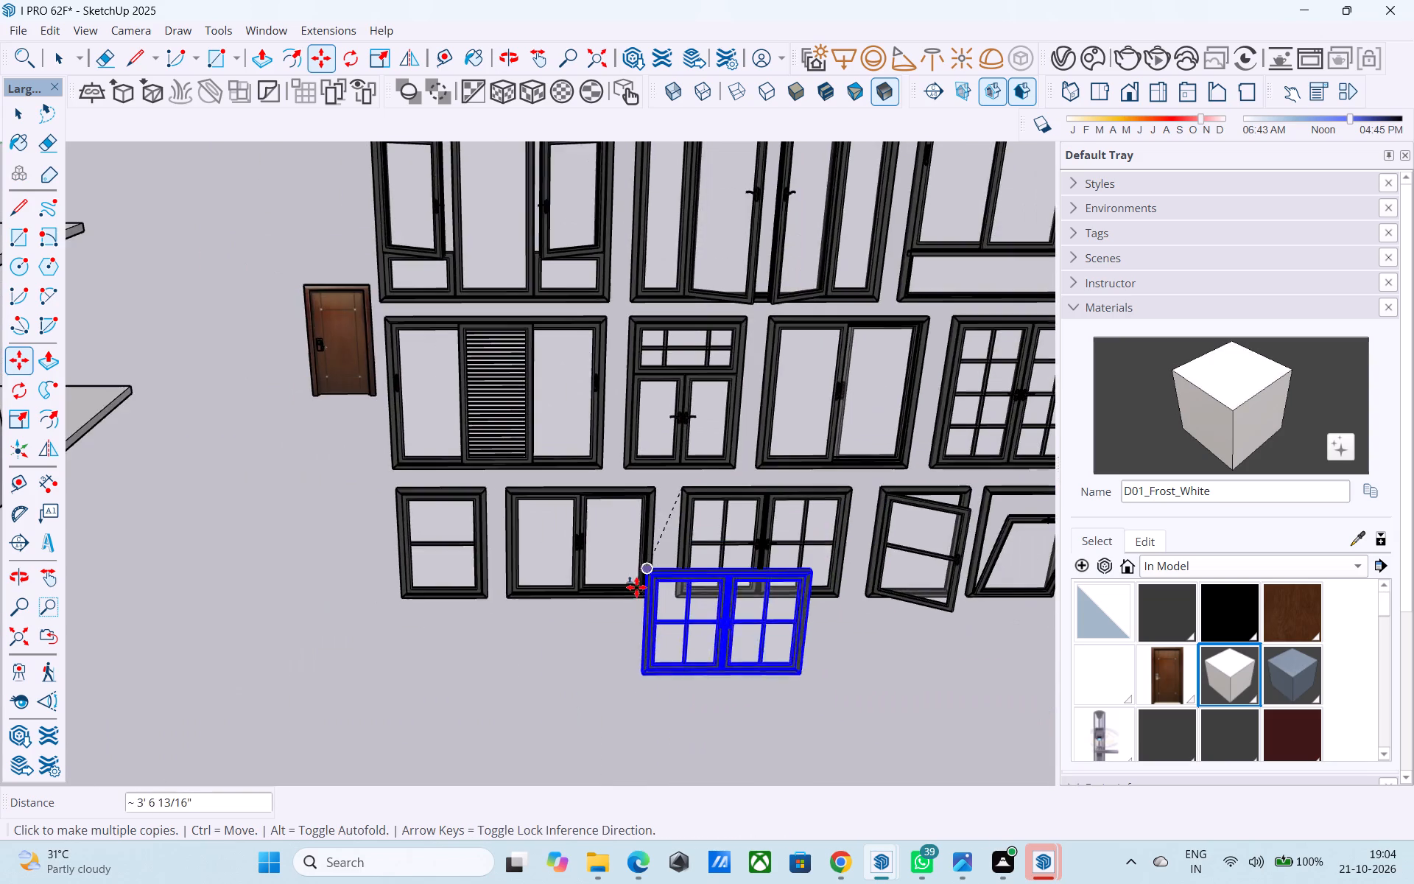
scroll(636, 587, "down", 6)
scroll(669, 536, "down", 9)
middle_click_drag(534, 485, 754, 483)
scroll(781, 459, "down", 5)
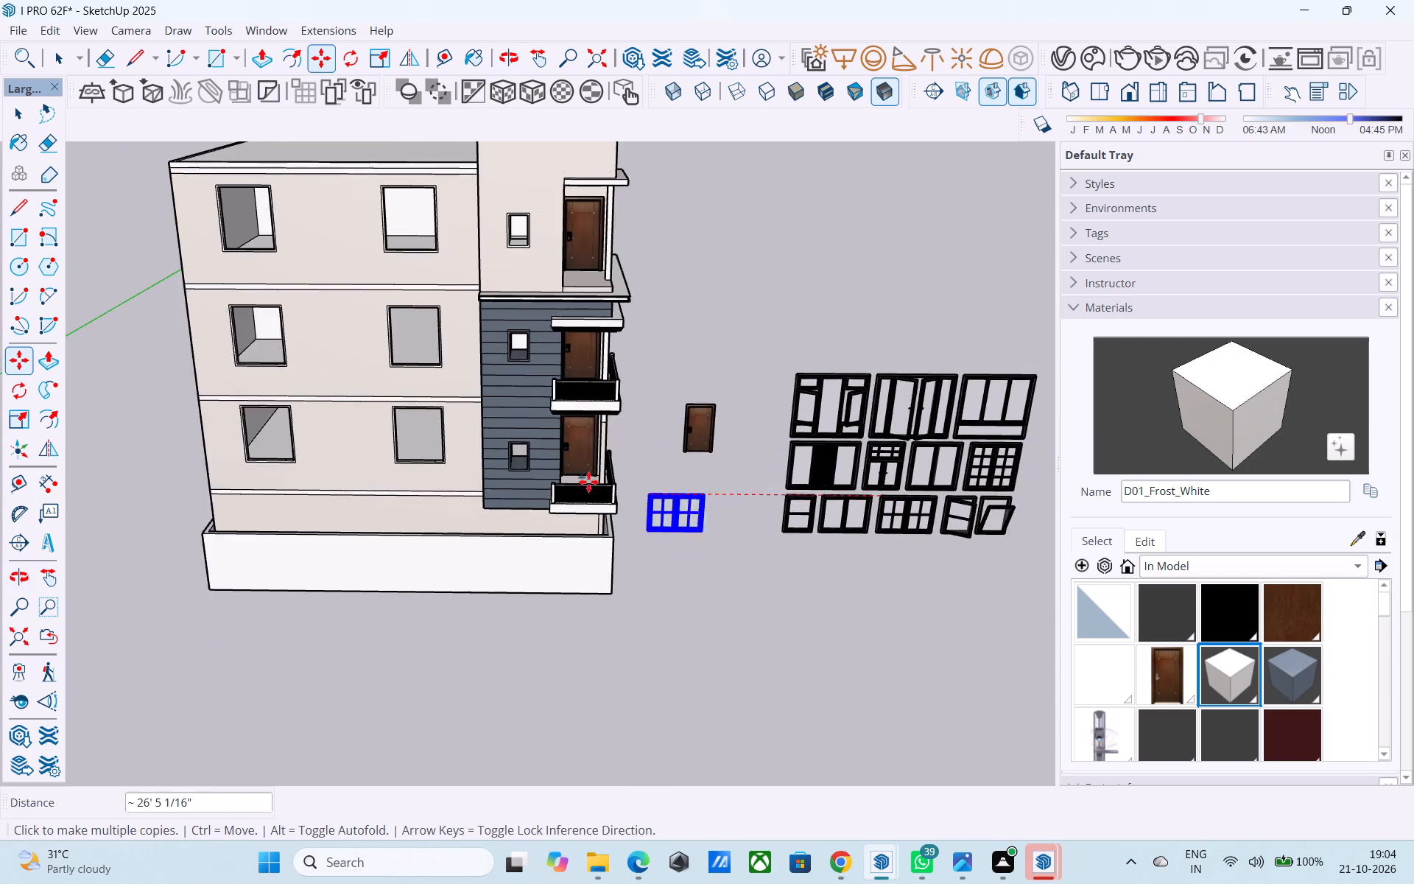
middle_click_drag(562, 474, 779, 611)
scroll(470, 362, "up", 9)
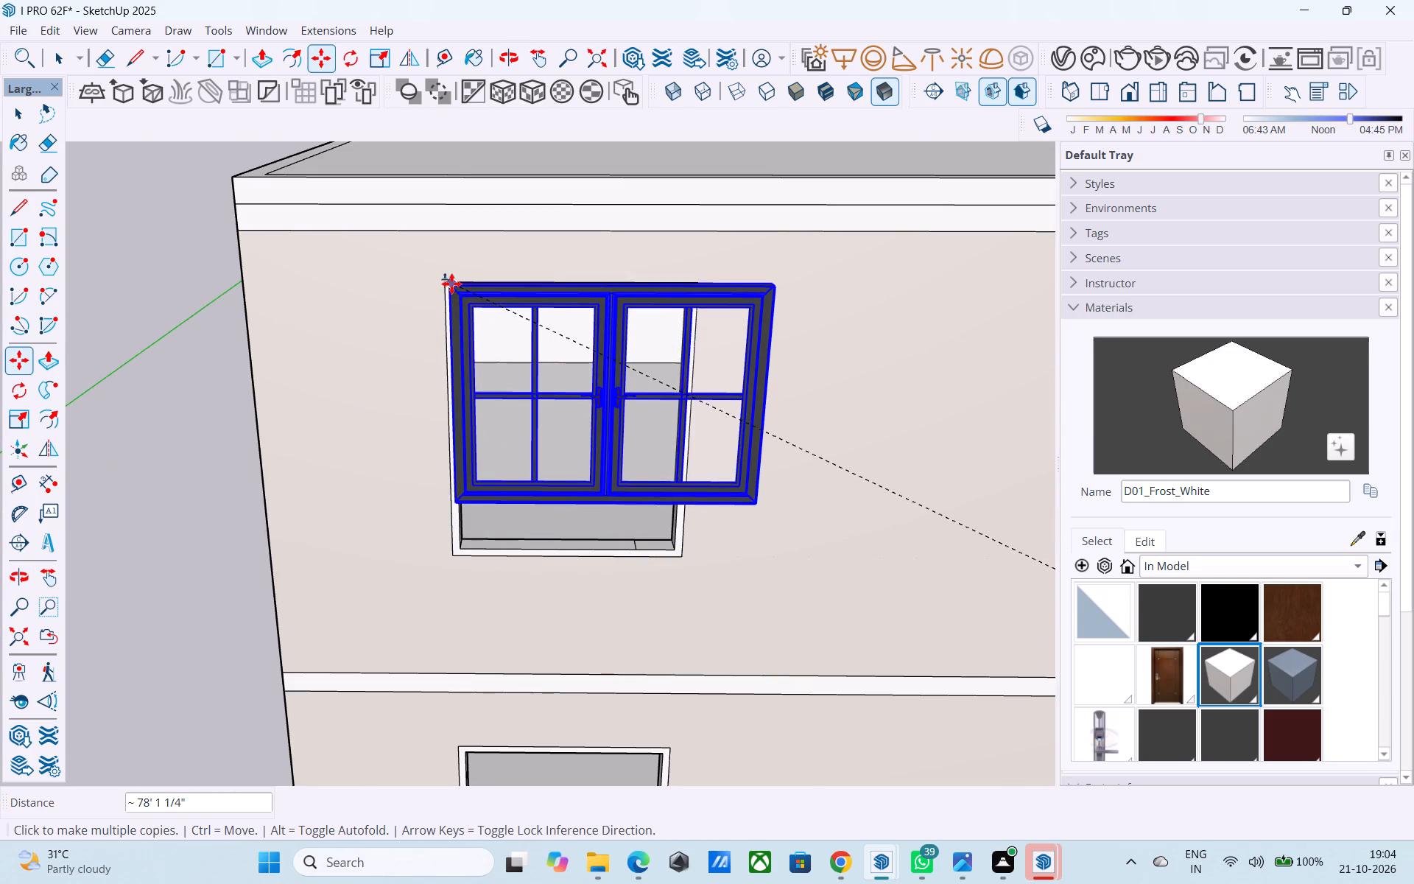
left_click(446, 280)
Place further copies of the casement window at the upper corners of the two openings directly beneath.
middle_click_drag(501, 556, 458, 261, "shift")
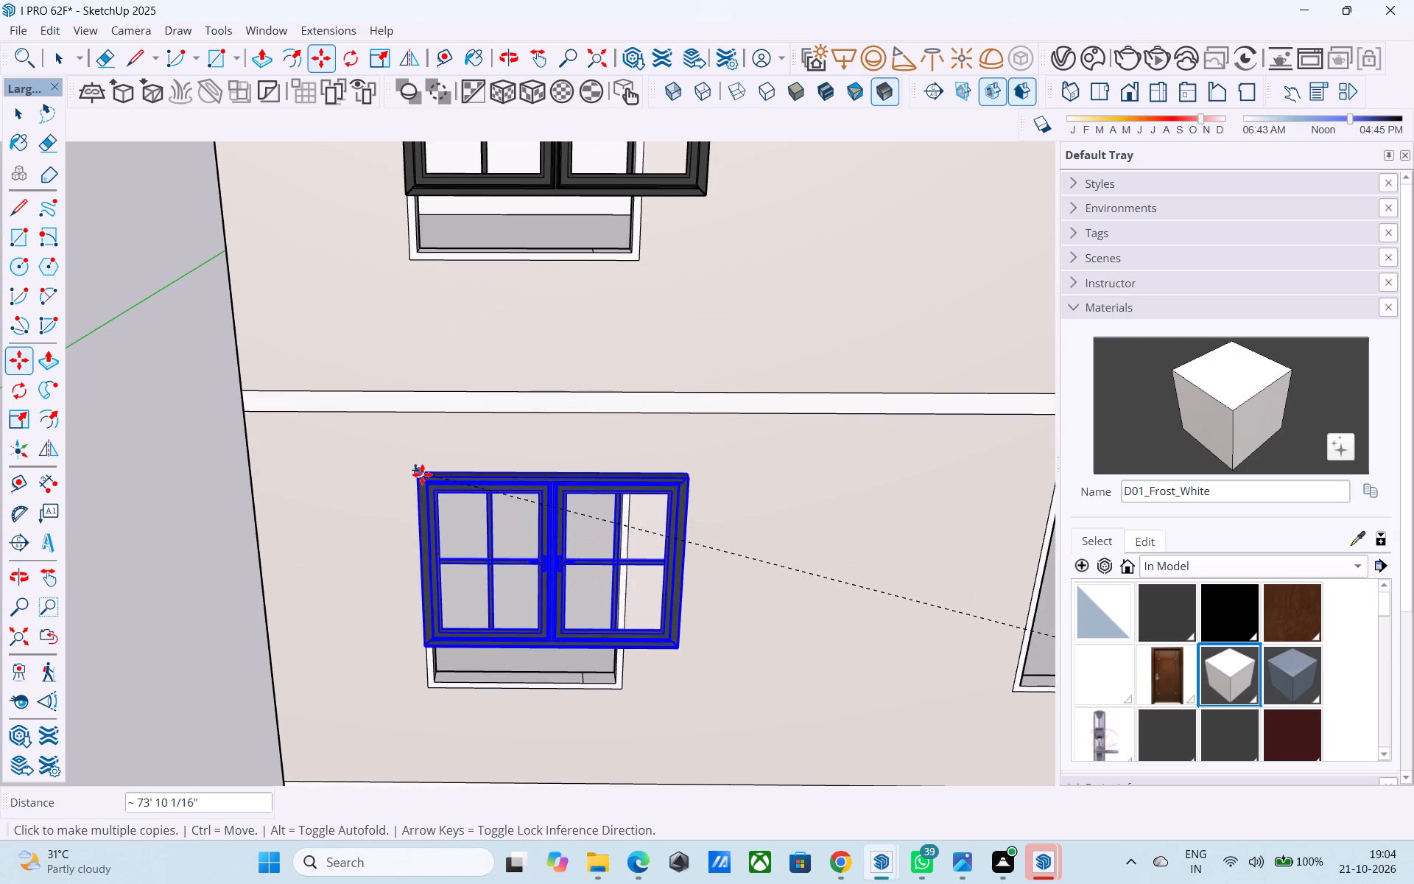
left_click(422, 474)
middle_click_drag(463, 602, 457, 196)
scroll(457, 196, "up", 1, "shift")
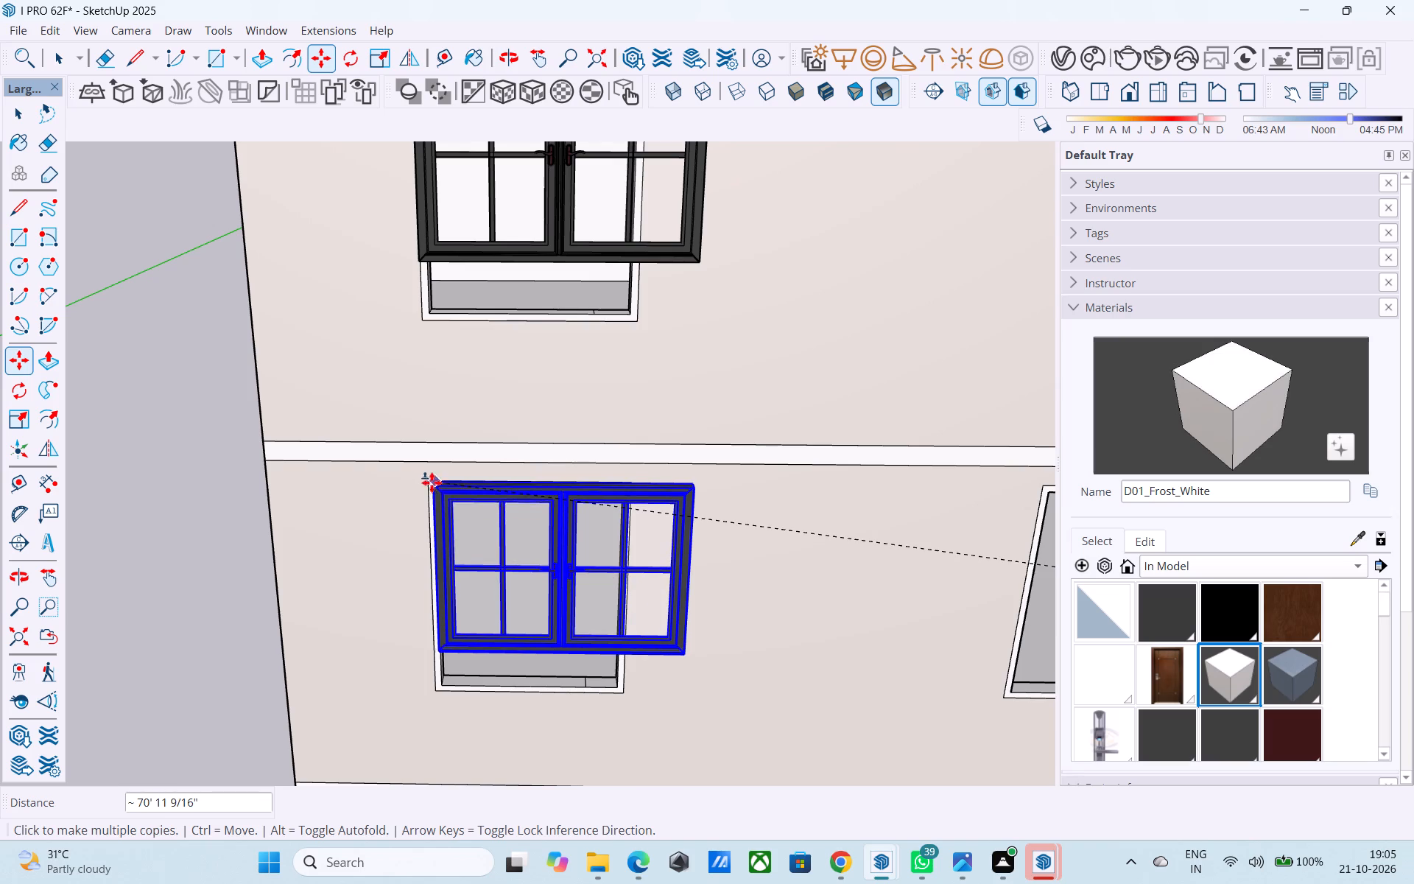
middle_click_drag(432, 487, 412, 429)
scroll(421, 441, "up", 5)
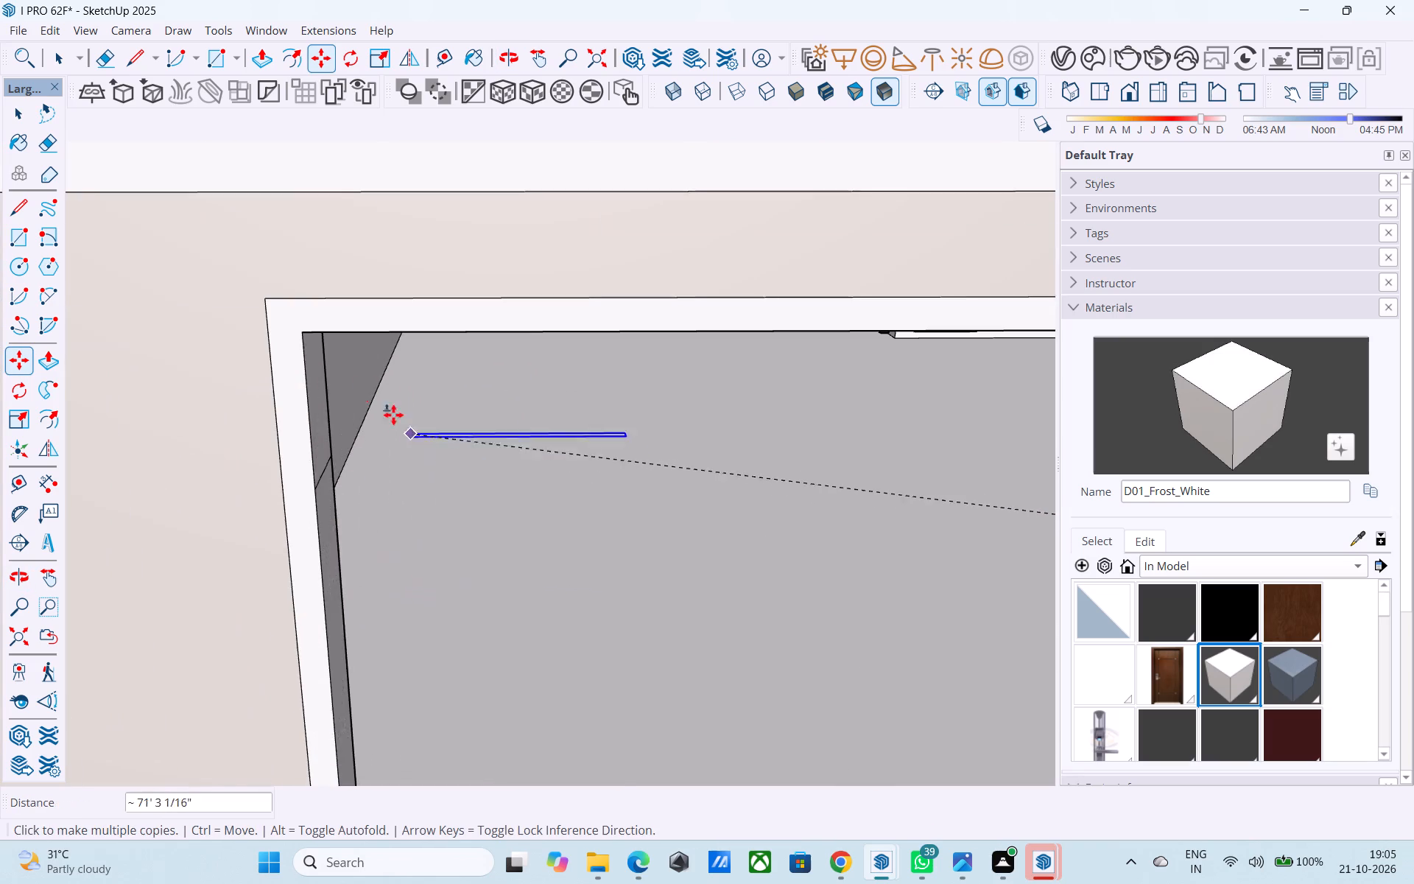
left_click(272, 293)
Place casement window copies in the three openings of the adjacent column, working from the lowest floor up to the top.
scroll(278, 250, "down", 17)
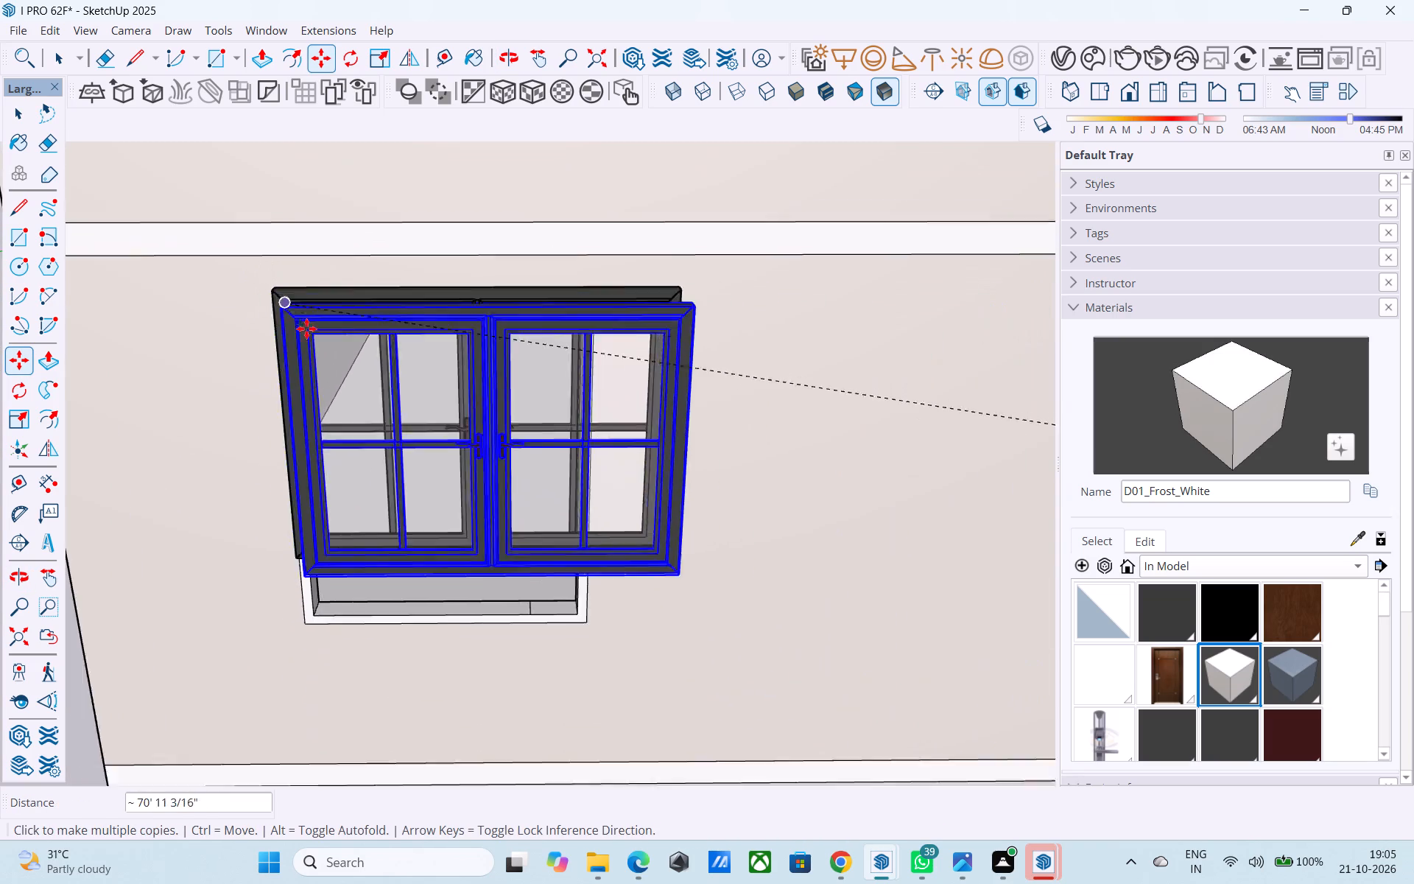
scroll(306, 329, "down", 7)
middle_click_drag(566, 245, 169, 374, "shift")
scroll(579, 429, "up", 5)
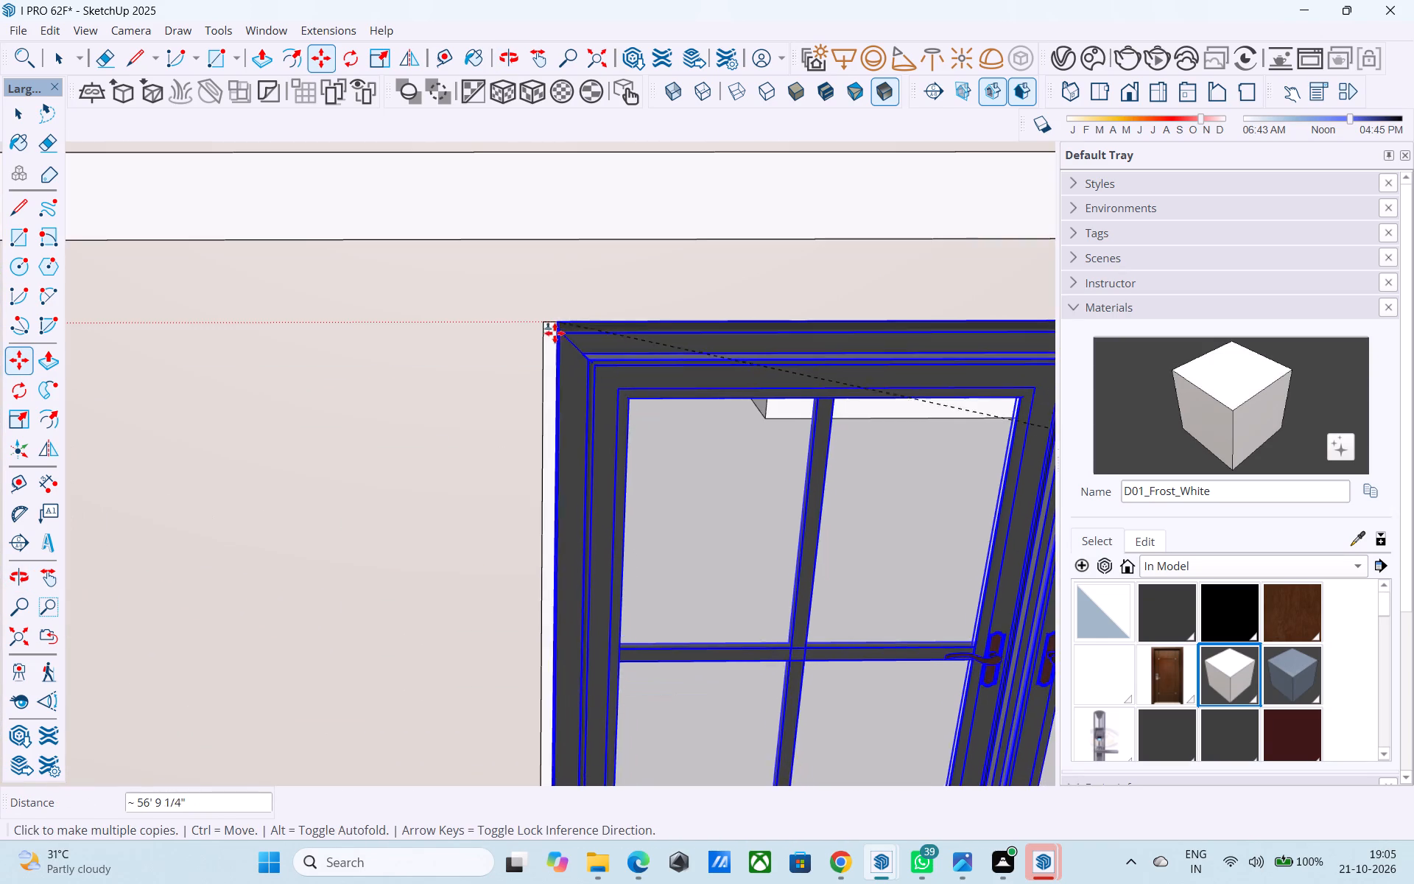
left_click(548, 329)
scroll(544, 310, "down", 6)
middle_click_drag(543, 331, 503, 710)
scroll(545, 522, "down", 6)
middle_click_drag(569, 349, 552, 618, "shift")
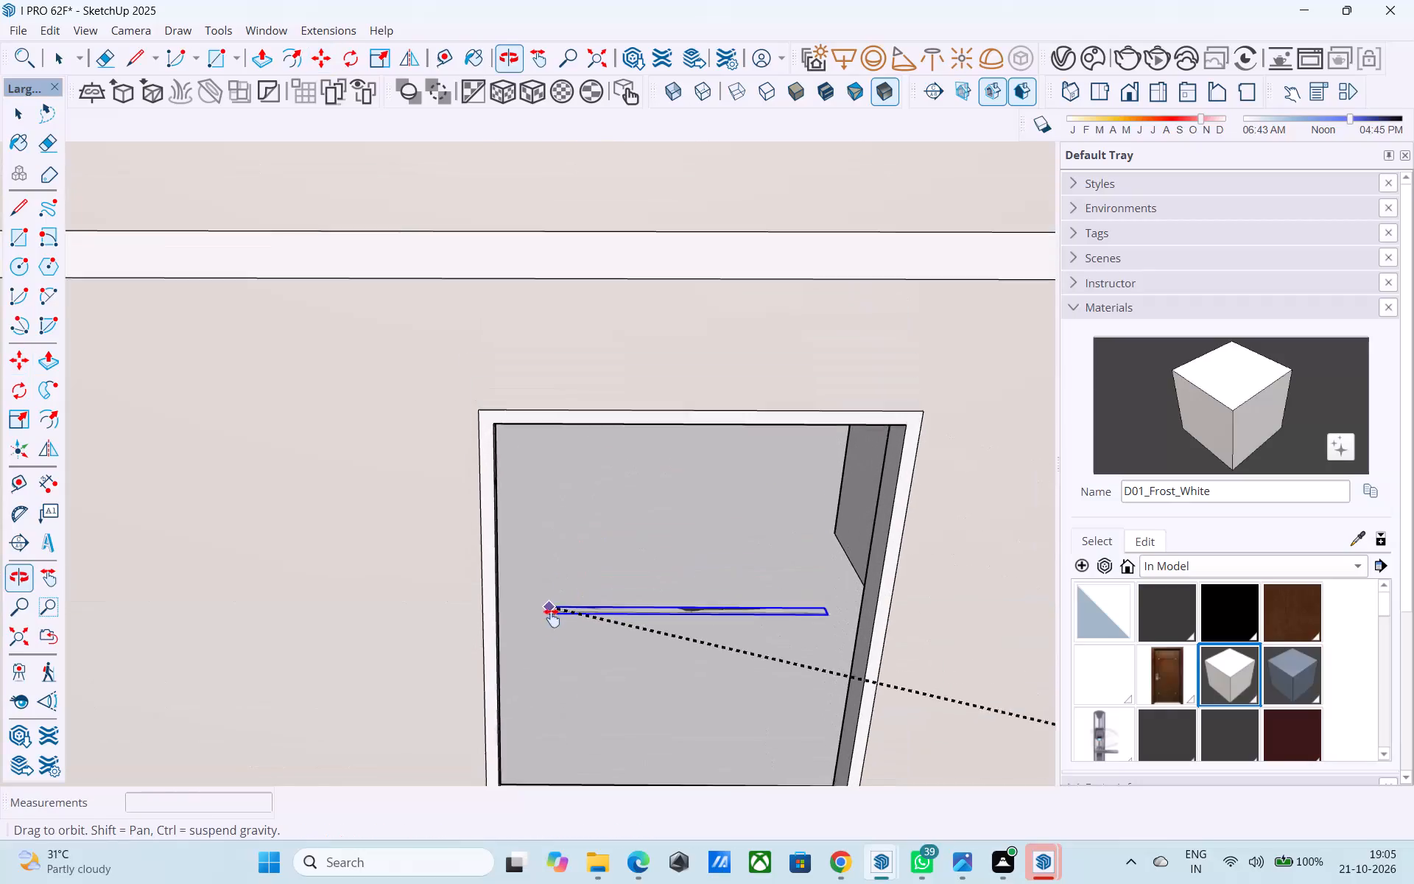
middle_click_drag(552, 618, 552, 622, "shift")
left_click(487, 441)
scroll(485, 325, "down", 9)
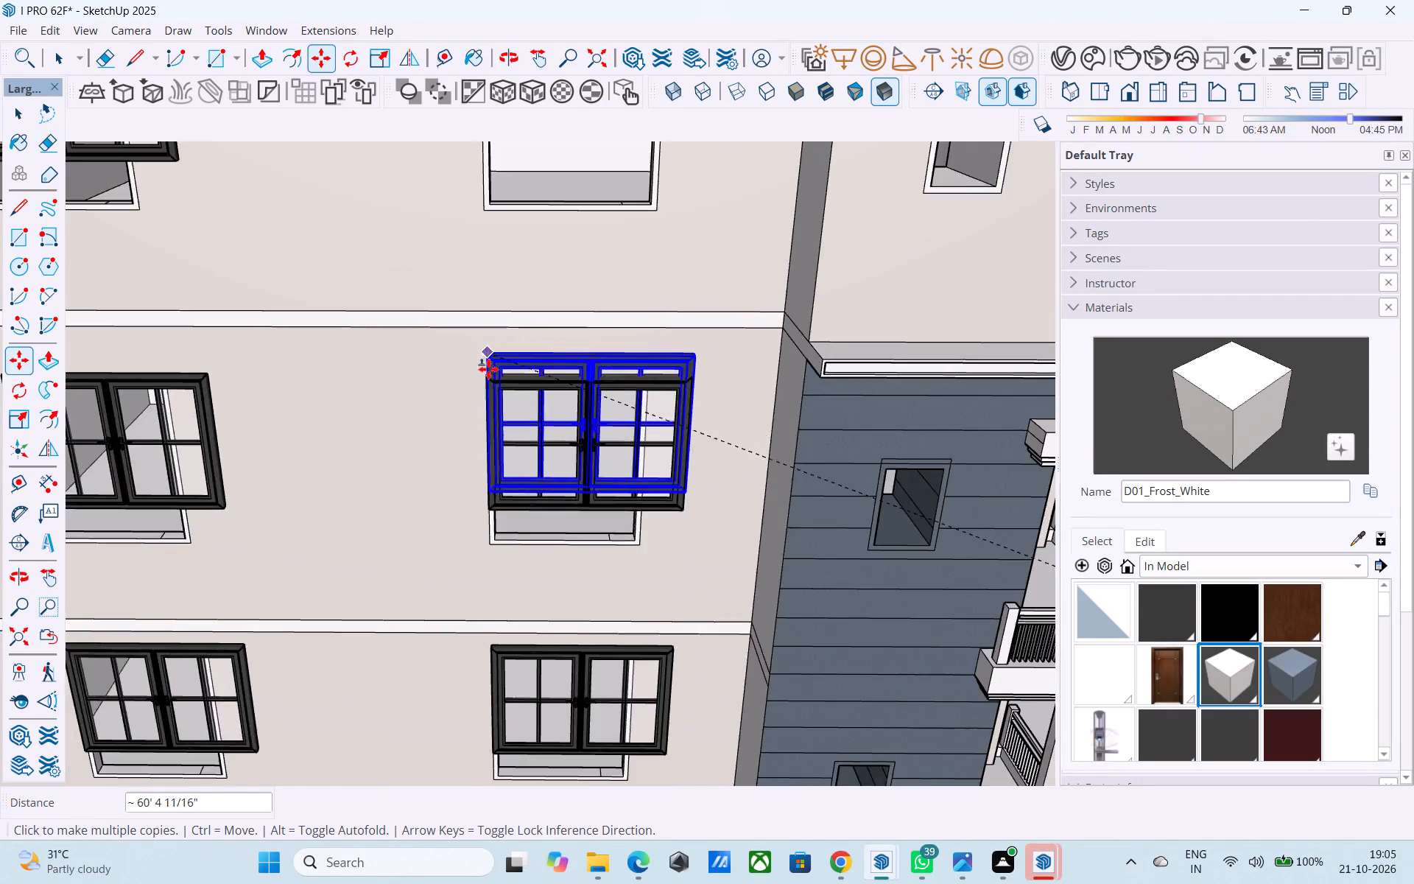
scroll(488, 369, "down", 6)
middle_click_drag(481, 354, 487, 690)
scroll(477, 469, "up", 4)
left_click(494, 460)
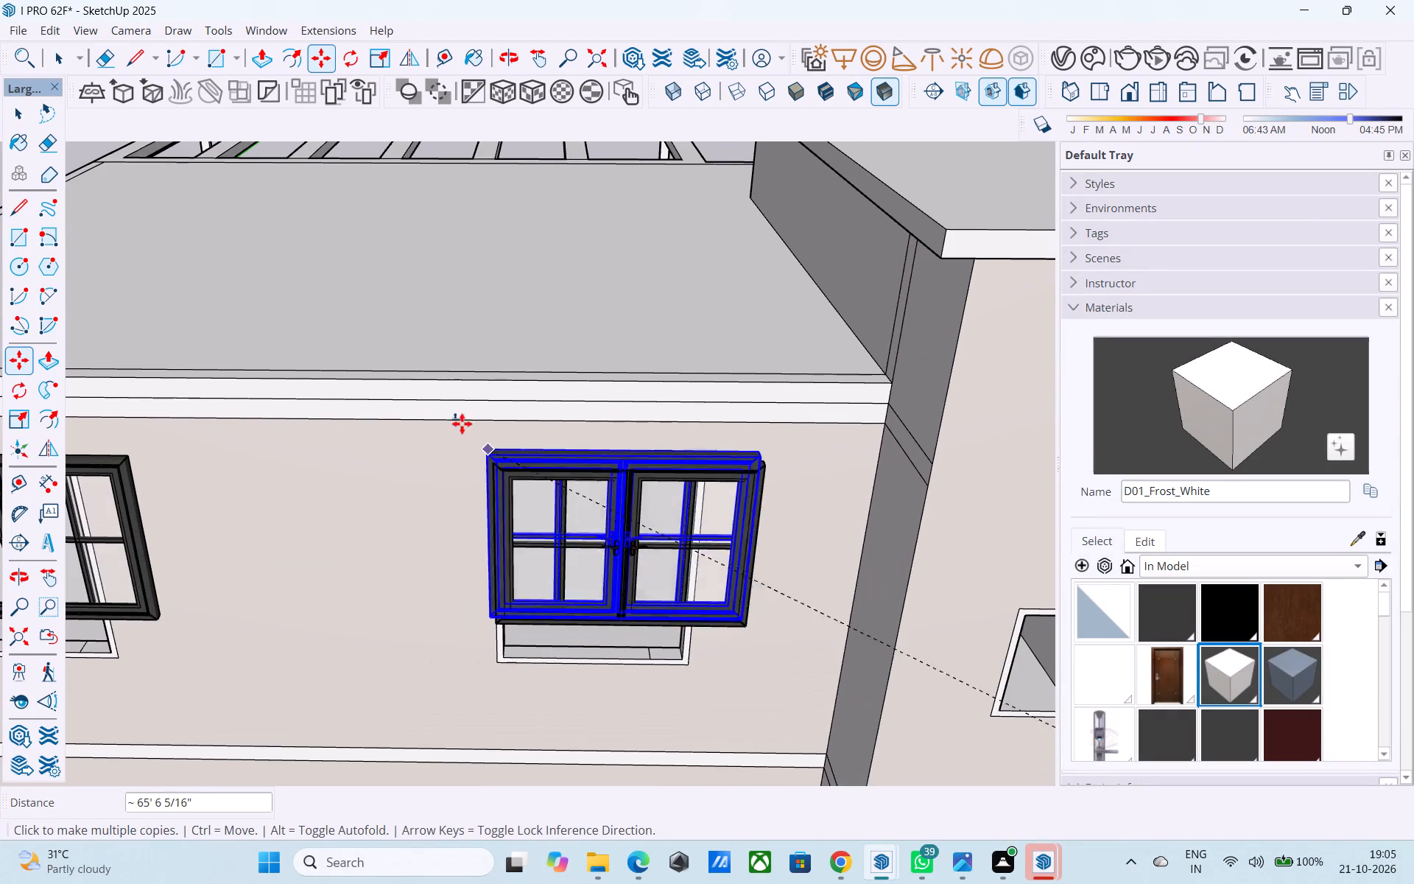
Place casement window copies at the three small openings of the corner block, from the raised block down through the blue cladding.
scroll(435, 410, "down", 11)
middle_click_drag(587, 500, 450, 368, "shift")
scroll(565, 390, "up", 14)
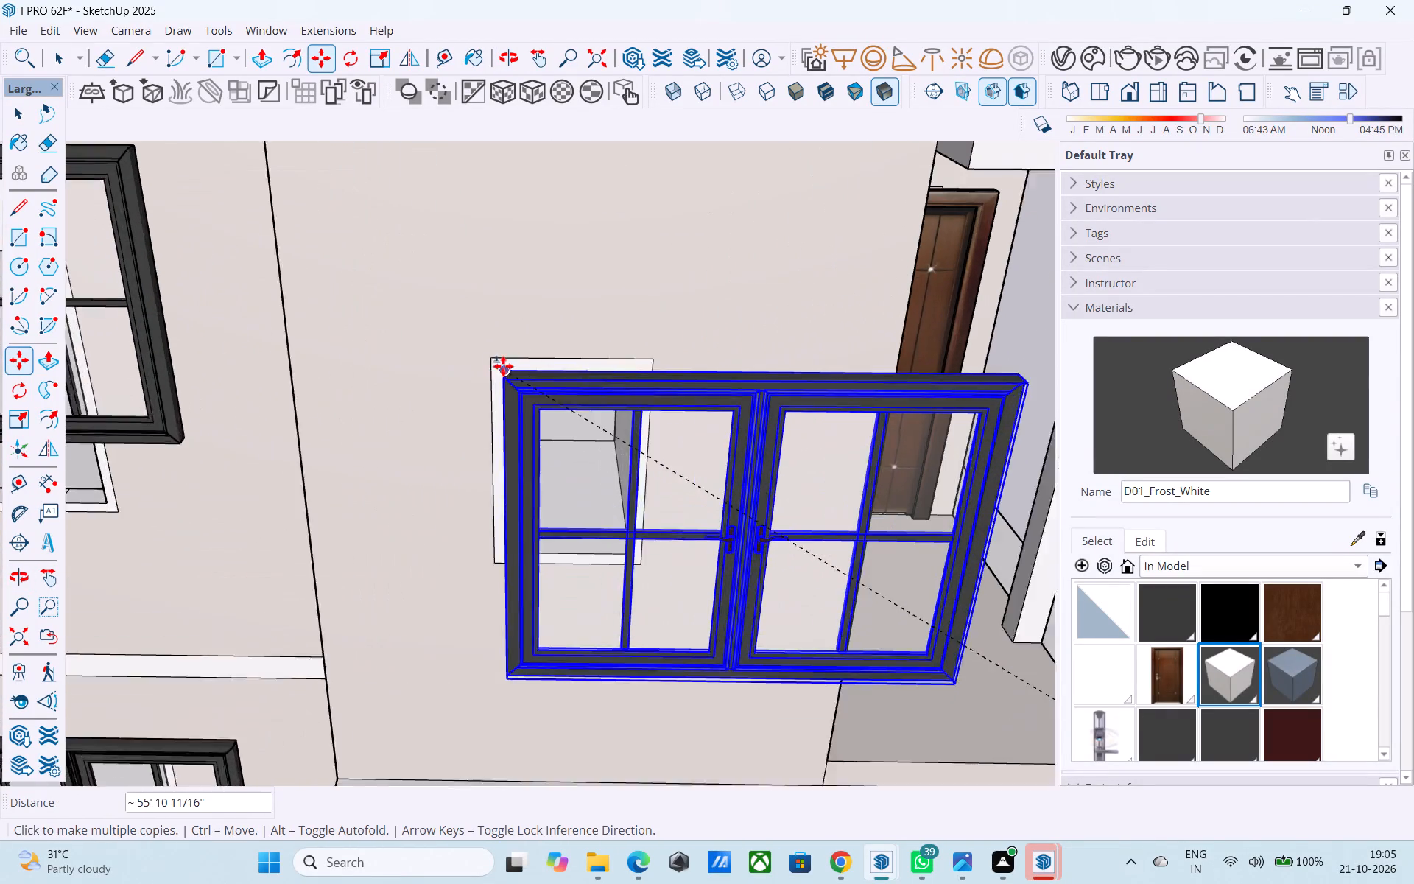
left_click(494, 359)
scroll(549, 499, "down", 8)
middle_click_drag(574, 695, 487, 239)
scroll(455, 379, "up", 3)
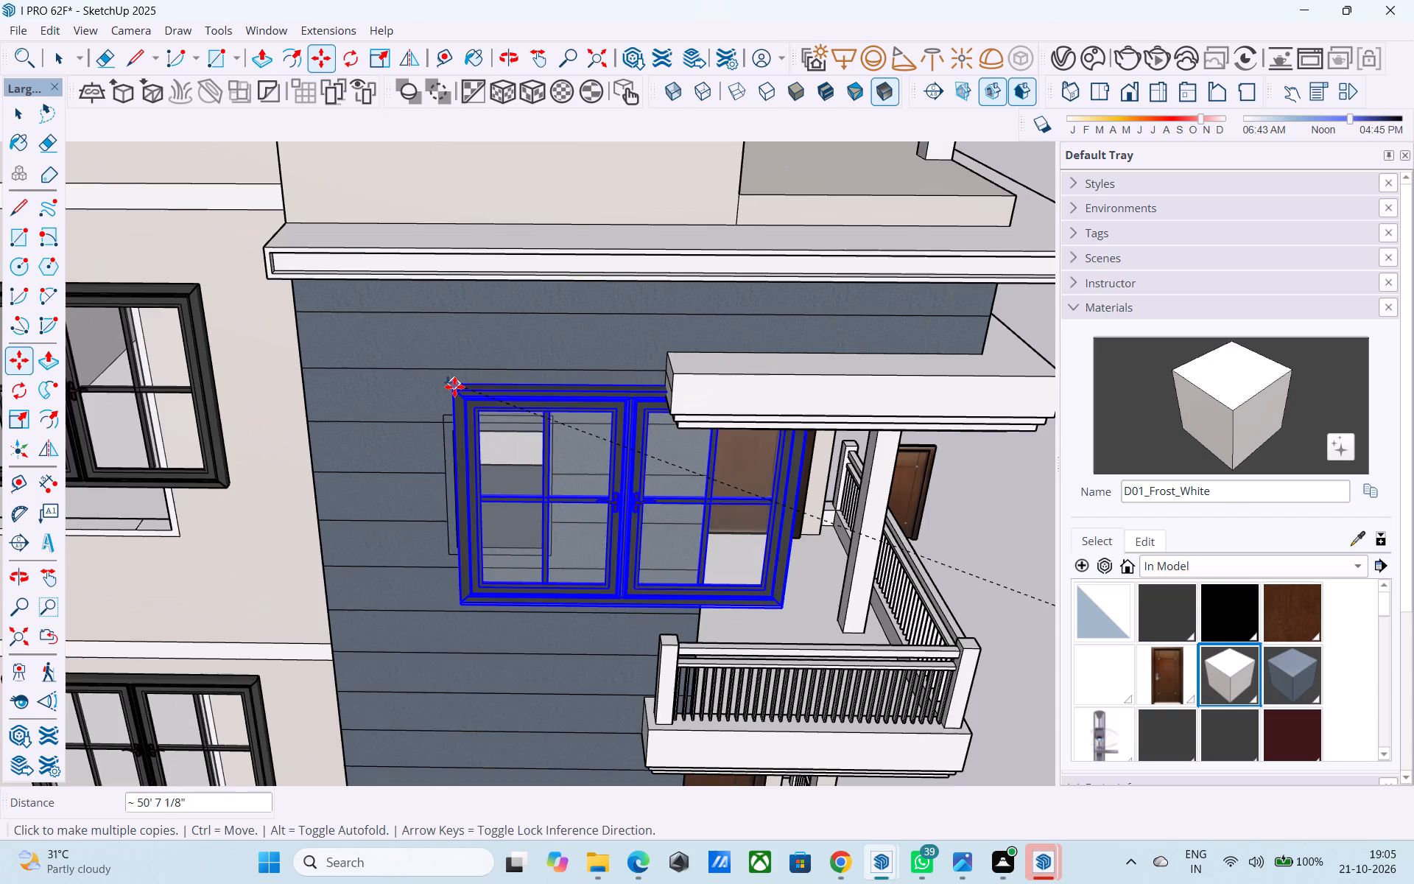
scroll(454, 387, "up", 5)
left_click(448, 416)
scroll(446, 269, "down", 15)
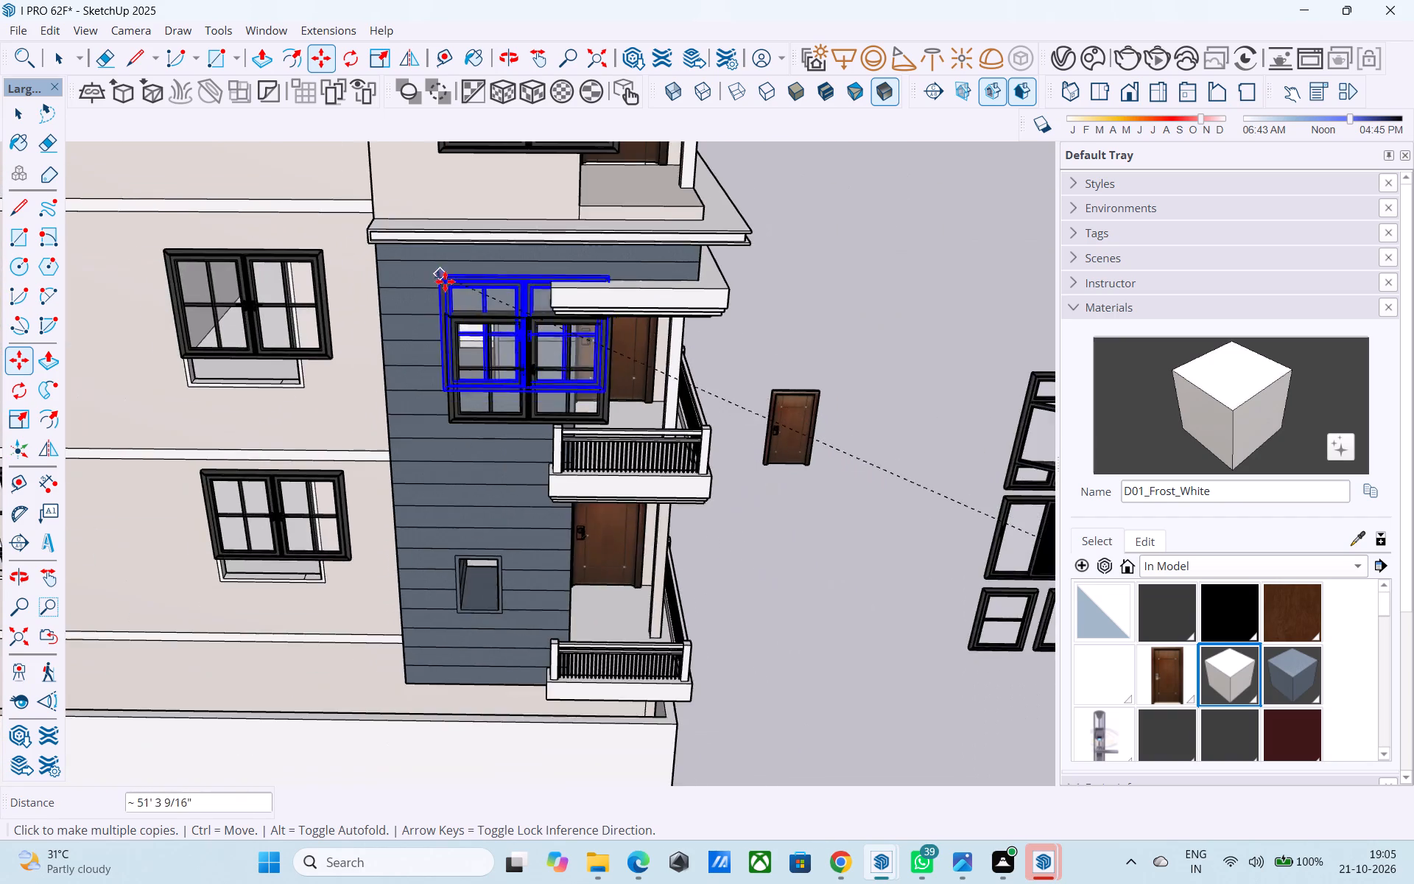
scroll(506, 629, "up", 14)
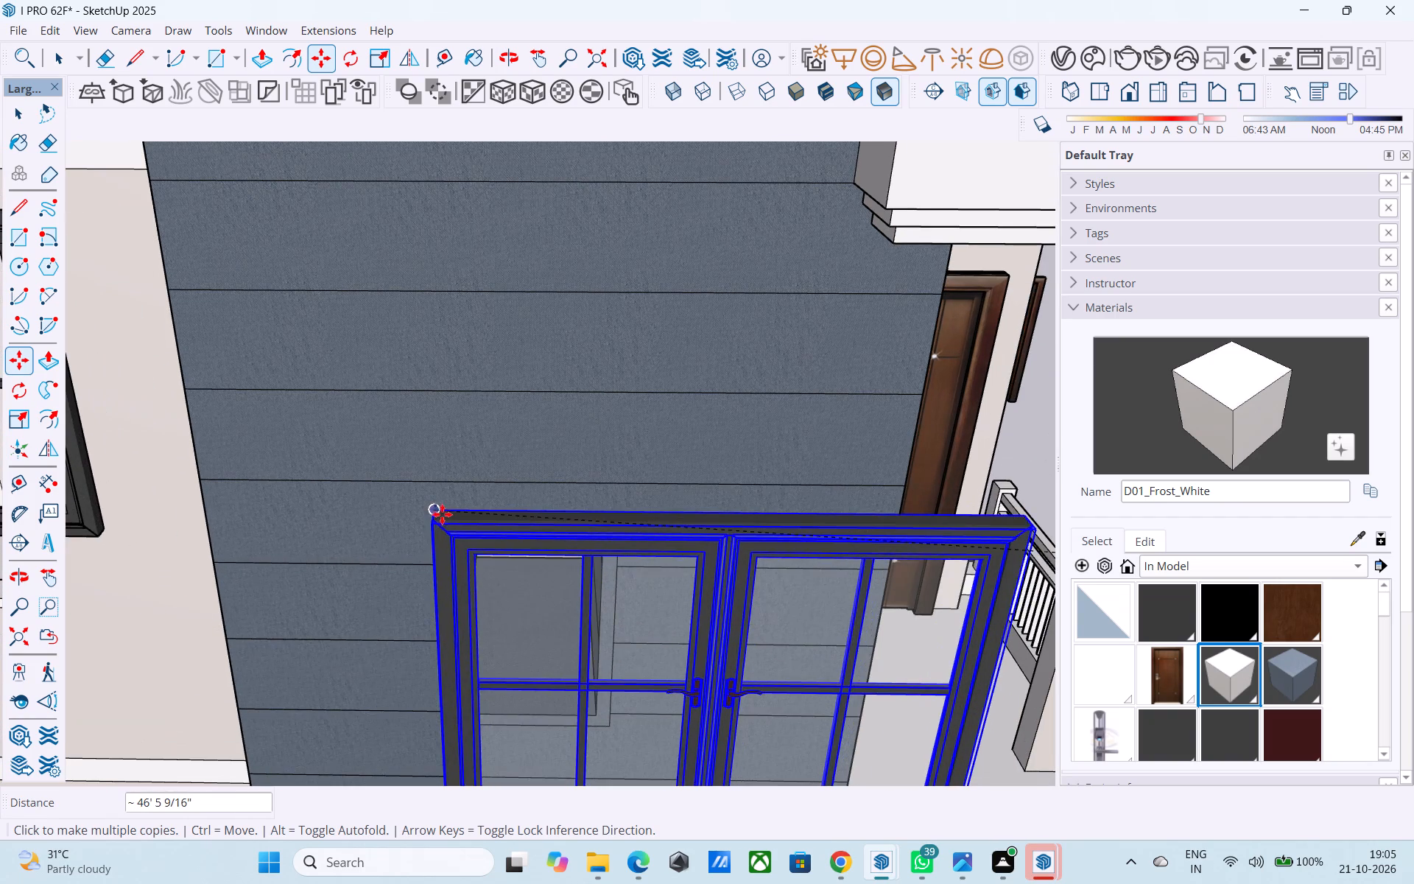
left_click(441, 513)
Place a spare casement window copy in open space away from the building and the collection, and leave the copy operation.
scroll(442, 360, "down", 20)
scroll(442, 360, "down", 8)
middle_click_drag(439, 481, 797, 522)
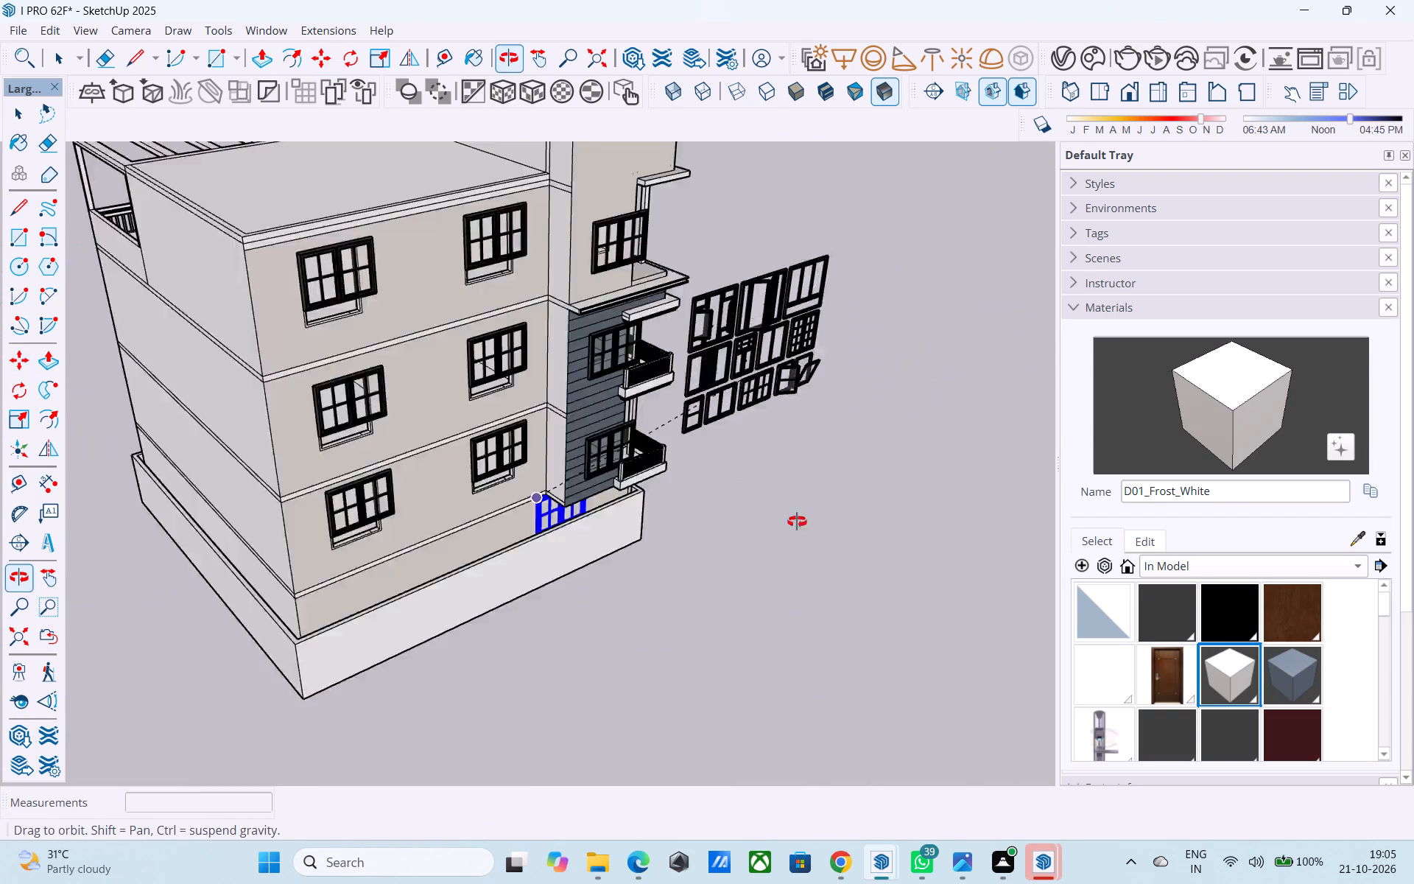
middle_click_drag(797, 522, 875, 522)
middle_click_drag(499, 520, 954, 452)
middle_click_drag(446, 472, 1141, 467)
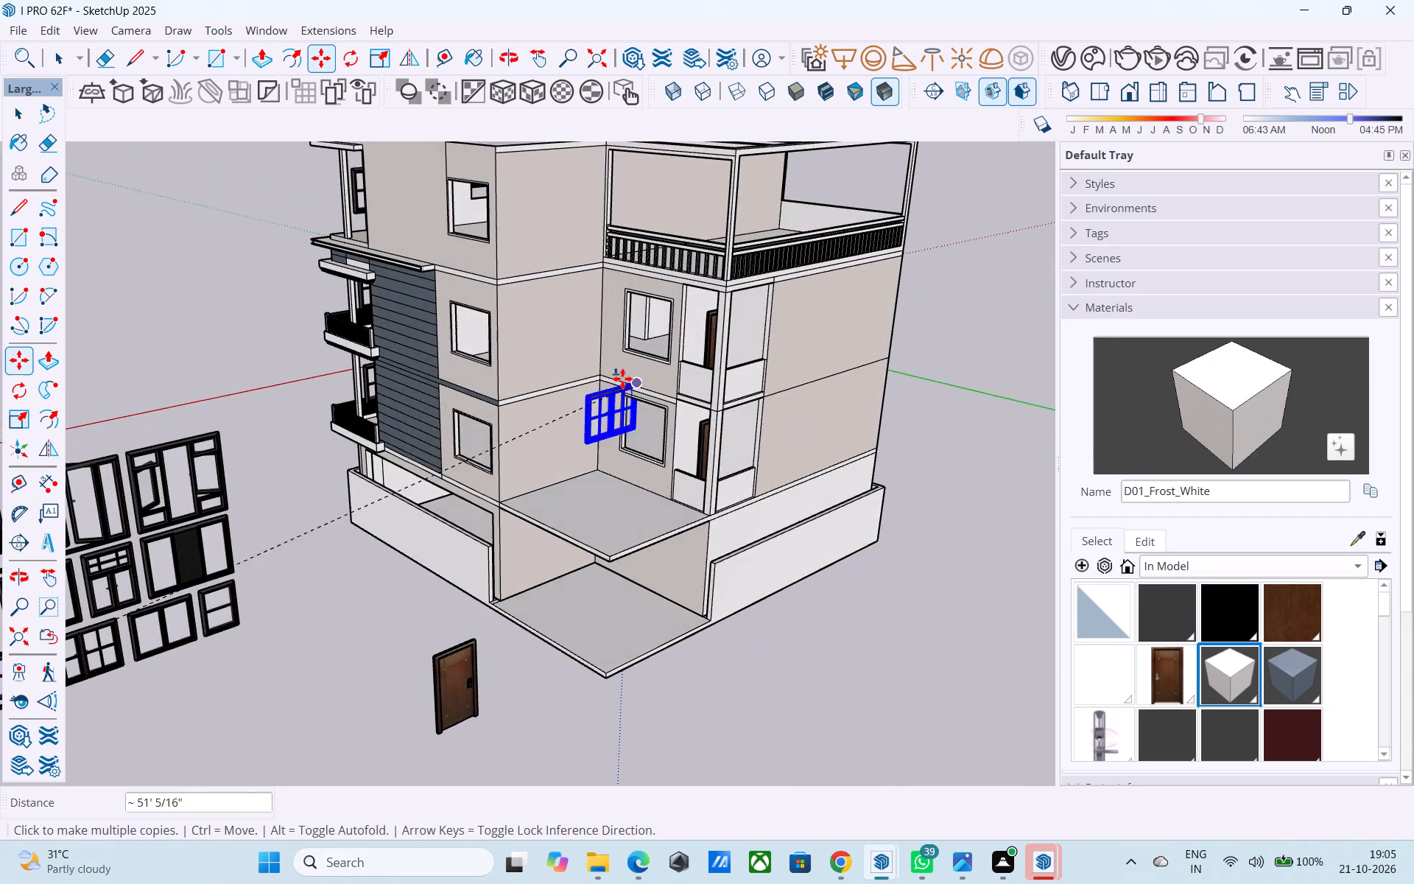
scroll(622, 378, "up", 4)
scroll(622, 380, "down", 4)
middle_click_drag(622, 385, 822, 410)
scroll(692, 348, "down", 11)
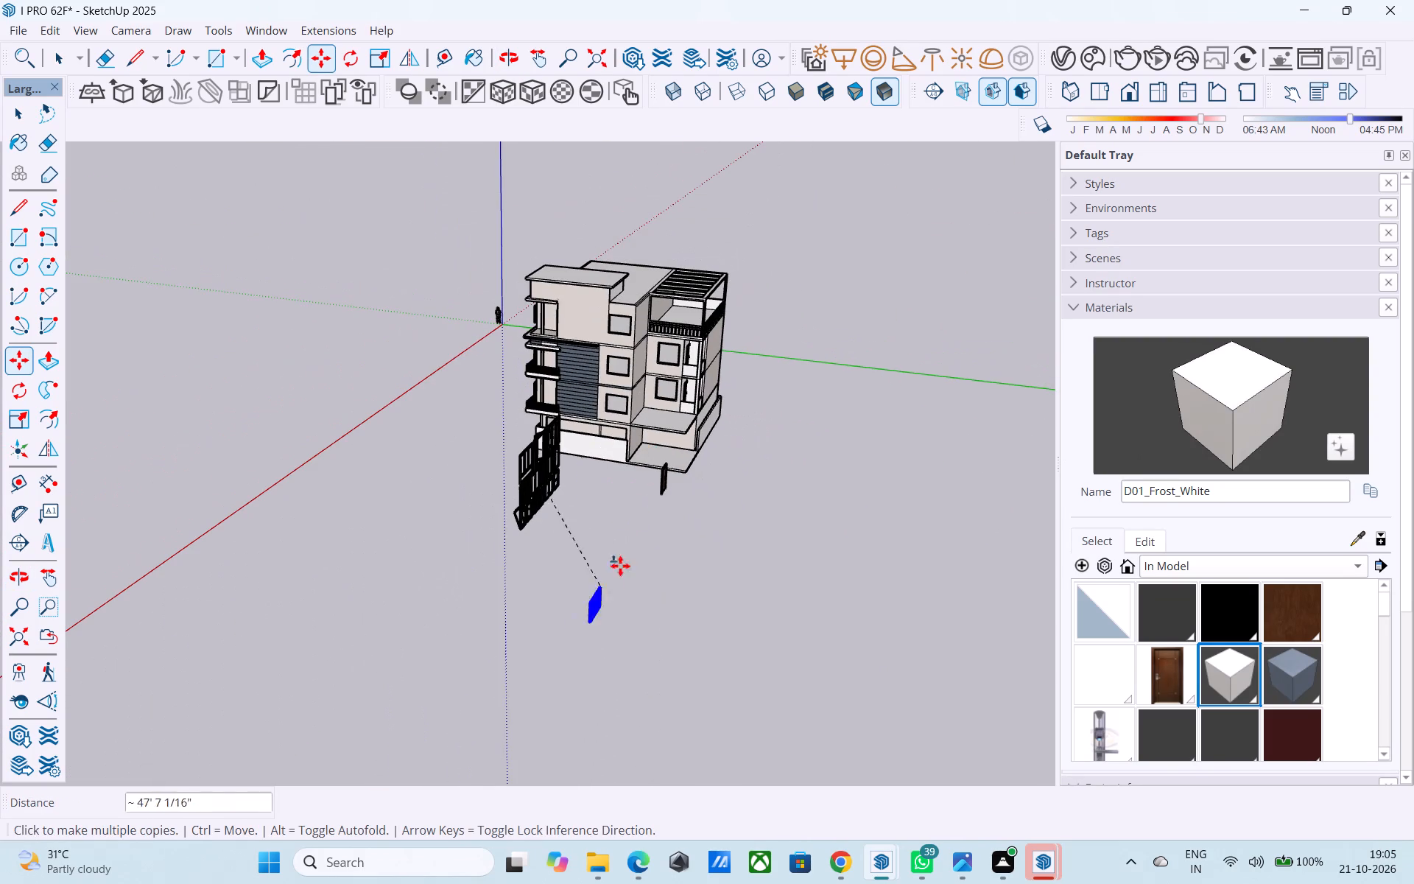
left_click(627, 543)
scroll(570, 495, "up", 6)
key("space")
Delete the imported collection of window models standing beside the building, keeping the spare casement window.
left_click_drag(552, 564, 413, 373)
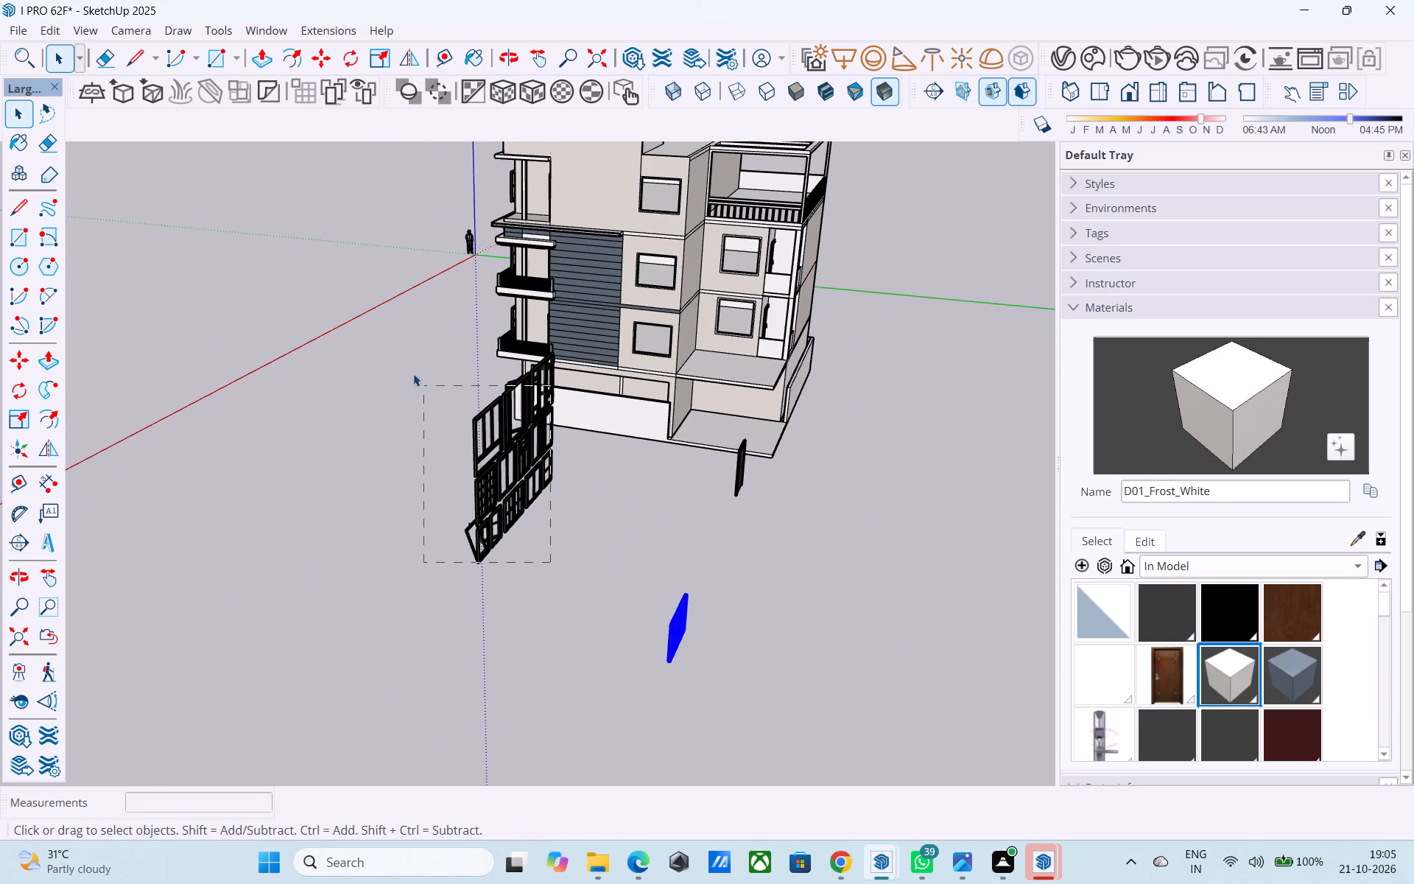
left_click_drag(413, 373, 421, 337)
middle_click_drag(440, 358, 197, 348)
left_click(517, 527)
left_click_drag(510, 518, 506, 513)
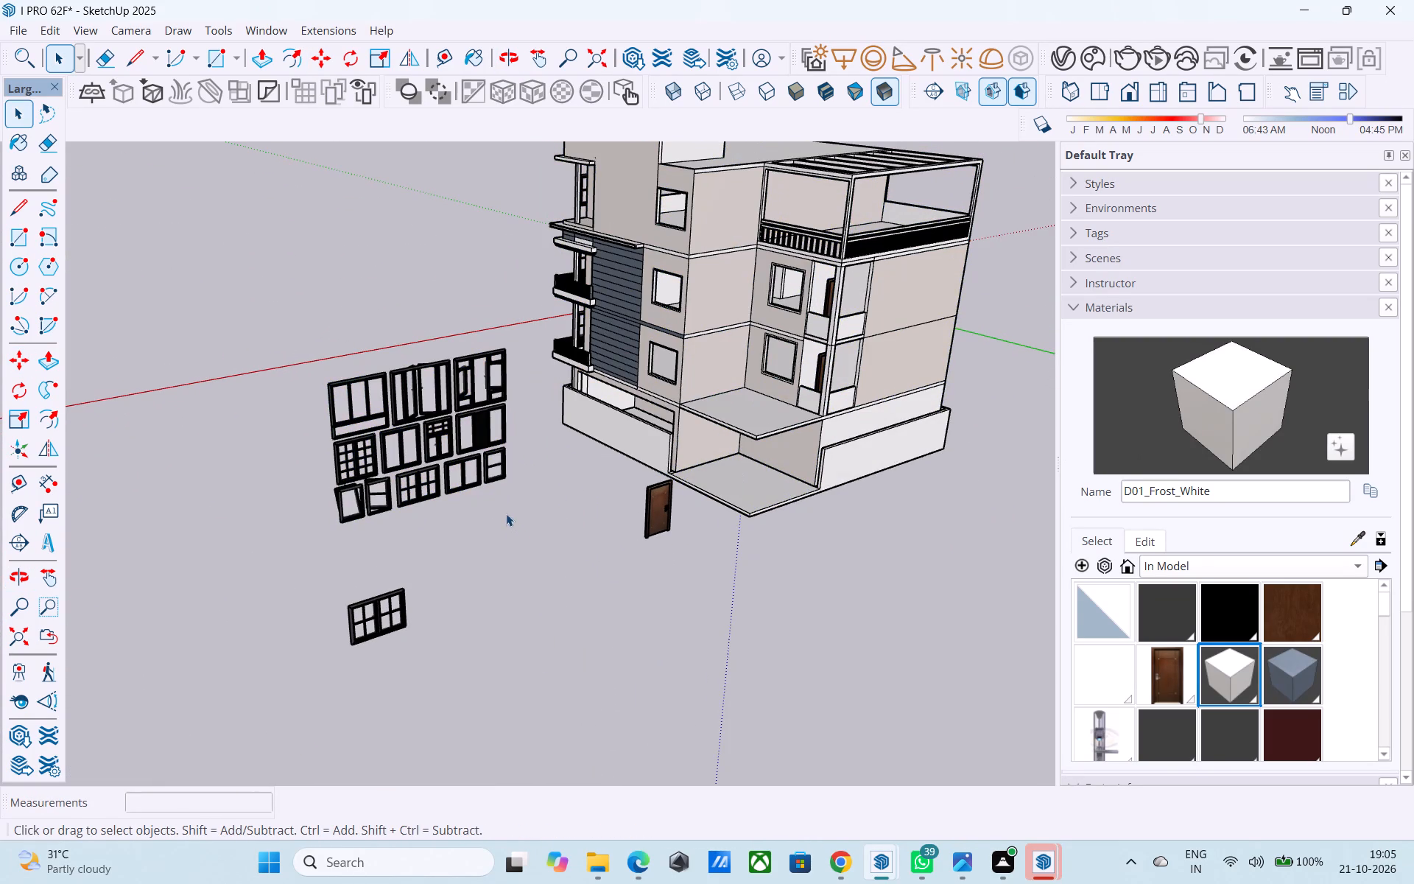
left_click_drag(506, 513, 281, 303)
key("Delete")
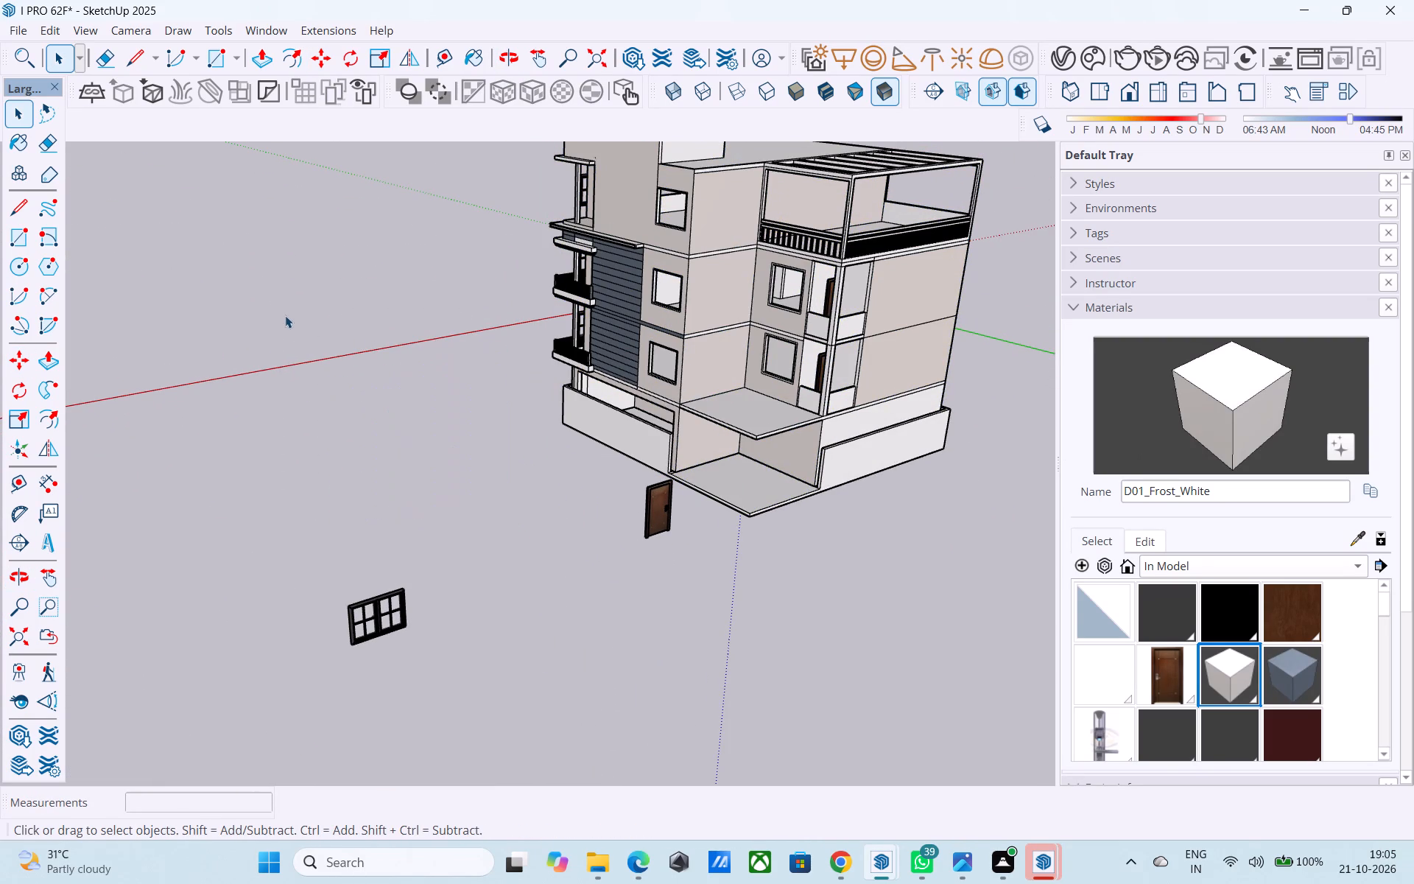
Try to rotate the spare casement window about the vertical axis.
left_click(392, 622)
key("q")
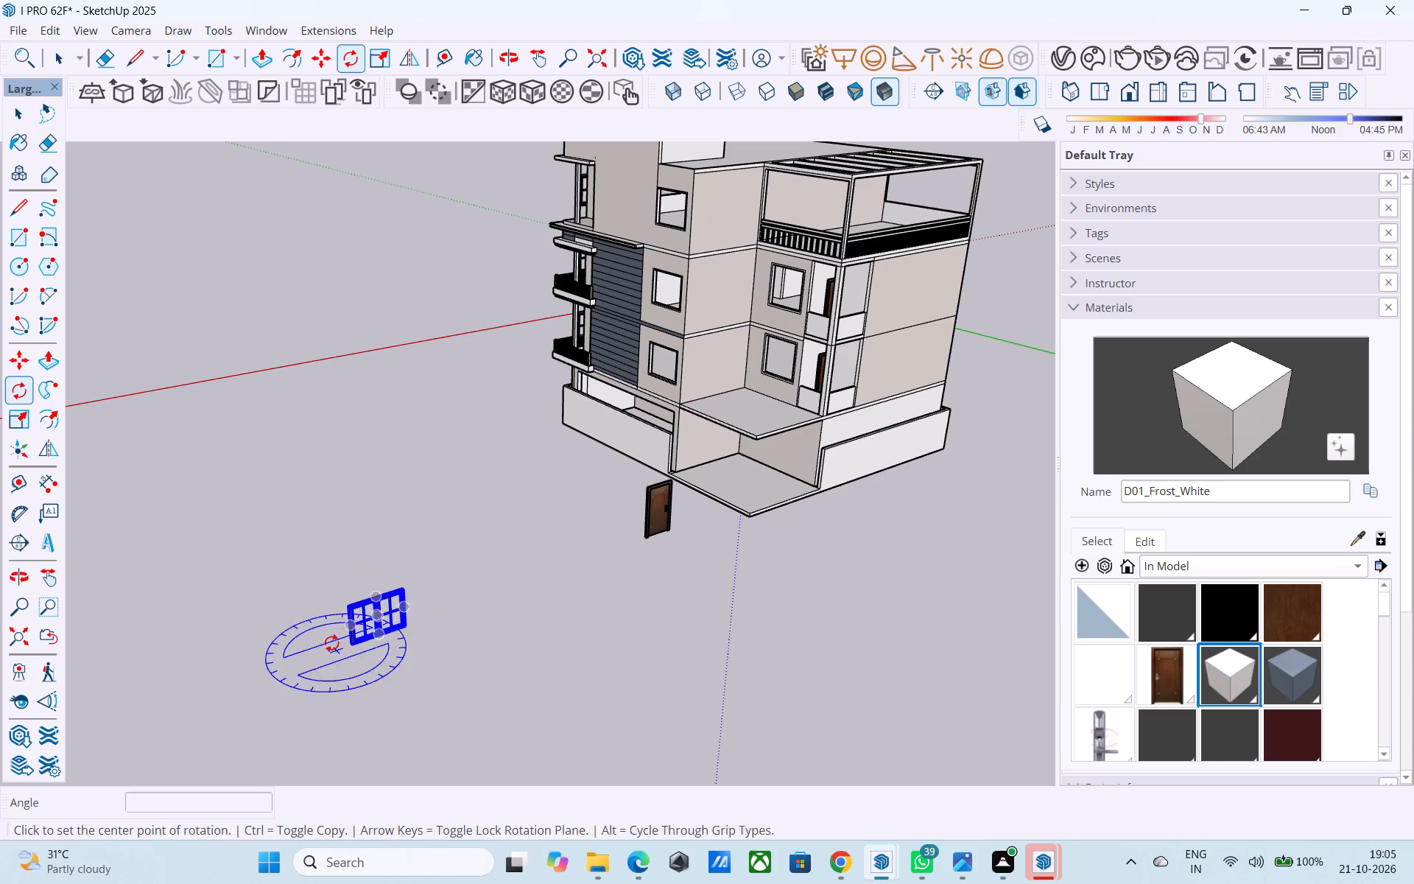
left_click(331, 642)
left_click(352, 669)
Save the model and purge its unused items.
key("ctrl+s")
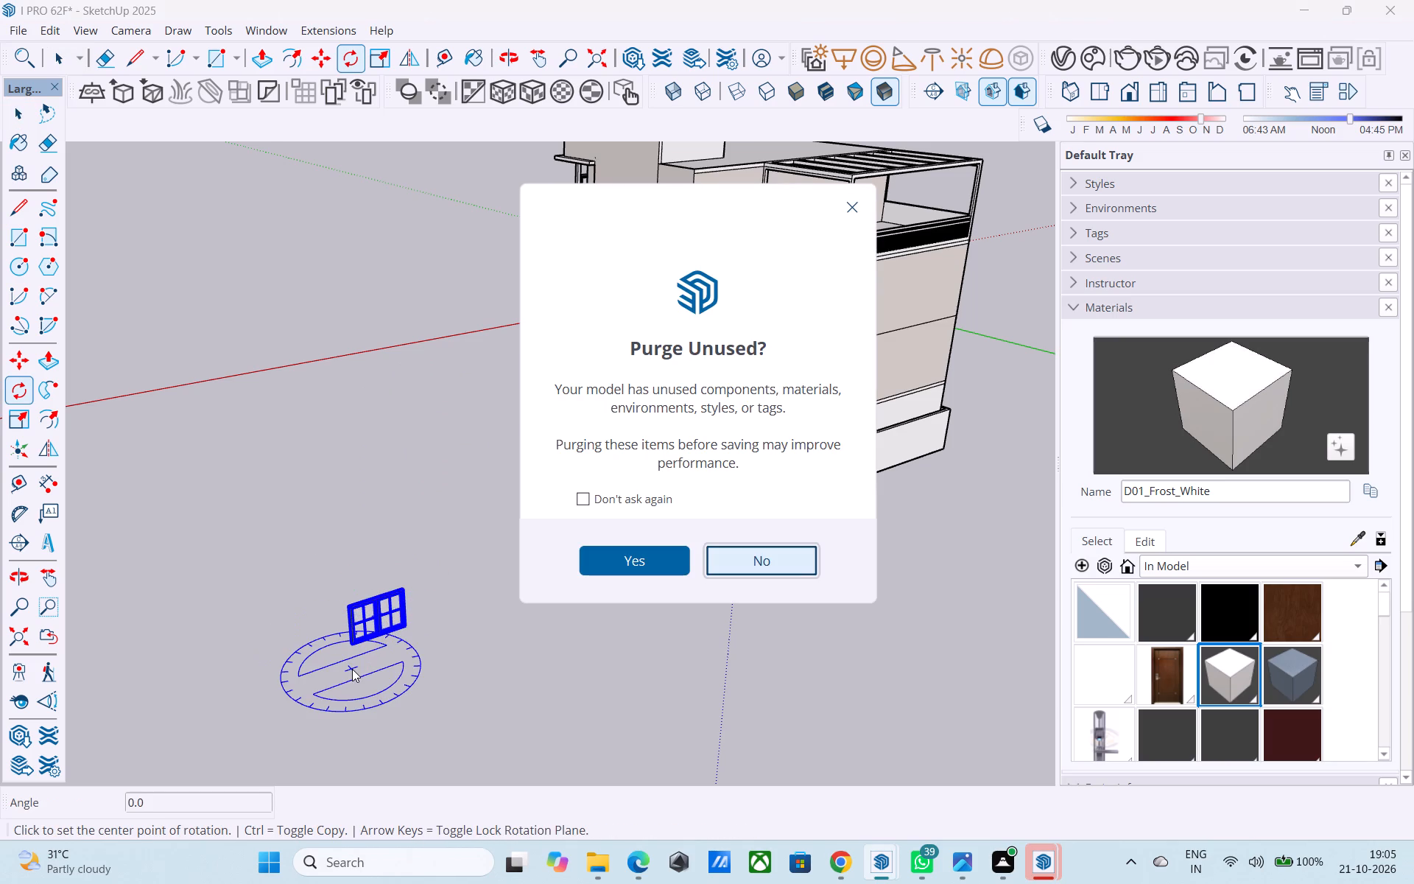
left_click(580, 550)
Rotate the spare casement window a quarter turn about the vertical axis to align with the facade beside the blue cladding.
scroll(363, 640, "up", 4)
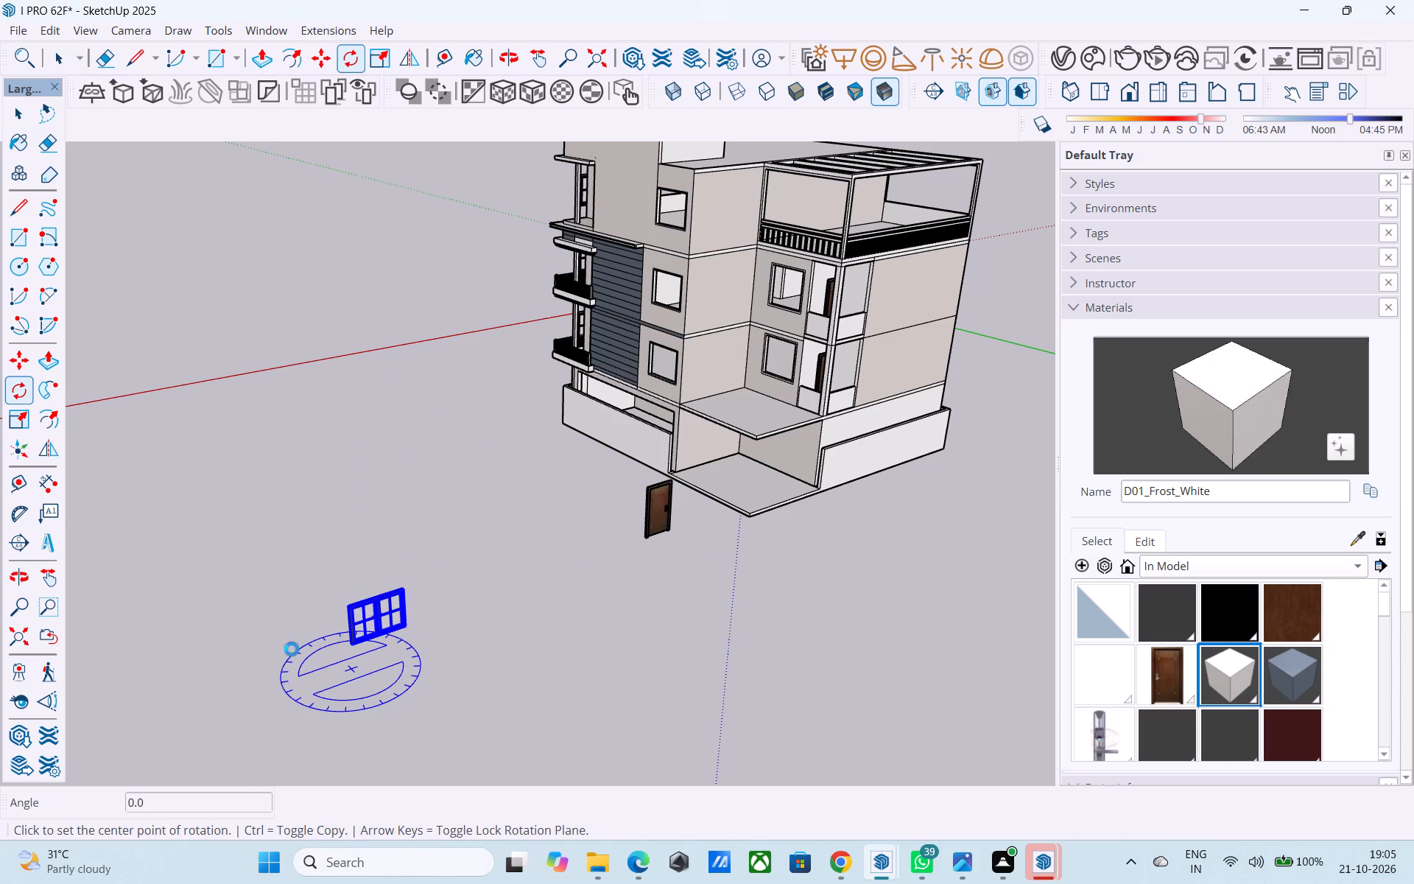
left_click(308, 645)
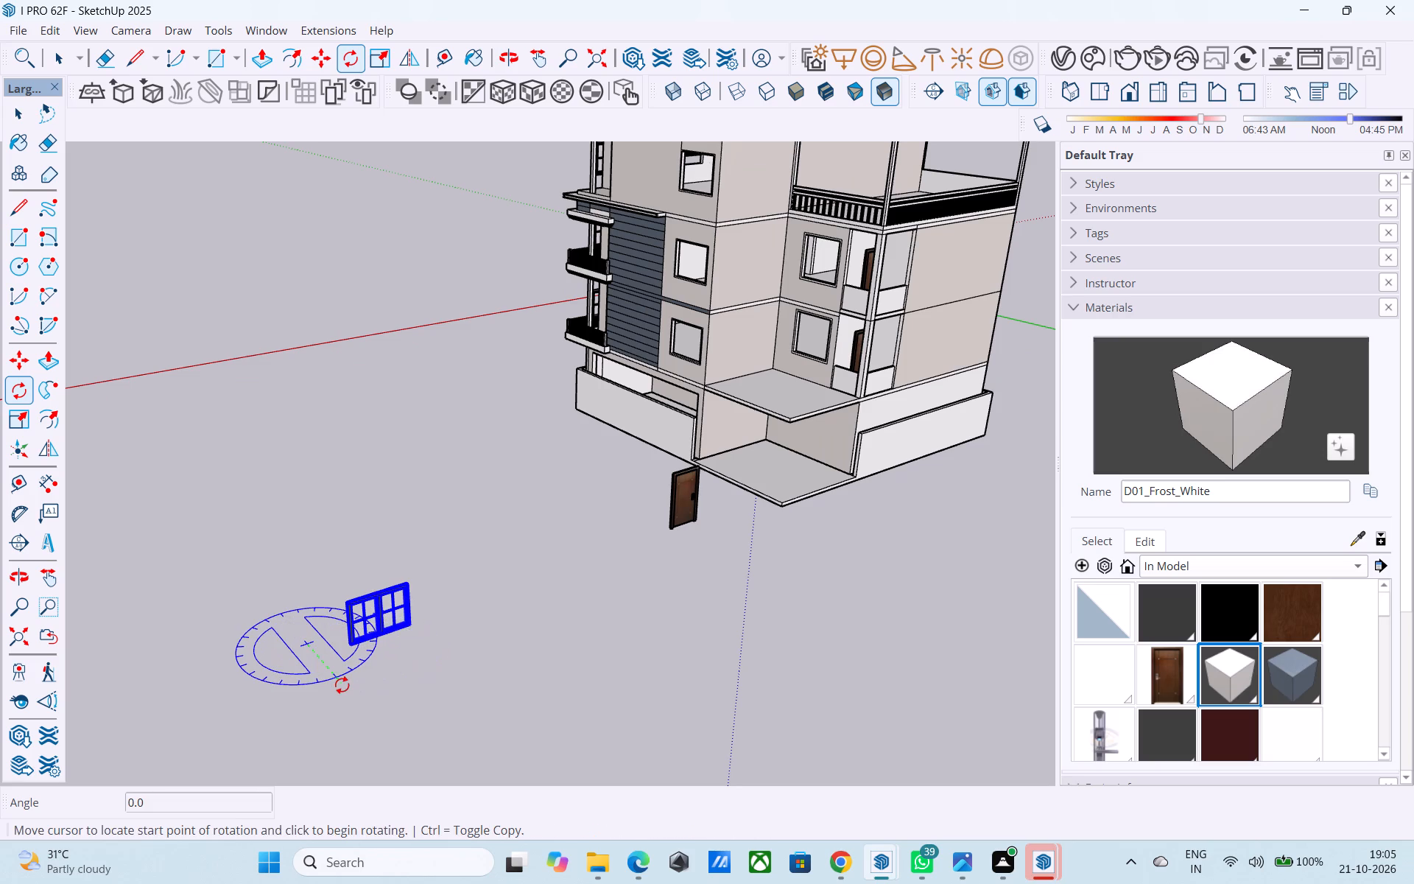
left_click(342, 685)
left_click(253, 659)
Copy the rotated casement window by its upper corner into the top-floor opening of the block beside the blue cladding.
middle_click_drag(266, 656, 370, 632)
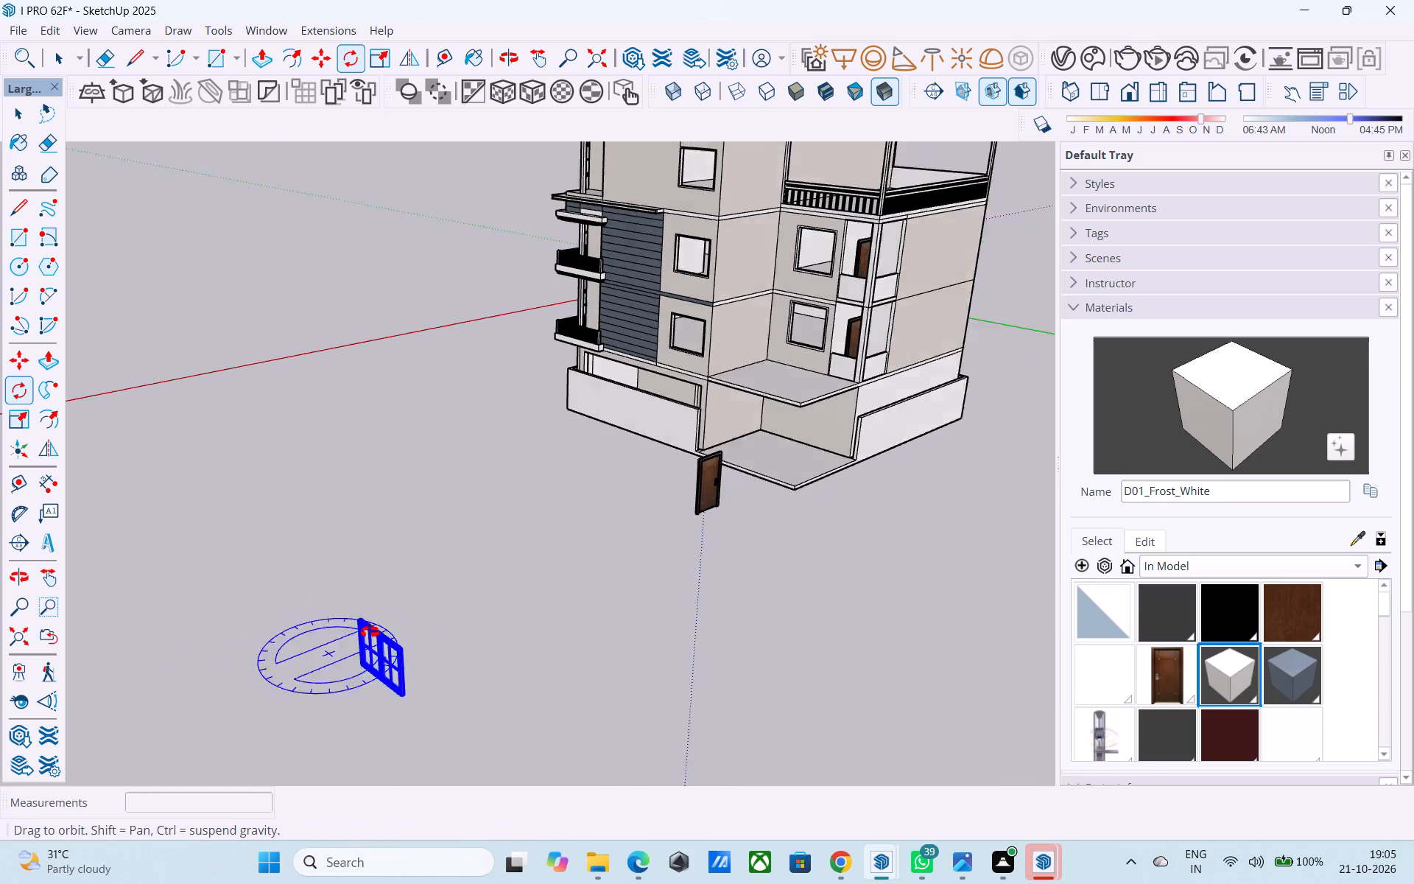
middle_click_drag(370, 632, 462, 647)
scroll(768, 667, "up", 2)
middle_click_drag(791, 653, 887, 540)
scroll(887, 540, "down", 4)
middle_click_drag(887, 540, 729, 814)
middle_click_drag(836, 592, 795, 688, "shift")
key("m")
scroll(793, 648, "up", 5)
middle_click_drag(789, 648, 859, 720)
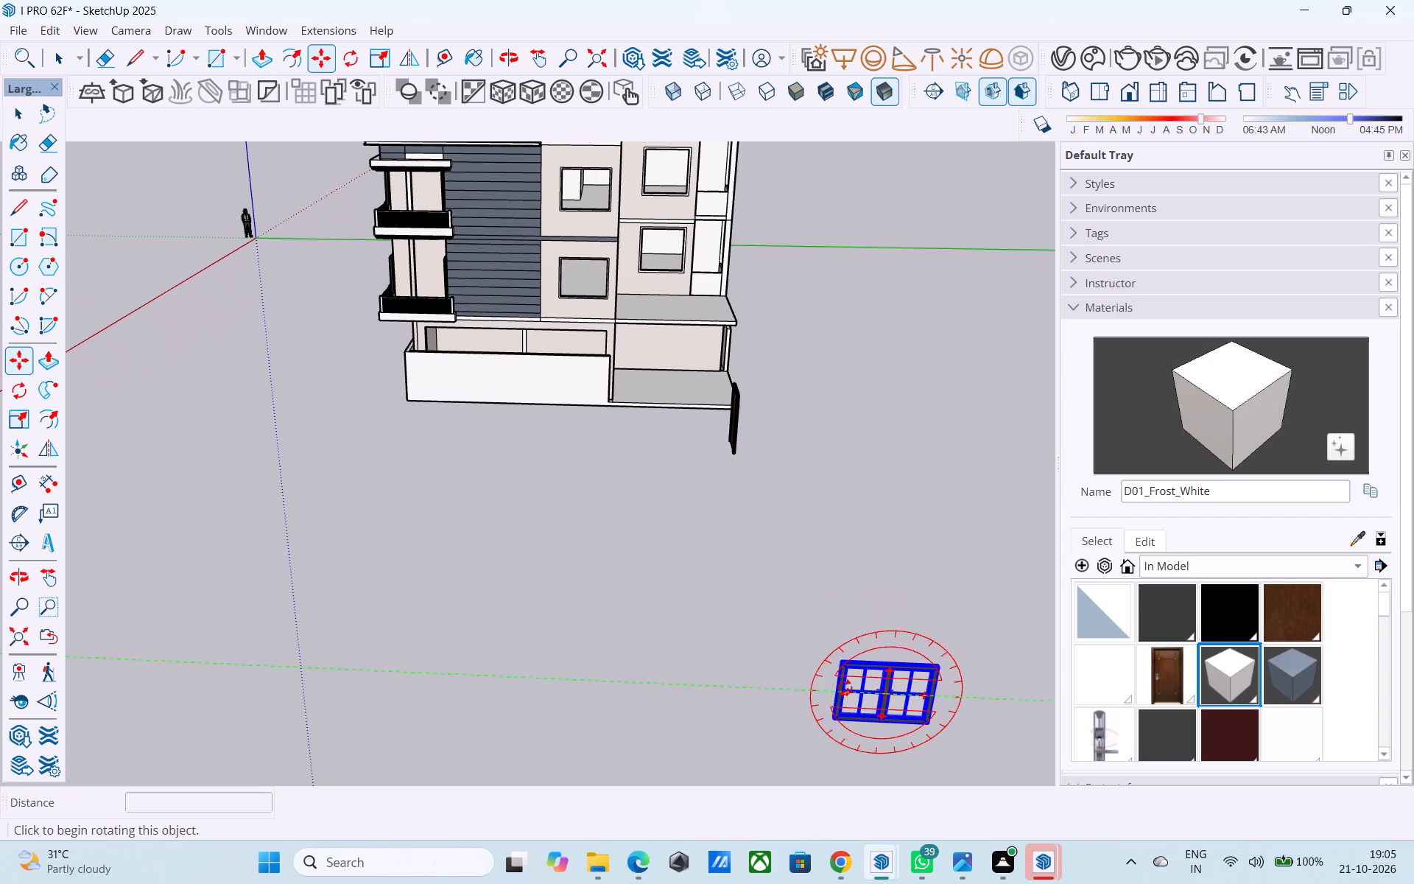
scroll(837, 662, "up", 4)
left_click(837, 662)
scroll(660, 410, "down", 6)
middle_click_drag(660, 410, 708, 661)
scroll(611, 428, "up", 11)
scroll(611, 262, "up", 11)
scroll(597, 252, "down", 5)
middle_click_drag(597, 253, 598, 291, "shift")
scroll(594, 298, "up", 3)
left_click(577, 368)
Place casement window copies at the upper corners of the two openings directly below, beside the blue cladding.
scroll(569, 311, "down", 6)
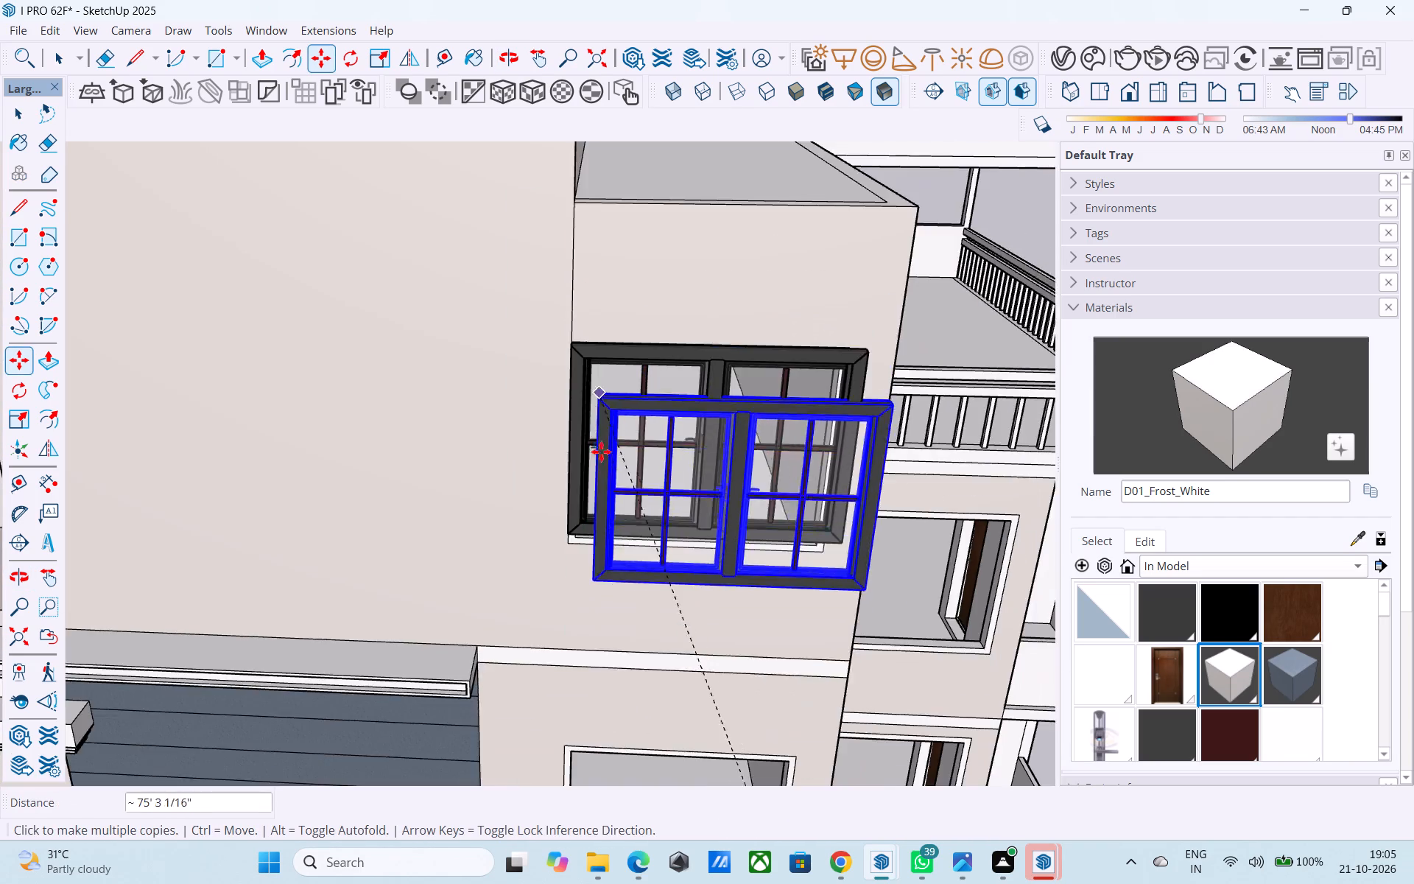
middle_click_drag(597, 495, 532, 204, "shift")
scroll(504, 449, "up", 4)
left_click(510, 511)
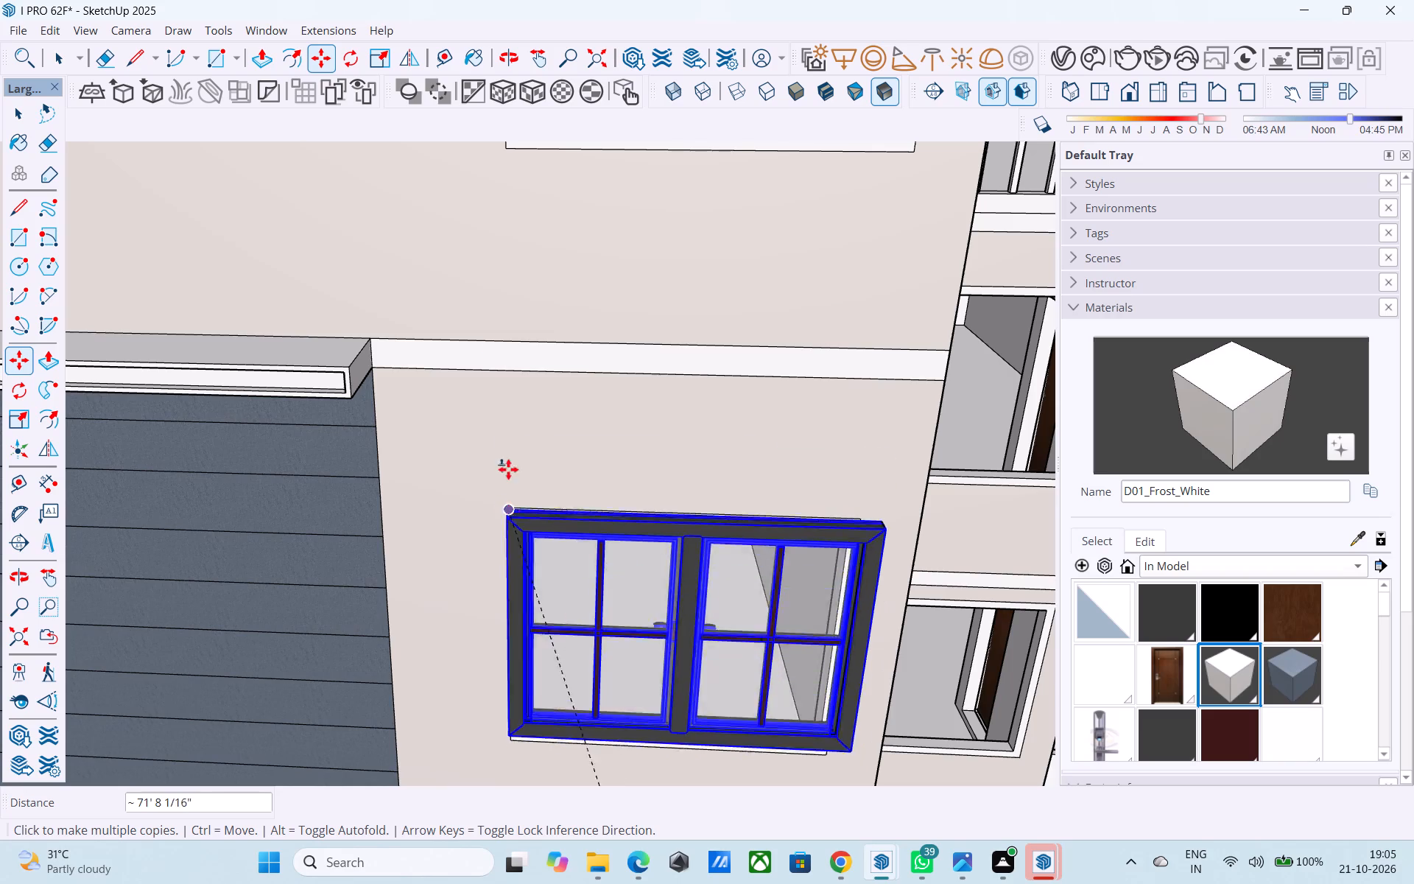
scroll(485, 283, "down", 7)
middle_click_drag(529, 540, 524, 267)
scroll(535, 345, "up", 7)
left_click(481, 398)
Place casement window copies in the two openings of the recessed wall, lower floor first, and leave the copy operation.
scroll(444, 225, "down", 16)
middle_click_drag(591, 270, 483, 415, "shift")
scroll(613, 338, "up", 7)
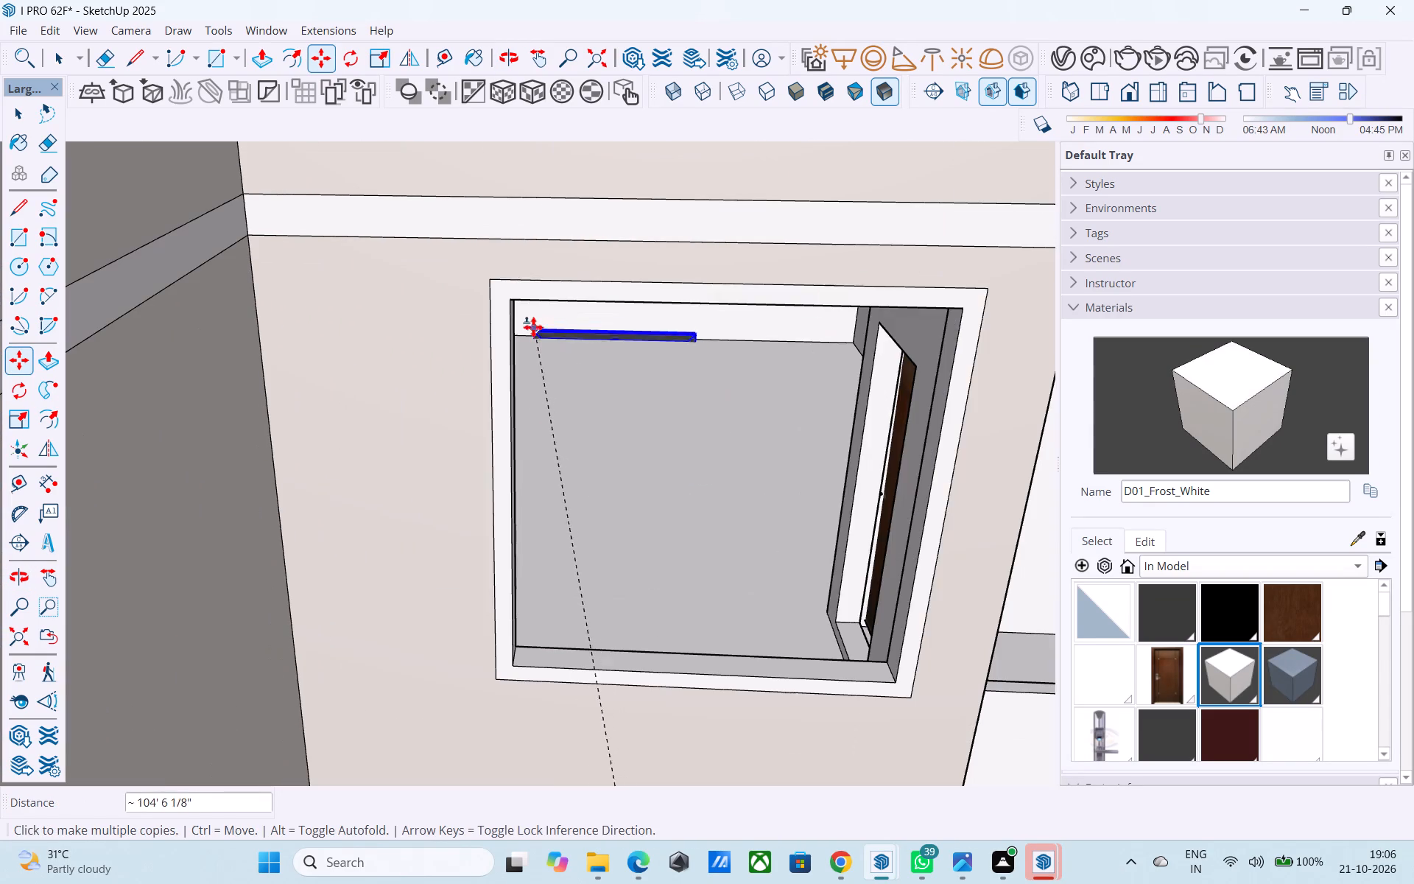
left_click(494, 287)
scroll(521, 136, "down", 6)
middle_click_drag(530, 203, 471, 557)
scroll(502, 422, "down", 5)
middle_click_drag(514, 366, 514, 468)
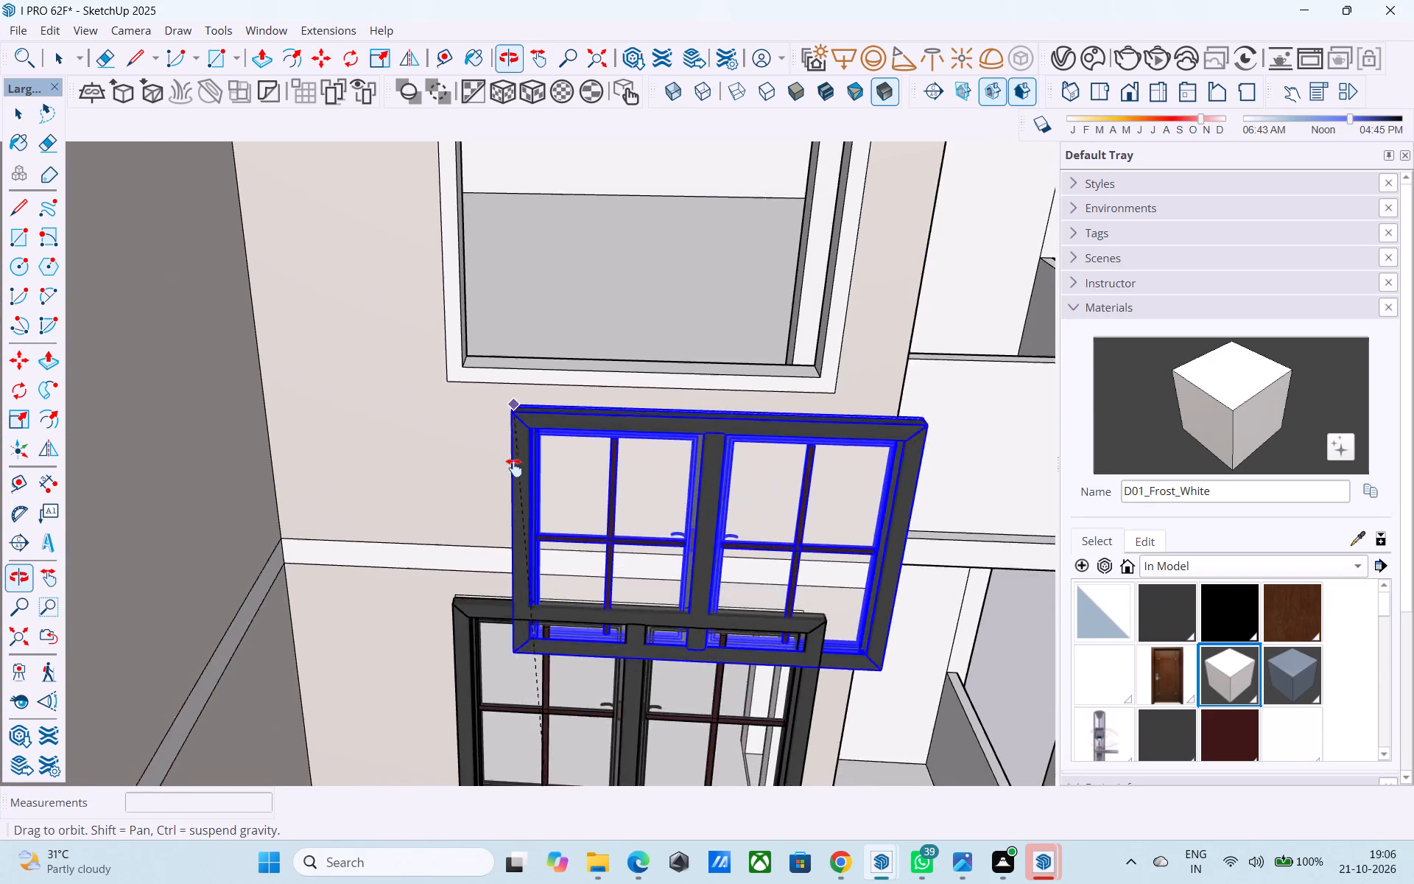
middle_click_drag(514, 468, 537, 586)
left_click(464, 174)
scroll(468, 155, "down", 5)
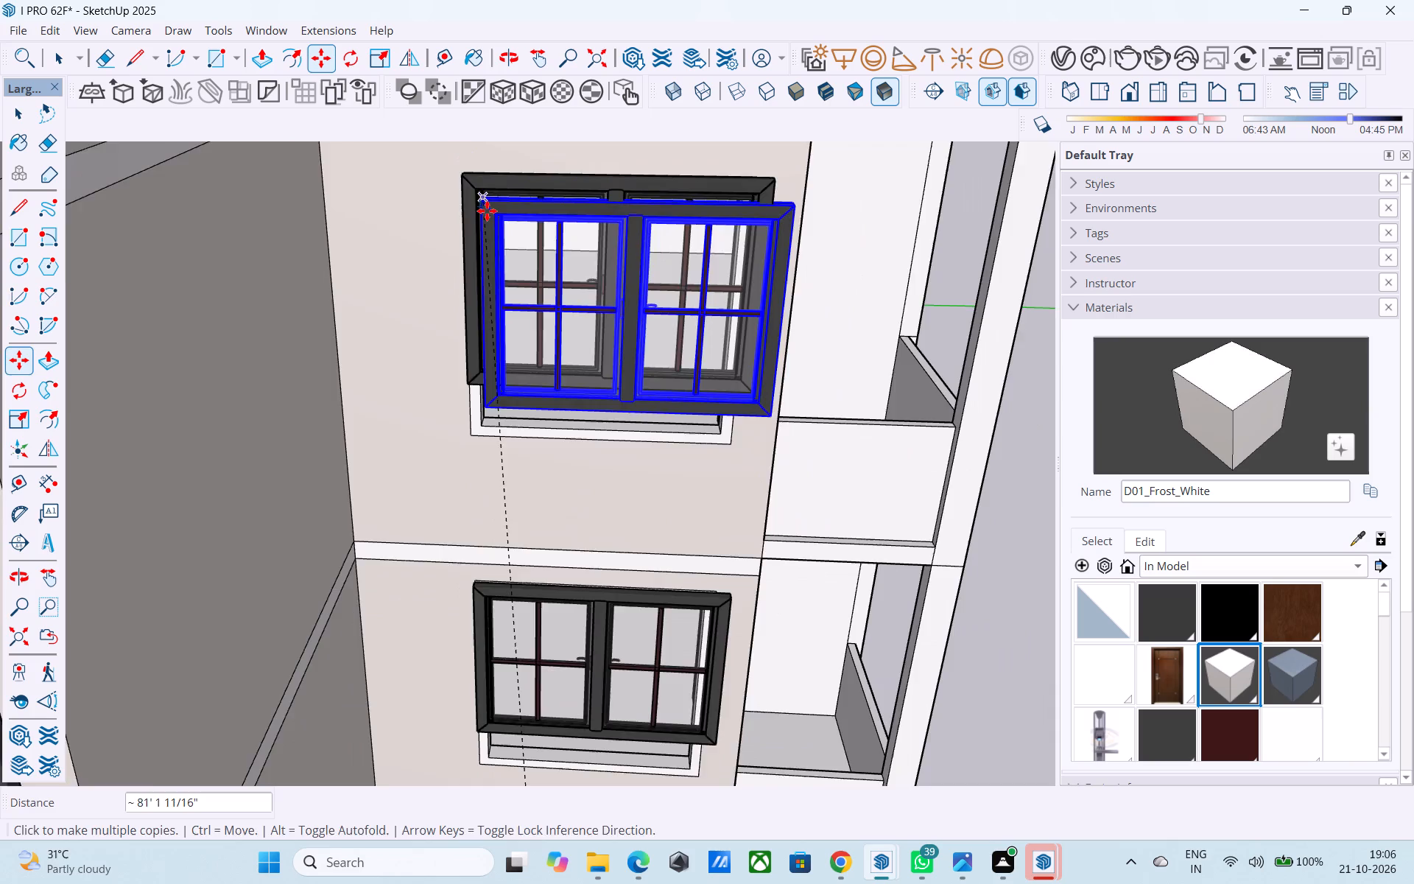
scroll(487, 211, "down", 4)
middle_click_drag(499, 264, 490, 385)
scroll(490, 387, "up", 1)
scroll(487, 334, "down", 2)
scroll(487, 334, "up", 1)
scroll(487, 334, "down", 14)
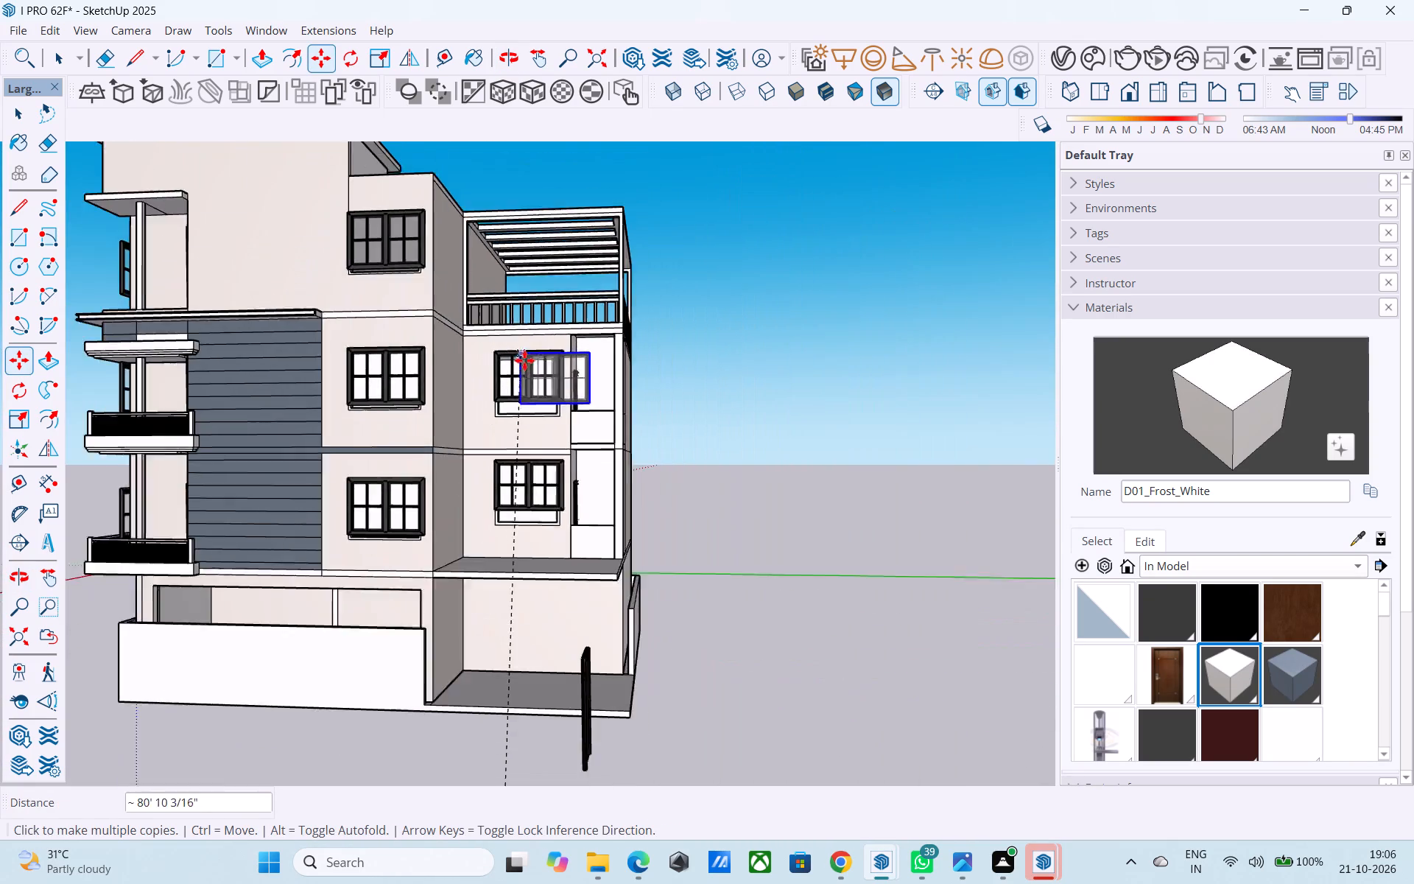
middle_click_drag(524, 360, 1095, 468)
middle_click_drag(535, 379, 118, 312)
middle_click_drag(516, 386, 365, 406)
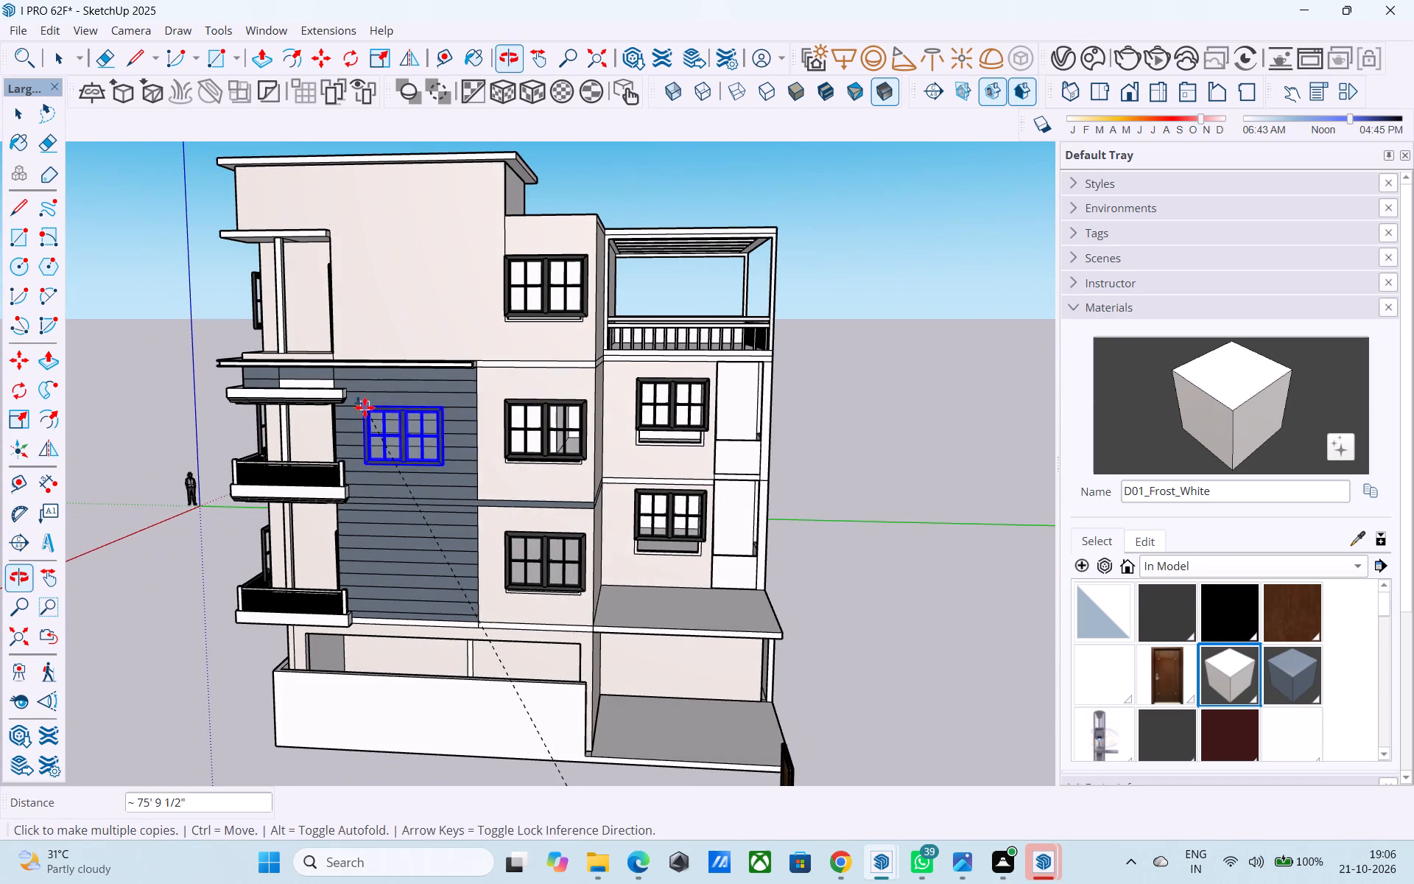
key("space")
Erase the vertical edge above the top-floor window inside the building group and exit the group.
scroll(506, 247, "up", 5)
double_click(506, 245)
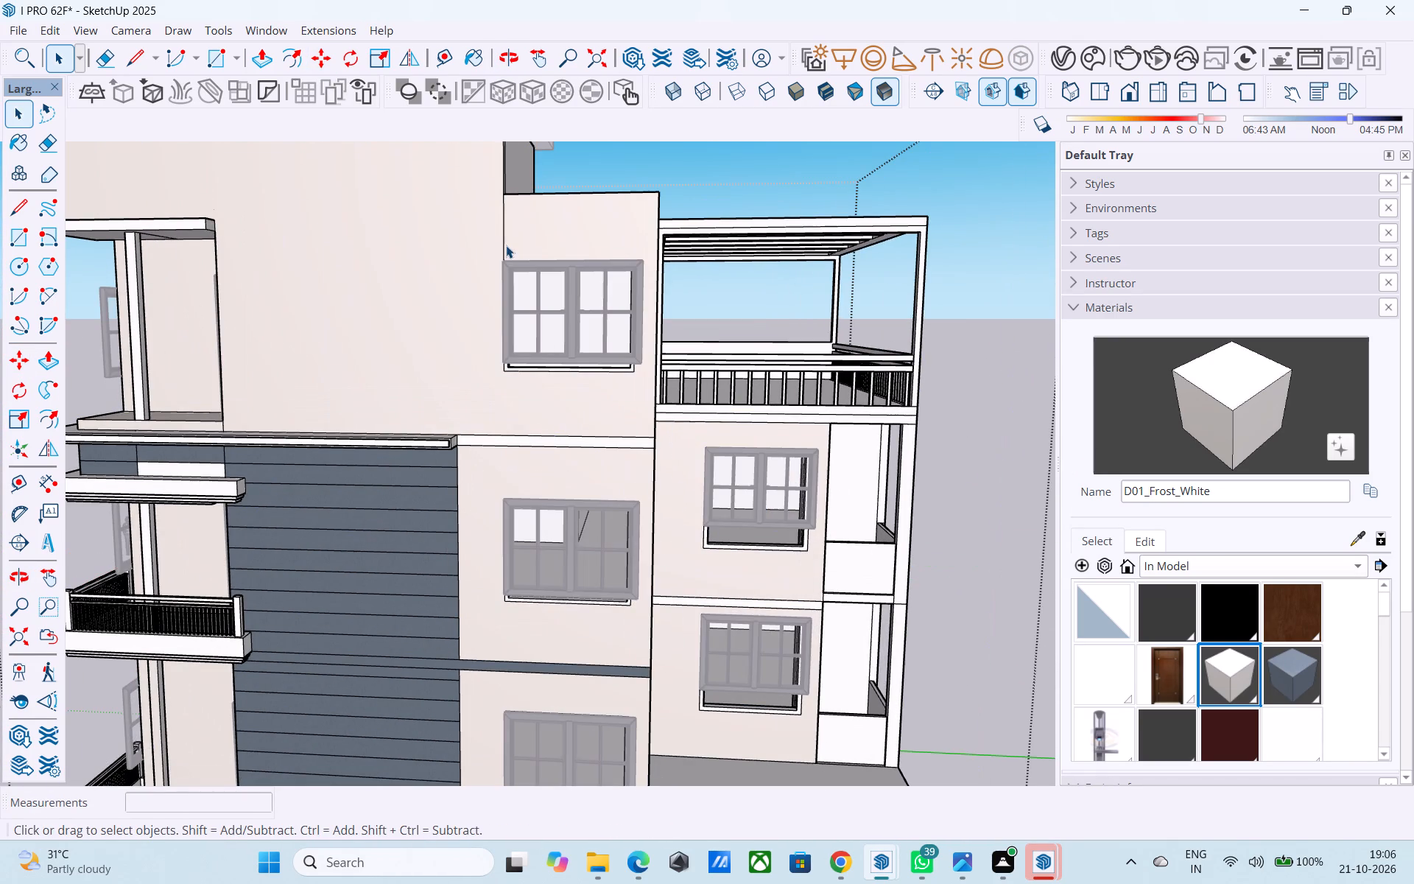
key("e")
left_click_drag(505, 242, 493, 241)
scroll(493, 241, "down", 7)
key("space")
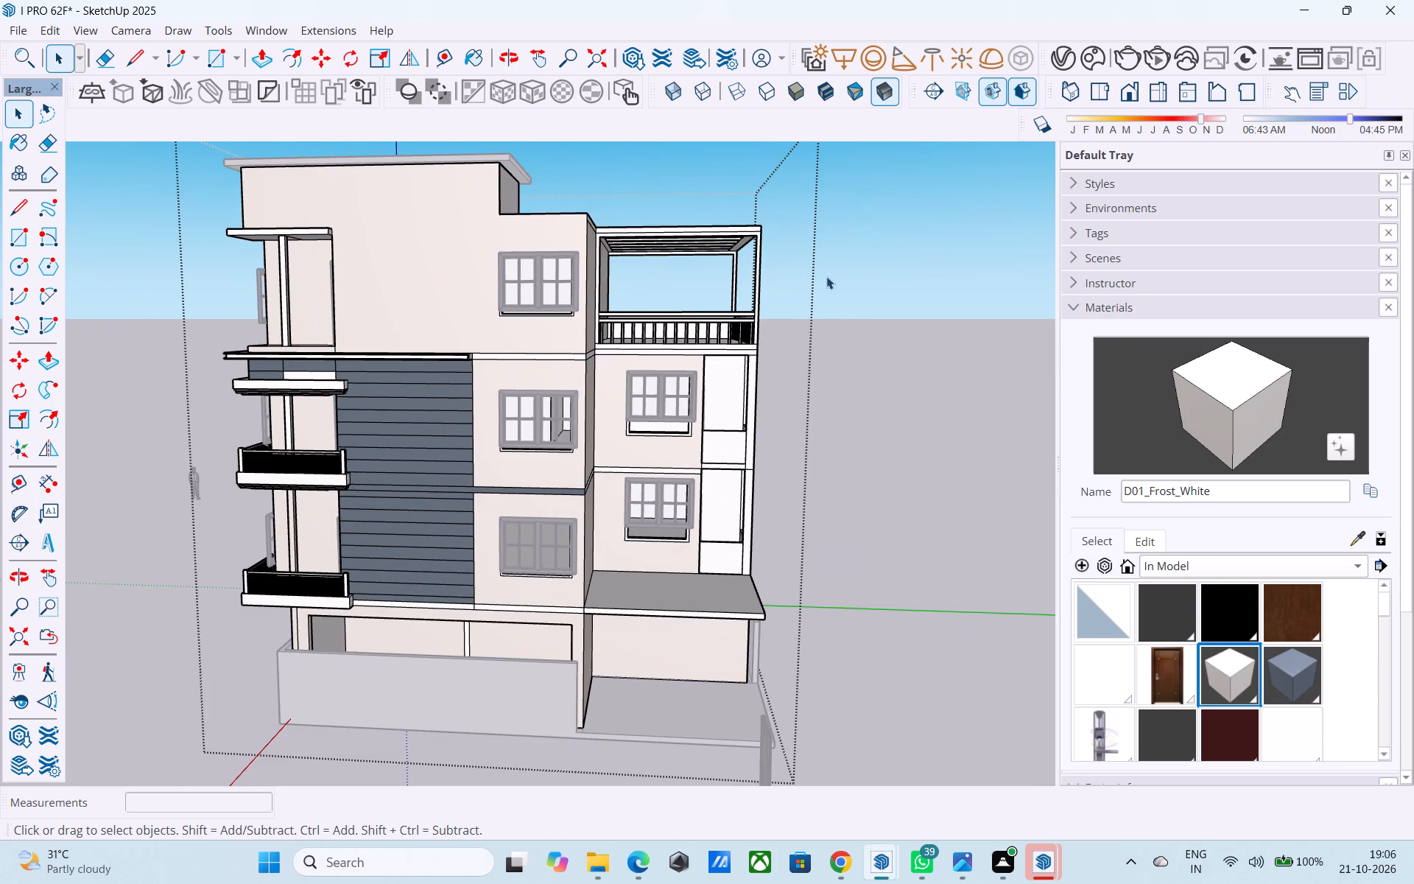
left_click(831, 275)
Stretch the top-floor window beside the cladding down to its opening's bottom edge, scaling the height by about 1.09.
scroll(559, 332, "up", 3)
left_click(541, 287)
scroll(541, 293, "up", 4)
key("s")
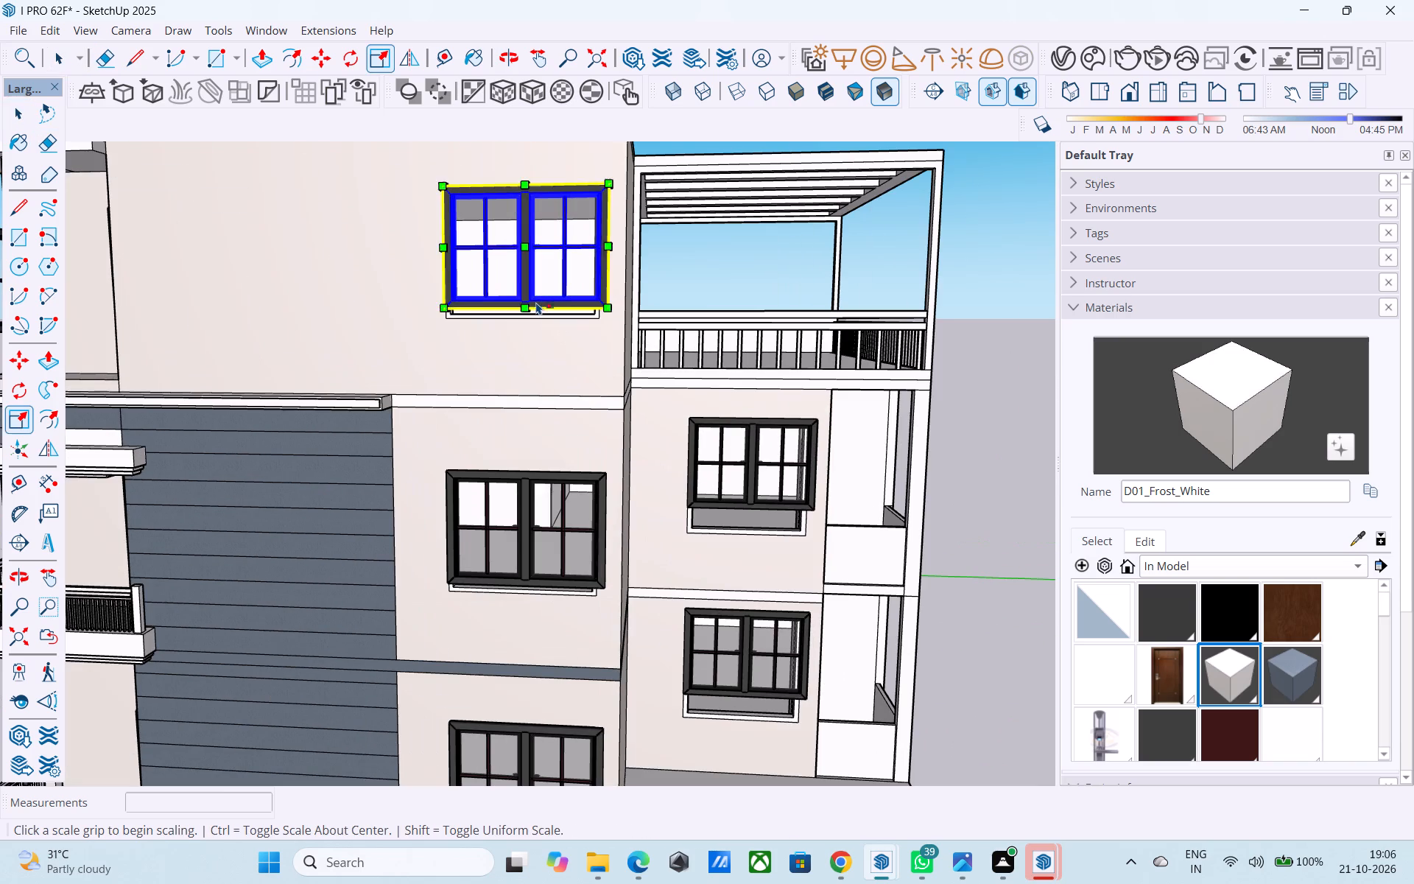
scroll(538, 313, "up", 7)
middle_click_drag(524, 327, 526, 250)
scroll(525, 237, "up", 4)
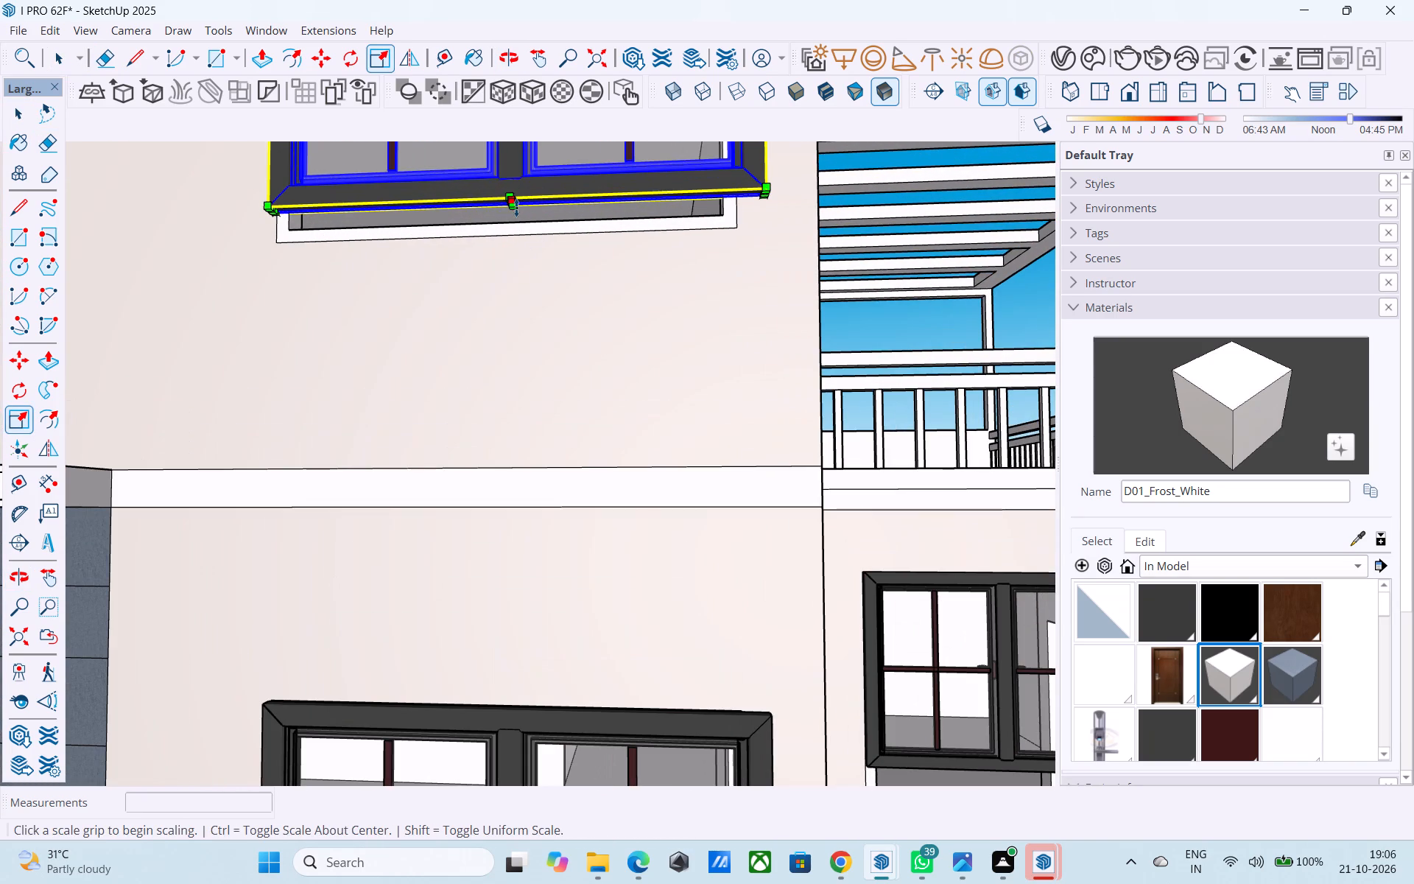
left_click(518, 209)
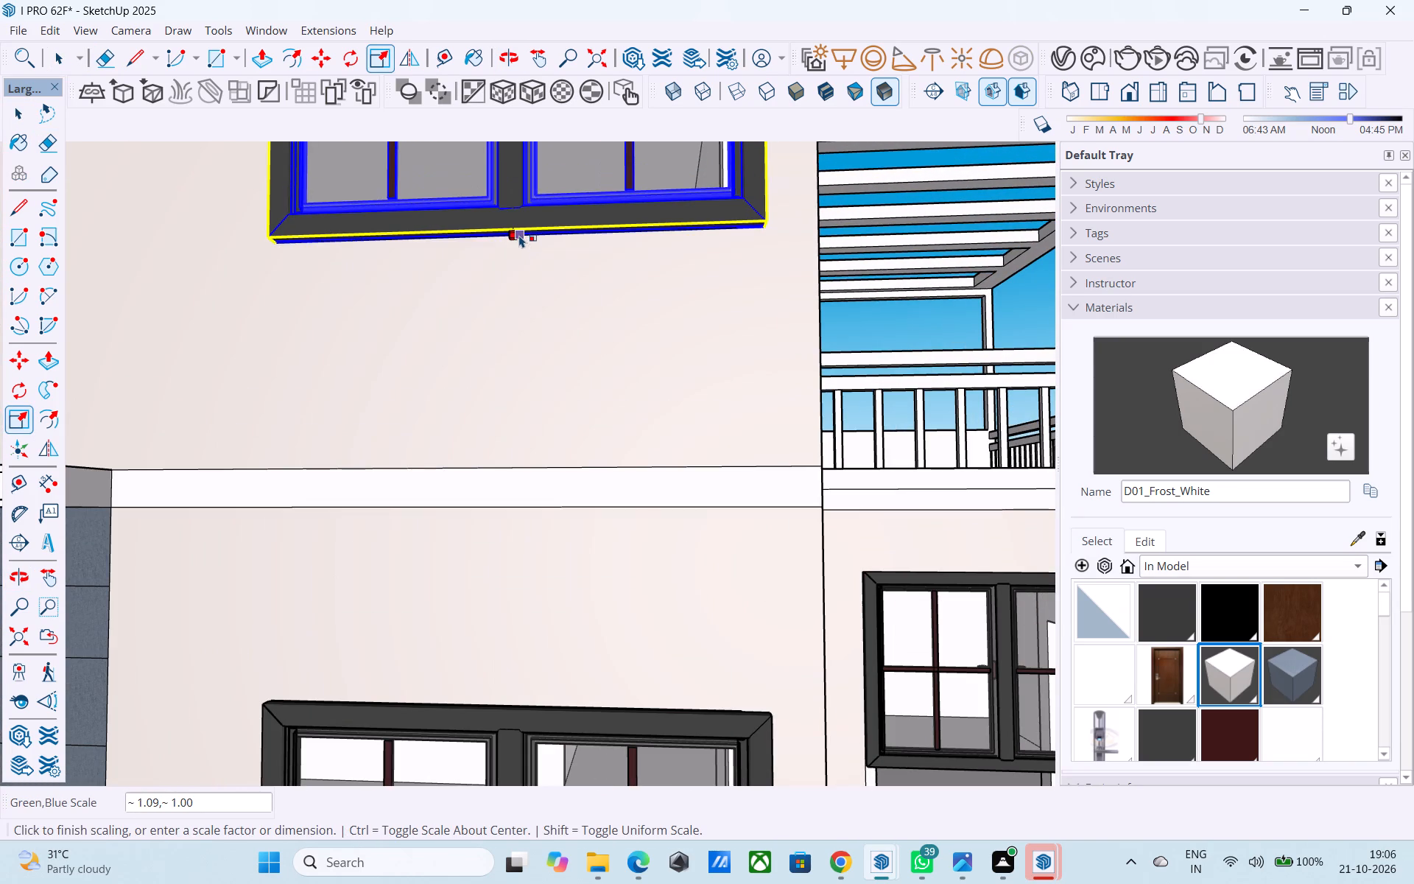
left_click(519, 235)
Scale the top-floor window's width by 0.96 to fit its opening.
scroll(519, 236, "up", 1)
scroll(519, 237, "down", 11)
middle_click_drag(515, 306, 471, 502)
scroll(572, 431, "up", 5)
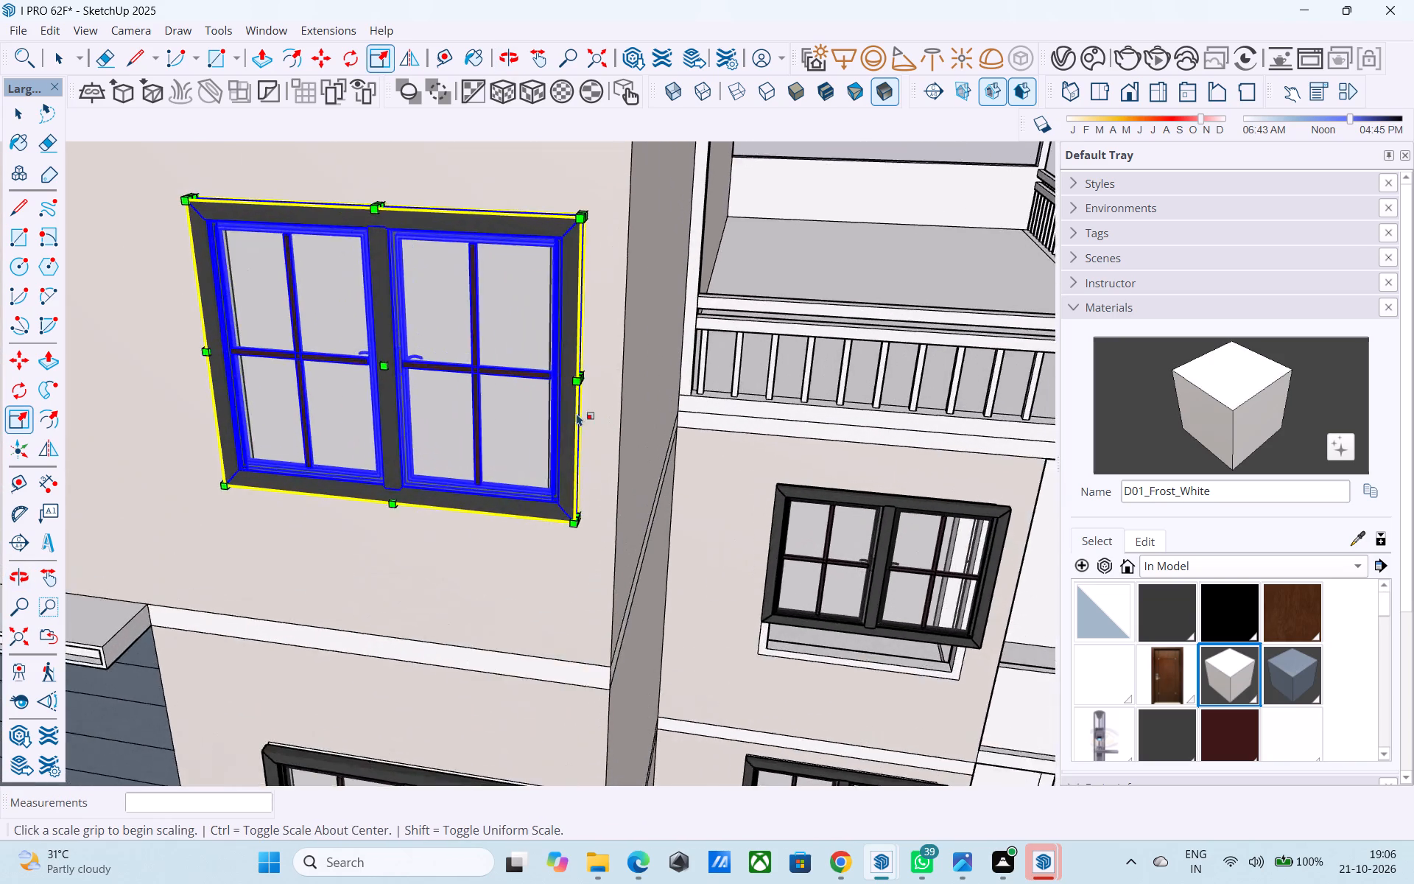
scroll(577, 413, "up", 4)
left_click(583, 377)
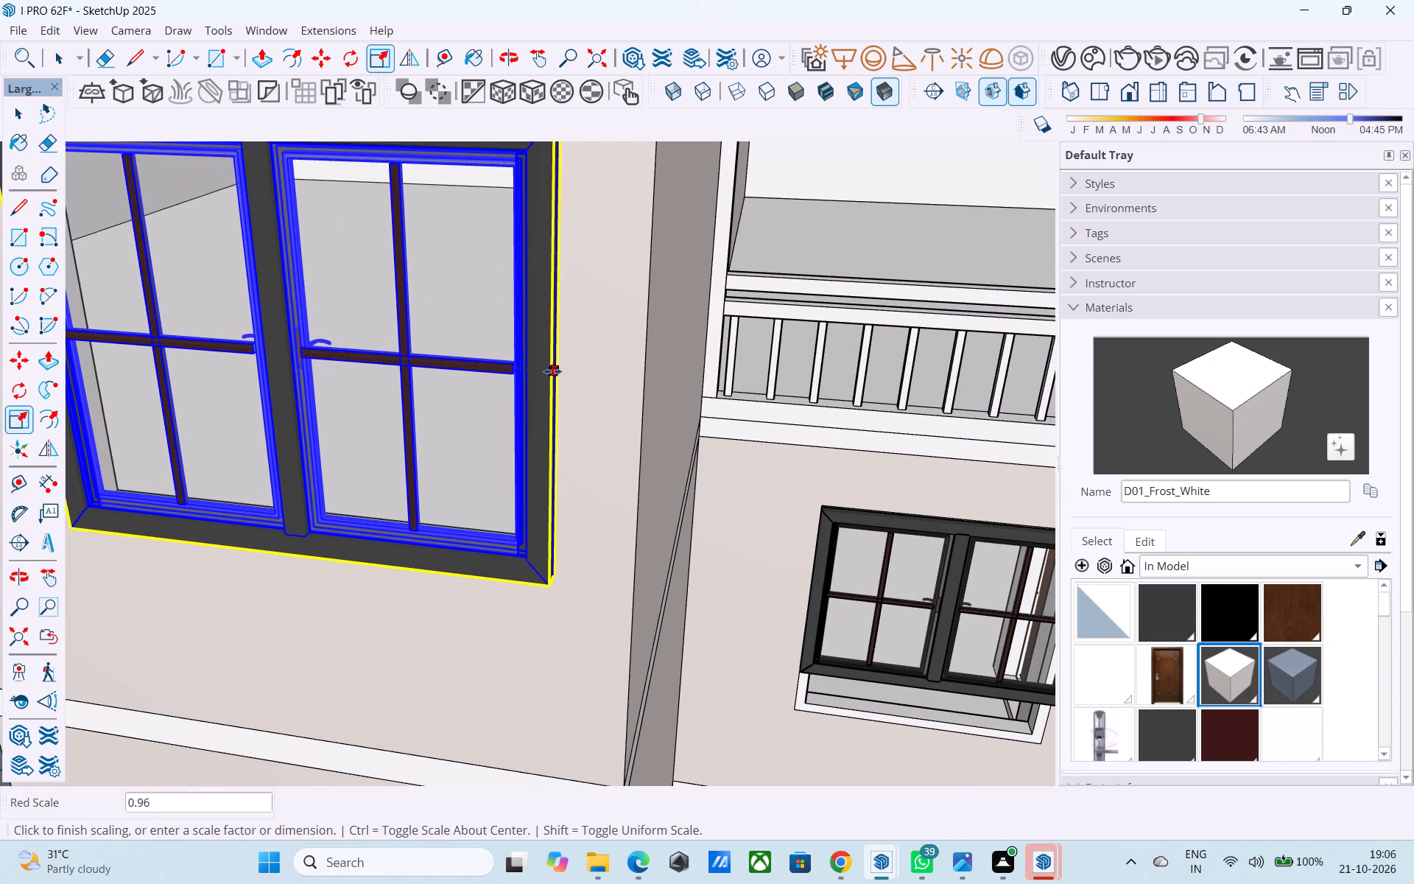
left_click(550, 371)
scroll(550, 353, "down", 7)
key("space")
scroll(549, 353, "down", 2)
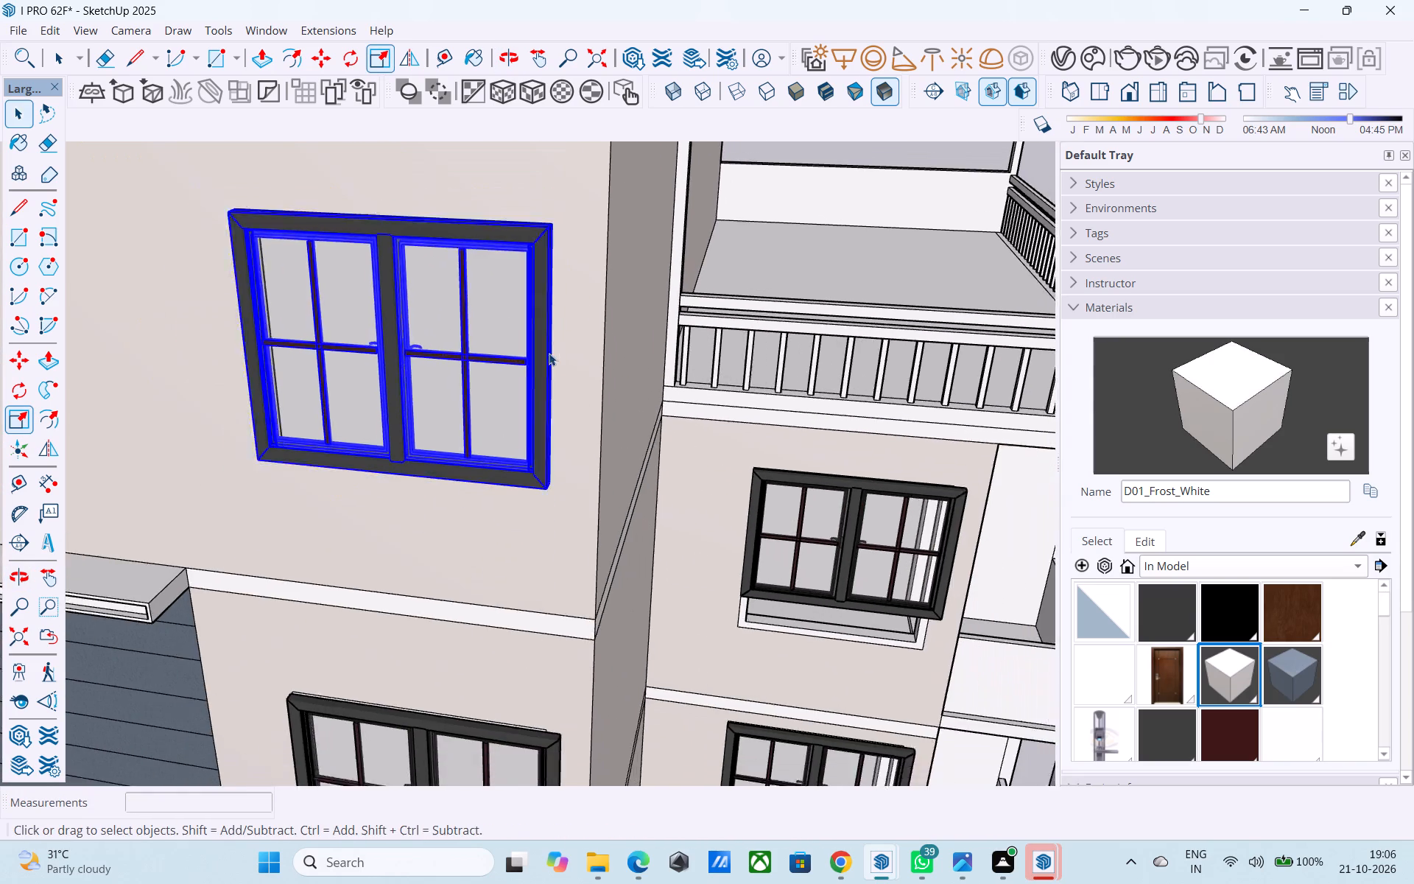
Scale the width of the window one floor below by 0.95 to fit its opening.
scroll(549, 353, "down", 5)
middle_click_drag(502, 483, 502, 269)
scroll(505, 408, "up", 6)
middle_click_drag(492, 513, 484, 504)
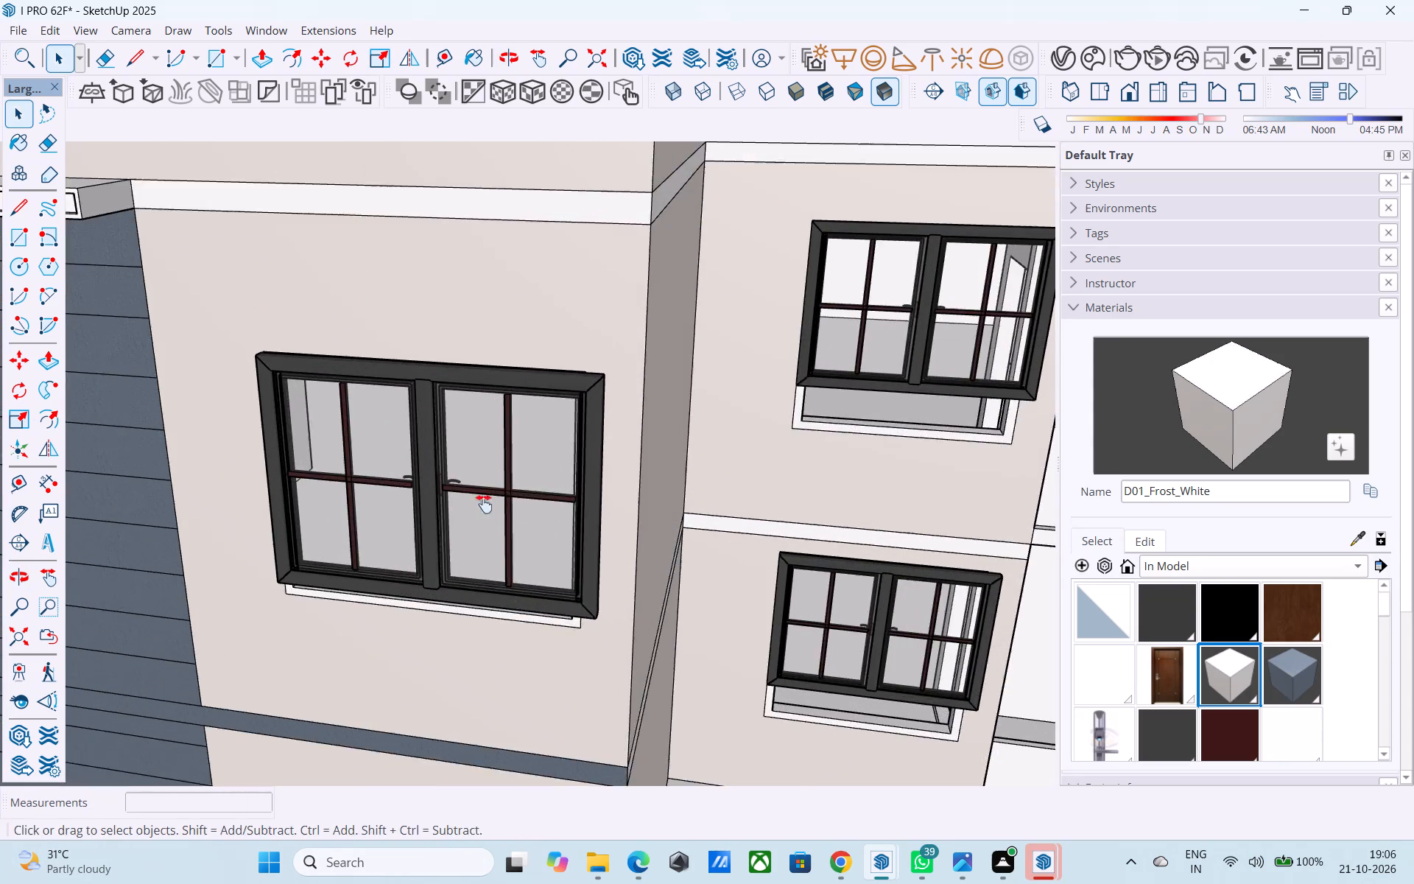
middle_click_drag(484, 504, 461, 428)
left_click(439, 428)
middle_click_drag(451, 418, 424, 411)
key("s")
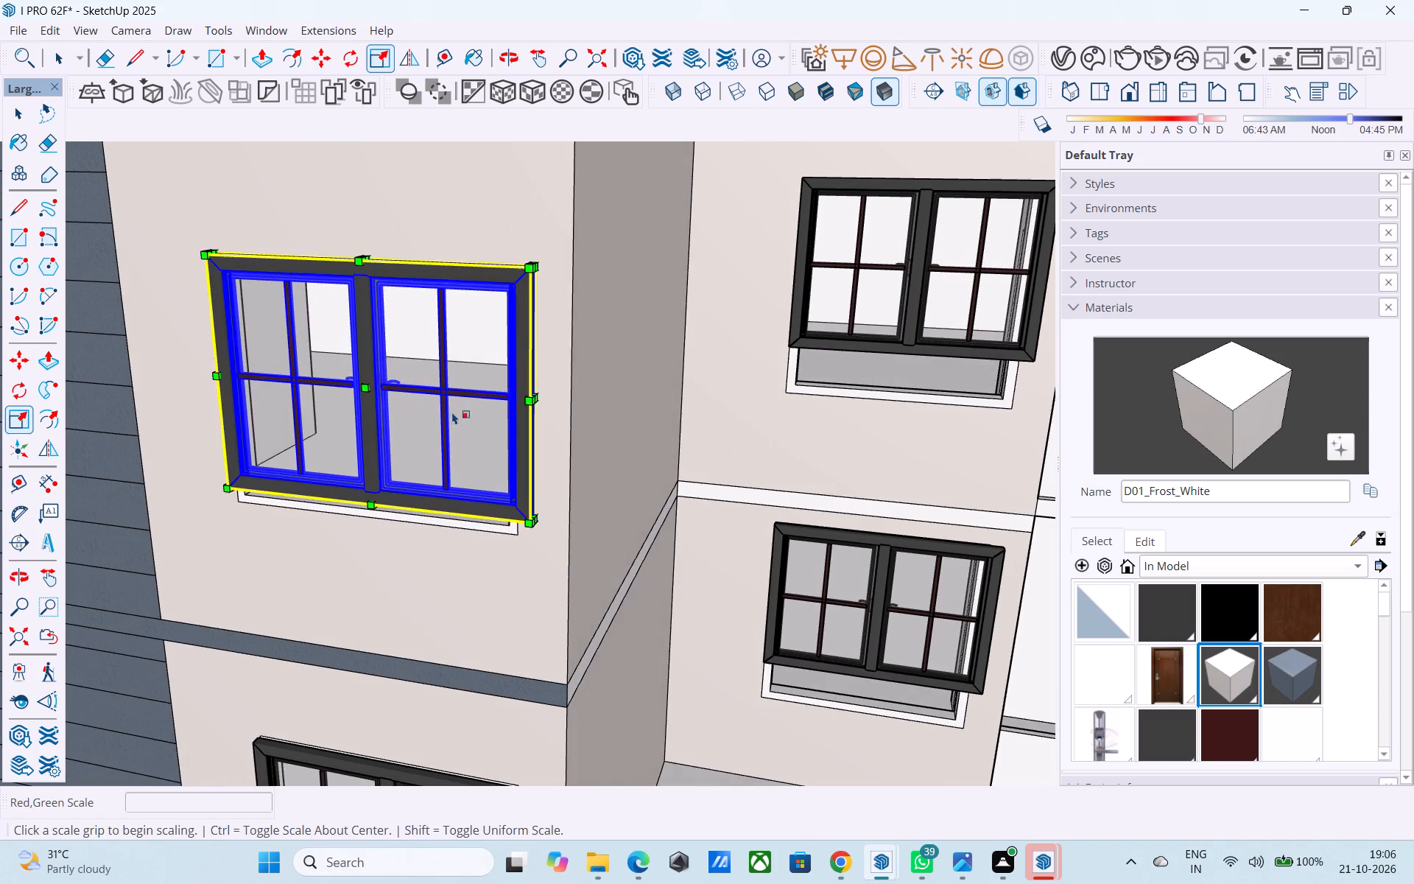
scroll(492, 401, "up", 4)
left_click(560, 393)
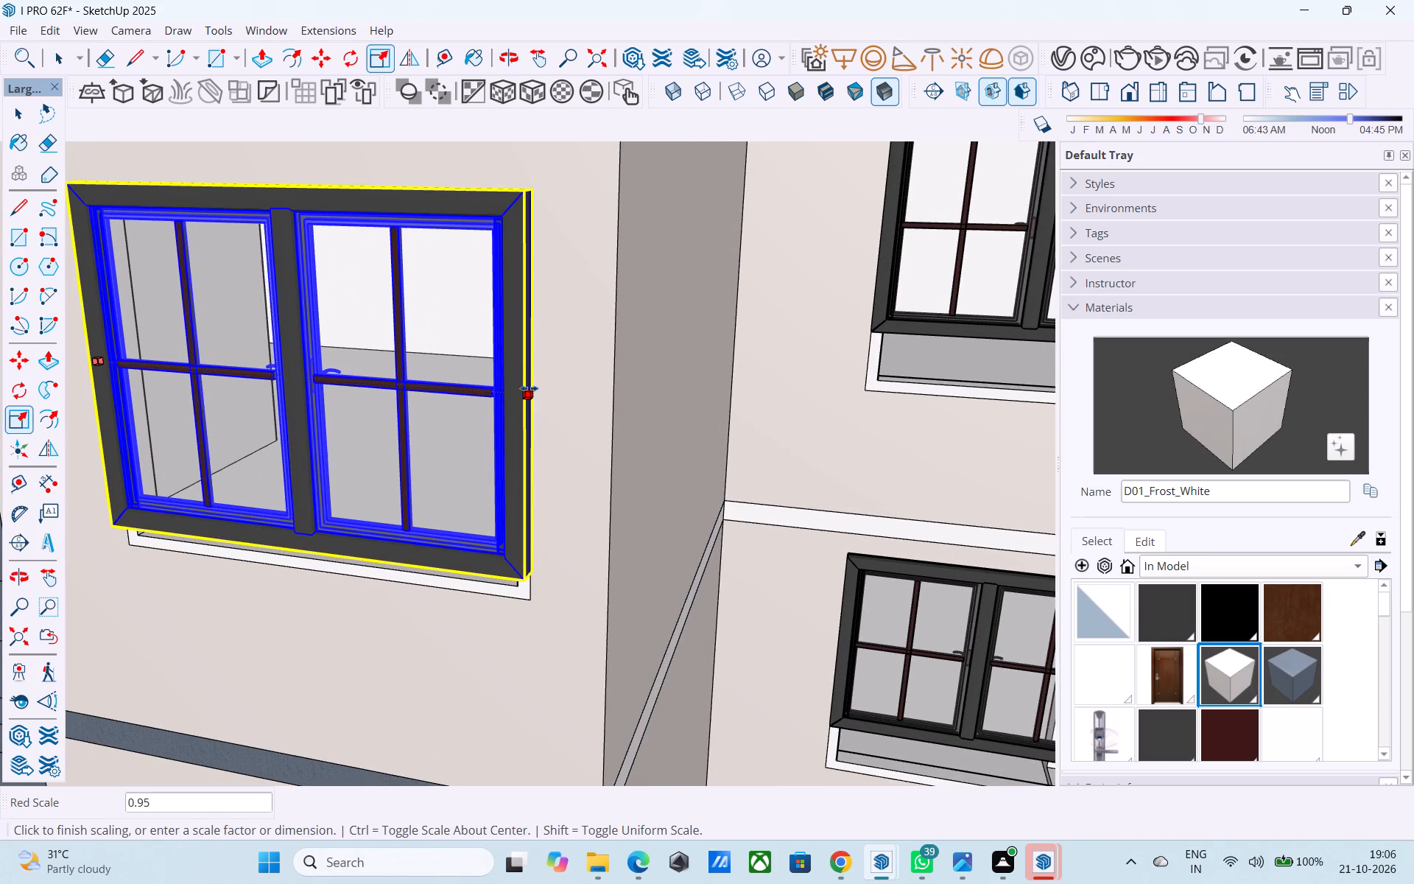
left_click(524, 388)
Stretch that middle window down to its opening's bottom edge, scaling the height by about 1.09.
scroll(517, 336, "down", 4)
middle_click_drag(510, 371, 604, 234)
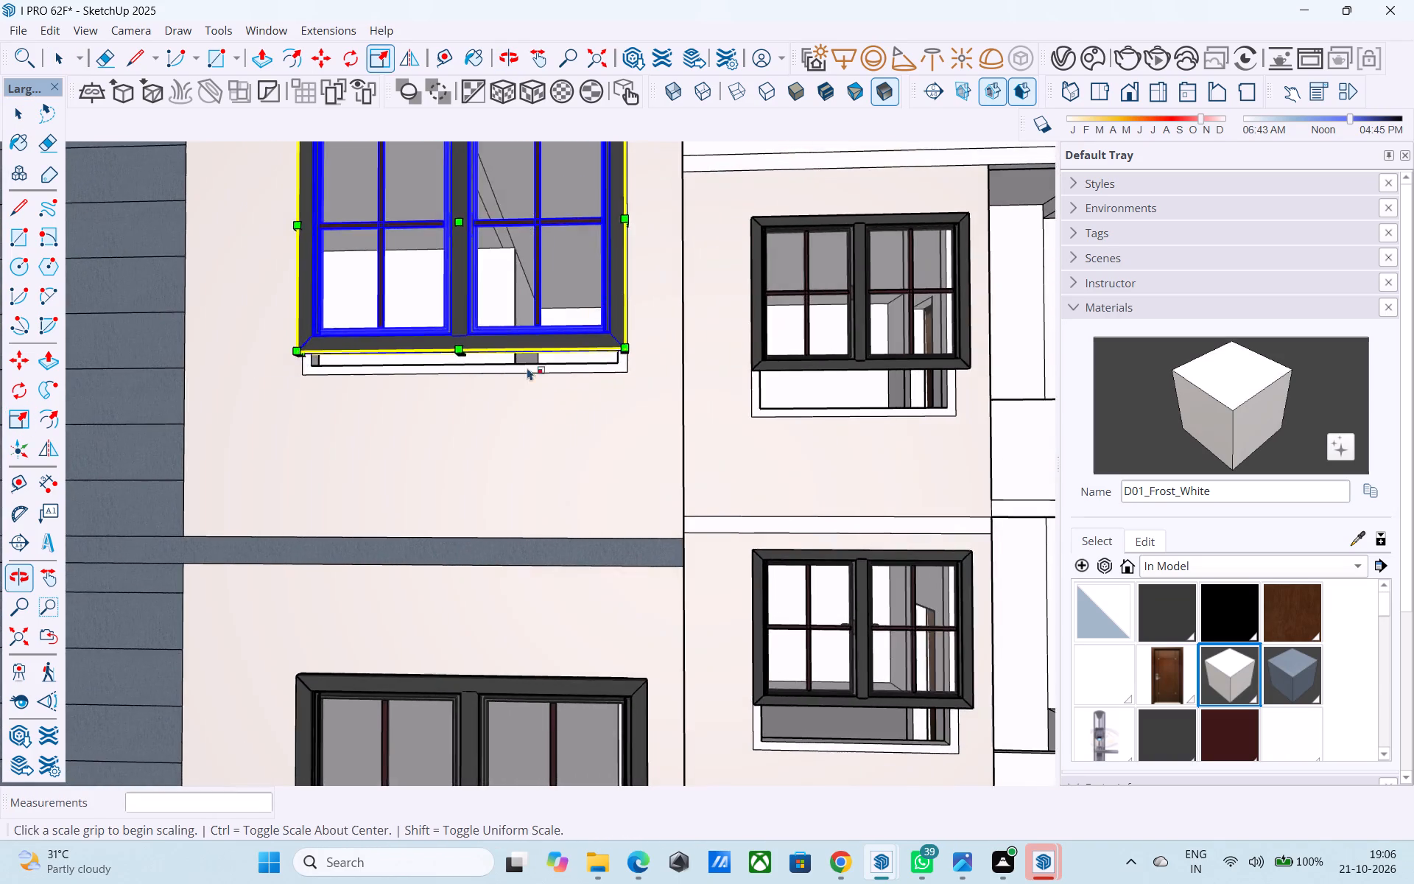
scroll(520, 372, "up", 12)
scroll(437, 326, "down", 20)
scroll(437, 326, "down", 1)
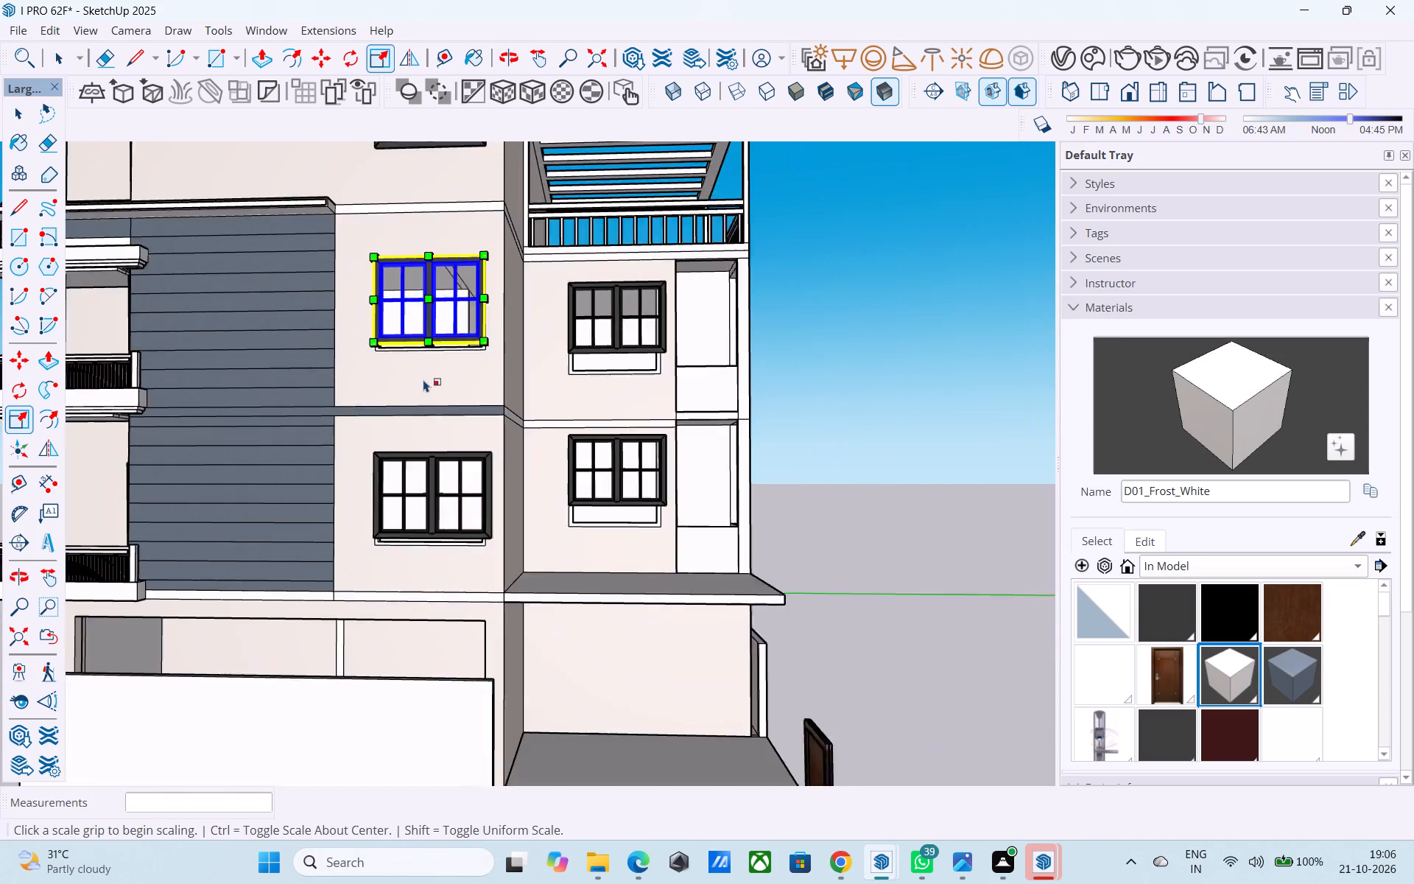
scroll(423, 379, "down", 7)
middle_click_drag(452, 334, 446, 515)
scroll(444, 521, "up", 3)
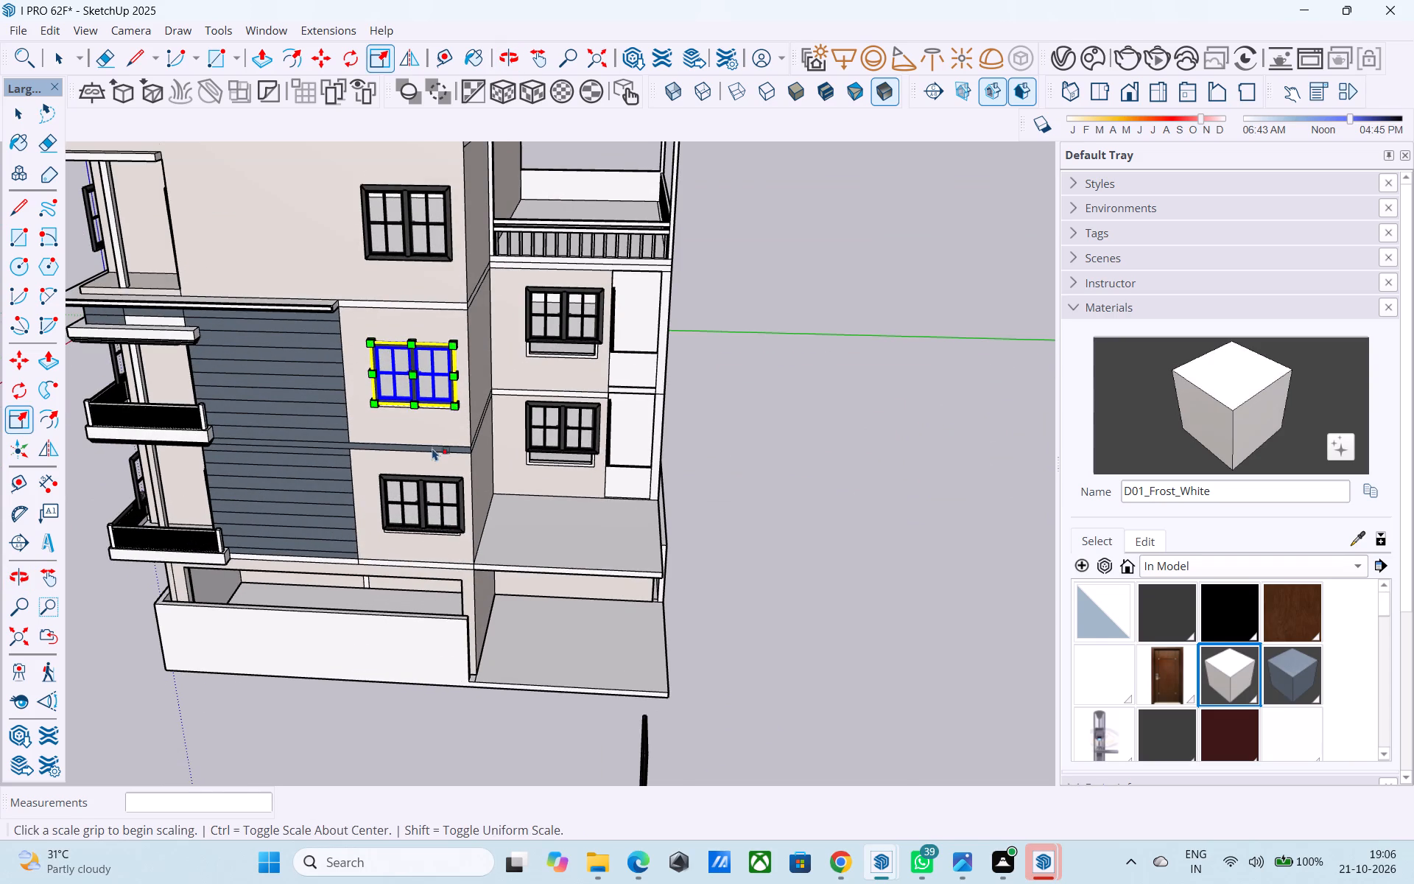
middle_click_drag(432, 446, 440, 317)
scroll(402, 387, "up", 5)
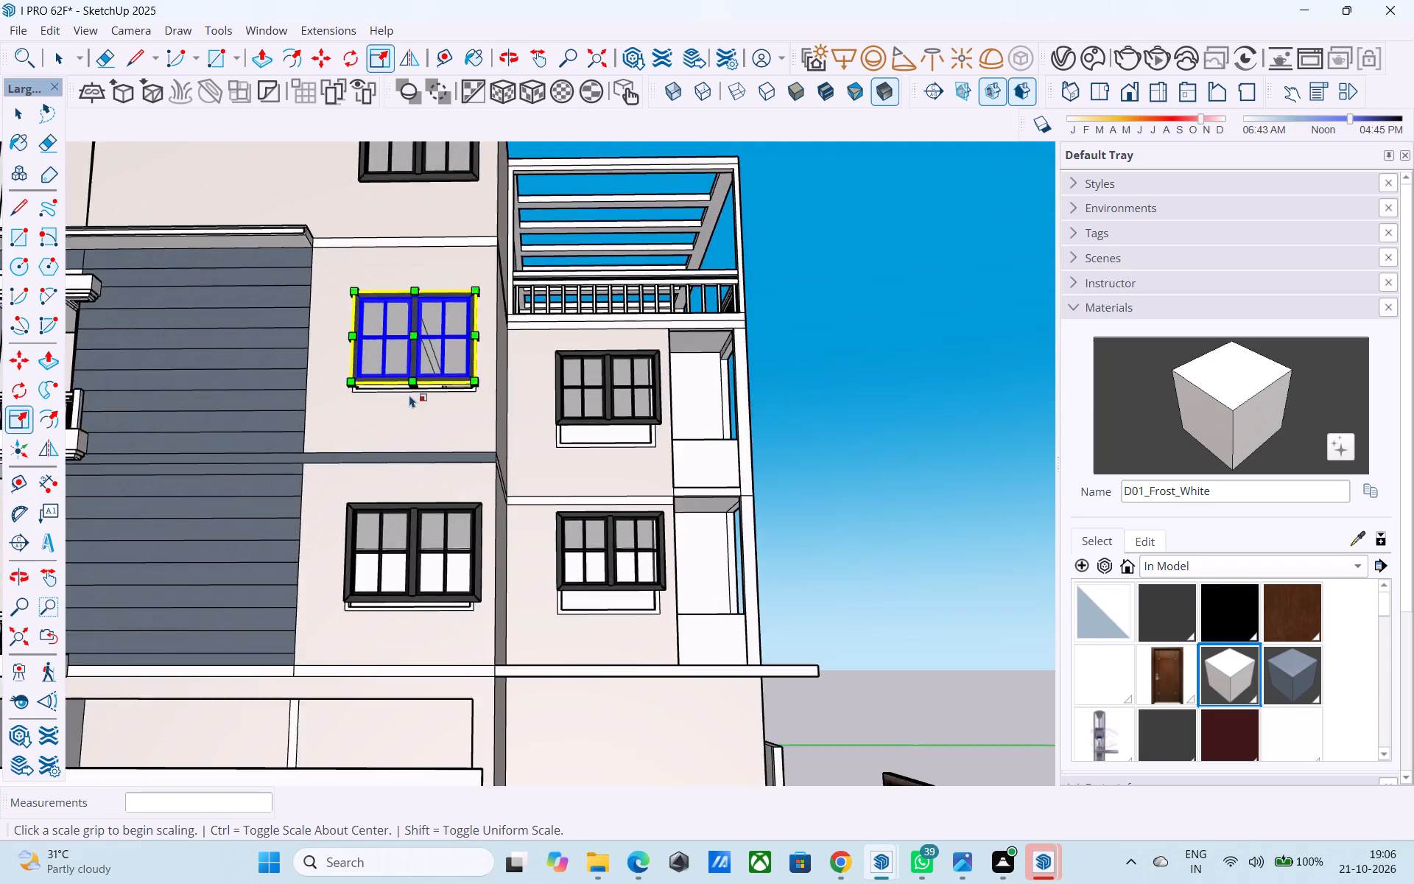
scroll(409, 395, "up", 11)
left_click(428, 368)
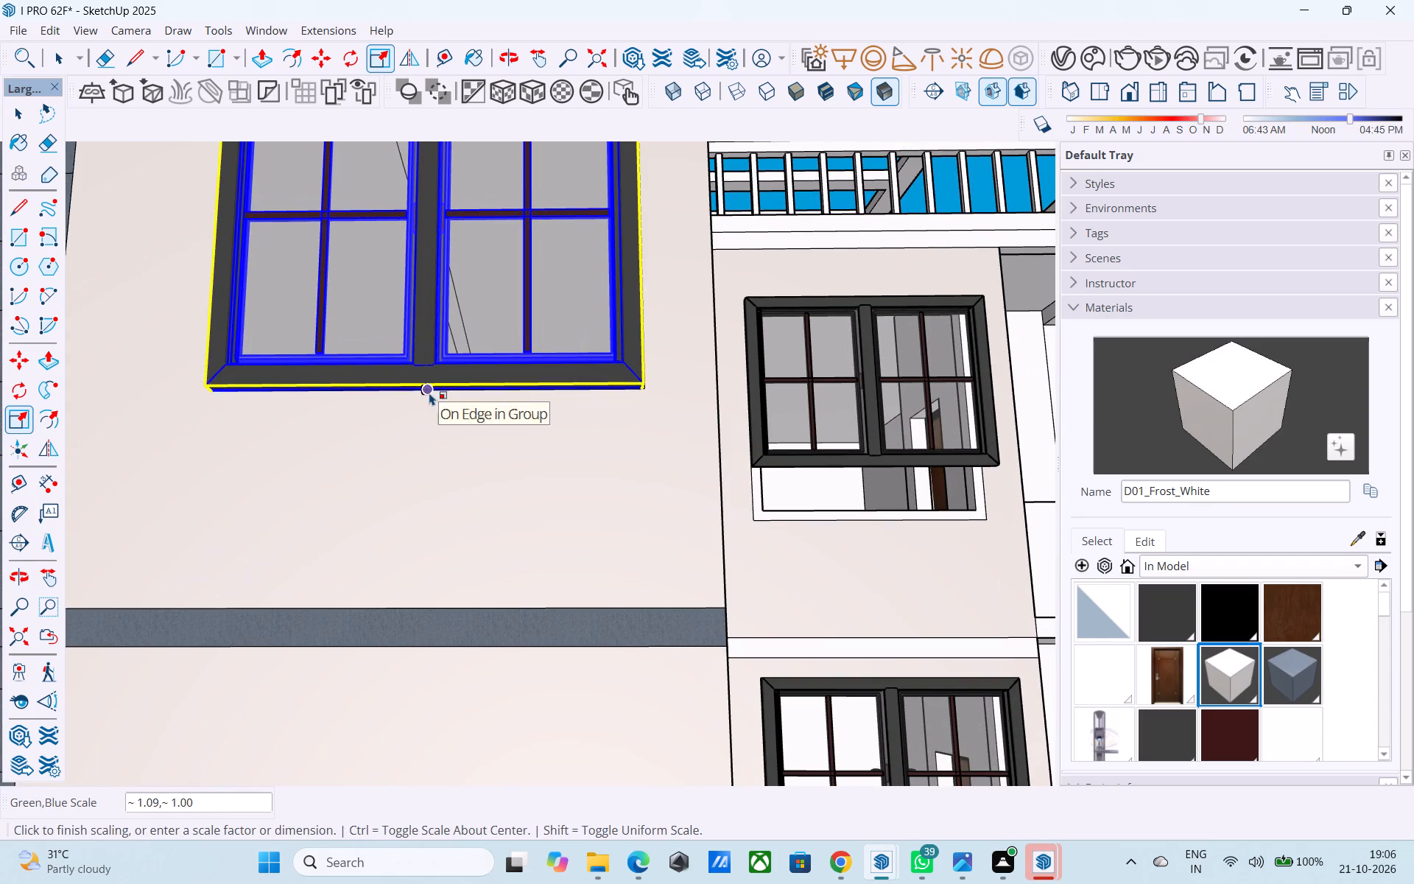
left_click(429, 393)
scroll(435, 251, "down", 10)
key("space")
Stretch the lowest window beside the cladding down to its opening's bottom edge, scaling the height by about 1.09.
left_click(435, 540)
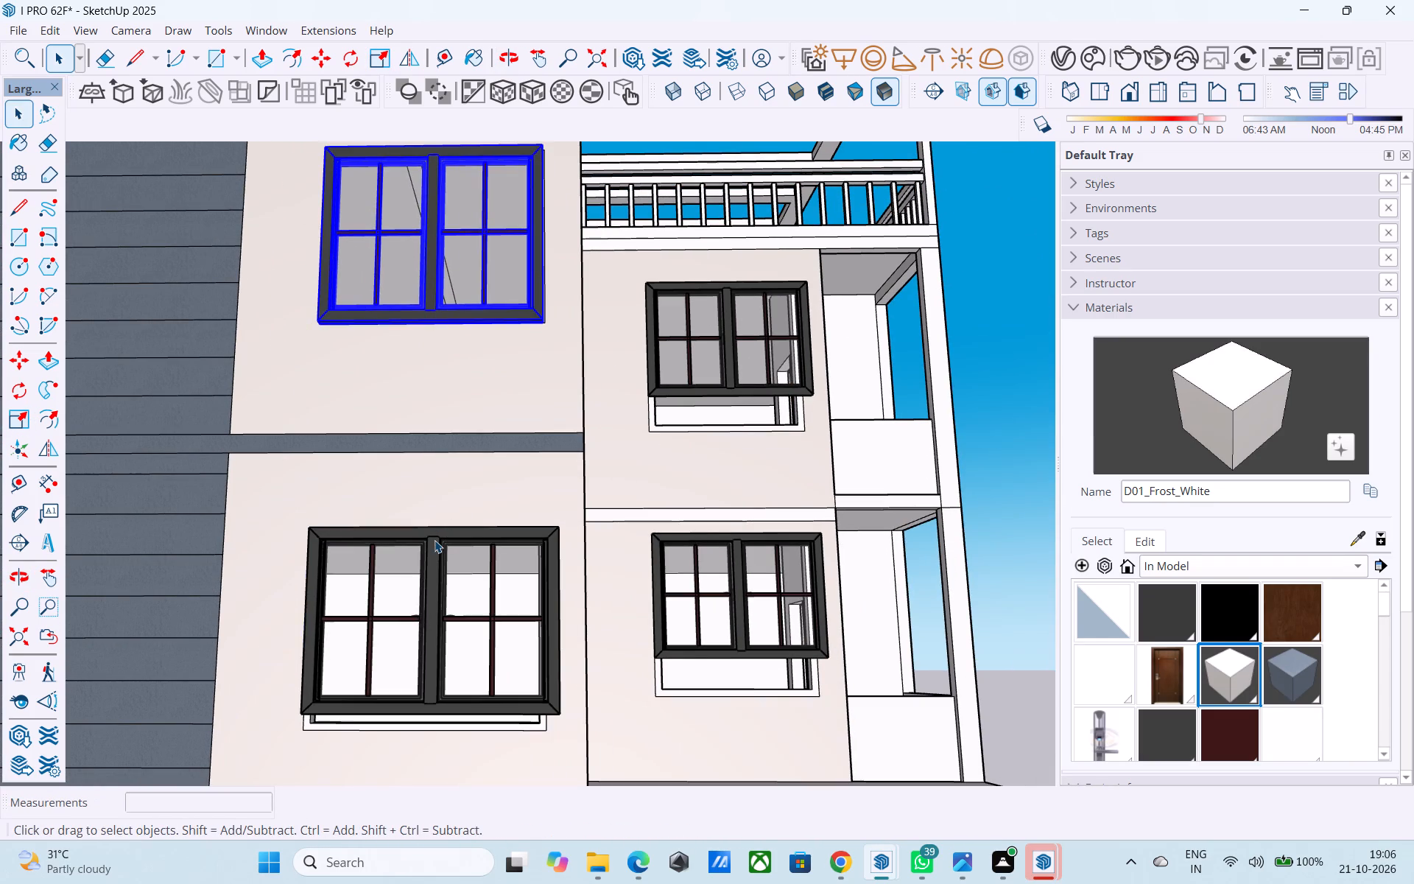
middle_click_drag(435, 574, 413, 411, "shift")
scroll(410, 547, "up", 3)
key("s")
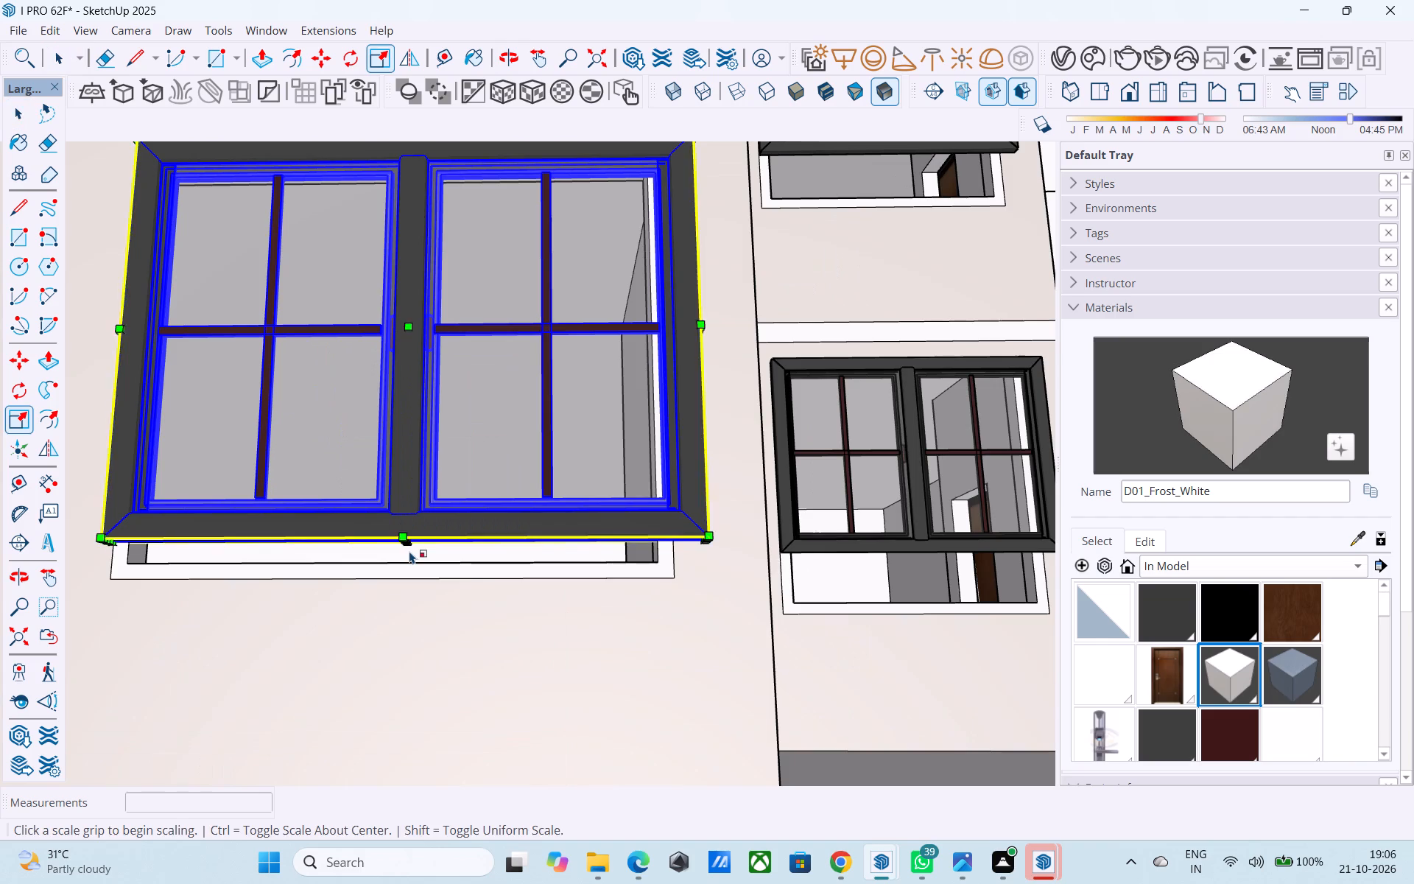
scroll(409, 551, "up", 1)
left_click(403, 535)
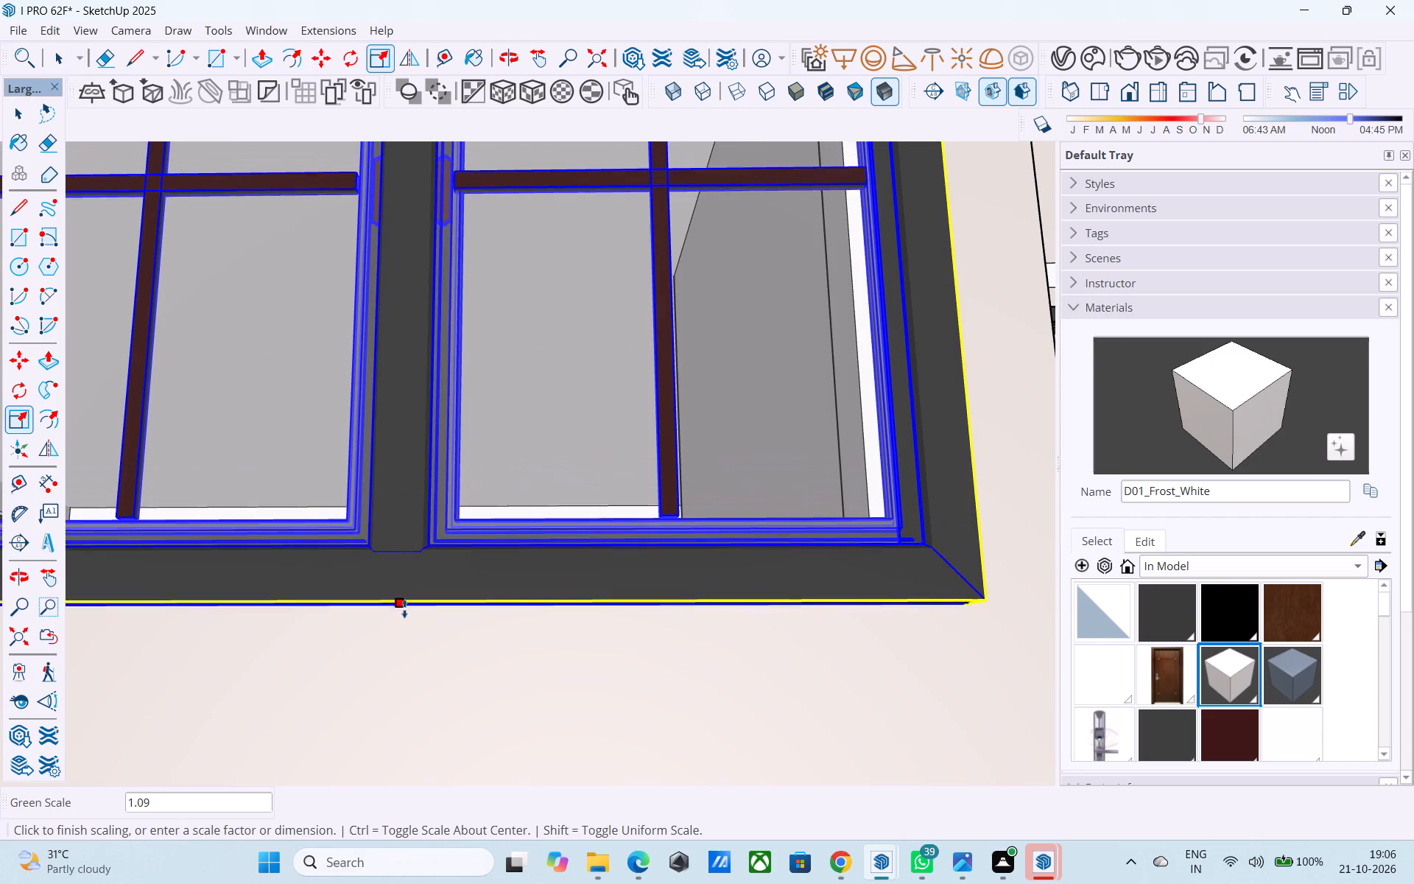
left_click(404, 608)
Scale the width of that lowest window by 0.95 to fit its opening.
scroll(351, 538, "down", 7)
middle_click_drag(469, 484, 261, 651)
middle_click_drag(516, 486, 477, 587)
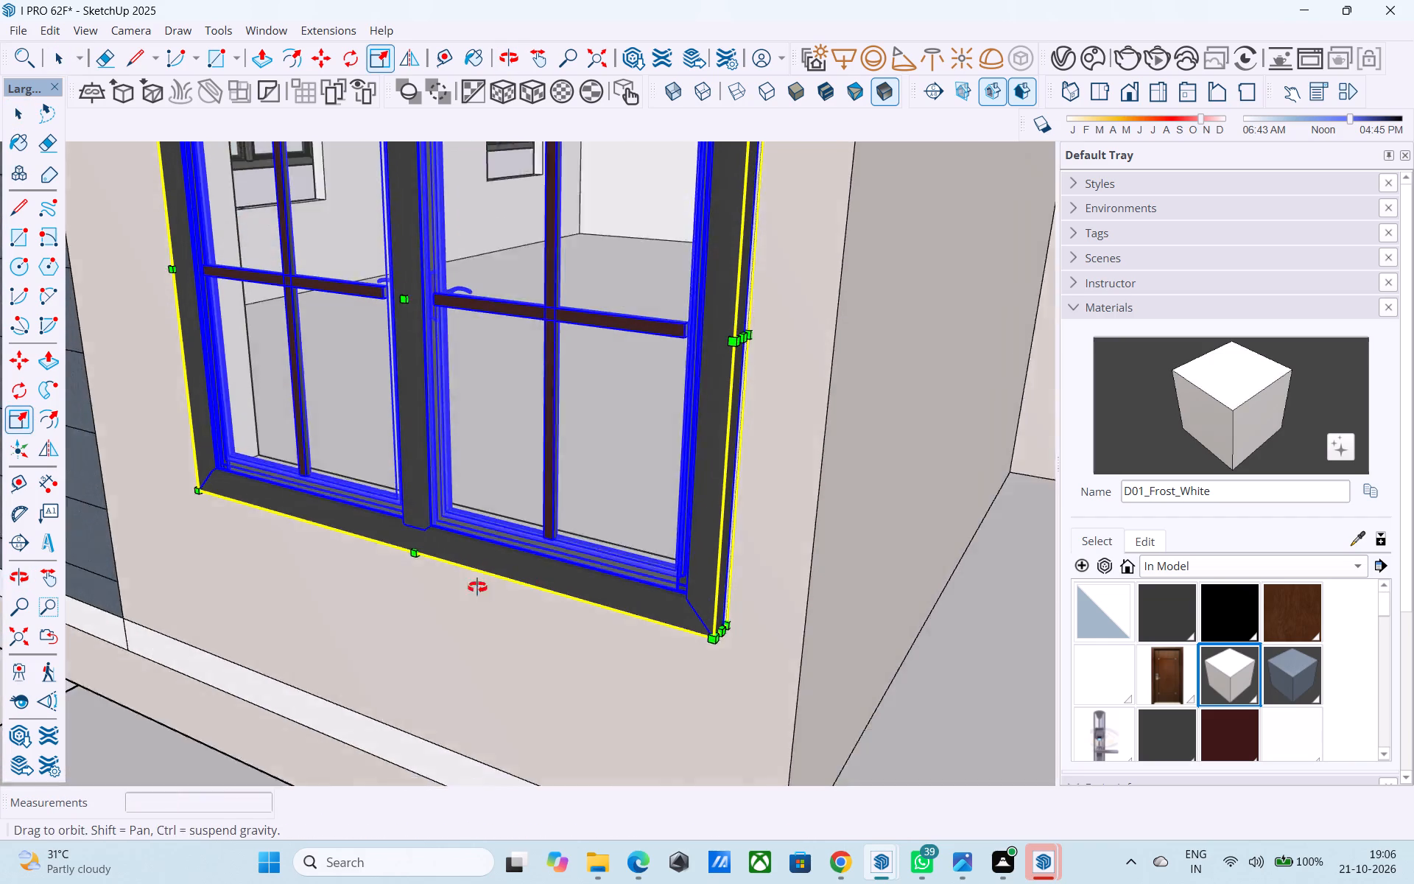
middle_click_drag(477, 587, 468, 604)
scroll(661, 485, "up", 1)
left_click(742, 369)
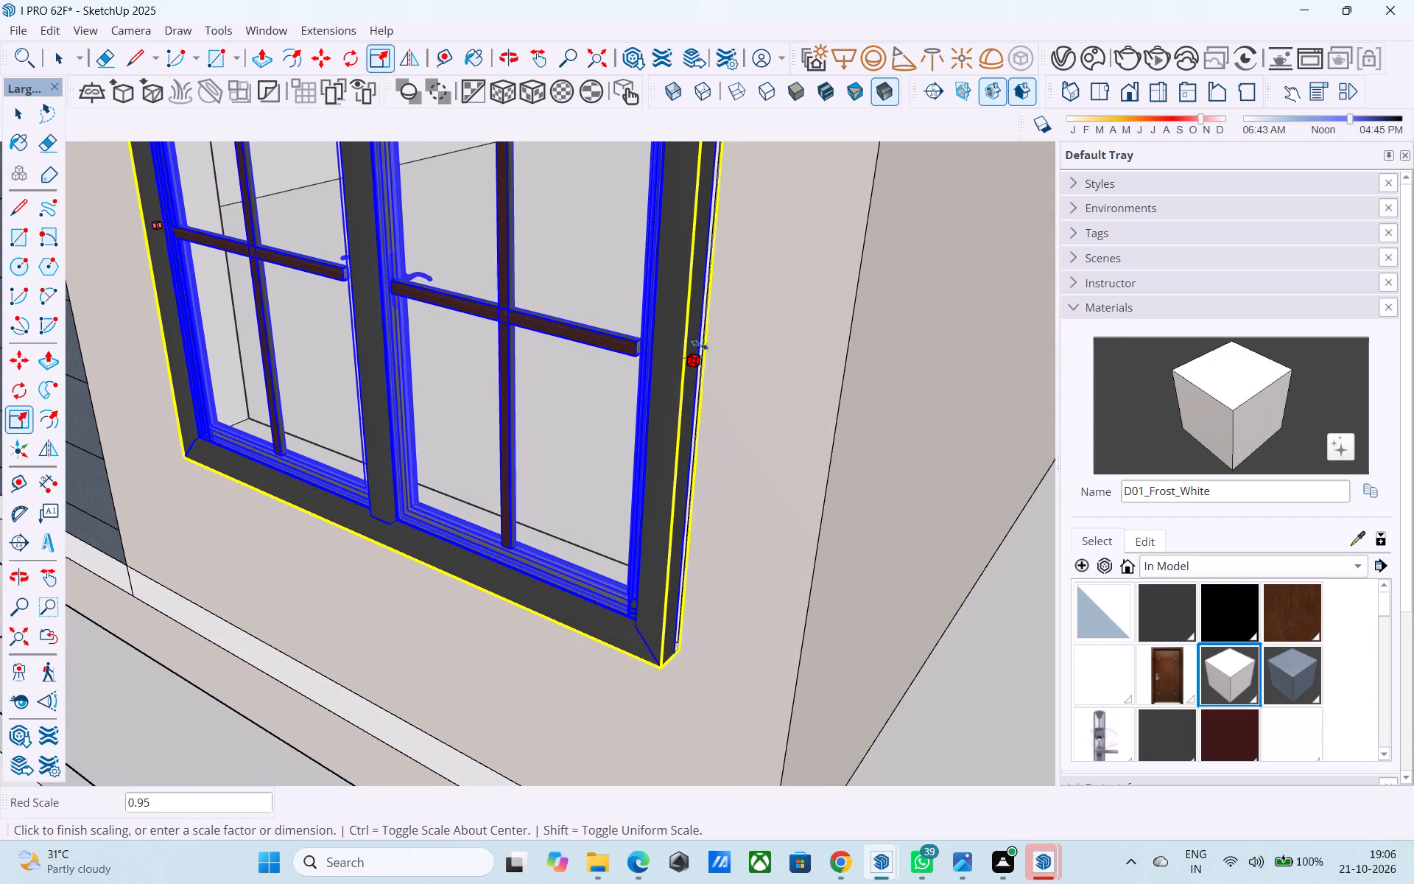
left_click(695, 340)
scroll(697, 334, "down", 4)
middle_click_drag(541, 410, 694, 404)
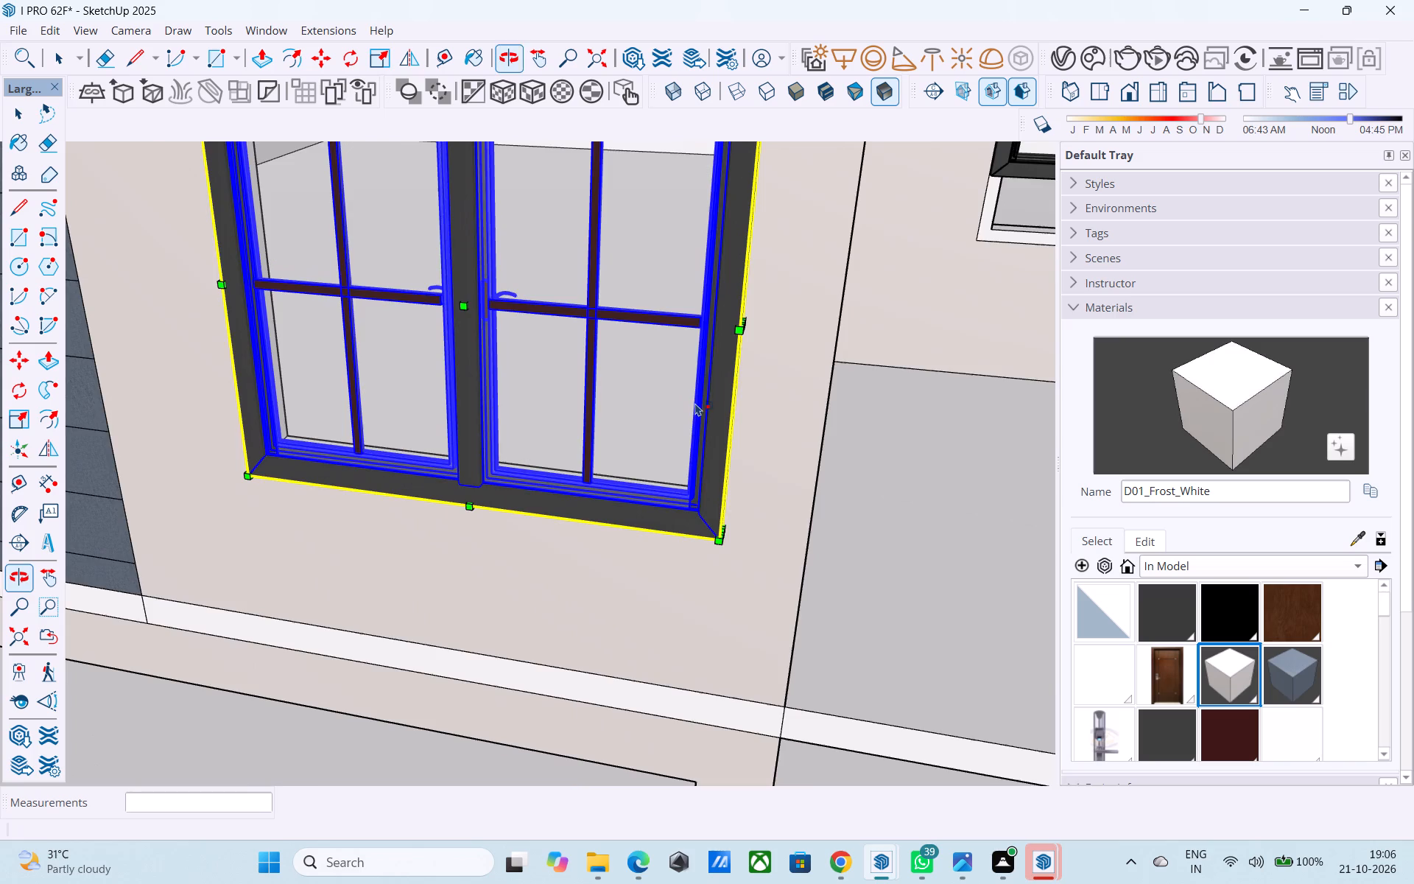
scroll(698, 384, "down", 6)
middle_click_drag(518, 421, 628, 387)
scroll(591, 363, "down", 6)
key("space")
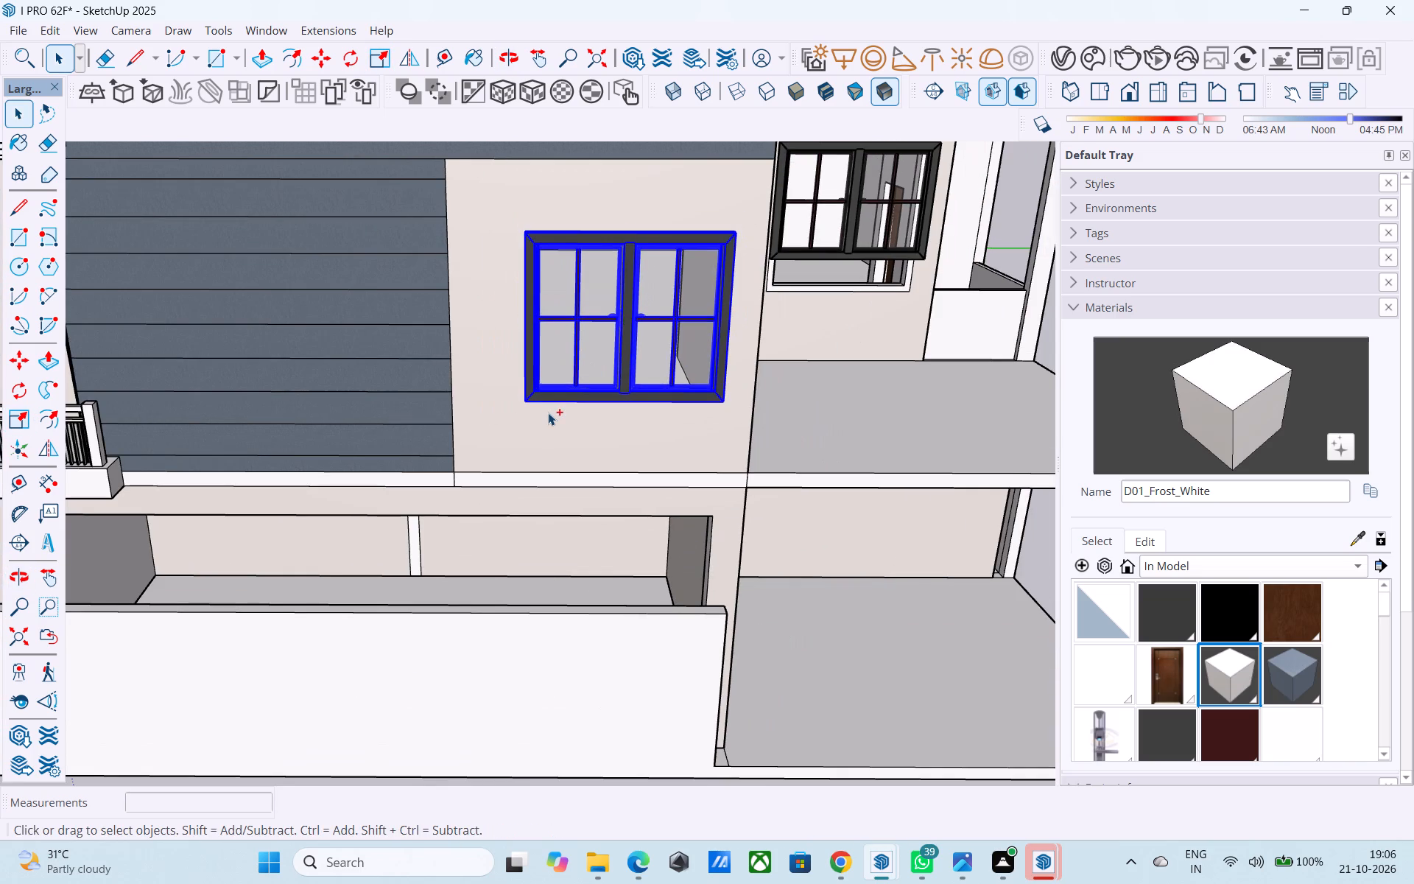
Save the model.
key("ctrl+s")
Stretch the upper window on the recessed wall, just below the railed terrace, down to its opening's bottom edge.
scroll(547, 410, "down", 6)
middle_click_drag(547, 410, 420, 545)
scroll(496, 448, "down", 2)
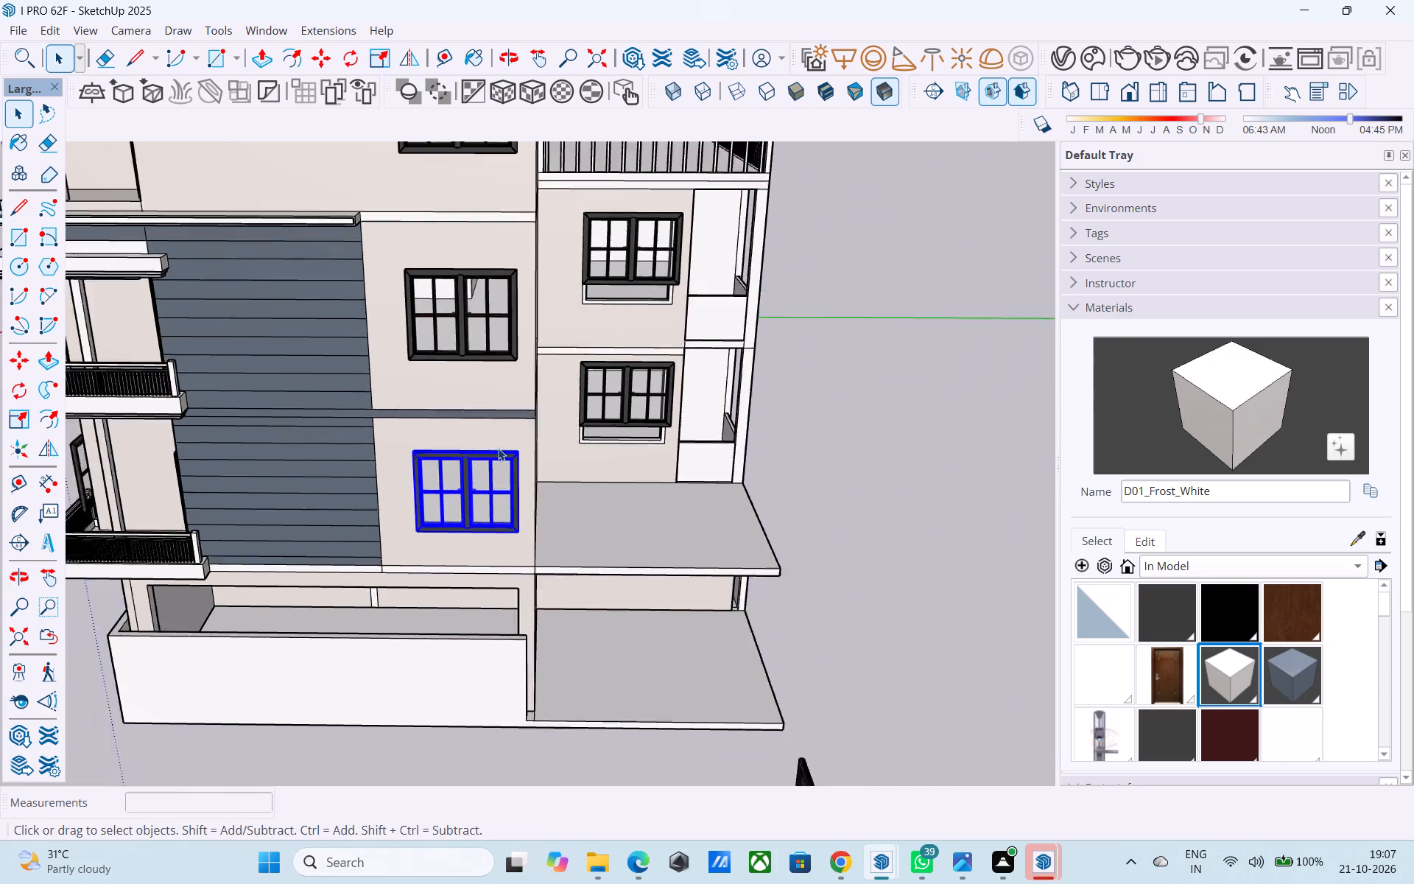
scroll(498, 448, "down", 2)
middle_click_drag(499, 463, 421, 597)
scroll(568, 420, "up", 7)
left_click(538, 397)
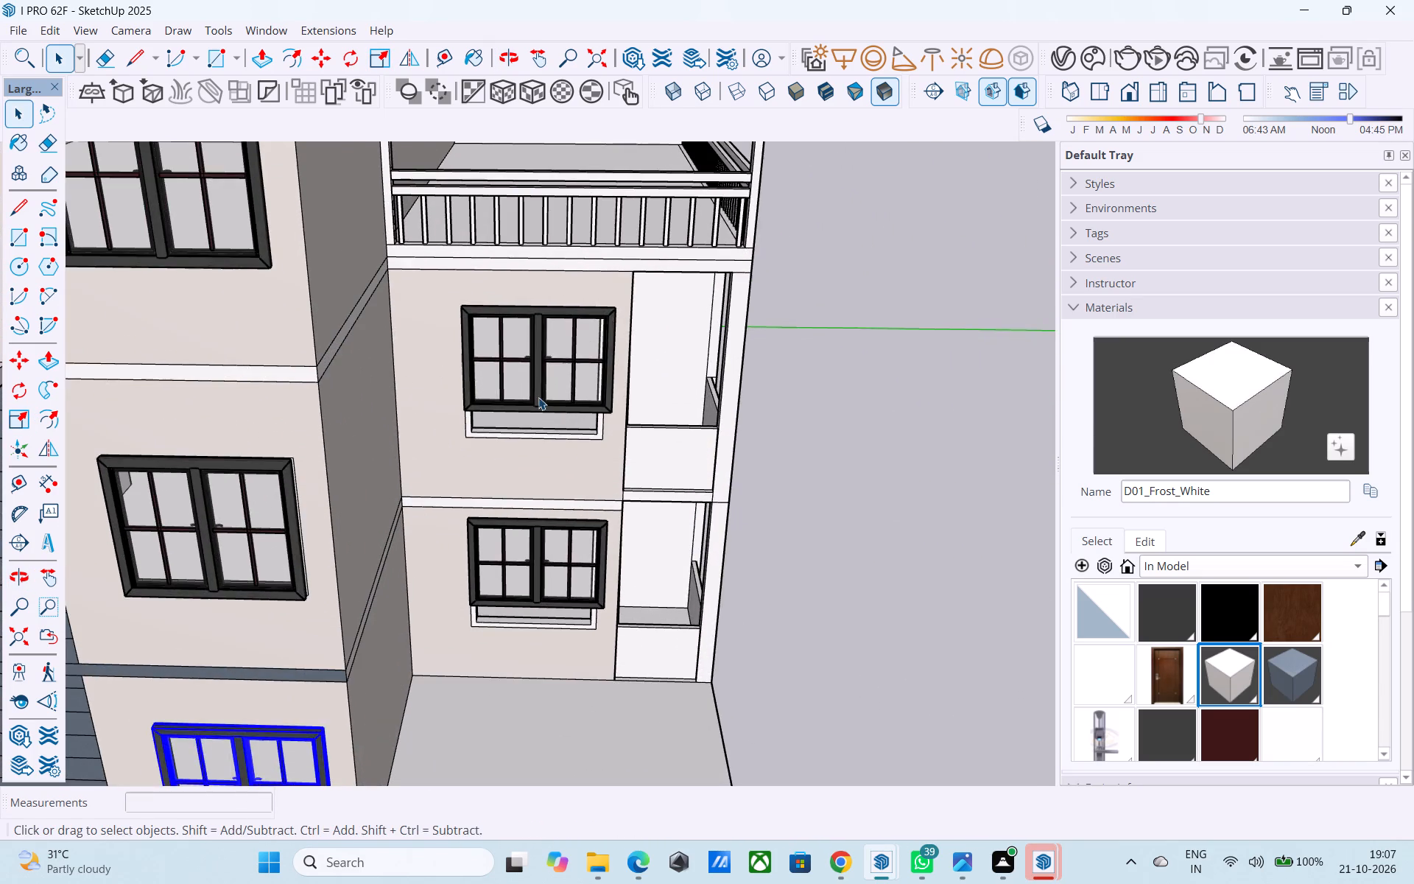
middle_click_drag(532, 402, 508, 475, "shift")
key("s")
scroll(511, 470, "up", 8)
middle_click_drag(518, 505, 511, 435)
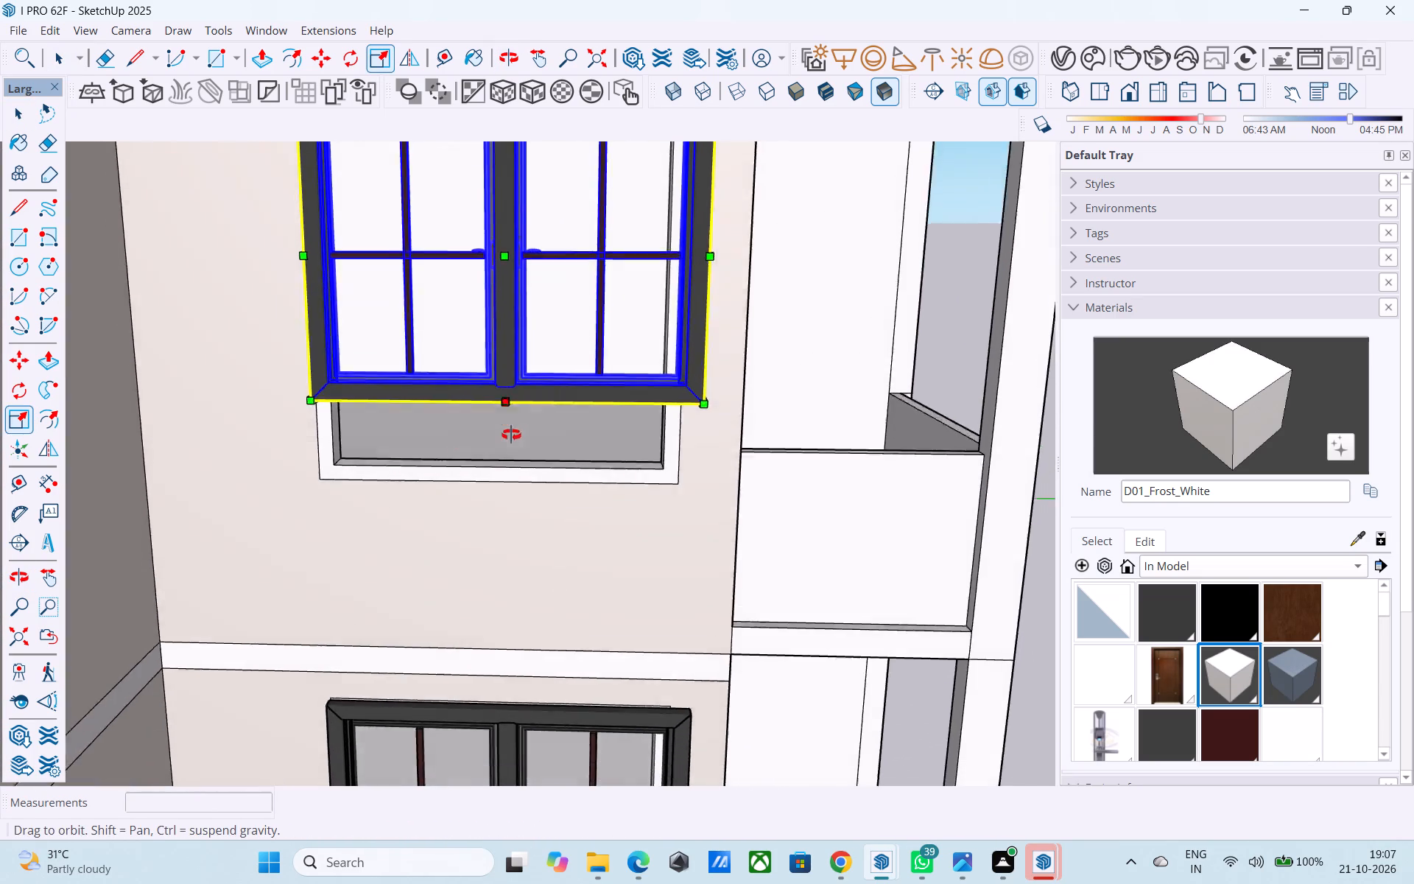
middle_click_drag(511, 435, 445, 386)
scroll(448, 318, "up", 2)
left_click(365, 278)
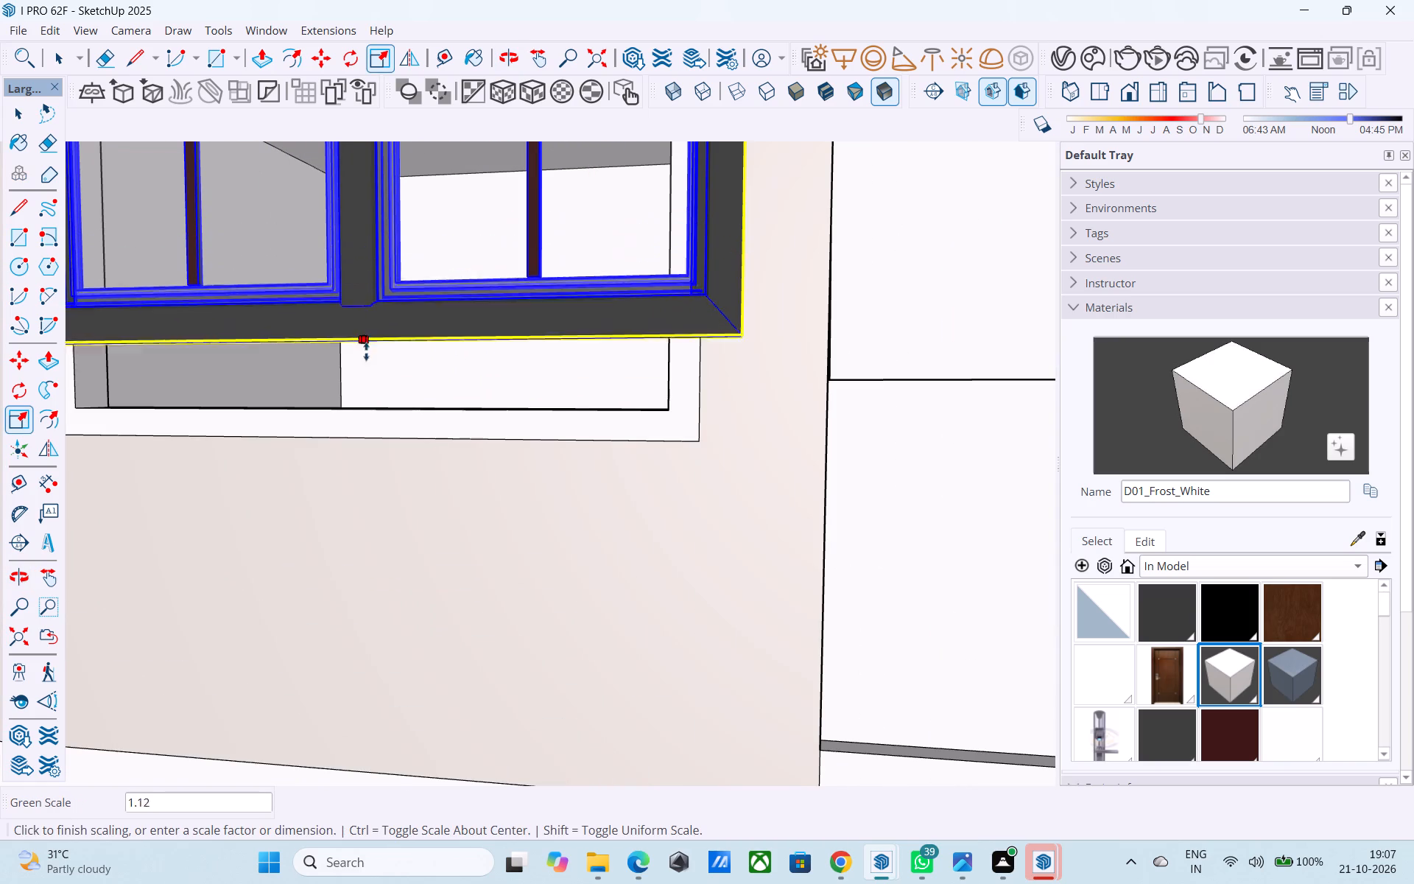
left_click(362, 439)
Reduce the width of that upper recessed-wall window to fit its opening.
scroll(362, 441, "down", 10)
middle_click_drag(390, 480, 436, 568)
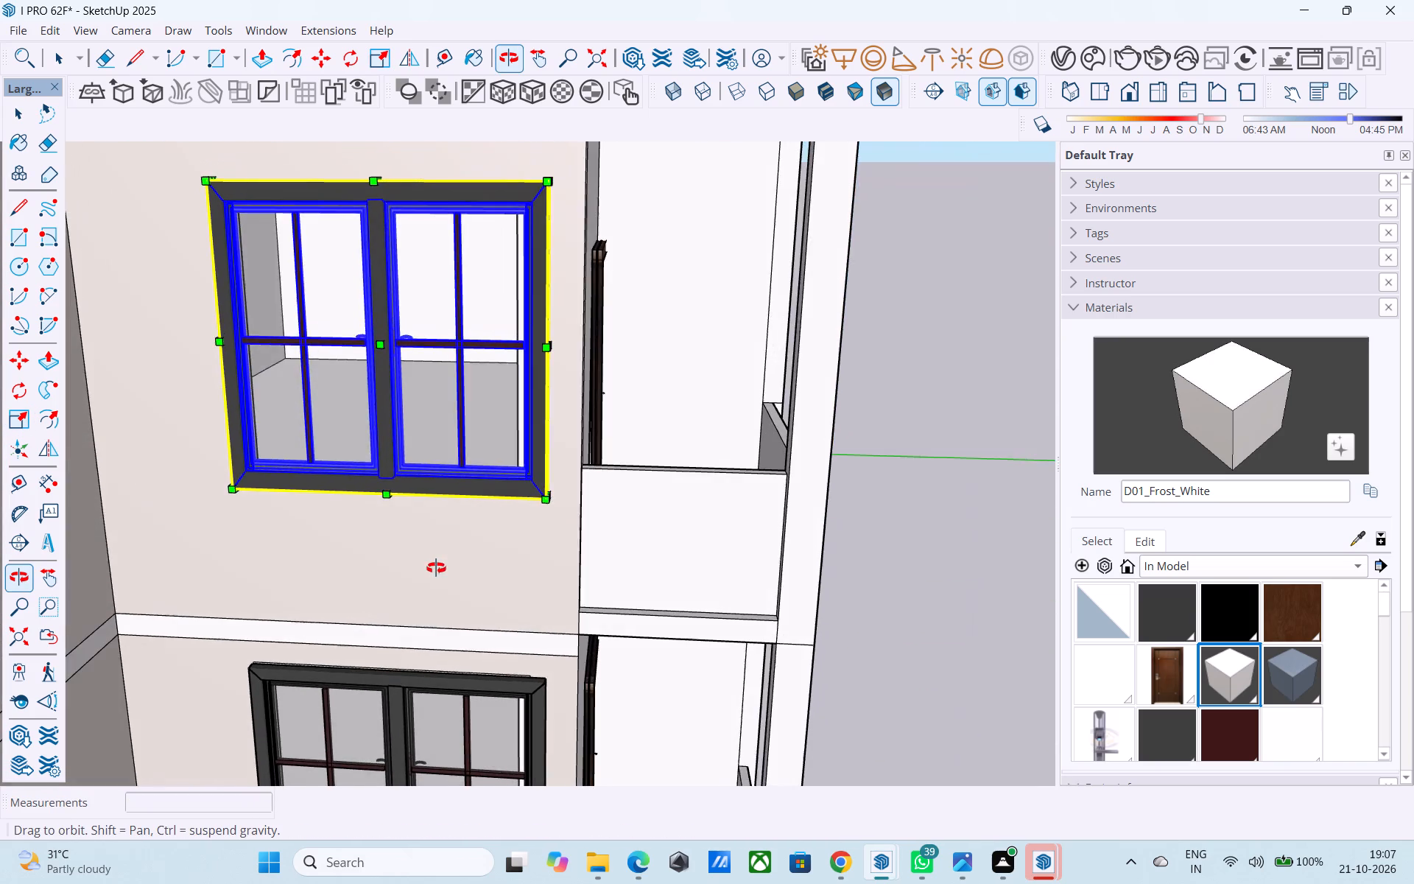
middle_click_drag(436, 568, 285, 583)
scroll(473, 369, "up", 6)
left_click(471, 341)
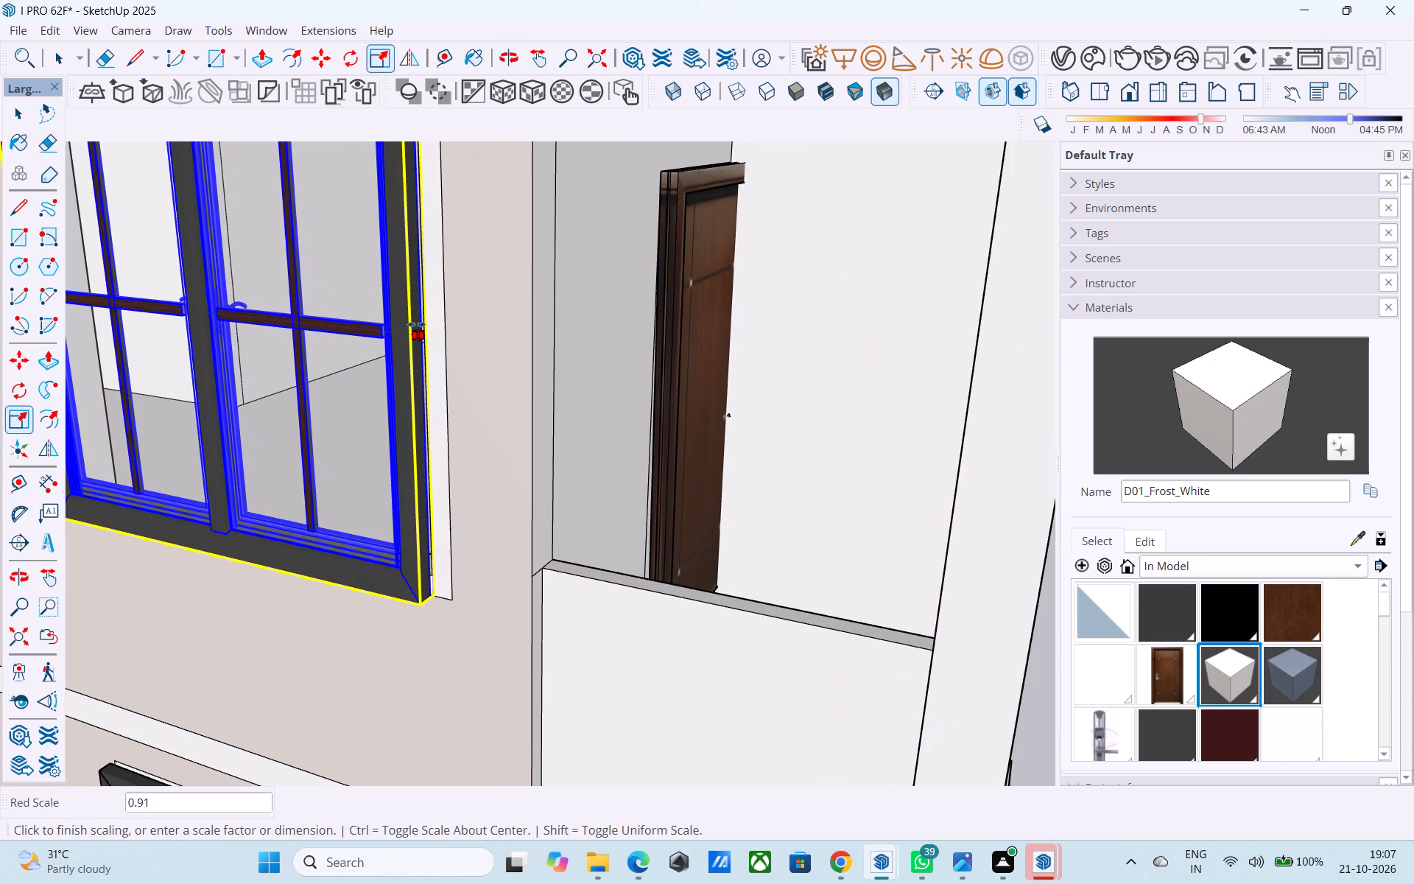
left_click(437, 338)
middle_click_drag(448, 345, 579, 312)
scroll(580, 304, "down", 15)
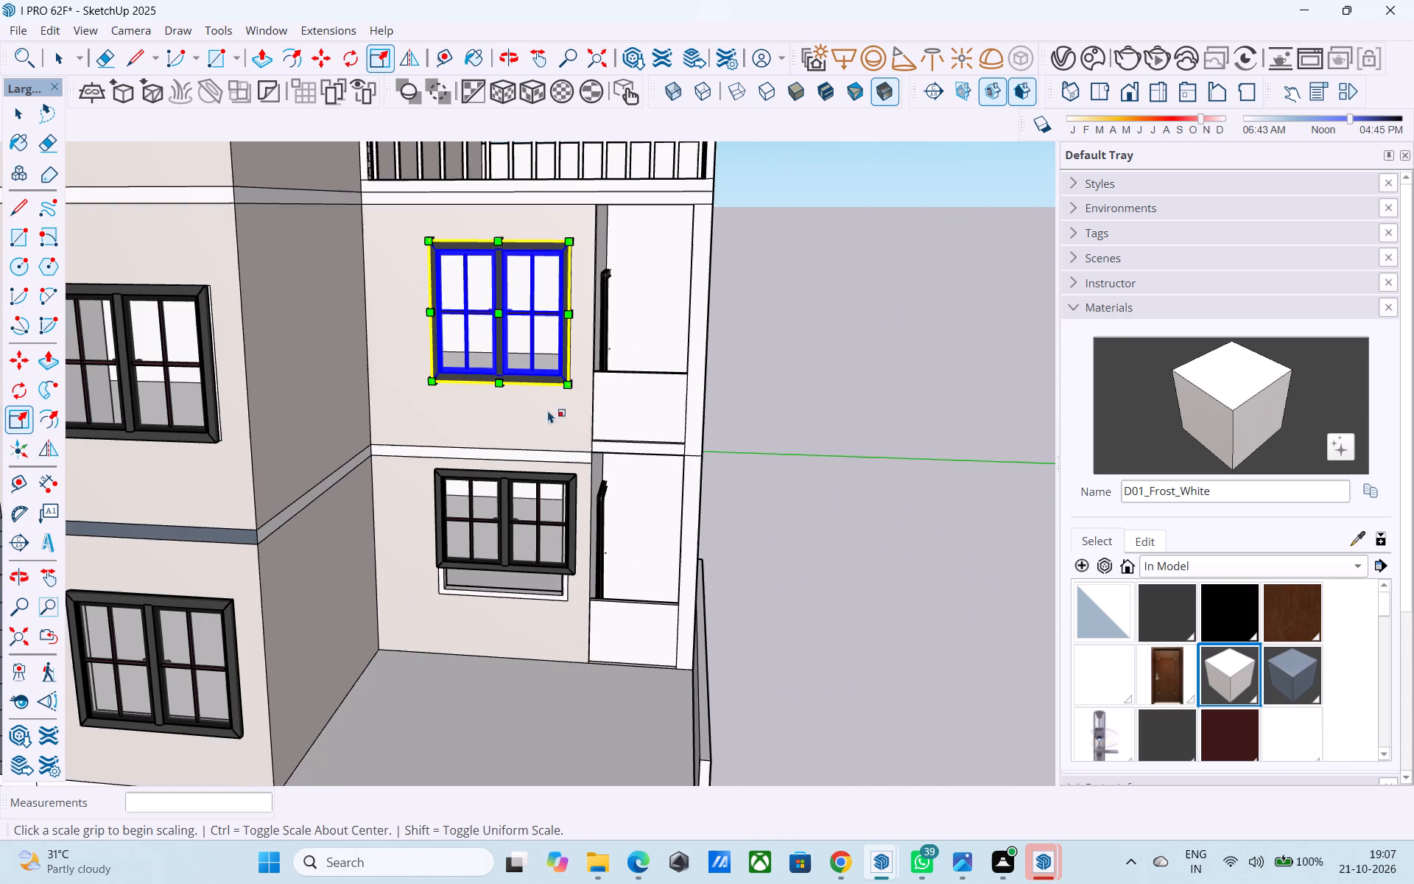
key("s")
key("space")
Reduce the width of the recessed-wall window one floor below to fit its opening.
left_click(510, 508)
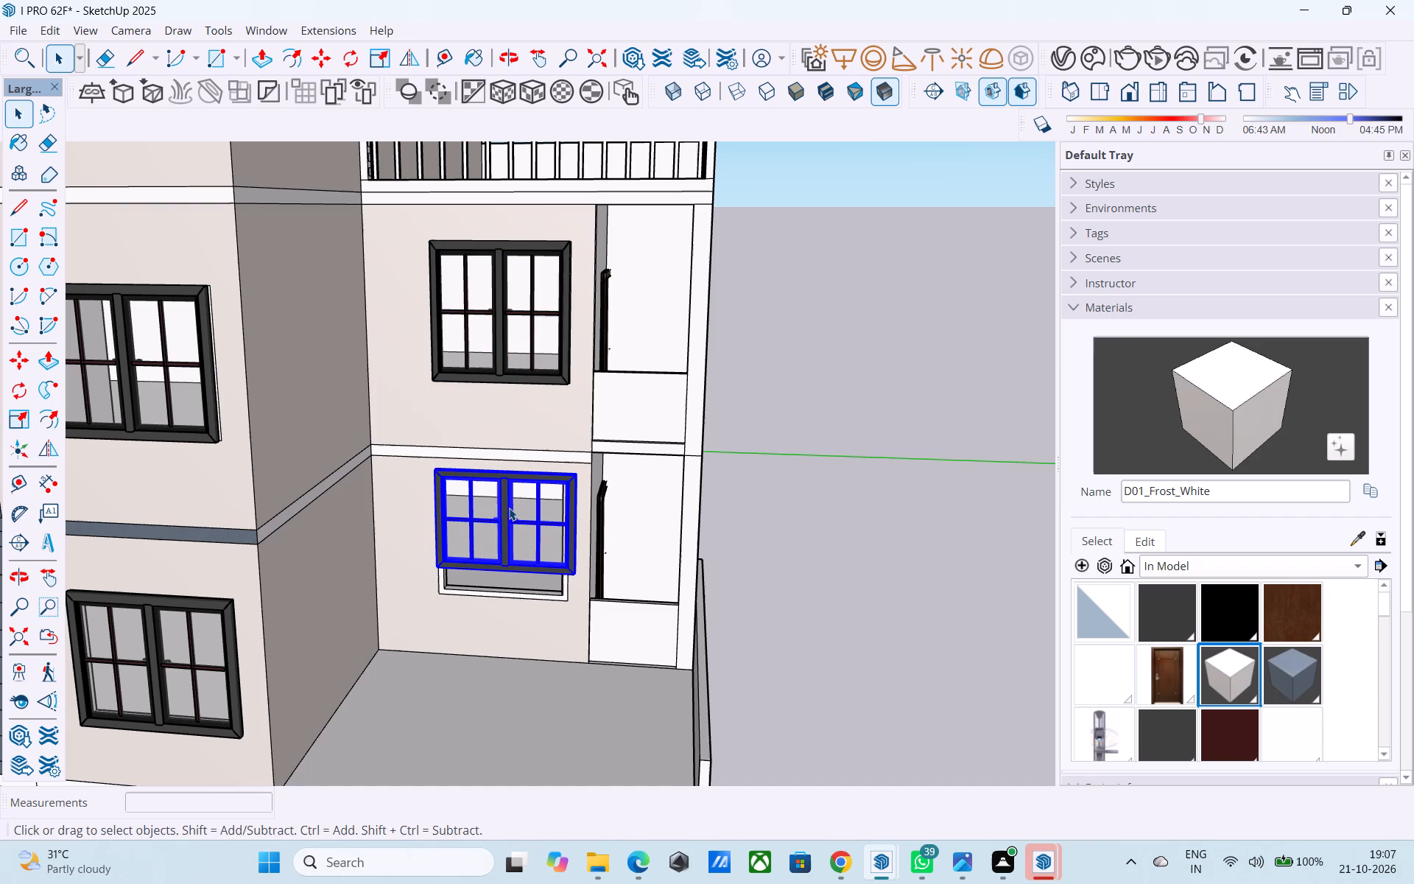
key("s")
middle_click_drag(508, 508, 376, 415)
scroll(413, 434, "up", 3)
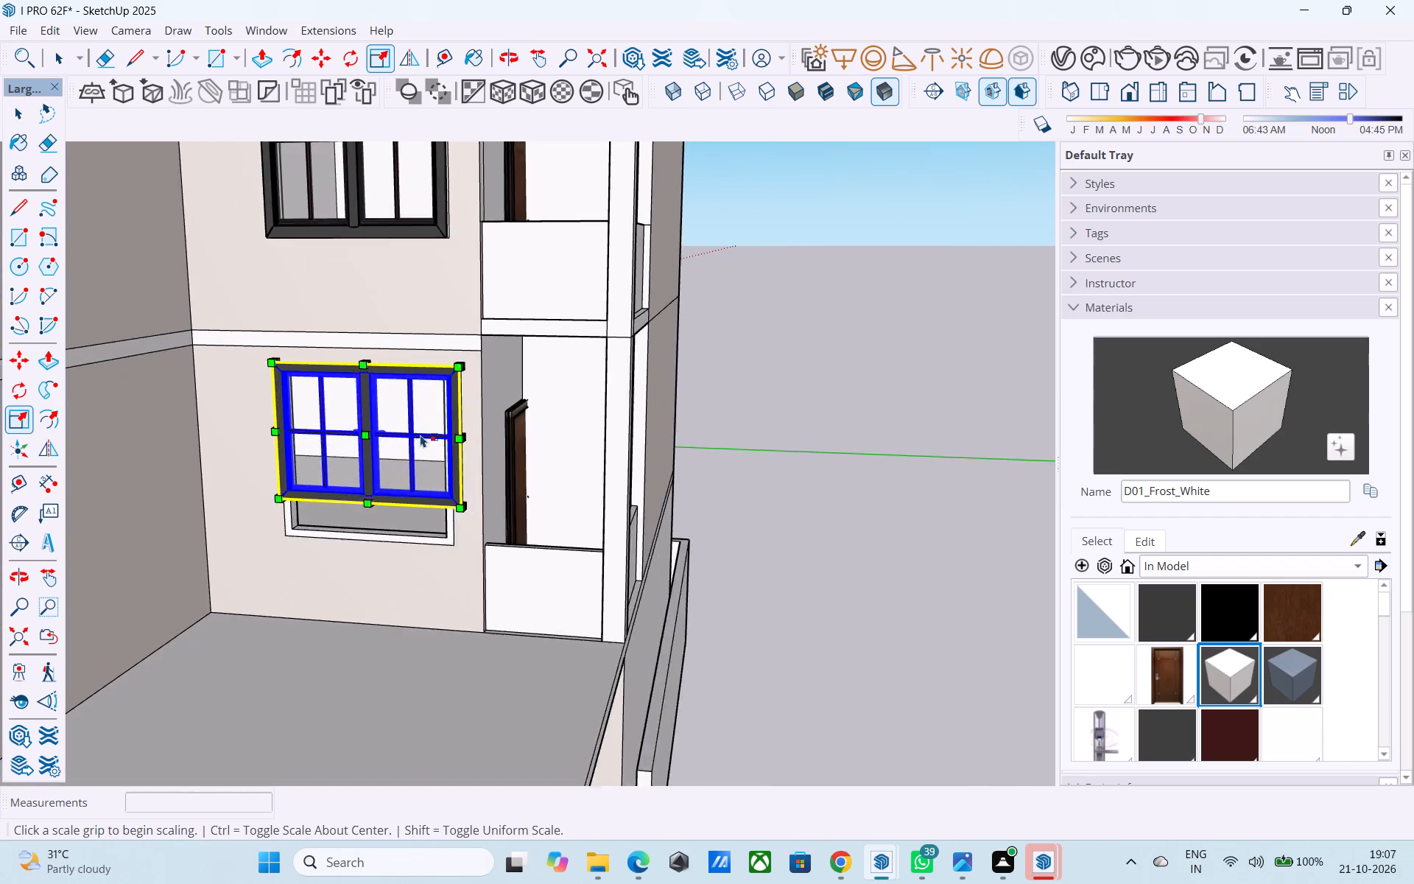
scroll(421, 435, "up", 5)
middle_click_drag(462, 440, 351, 448)
scroll(351, 448, "up", 8)
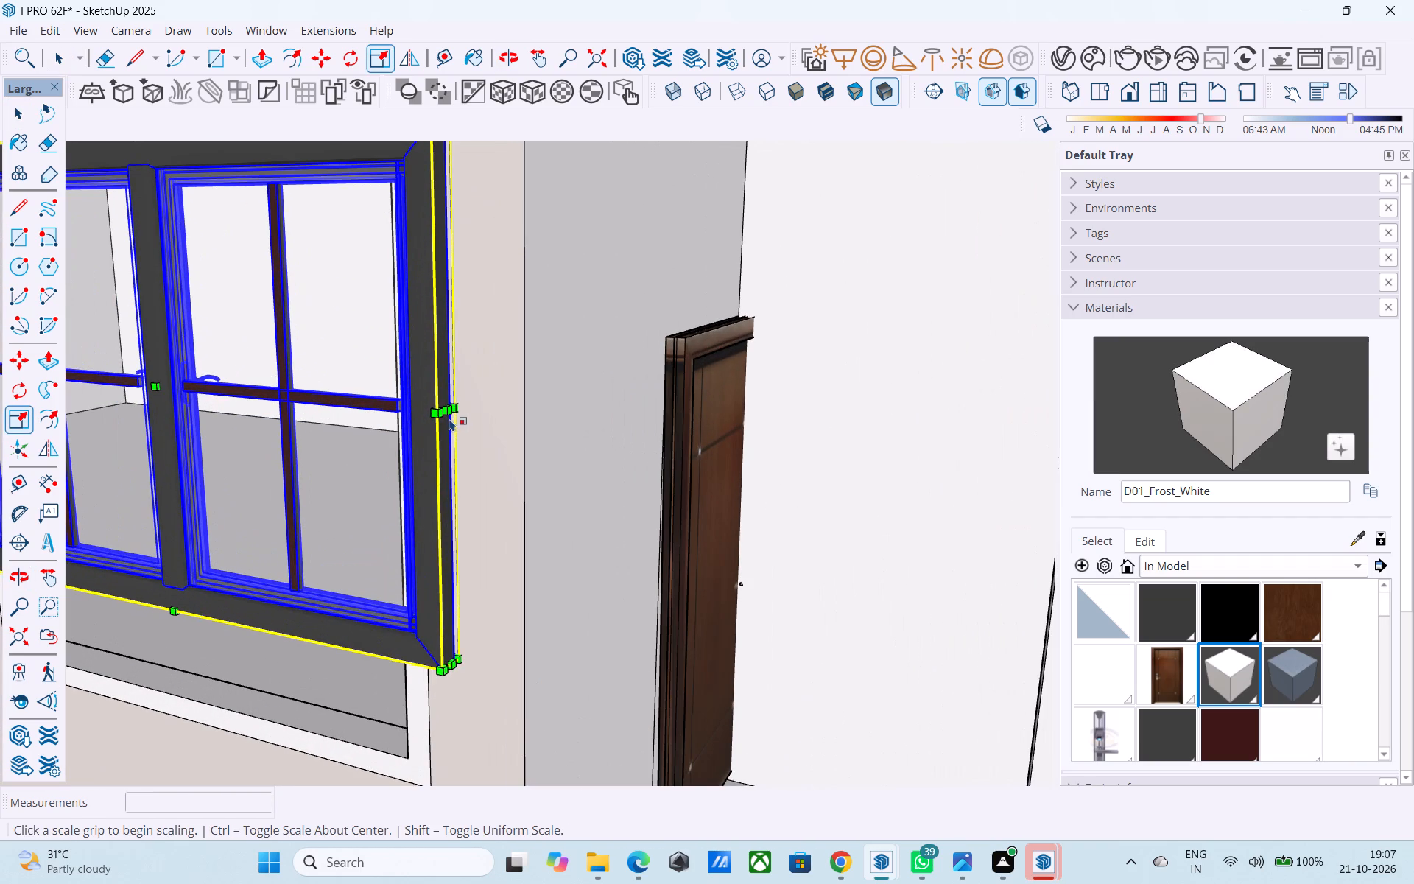
left_click(448, 415)
left_click(412, 413)
Stretch that lower recessed-wall window down to its opening's bottom edge.
middle_click_drag(412, 418, 424, 410, "shift")
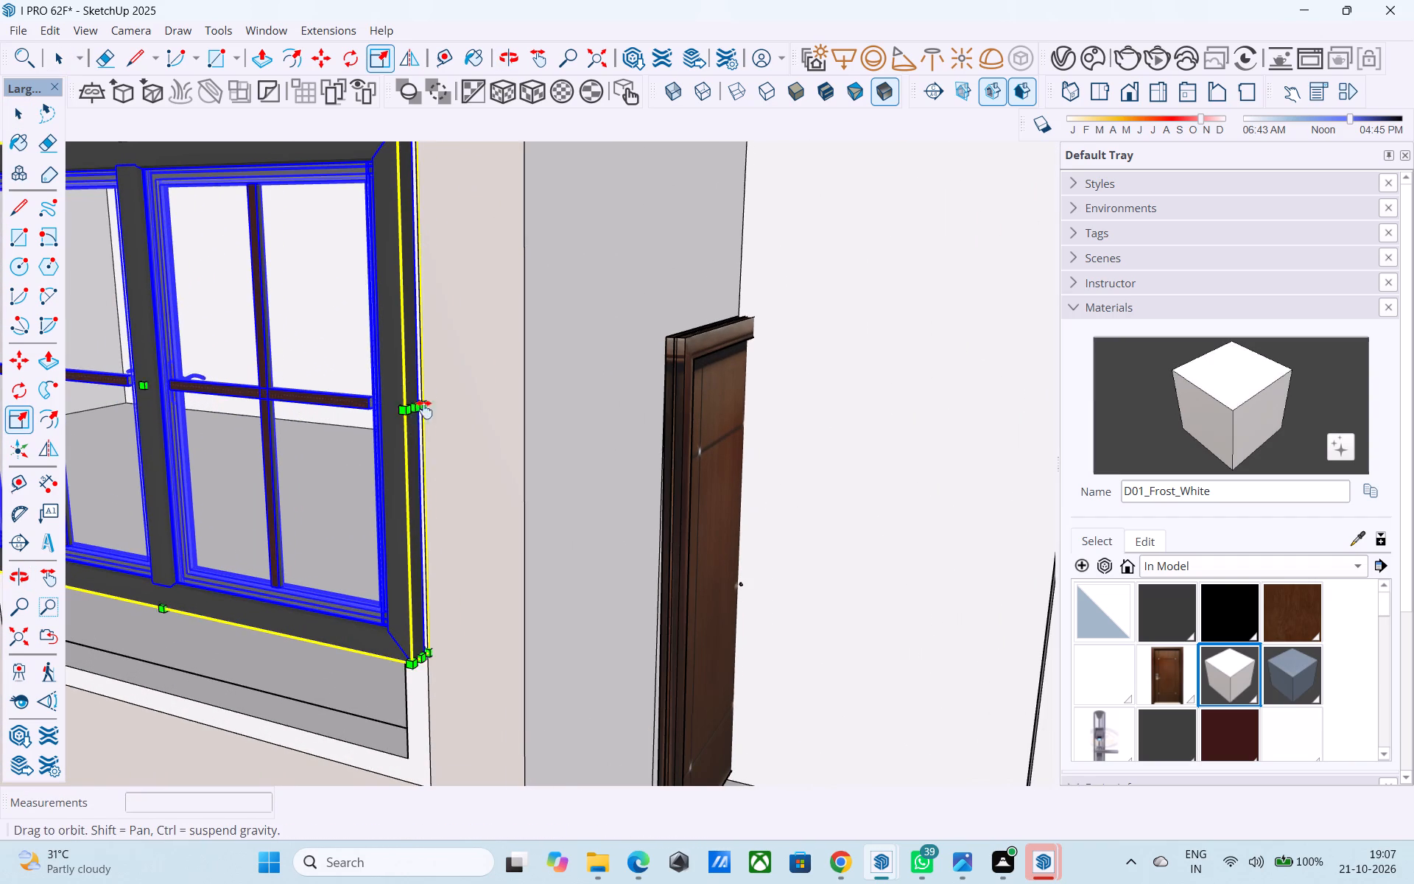
middle_click_drag(424, 410, 708, 90, "shift")
scroll(673, 229, "up", 1)
scroll(360, 401, "up", 3)
left_click(362, 402)
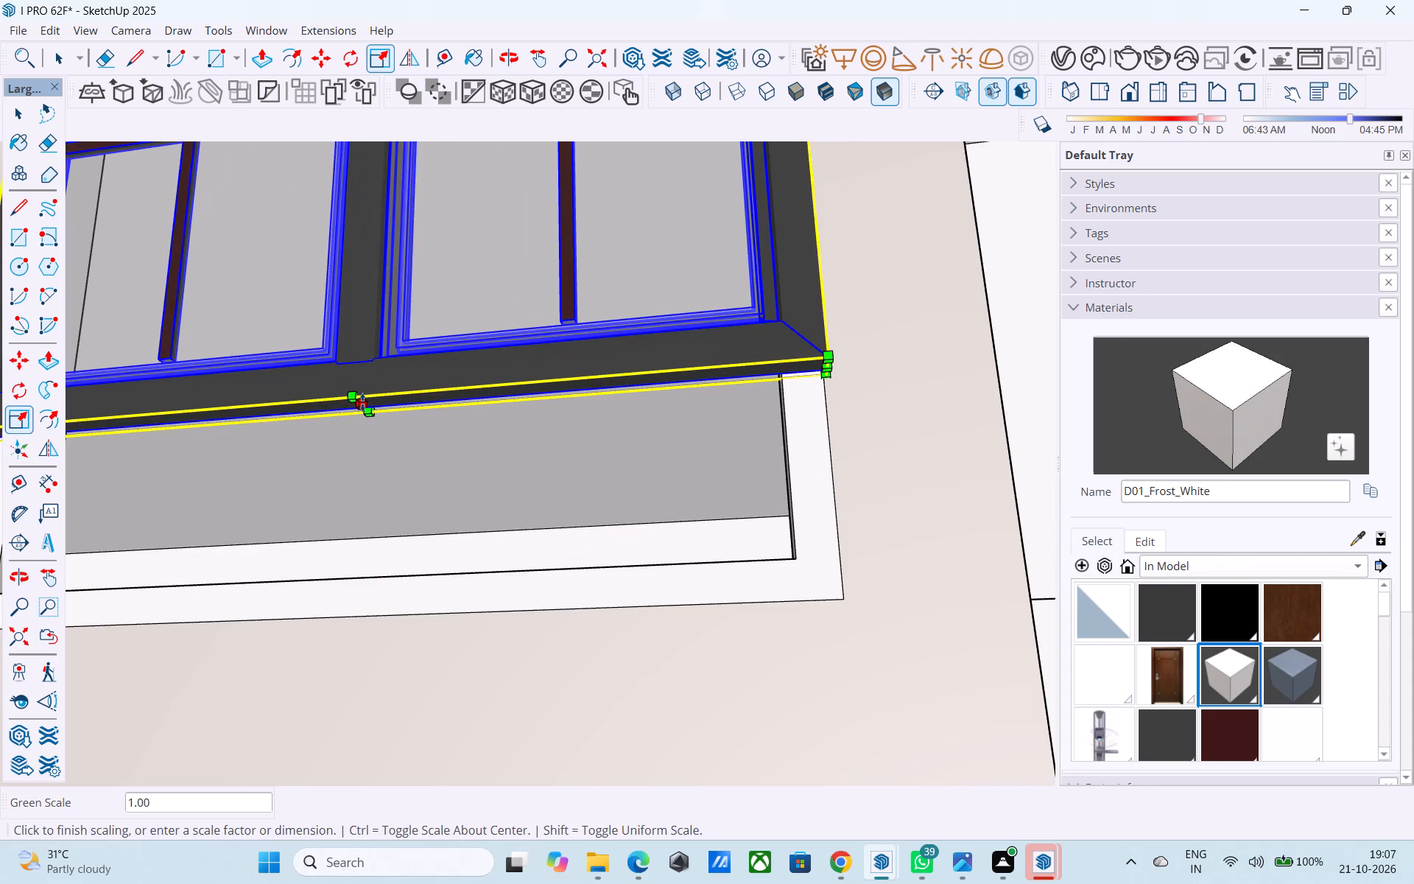
left_click(365, 624)
Uniformly scale the lowest window on the dark cladding, beside the balcony door, to about a third of its size for its small opening.
scroll(412, 435, "down", 7)
middle_click_drag(414, 442, 412, 589)
scroll(467, 479, "down", 8)
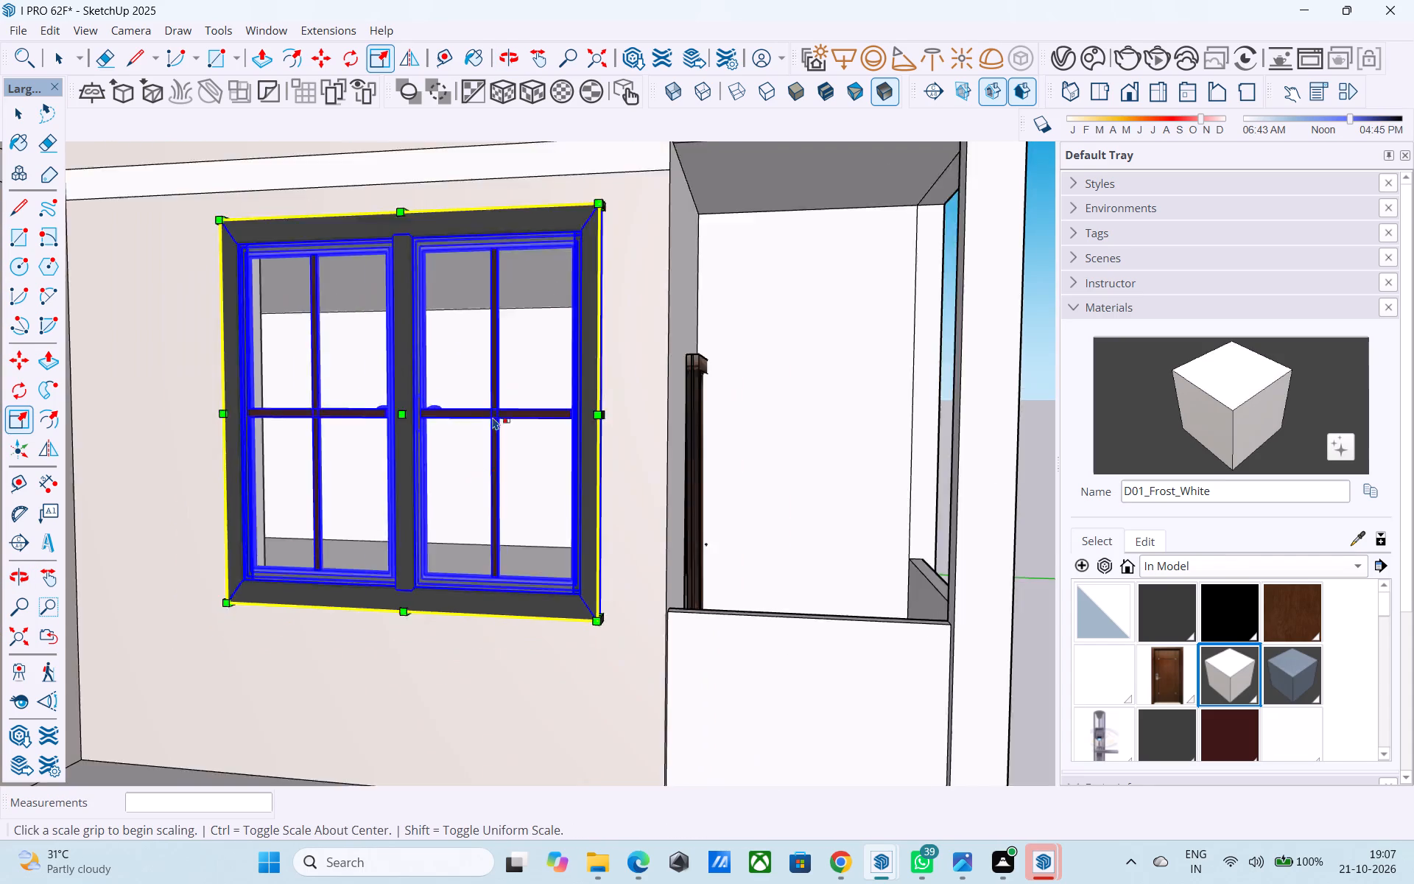
scroll(493, 417, "down", 16)
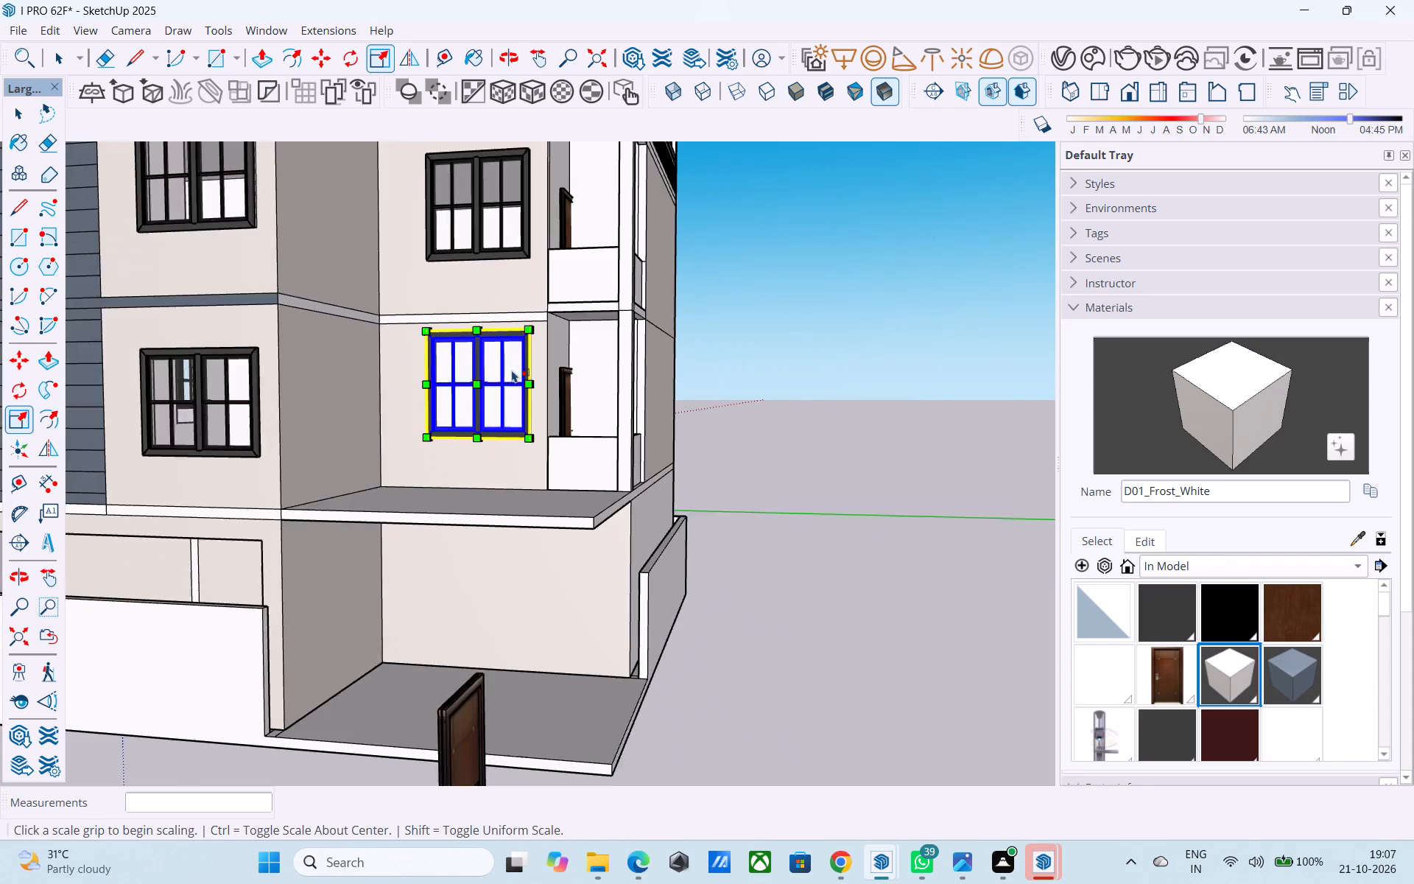
scroll(512, 370, "down", 4)
middle_click_drag(511, 392, 924, 468)
middle_click_drag(513, 479, 747, 525)
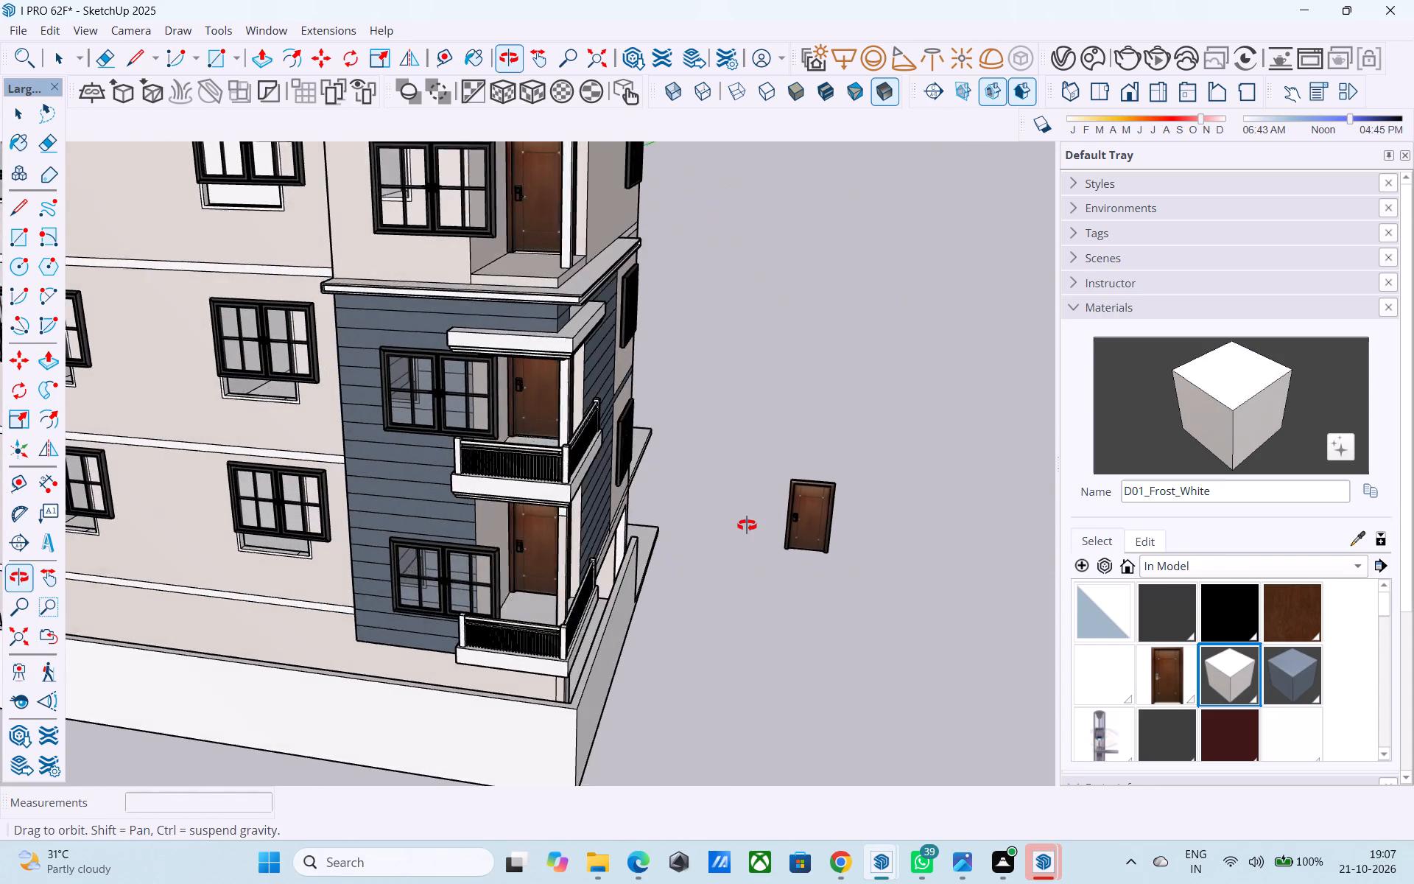
middle_click_drag(747, 525, 747, 507)
key("s")
scroll(520, 575, "up", 1)
key("space")
left_click(502, 574)
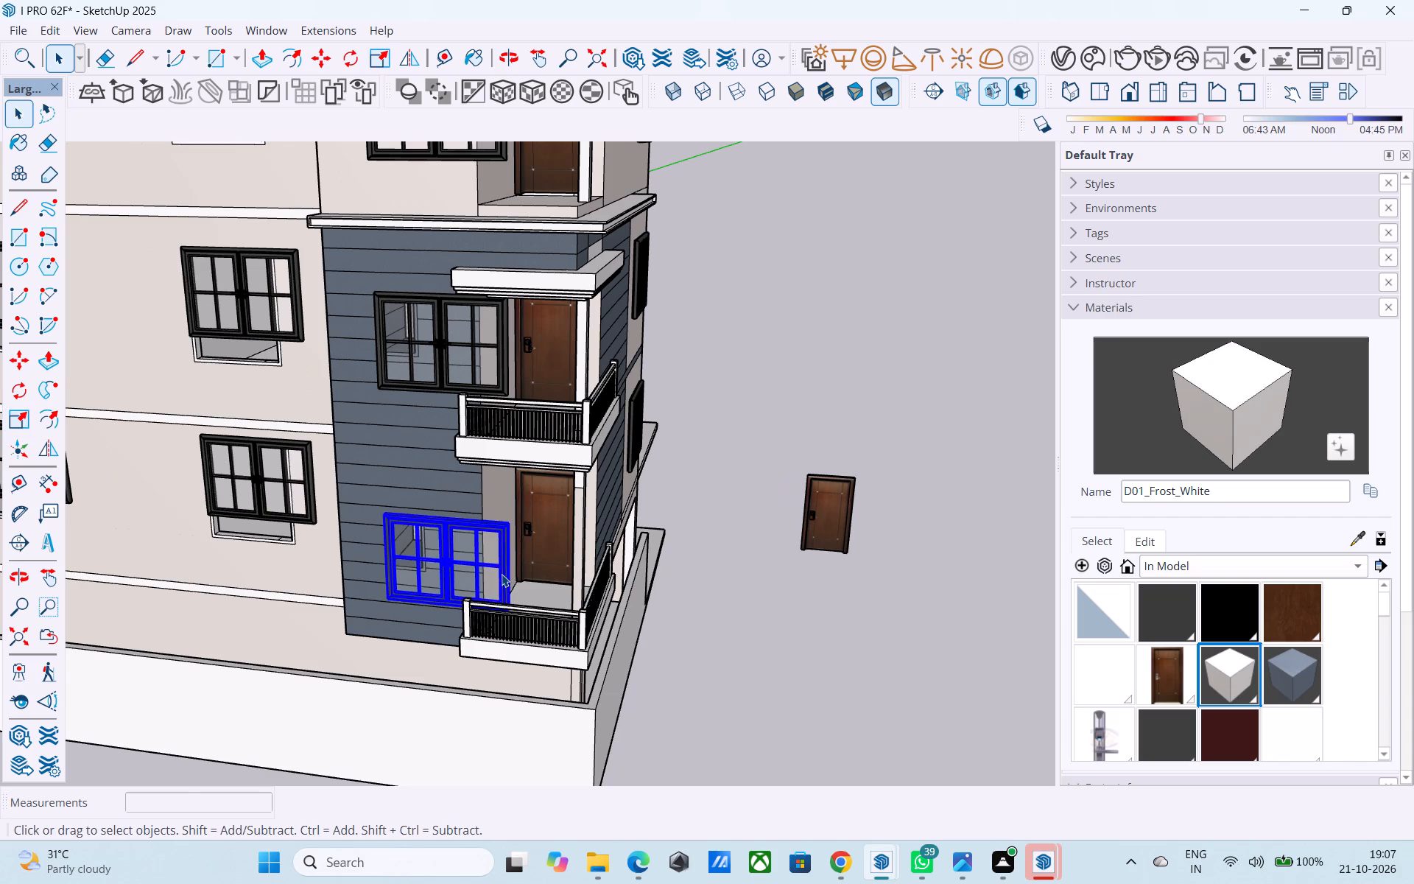
scroll(502, 574, "up", 4)
key("s")
middle_click_drag(524, 597, 571, 631)
scroll(573, 638, "up", 3)
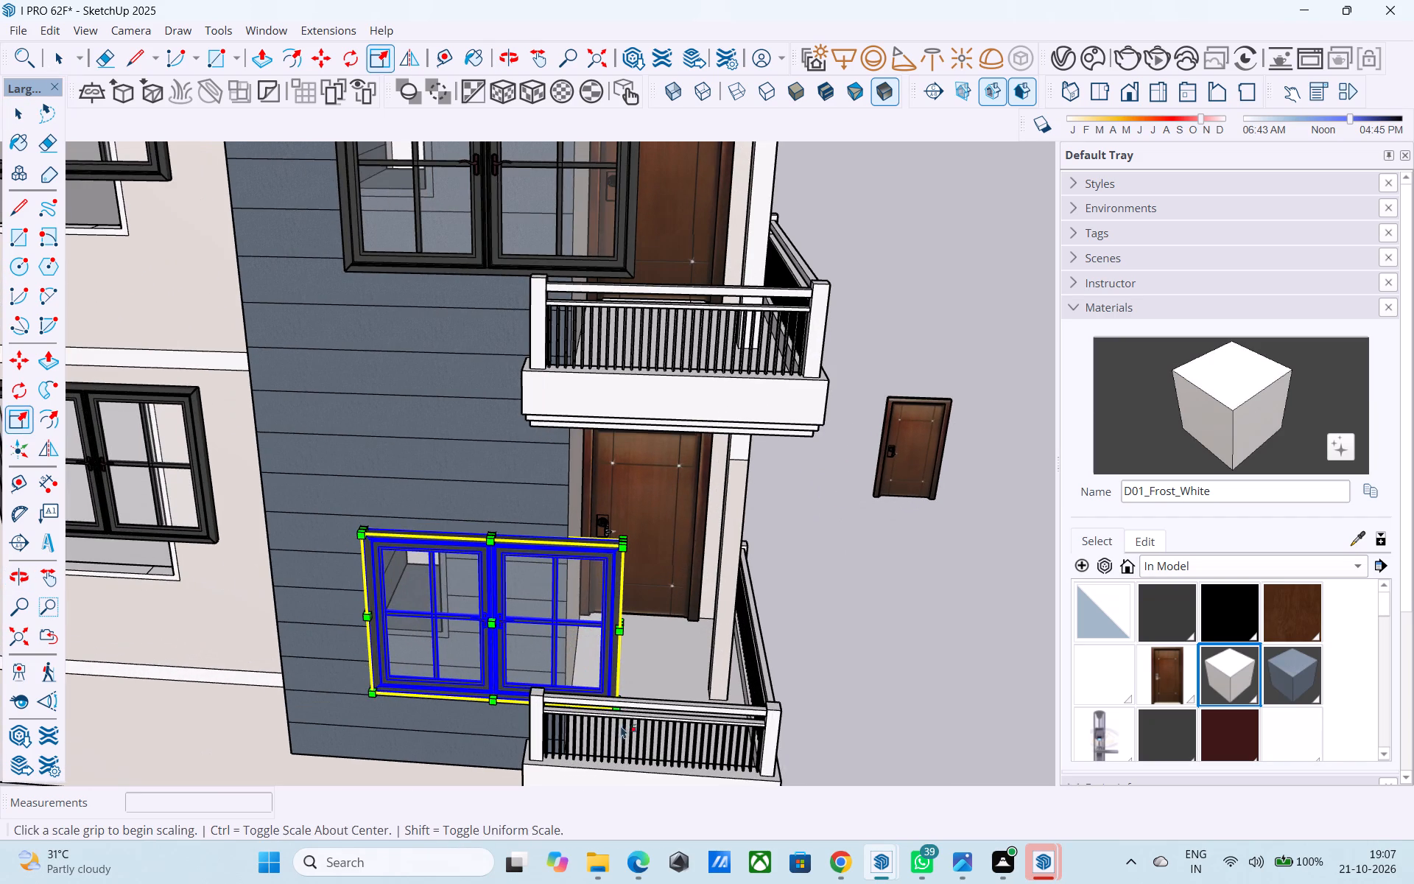
left_click(622, 715)
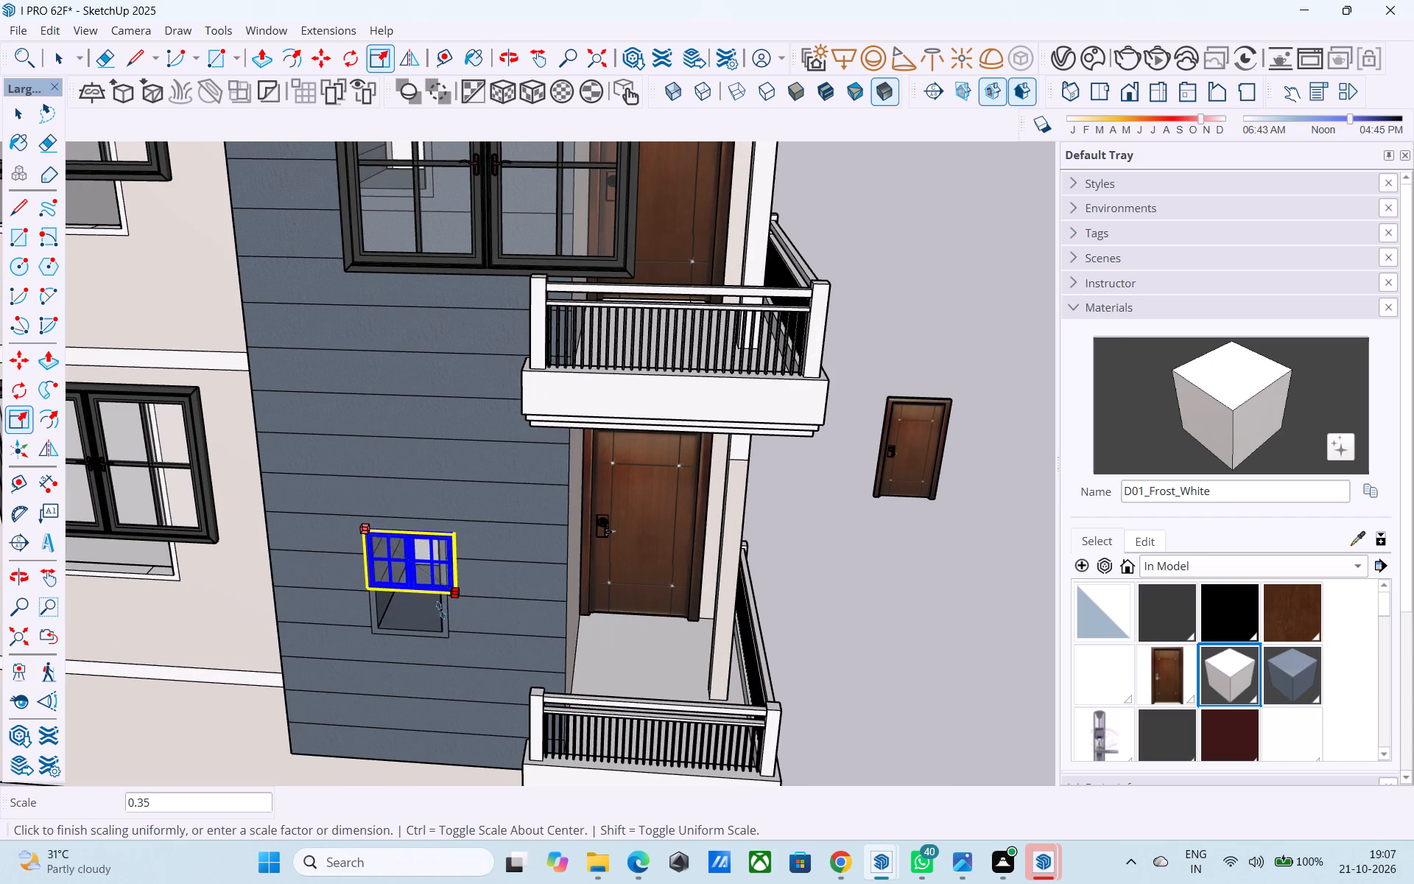
left_click(438, 590)
Save the model with the small cladding window scaled.
middle_click_drag(438, 591, 435, 580)
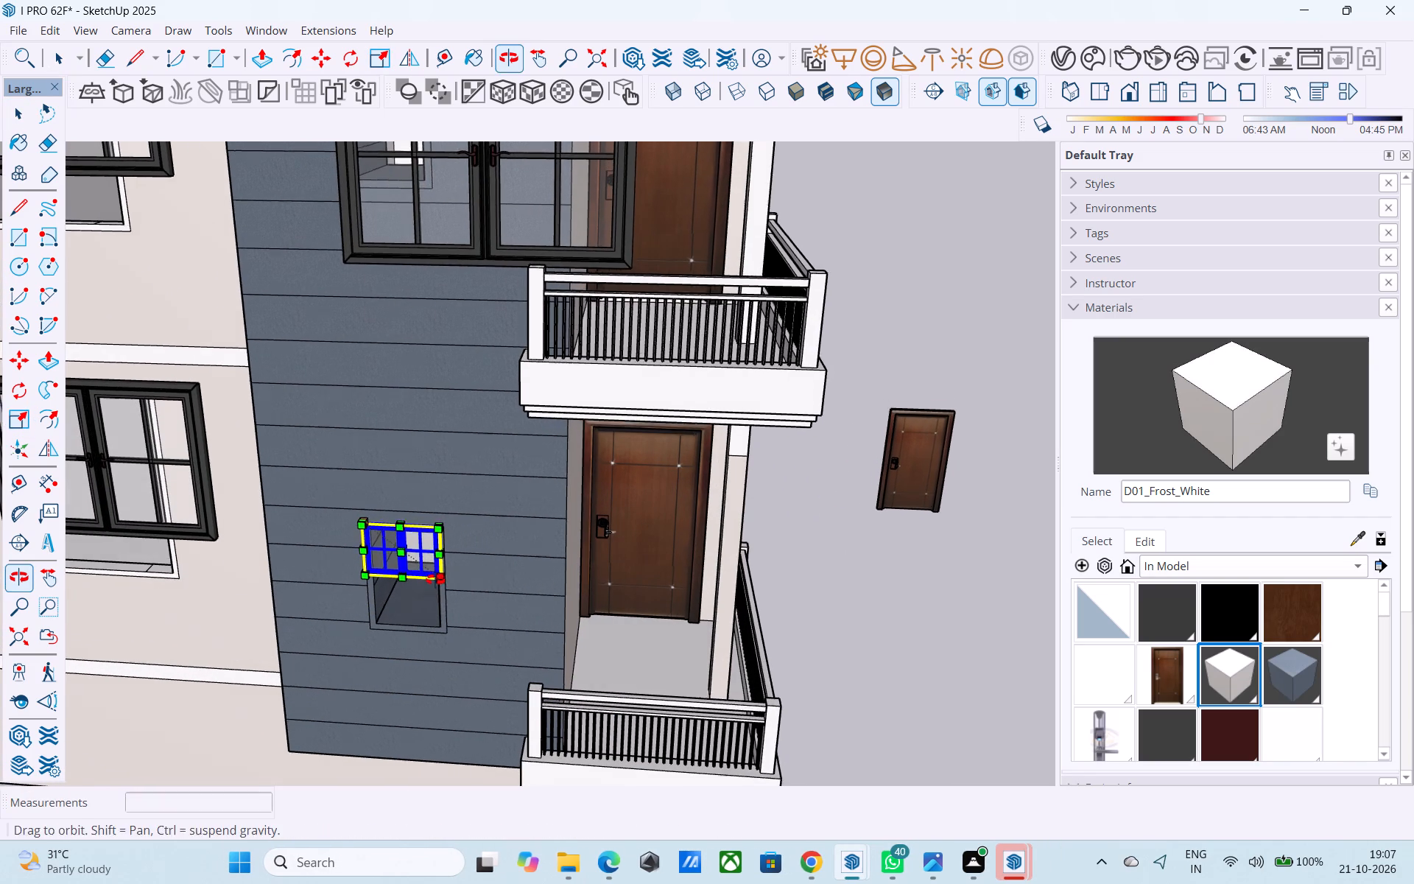
middle_click_drag(435, 580, 435, 577)
scroll(435, 575, "up", 1, "ctrl")
key("ctrl+s")
key("space")
Stretch the small lowest cladding window down to its opening's bottom edge.
middle_click_drag(428, 578, 436, 515)
scroll(435, 515, "up", 4)
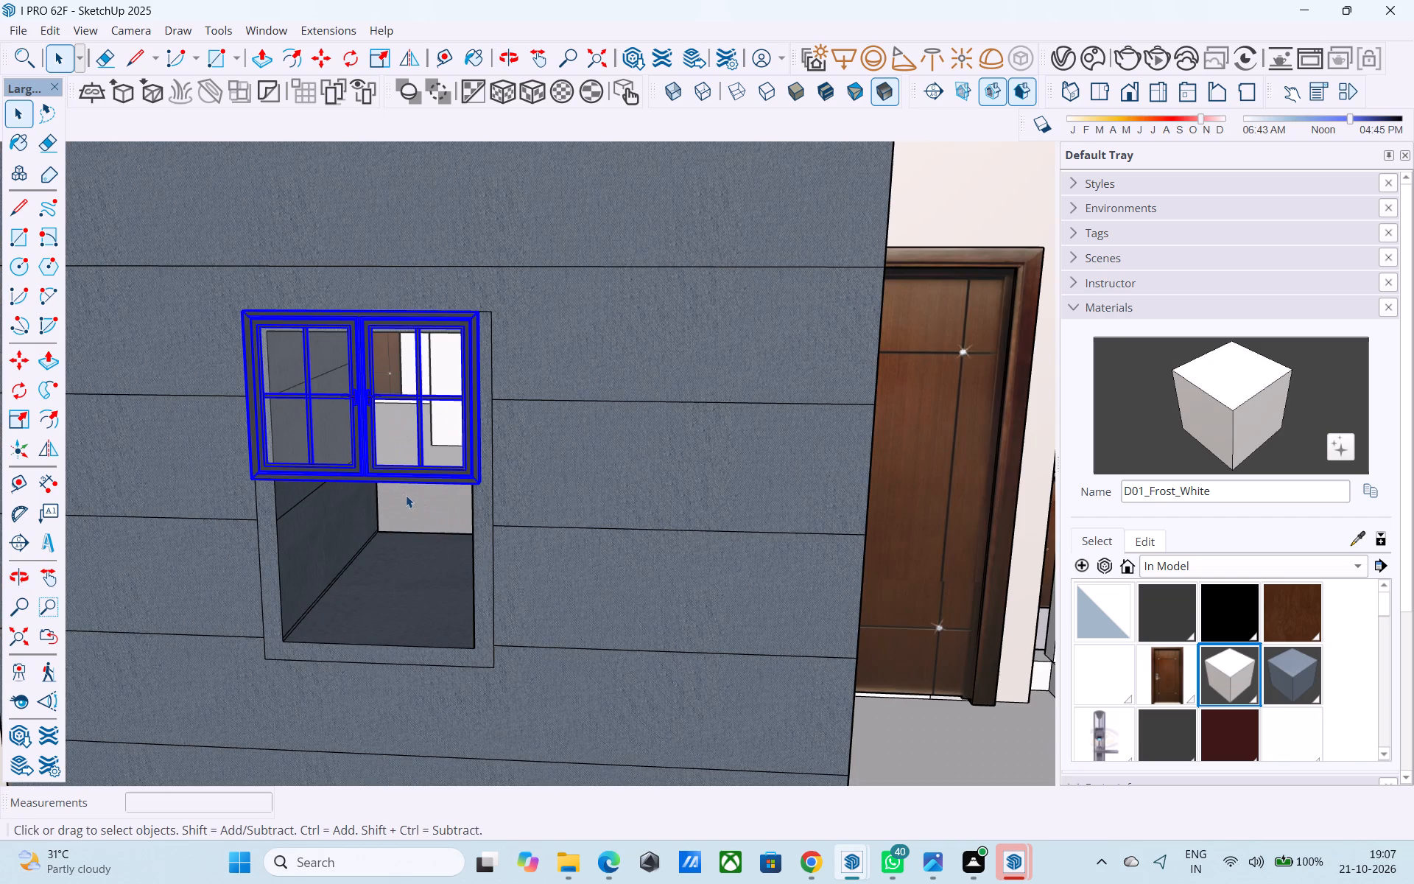
left_click(398, 486)
key("s")
middle_click_drag(388, 475, 383, 374)
scroll(361, 395, "up", 4)
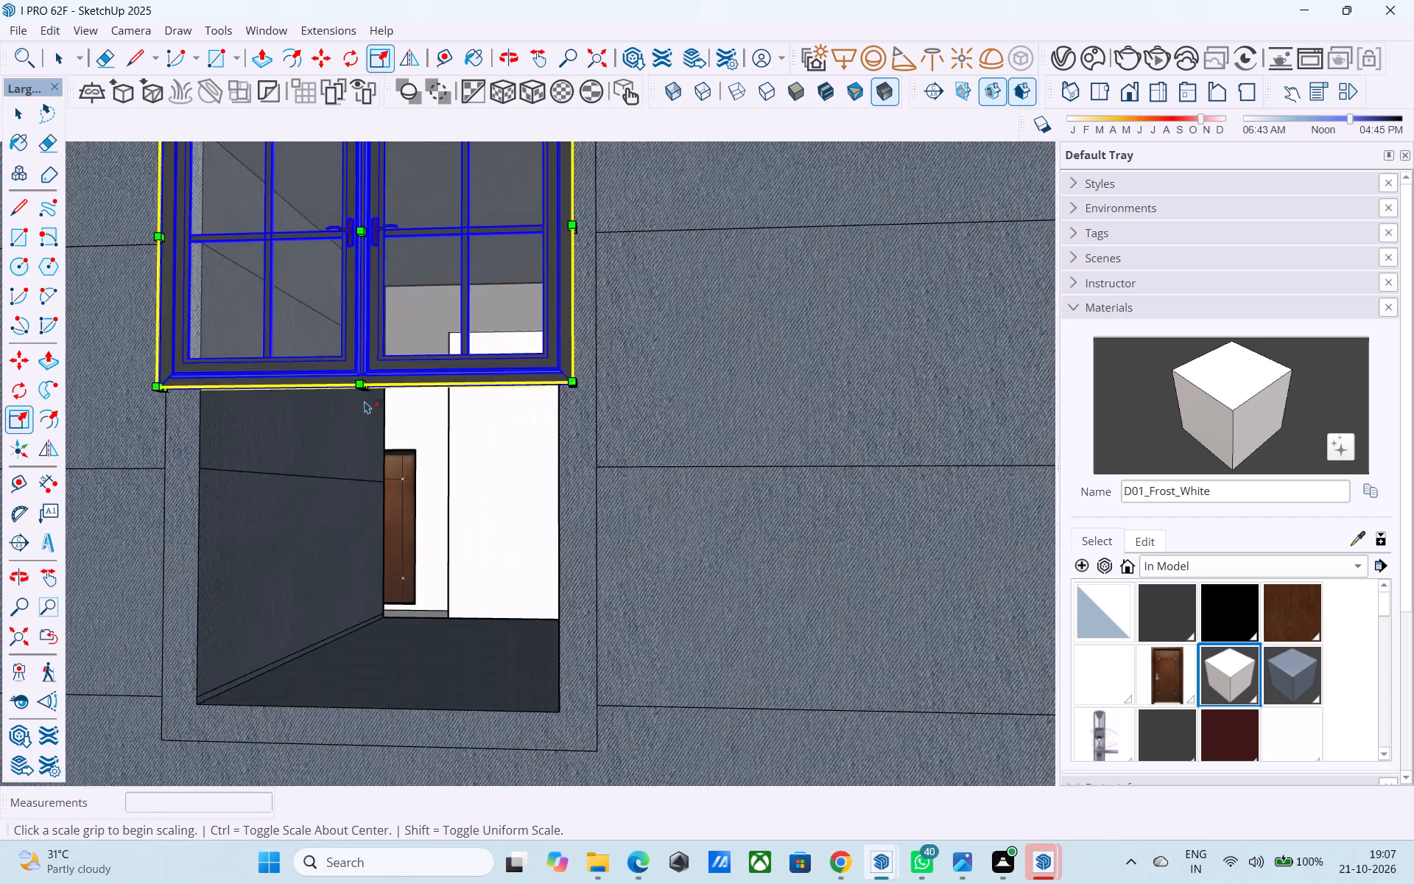
scroll(365, 401, "up", 5)
left_click(358, 368)
scroll(358, 368, "down", 9)
scroll(361, 386, "up", 1)
scroll(361, 387, "down", 9)
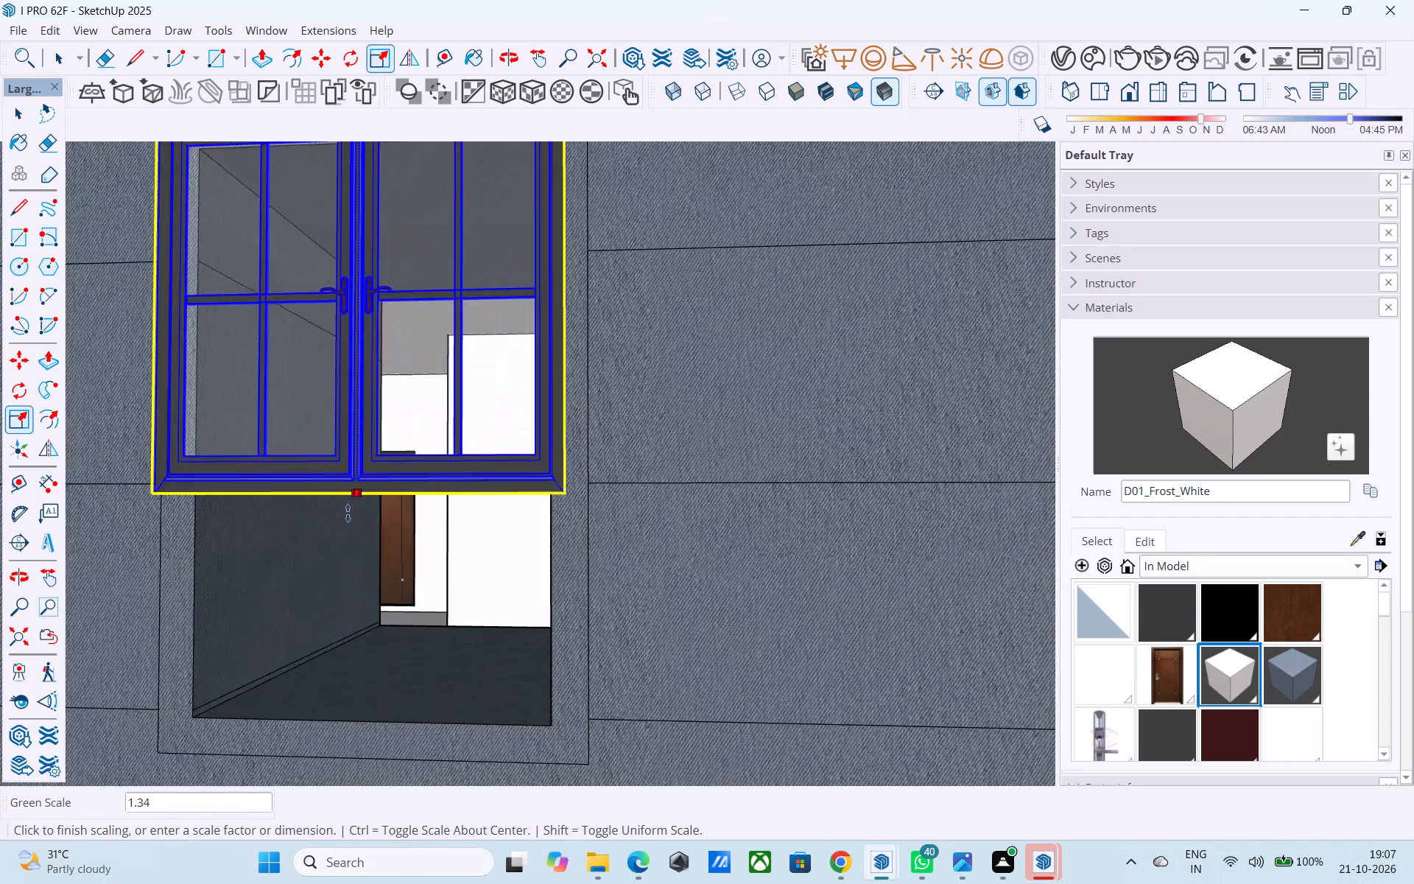
scroll(348, 513, "down", 4)
left_click(376, 705)
Widen the small lowest cladding window to reach the side edge of its opening.
middle_click_drag(471, 516, 346, 647)
scroll(488, 464, "up", 3)
left_click(524, 455)
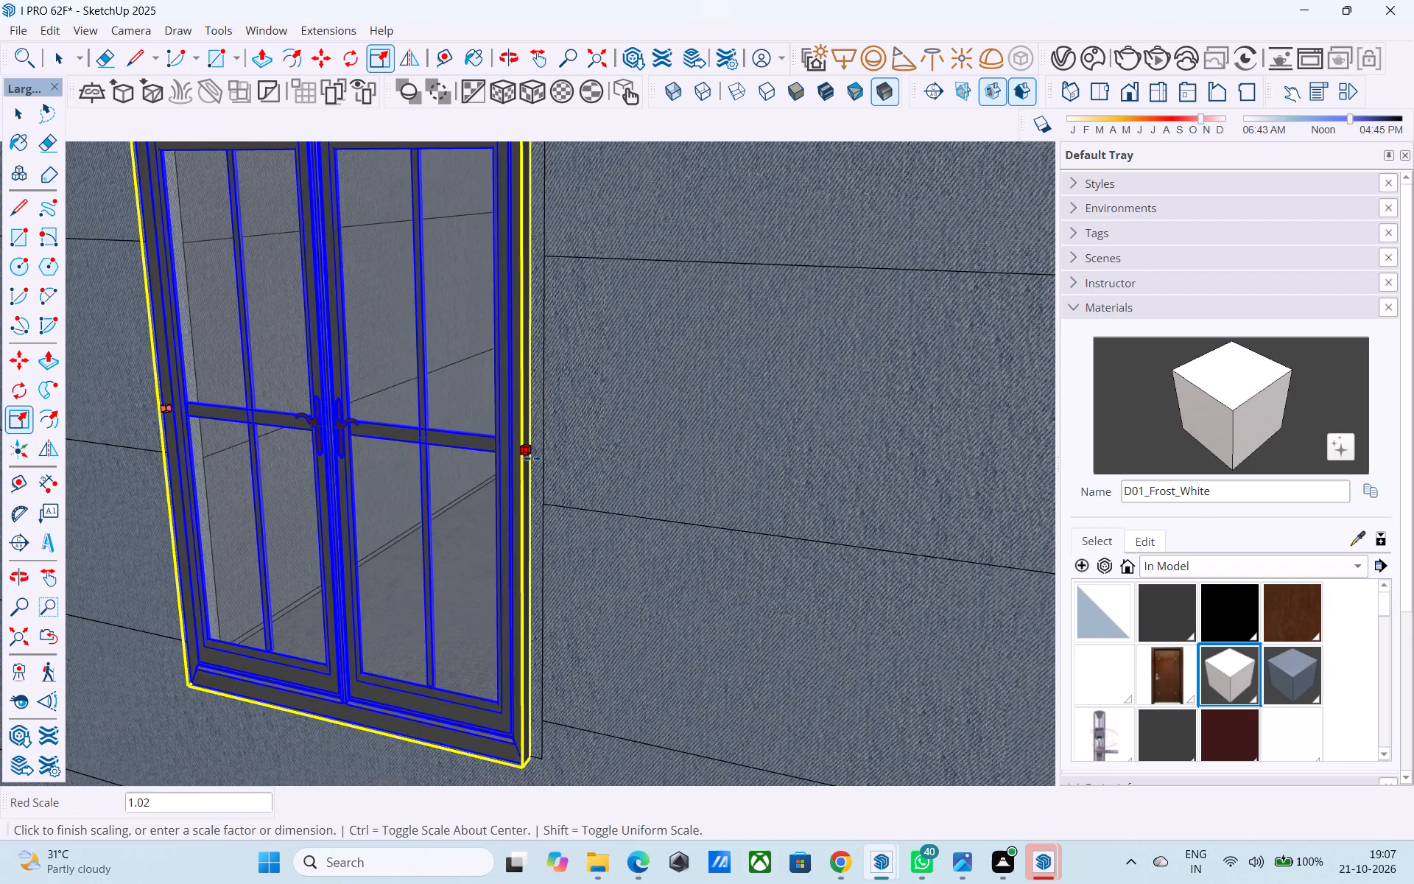
left_click(538, 459)
Uniformly scale the cladding window one floor above by about 0.30 towards its small opening's size.
scroll(558, 439, "down", 7)
middle_click_drag(569, 440, 667, 454)
scroll(671, 455, "down", 4)
middle_click_drag(672, 454, 634, 613)
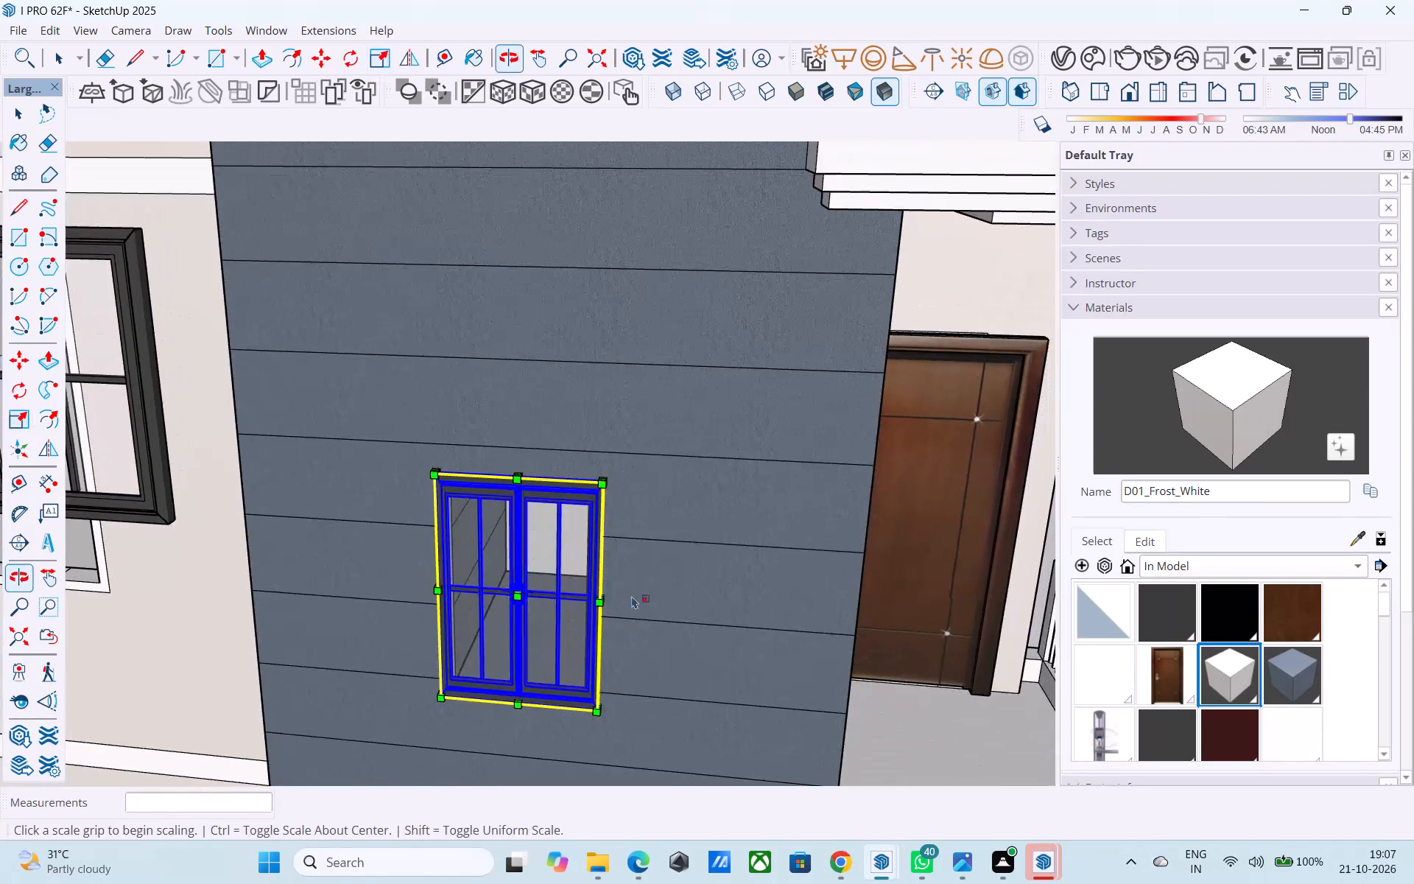
scroll(591, 477, "down", 7)
middle_click_drag(611, 286, 560, 555)
scroll(557, 468, "down", 5)
middle_click_drag(575, 421, 504, 496)
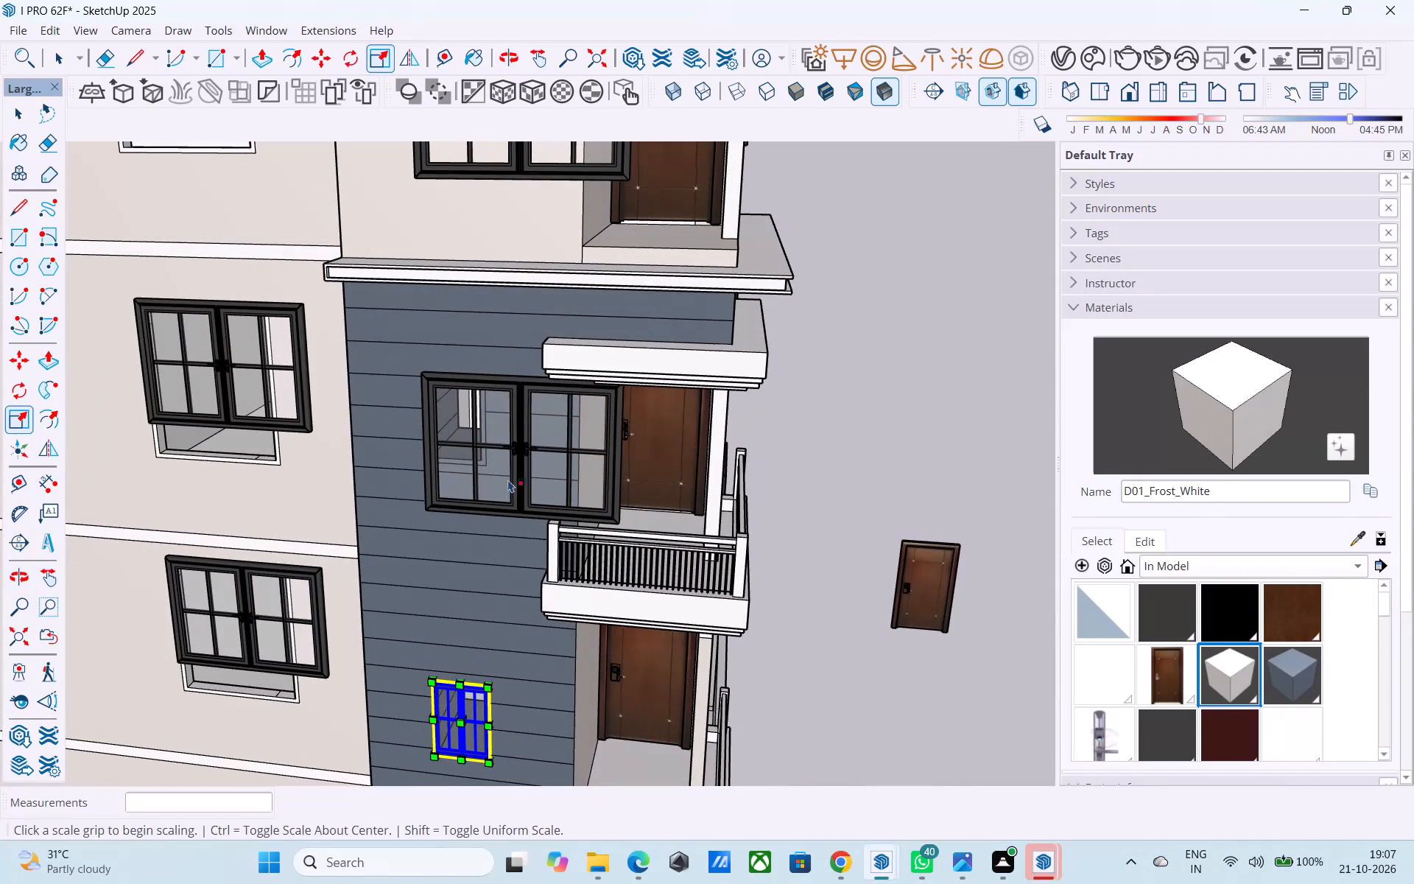
key("space")
left_click(510, 477)
key("s")
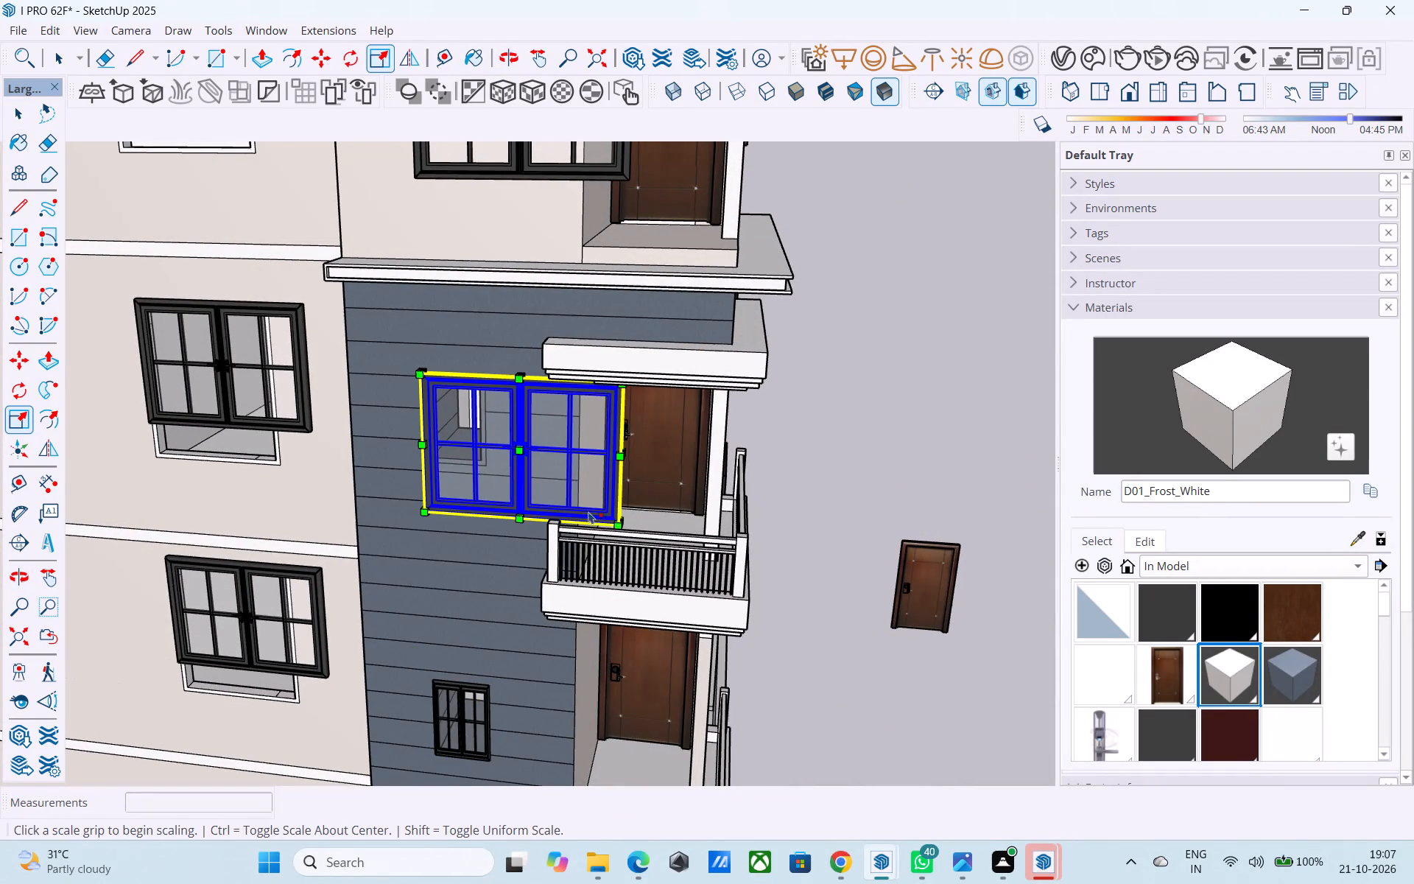
left_click(613, 526)
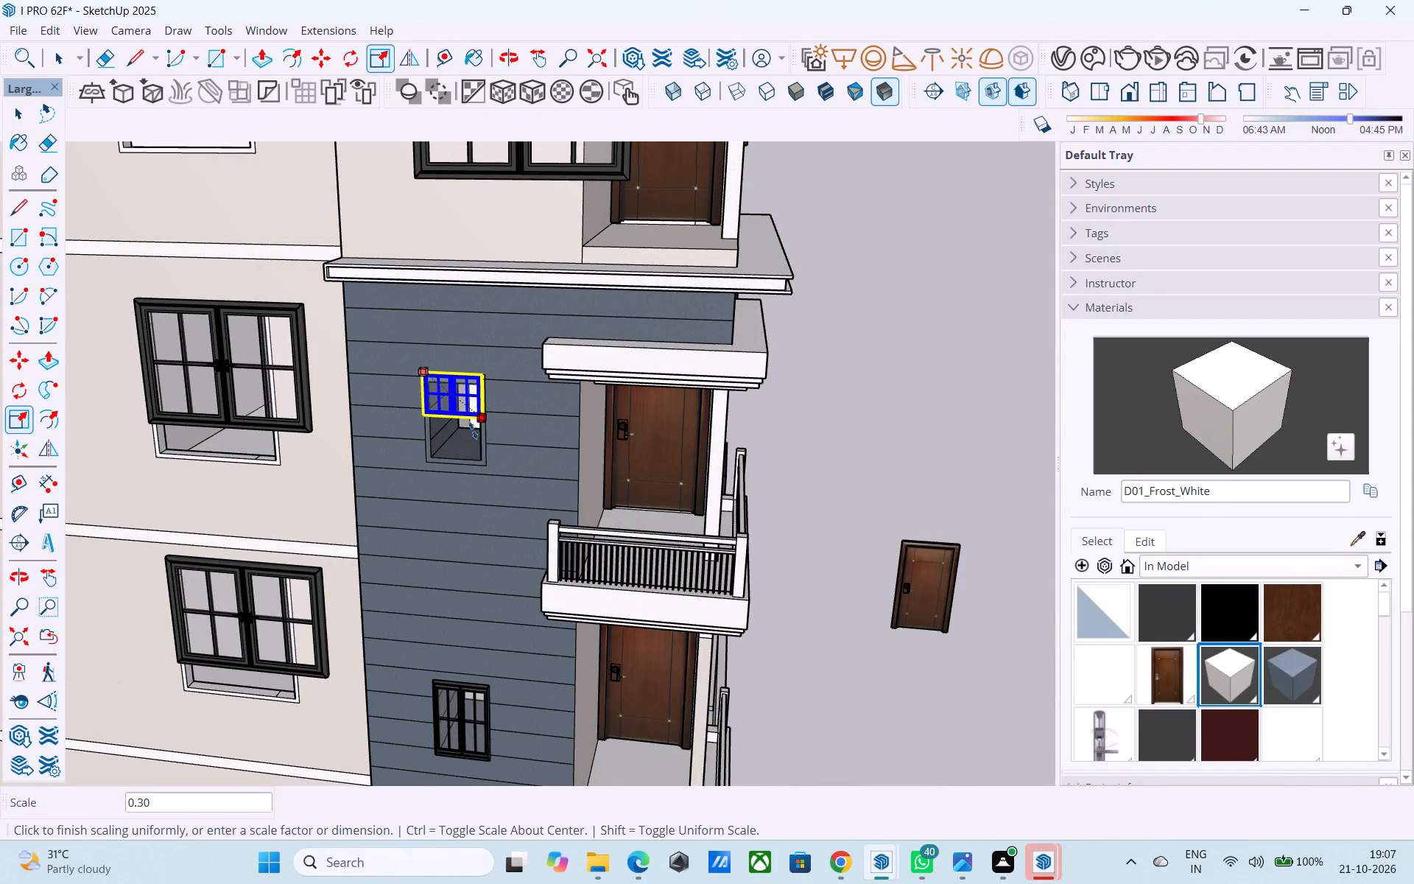
left_click(473, 429)
scroll(472, 429, "up", 8)
middle_click_drag(453, 407, 428, 458)
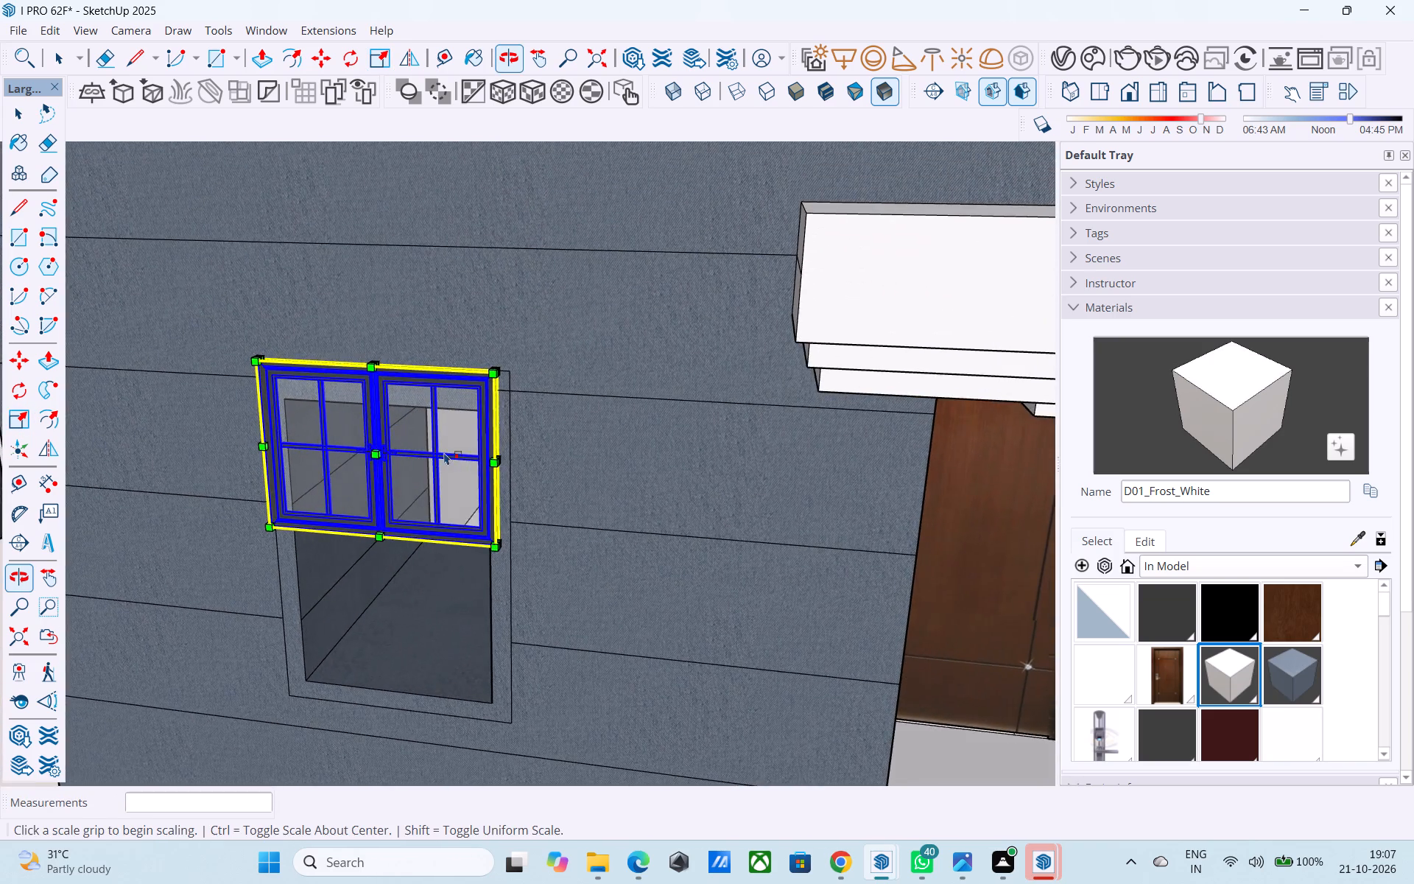
Widen the upper small cladding window by a scale of about 1.05 to reach the side edge of its opening.
scroll(467, 432, "up", 7)
left_click(503, 474)
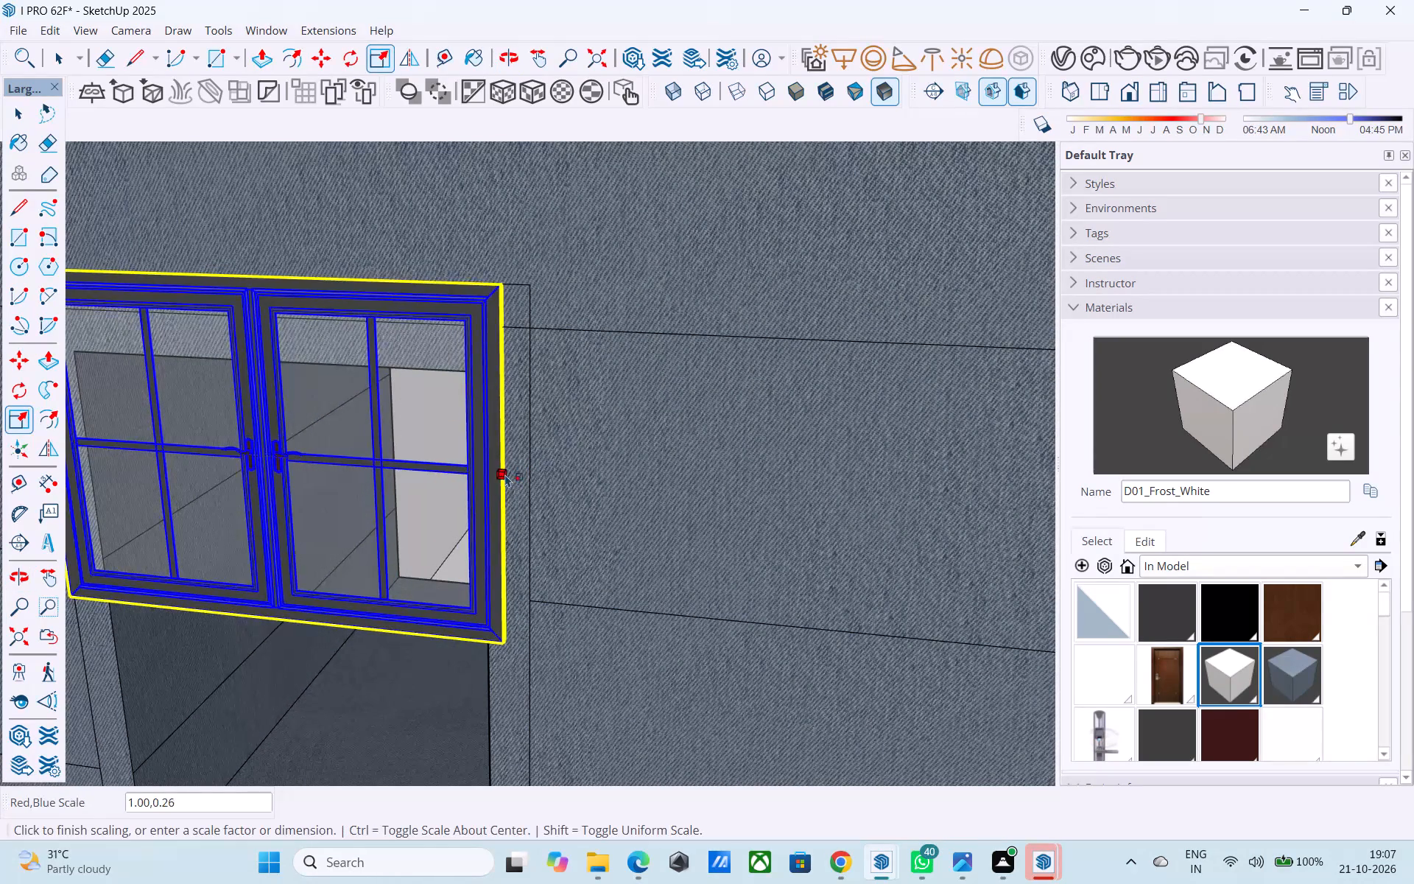
key("ctrl+z")
scroll(504, 473, "up", 2)
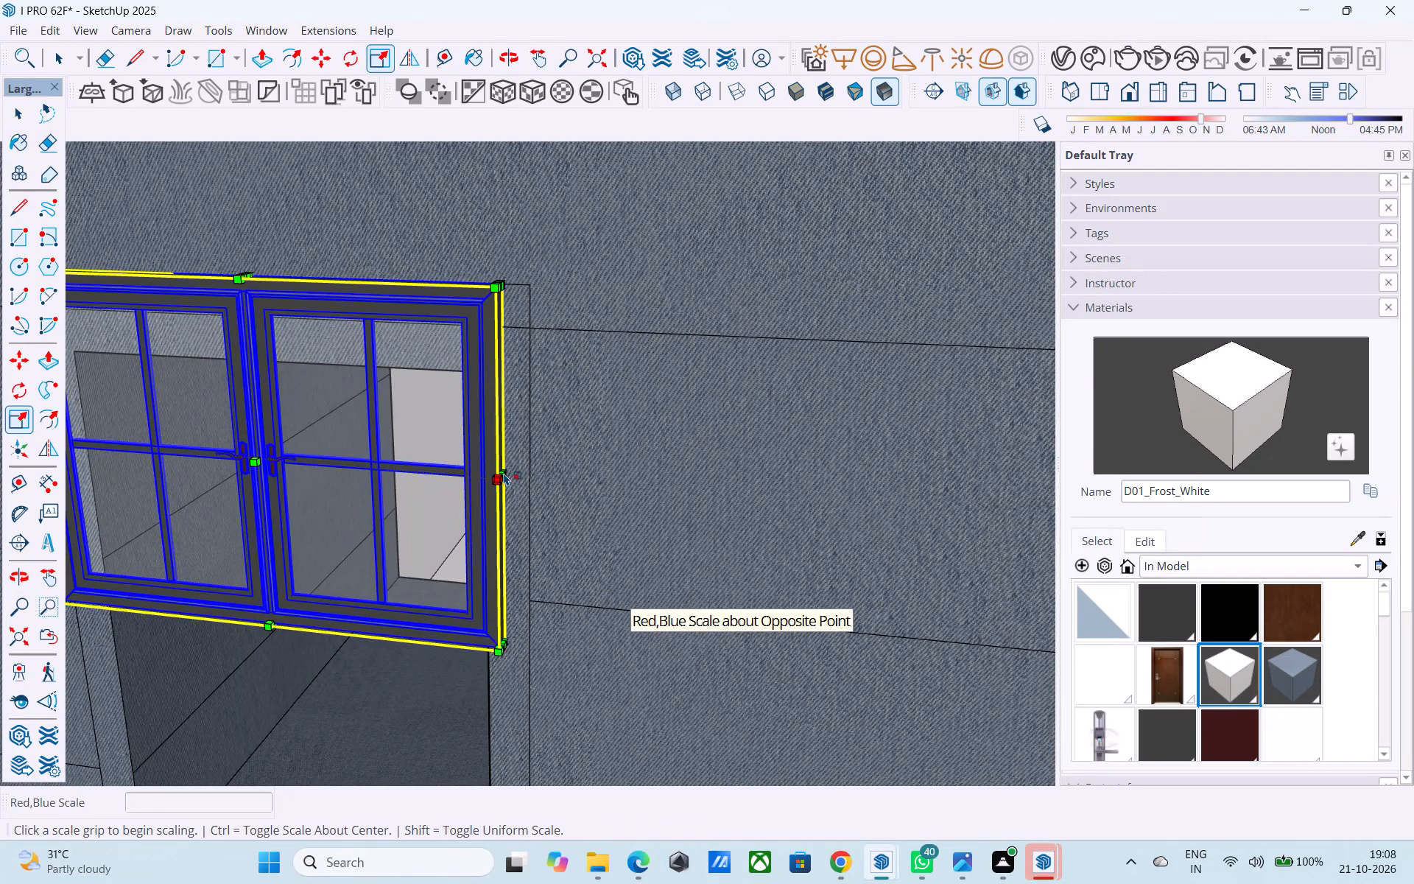
scroll(504, 473, "up", 4)
left_click(502, 474)
left_click(542, 474)
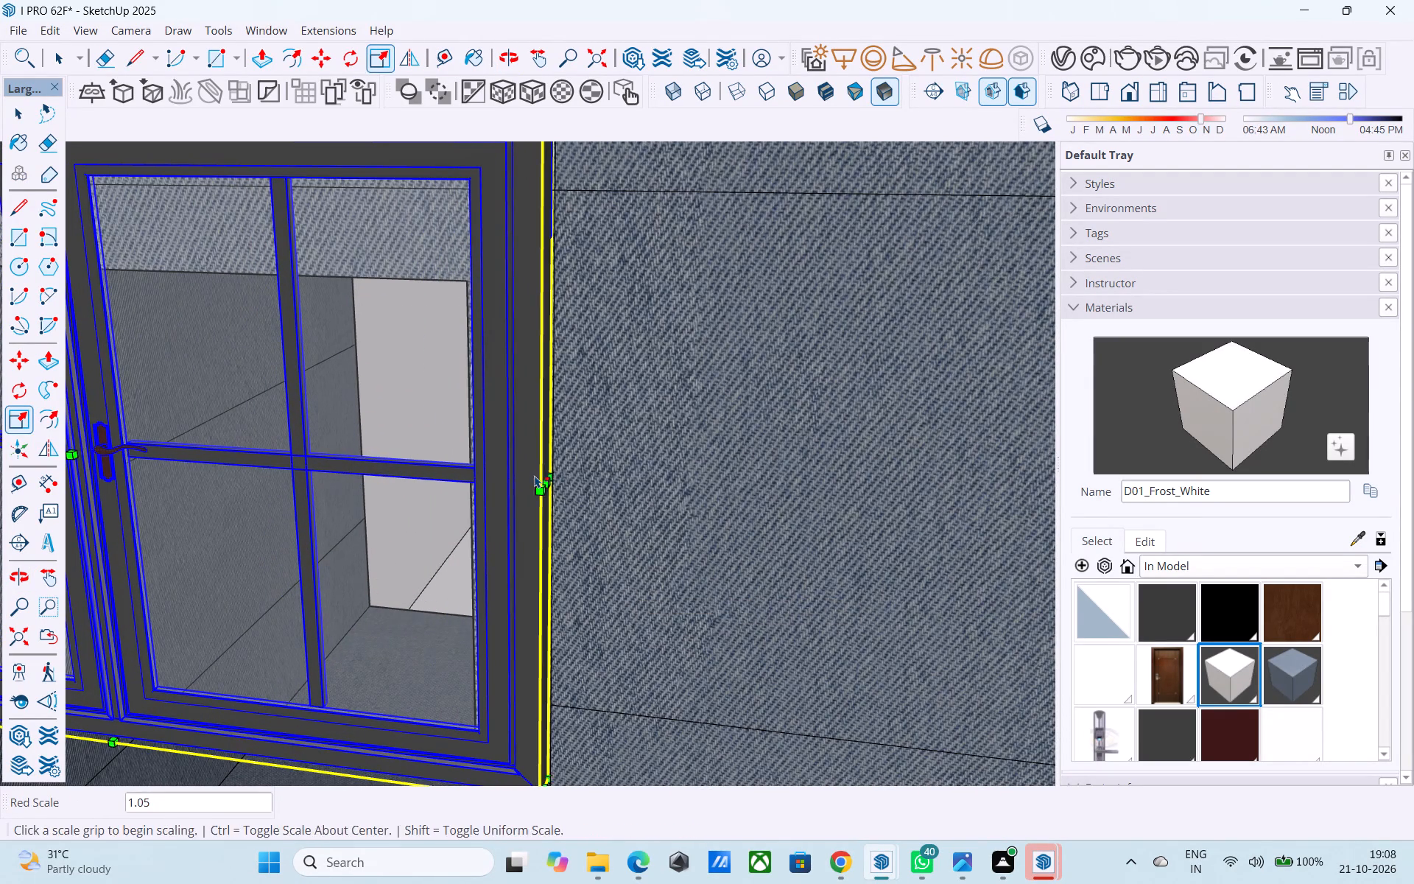
key("space")
Stretch the upper small cladding window down to the bottom edge of its opening.
middle_click_drag(532, 470, 611, 354)
scroll(611, 354, "down", 7)
middle_click_drag(558, 456, 602, 370, "shift")
scroll(562, 557, "down", 1, "shift")
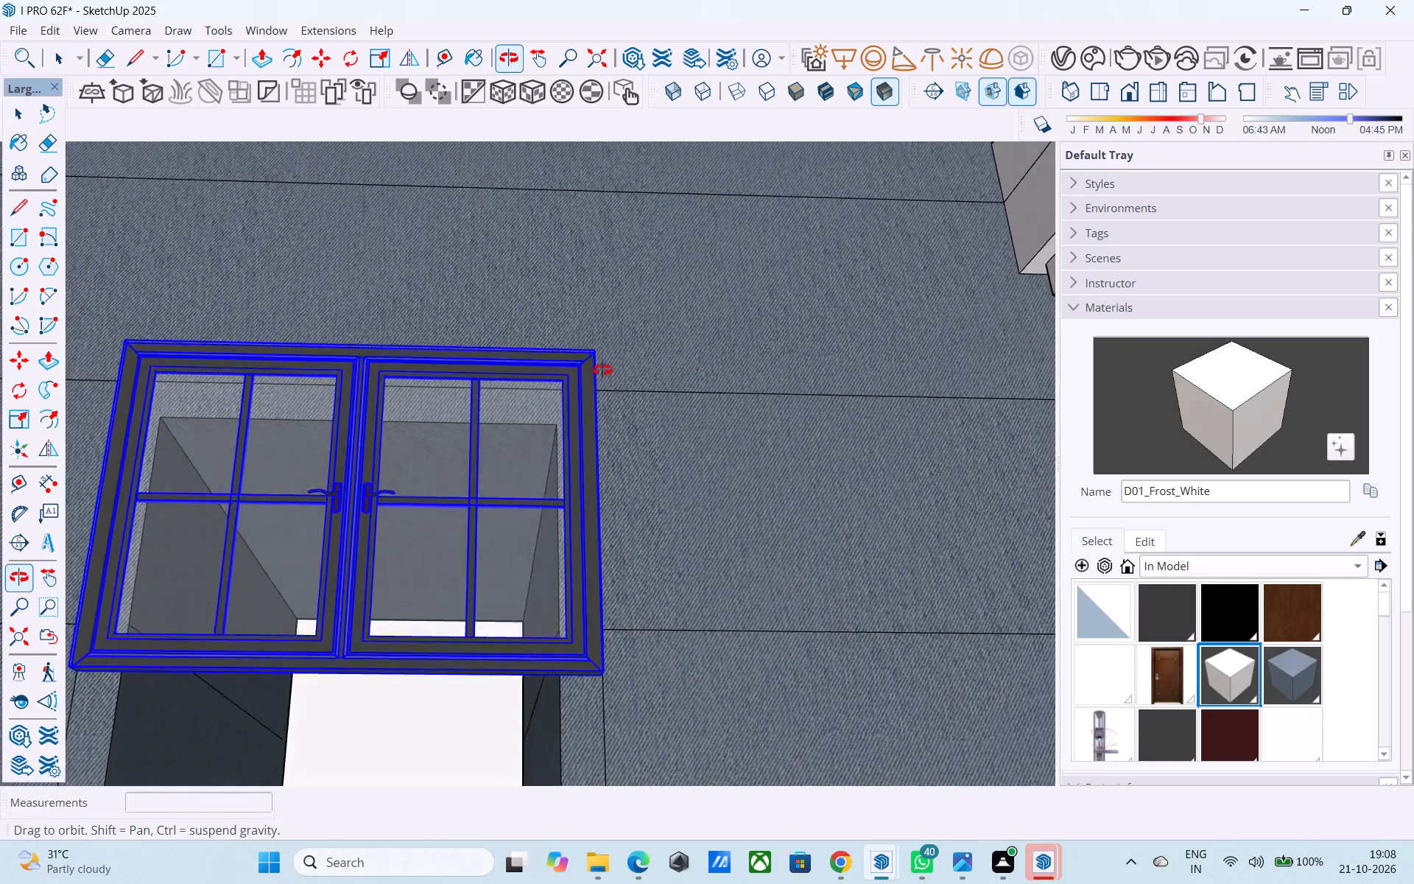
middle_click_drag(602, 370, 499, 401, "shift")
scroll(467, 469, "down", 3)
middle_click_drag(453, 505, 530, 278)
key("s")
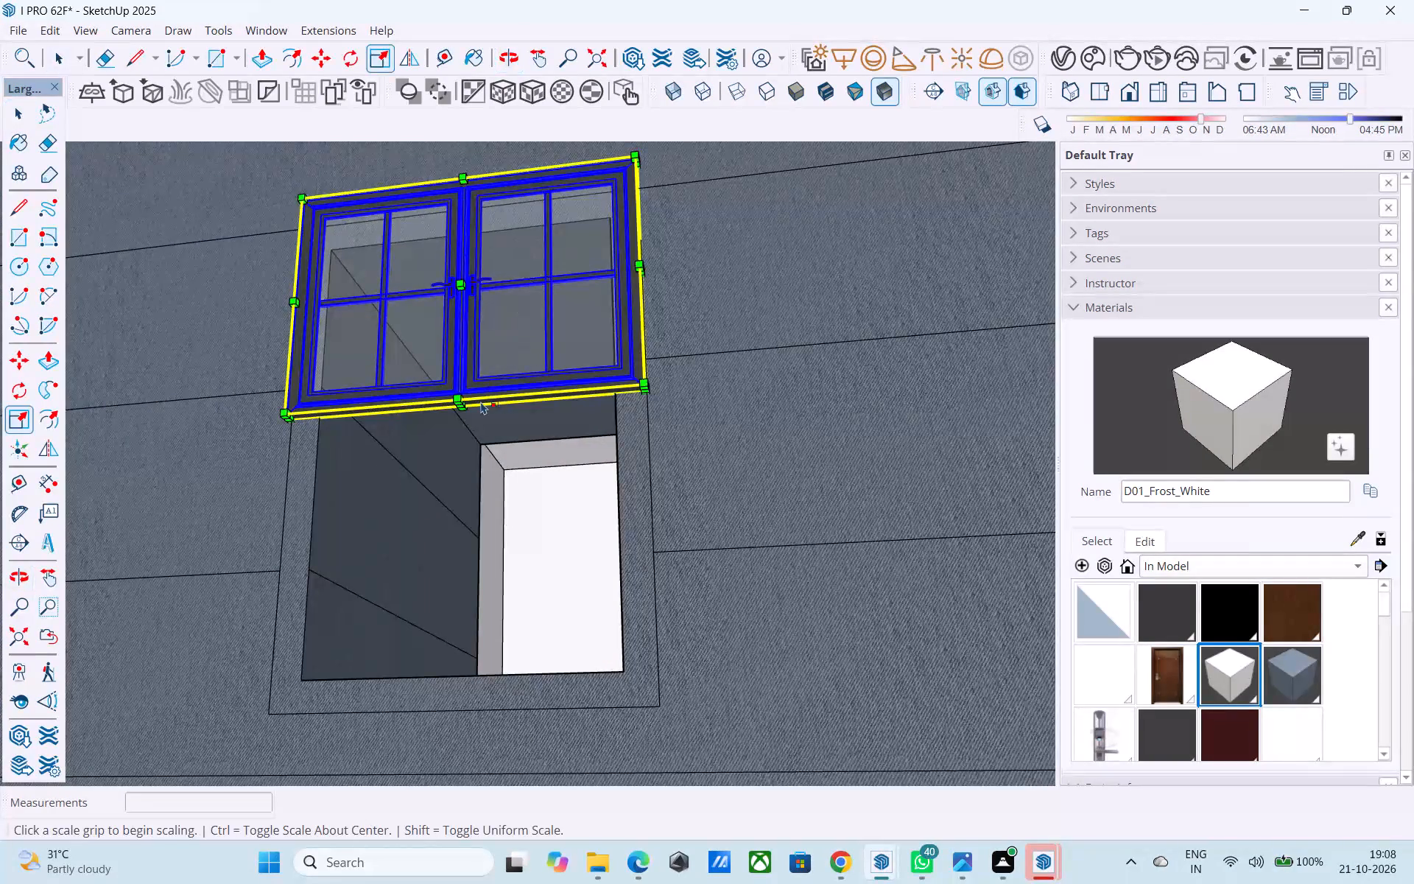
scroll(481, 409, "up", 4)
left_click(444, 399)
scroll(443, 387, "down", 12)
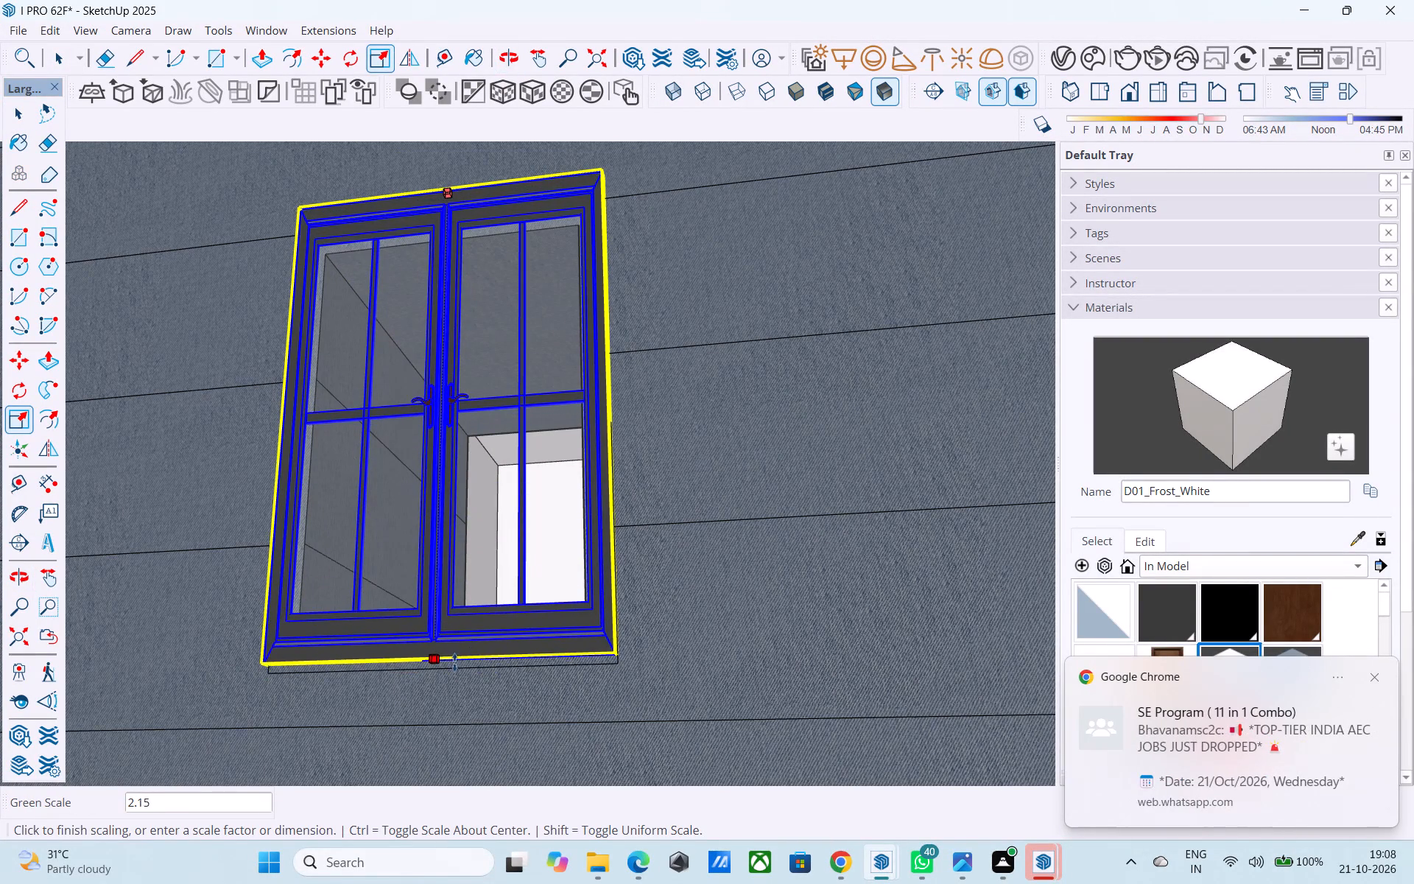
left_click(455, 670)
scroll(512, 516, "down", 11)
middle_click_drag(538, 516, 568, 628)
key("space")
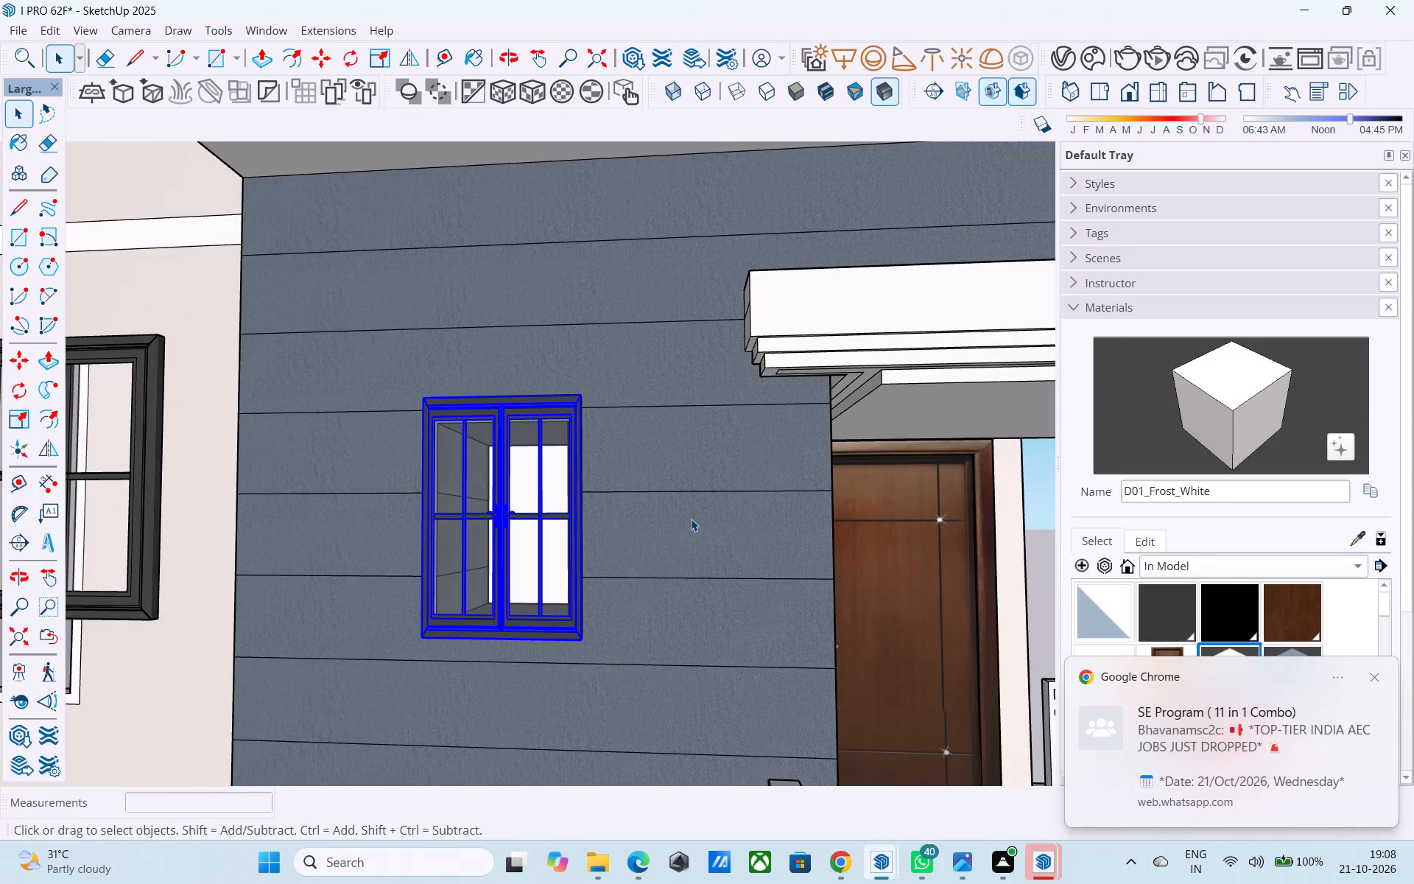
left_click(691, 517)
Narrow the middle-row white-wall window nearest the cladding to its opening's side edge, a width scale of about 0.79.
scroll(642, 407, "down", 8)
middle_click_drag(534, 390, 725, 531)
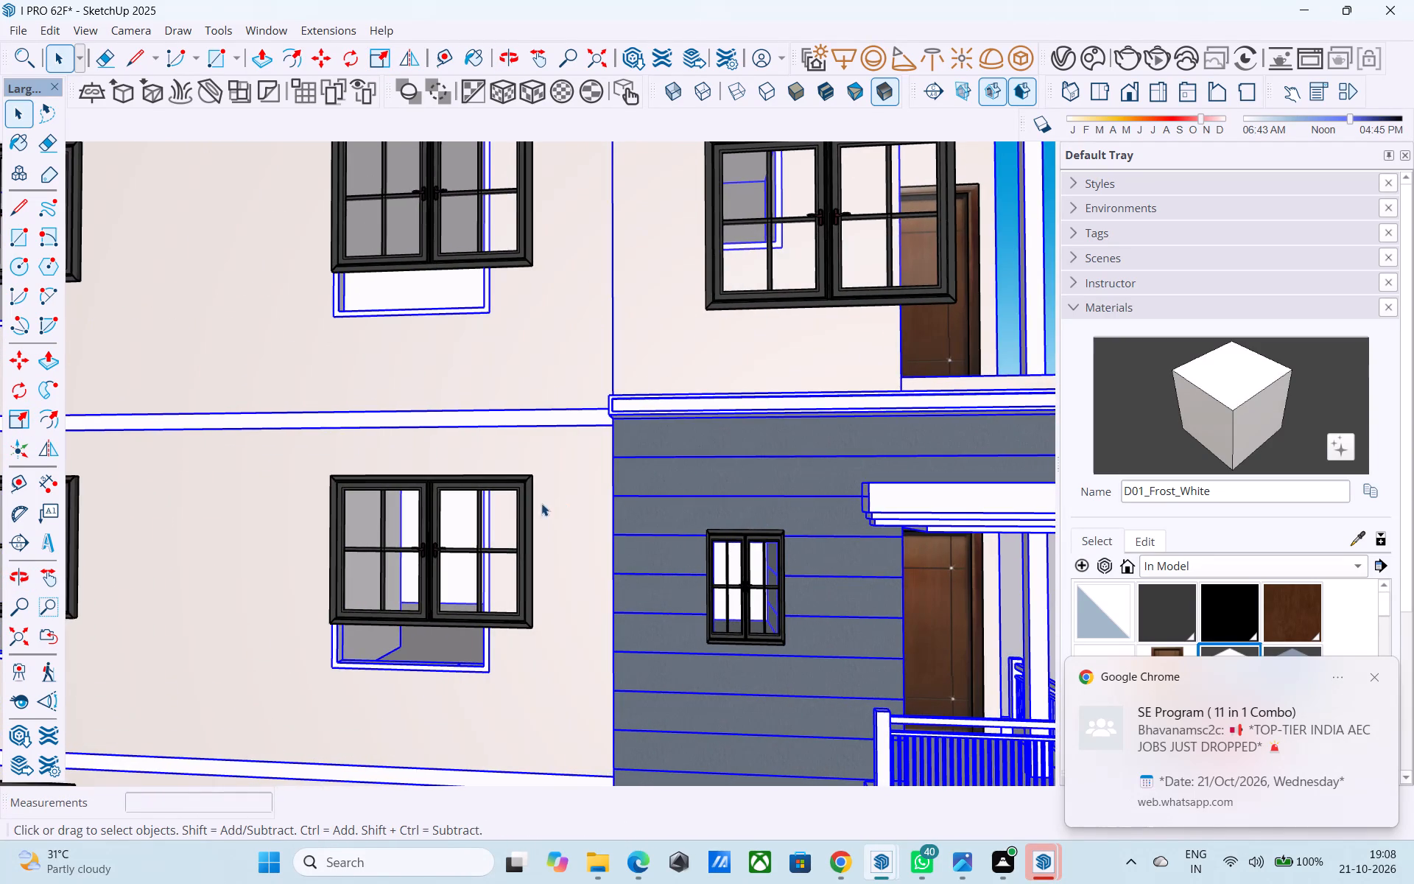
left_click(524, 497)
middle_click_drag(517, 533, 448, 486)
key("s")
scroll(466, 552, "up", 1)
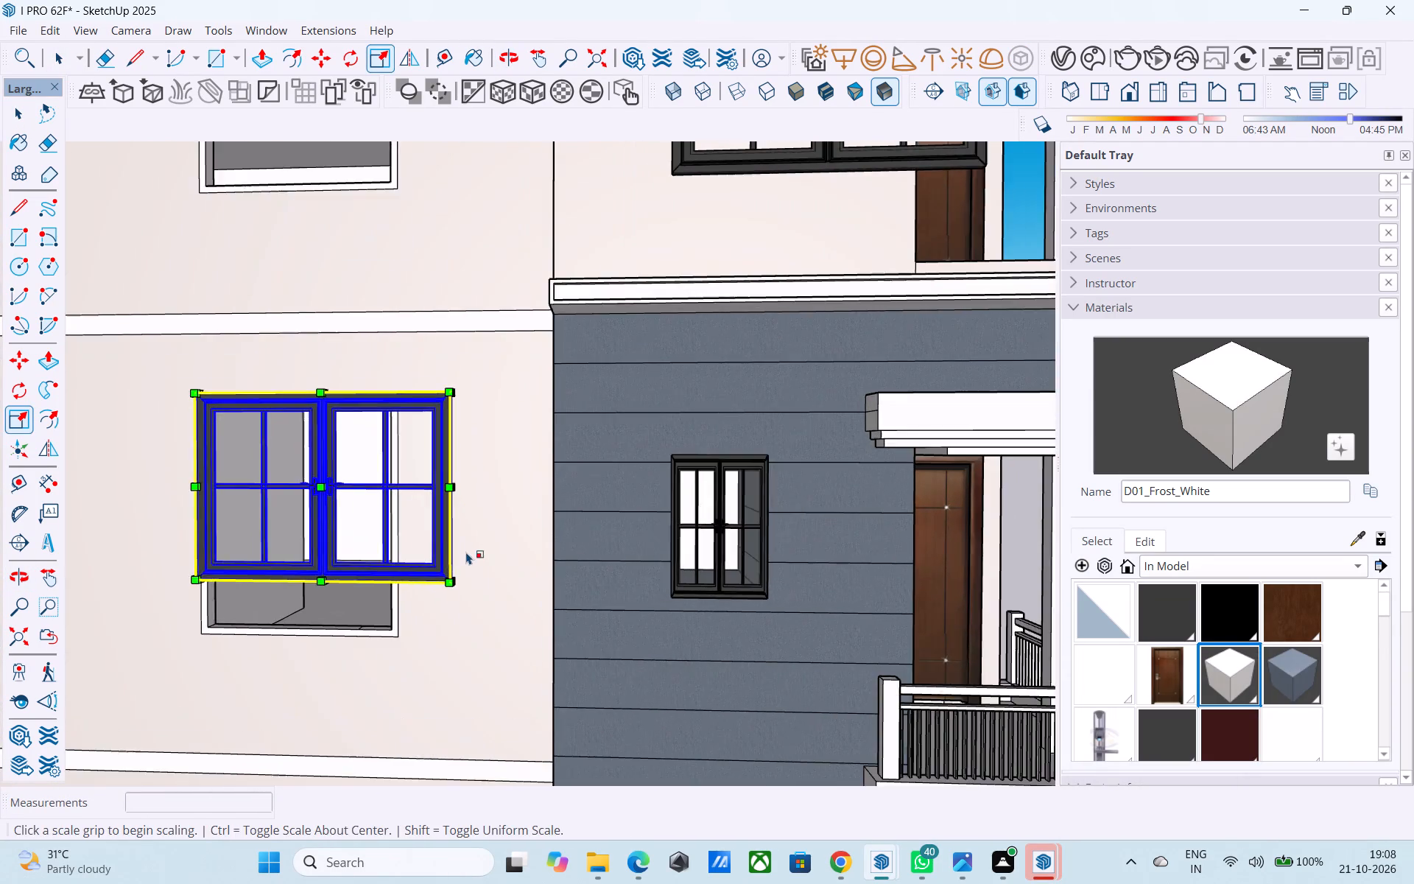
scroll(466, 552, "up", 3)
middle_click_drag(439, 563, 378, 599)
scroll(424, 548, "up", 6)
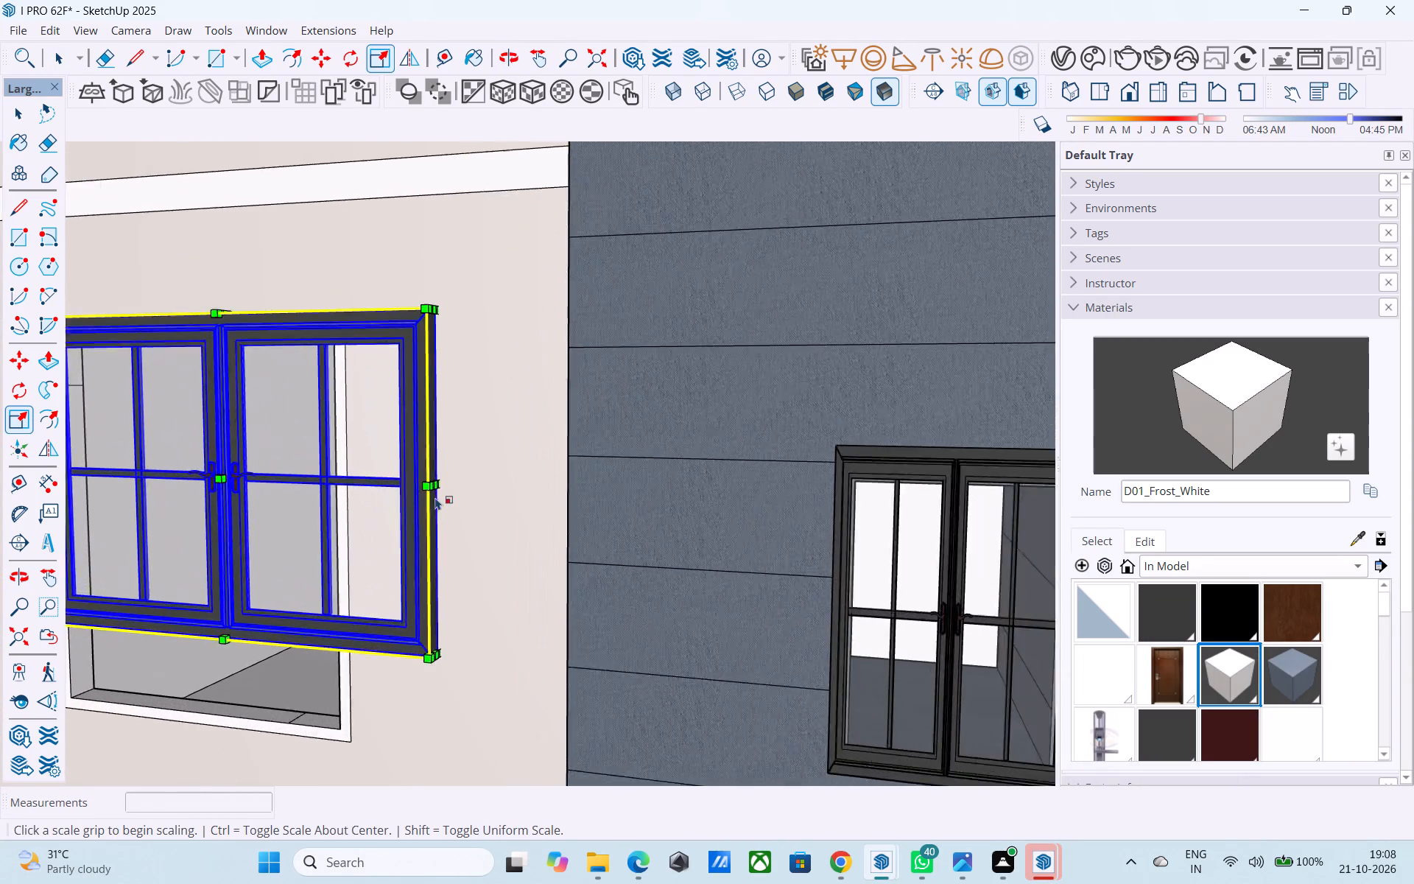
scroll(435, 497, "up", 4)
left_click(435, 480)
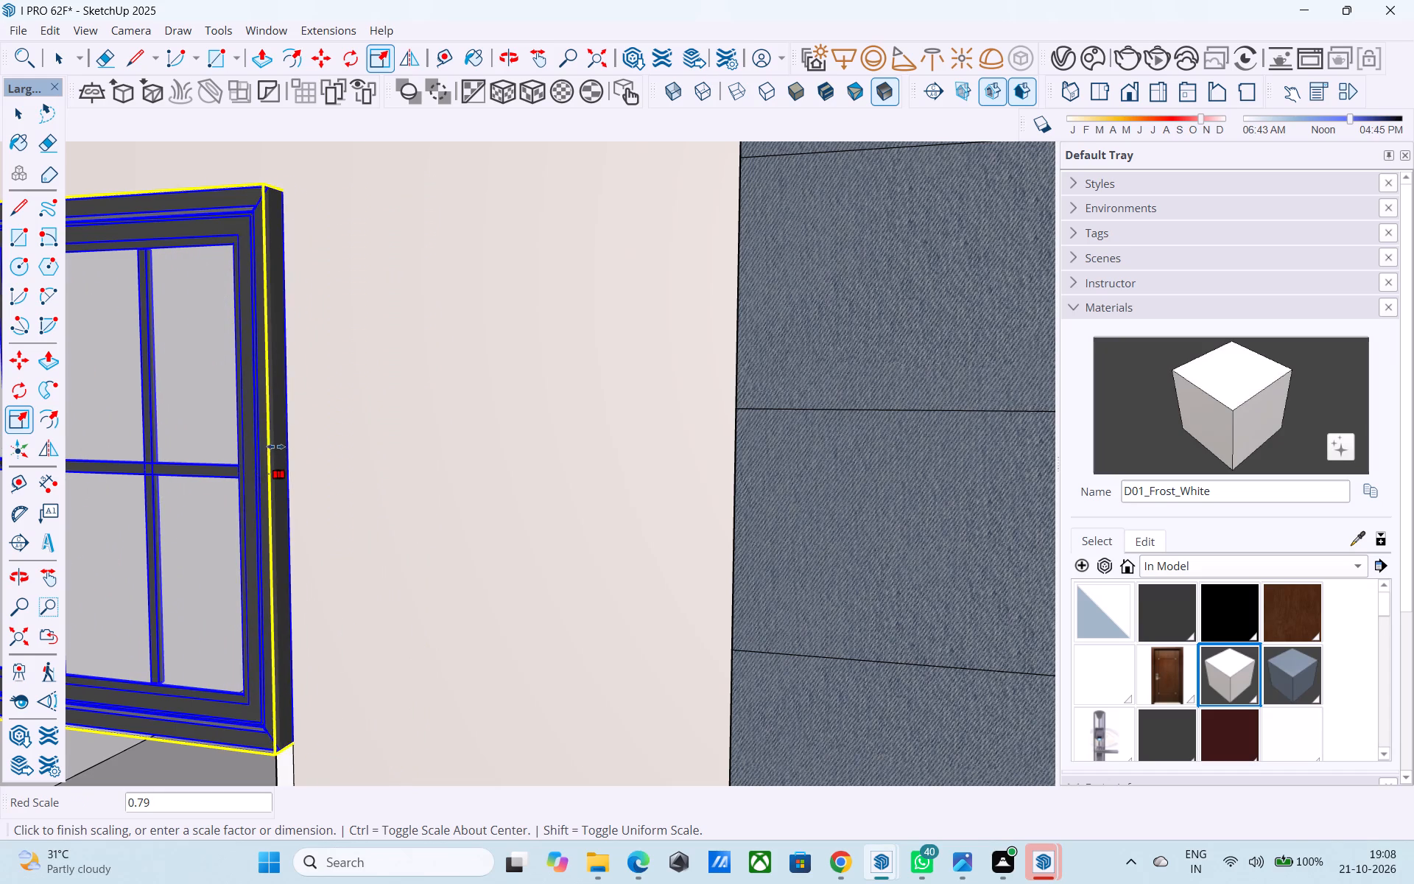
left_click(278, 448)
Stretch the middle-row window nearest the cladding down to the bottom edge of its opening.
scroll(290, 438, "down", 5)
middle_click_drag(298, 460, 681, 178)
middle_click_drag(552, 502, 544, 386)
scroll(510, 435, "up", 3)
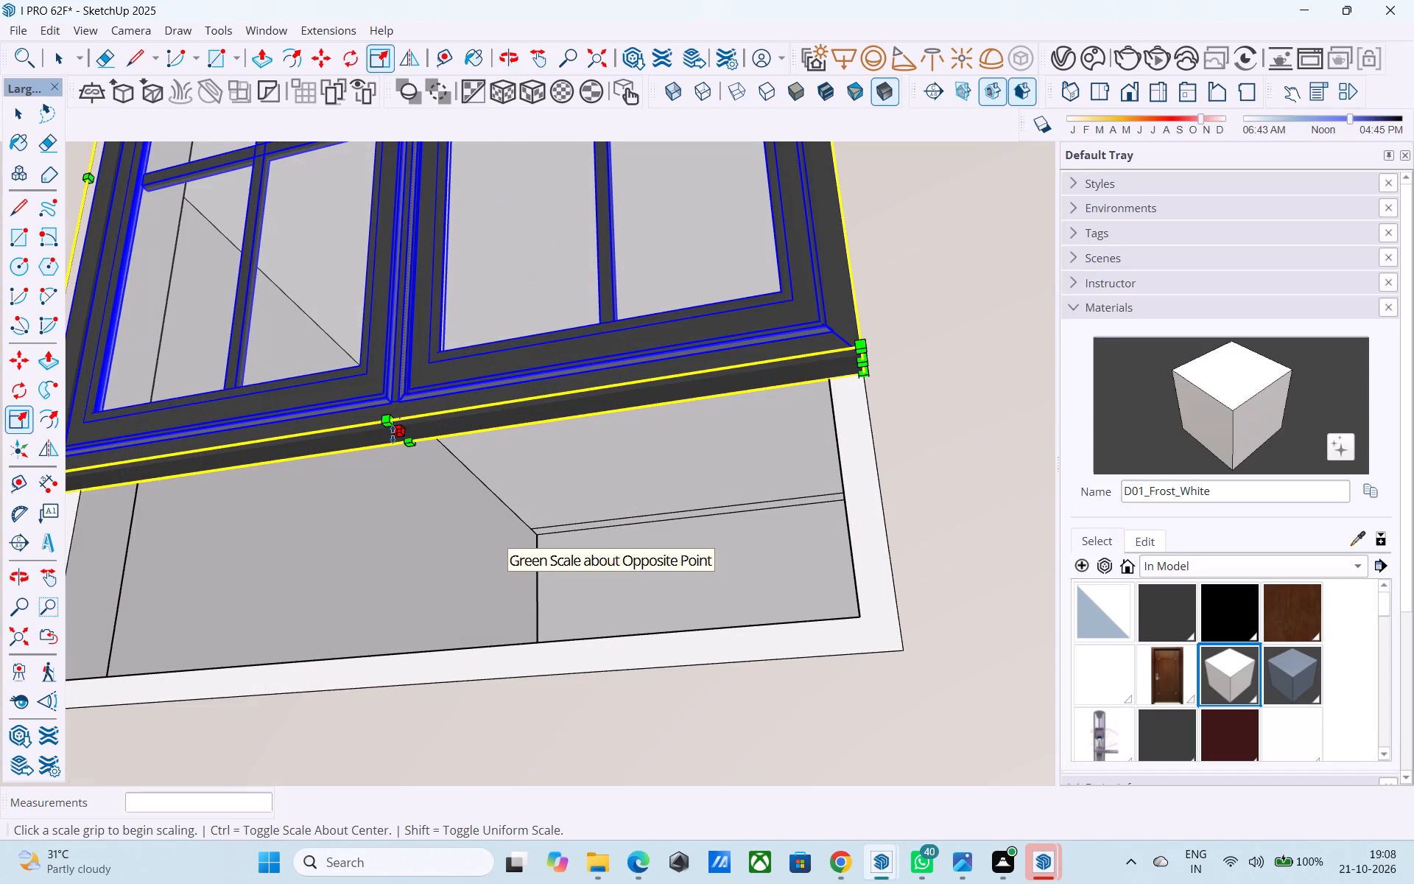
left_click(394, 435)
left_click(437, 693)
scroll(432, 429, "down", 12)
middle_click_drag(449, 441, 488, 522)
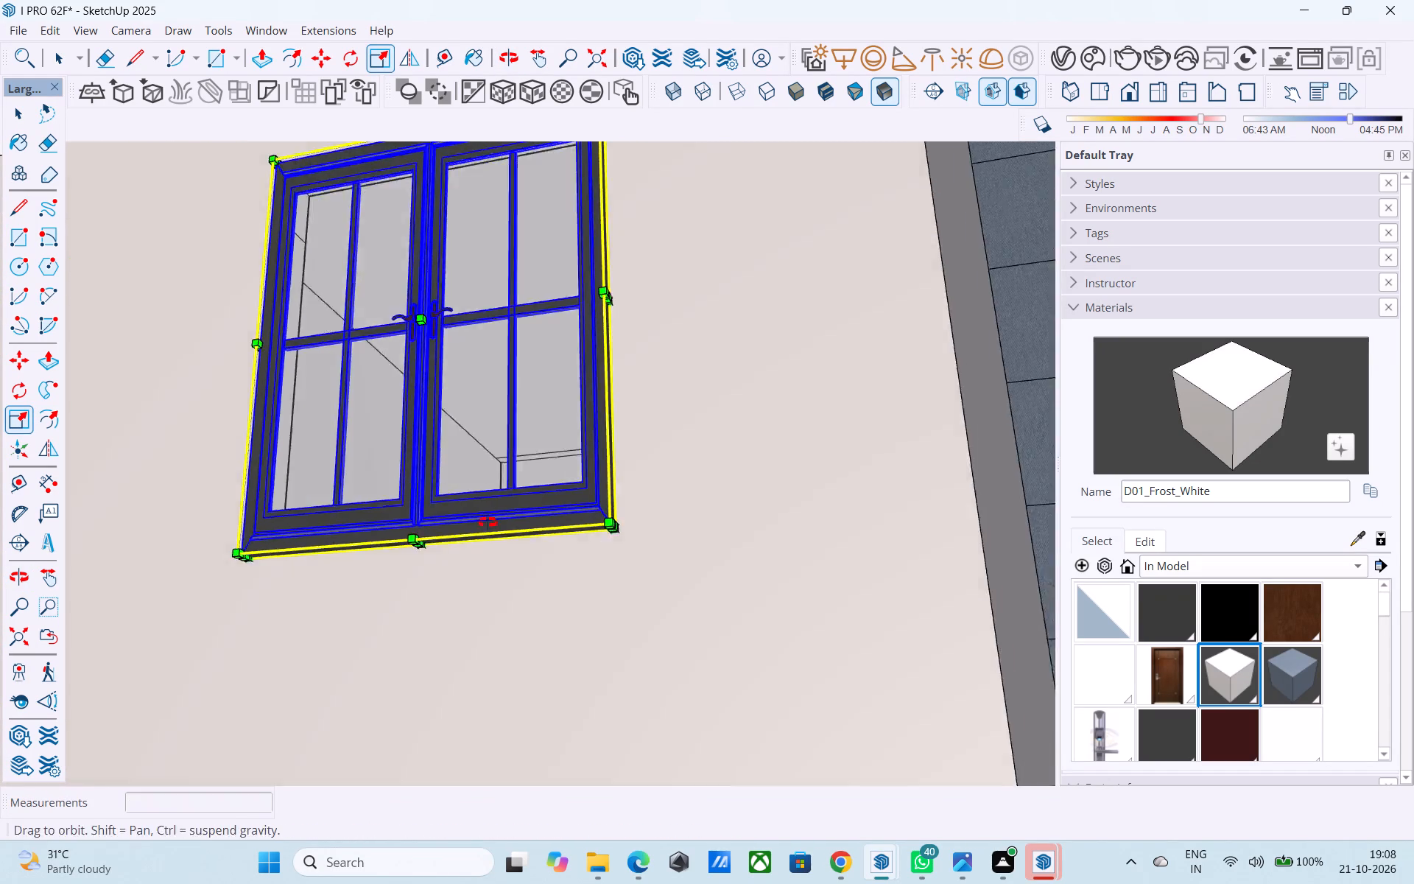
middle_click_drag(488, 522, 555, 686)
scroll(526, 558, "down", 17)
middle_click_drag(574, 359, 452, 462)
scroll(485, 420, "down", 4)
middle_click_drag(498, 410, 482, 469, "shift")
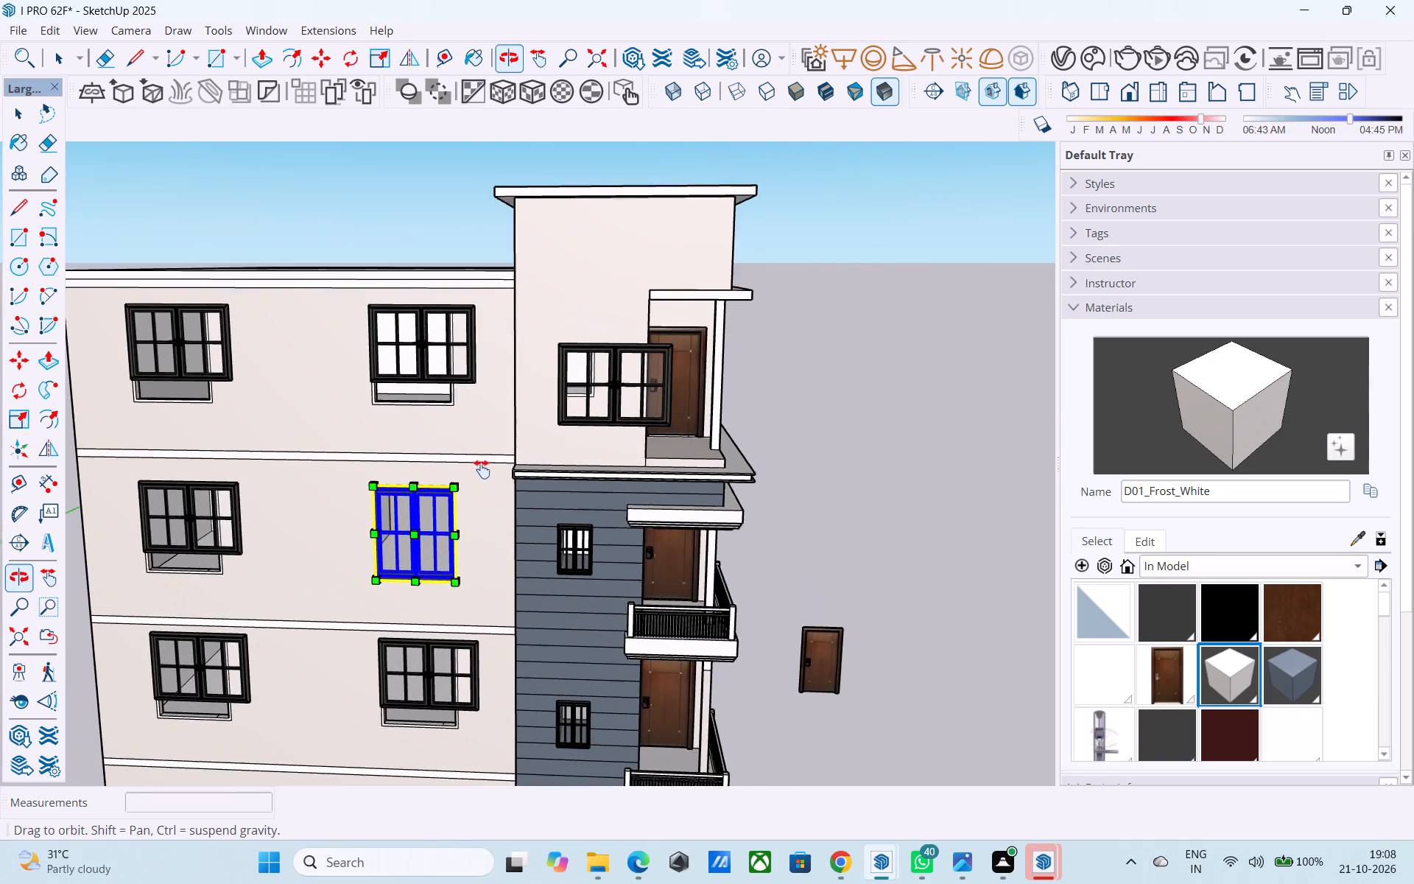
middle_click_drag(482, 469, 443, 550, "shift")
key("space")
Uniformly scale down the window beside the top-floor balcony door to the width of its small opening.
scroll(566, 518, "up", 5)
left_click(566, 515)
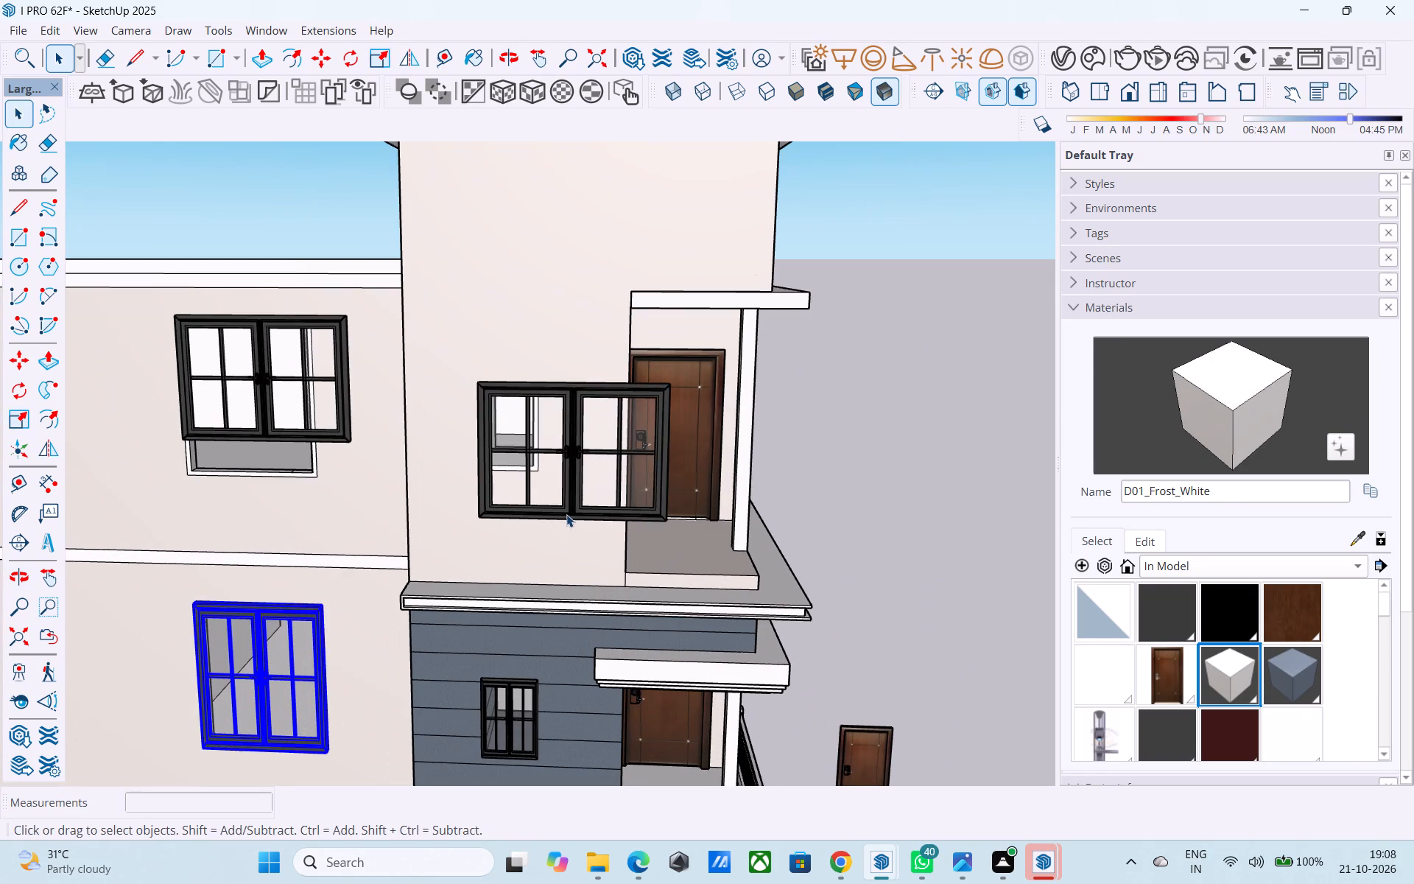
key("s")
left_click(671, 523)
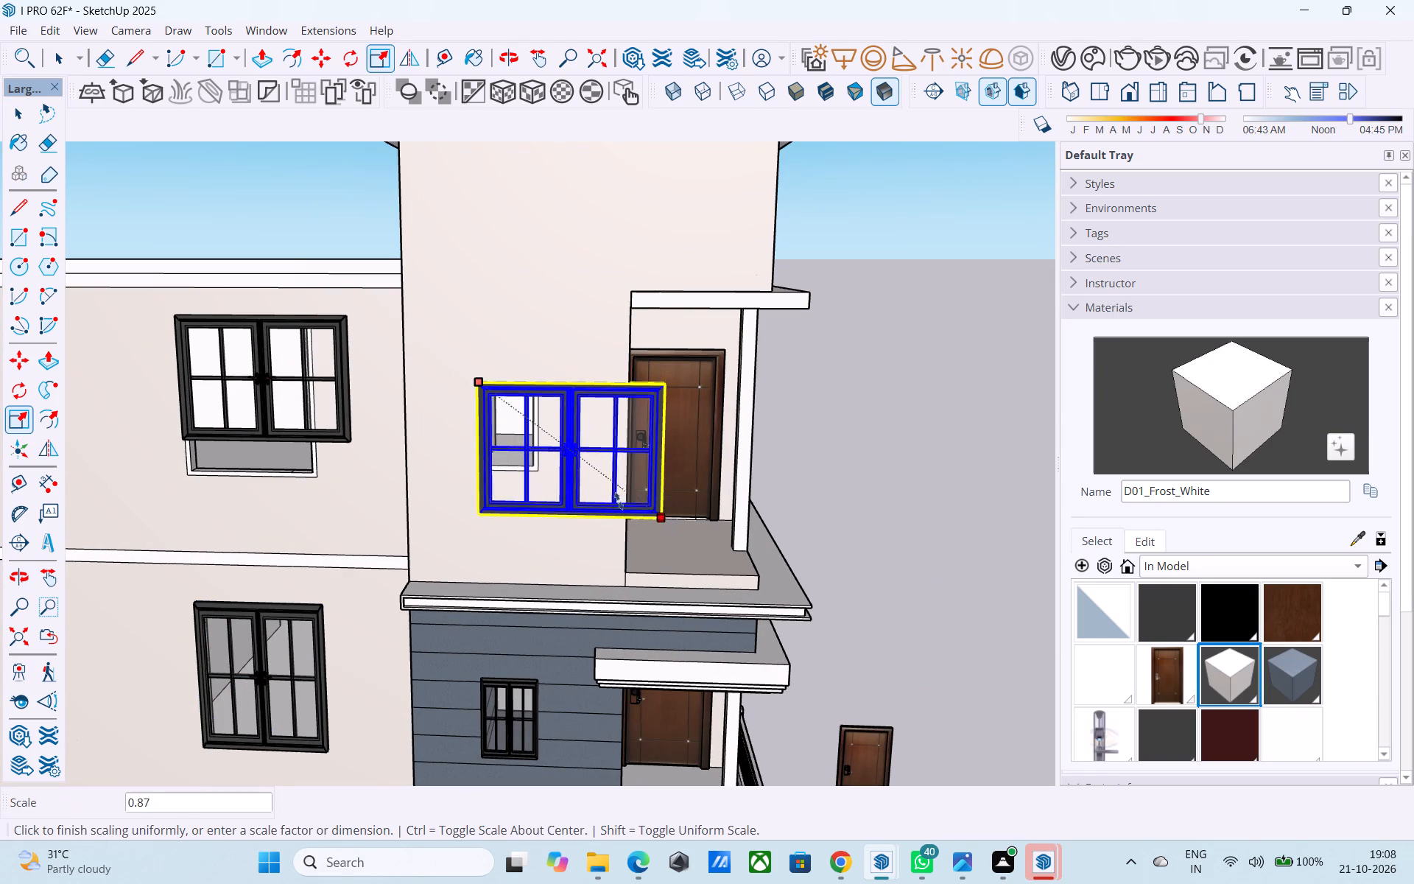
left_click(528, 438)
scroll(529, 441, "up", 1)
scroll(529, 441, "down", 1)
scroll(529, 441, "up", 6)
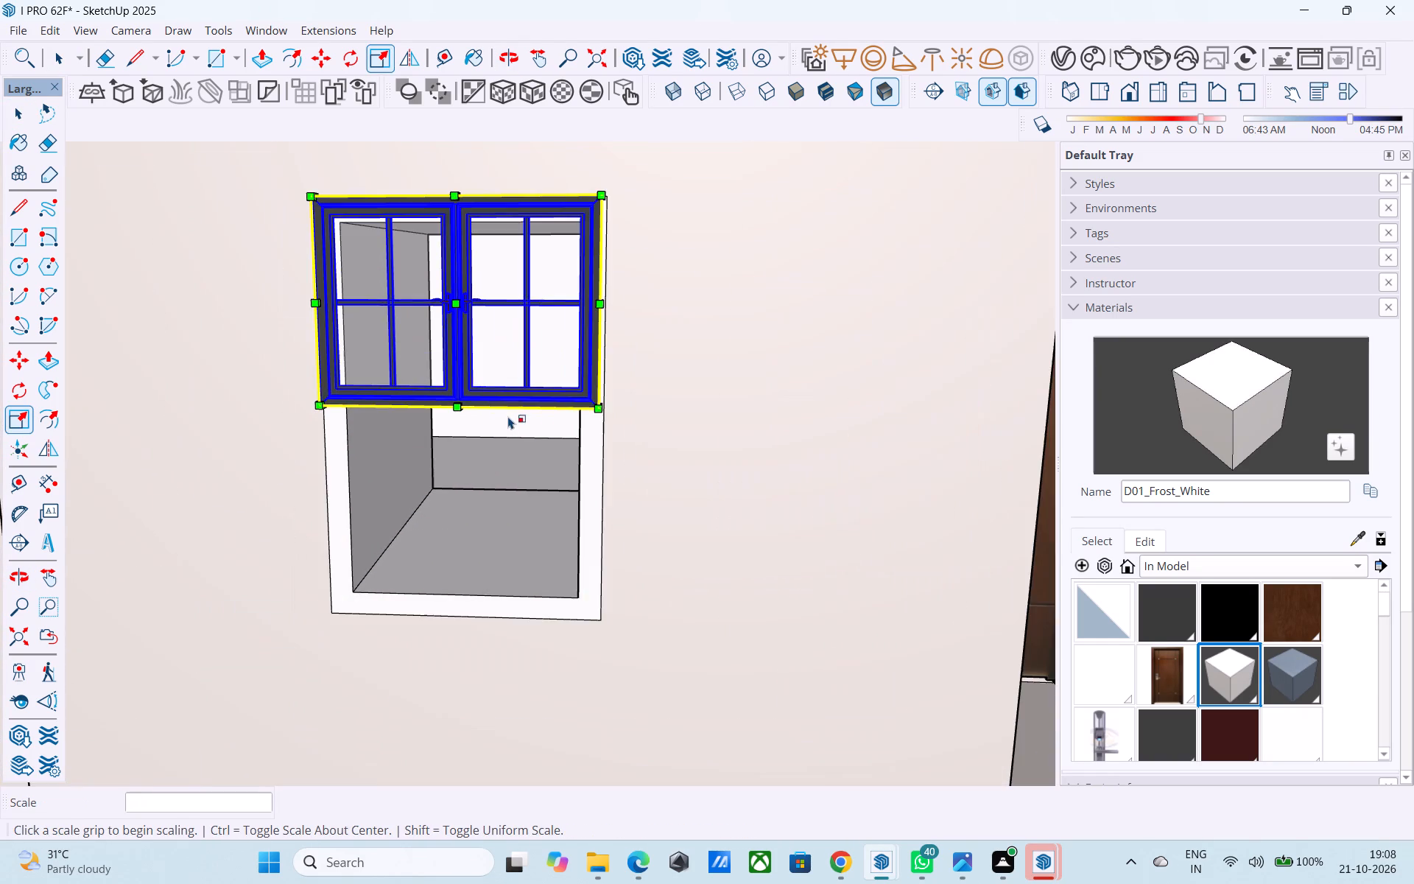
middle_click_drag(508, 416, 520, 189, "shift")
middle_click_drag(549, 455, 546, 228, "shift")
scroll(546, 229, "up", 1, "shift")
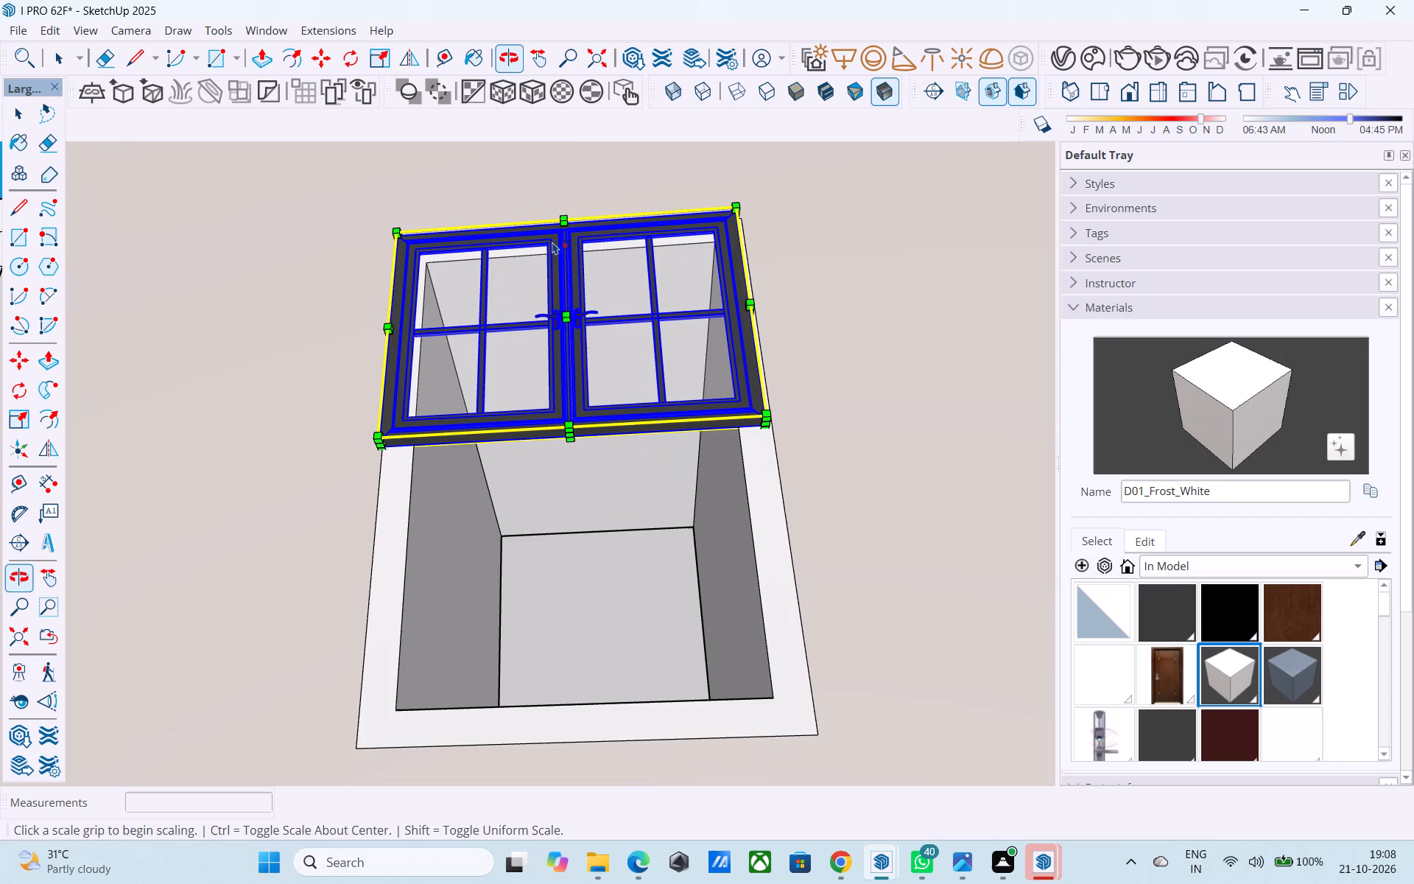
Save the model with the small top-floor window scaled.
key("ctrl+s")
key("space")
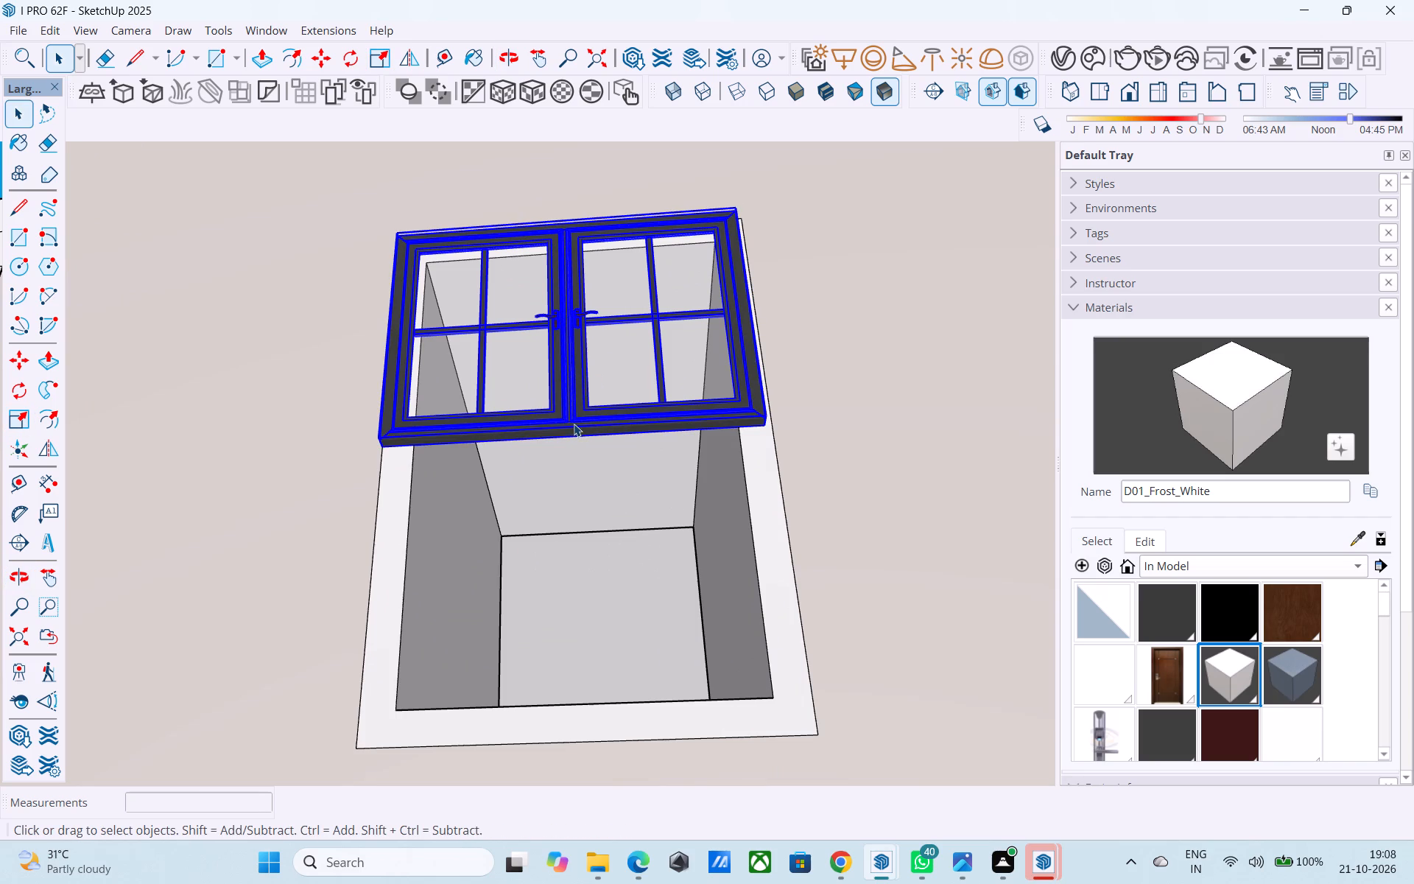
Stretch the small window beside the top-floor balcony door down to the bottom edge of its opening.
left_click(574, 424)
scroll(574, 424, "up", 1)
key("s")
scroll(572, 432, "up", 4)
left_click(572, 438)
scroll(572, 439, "down", 3)
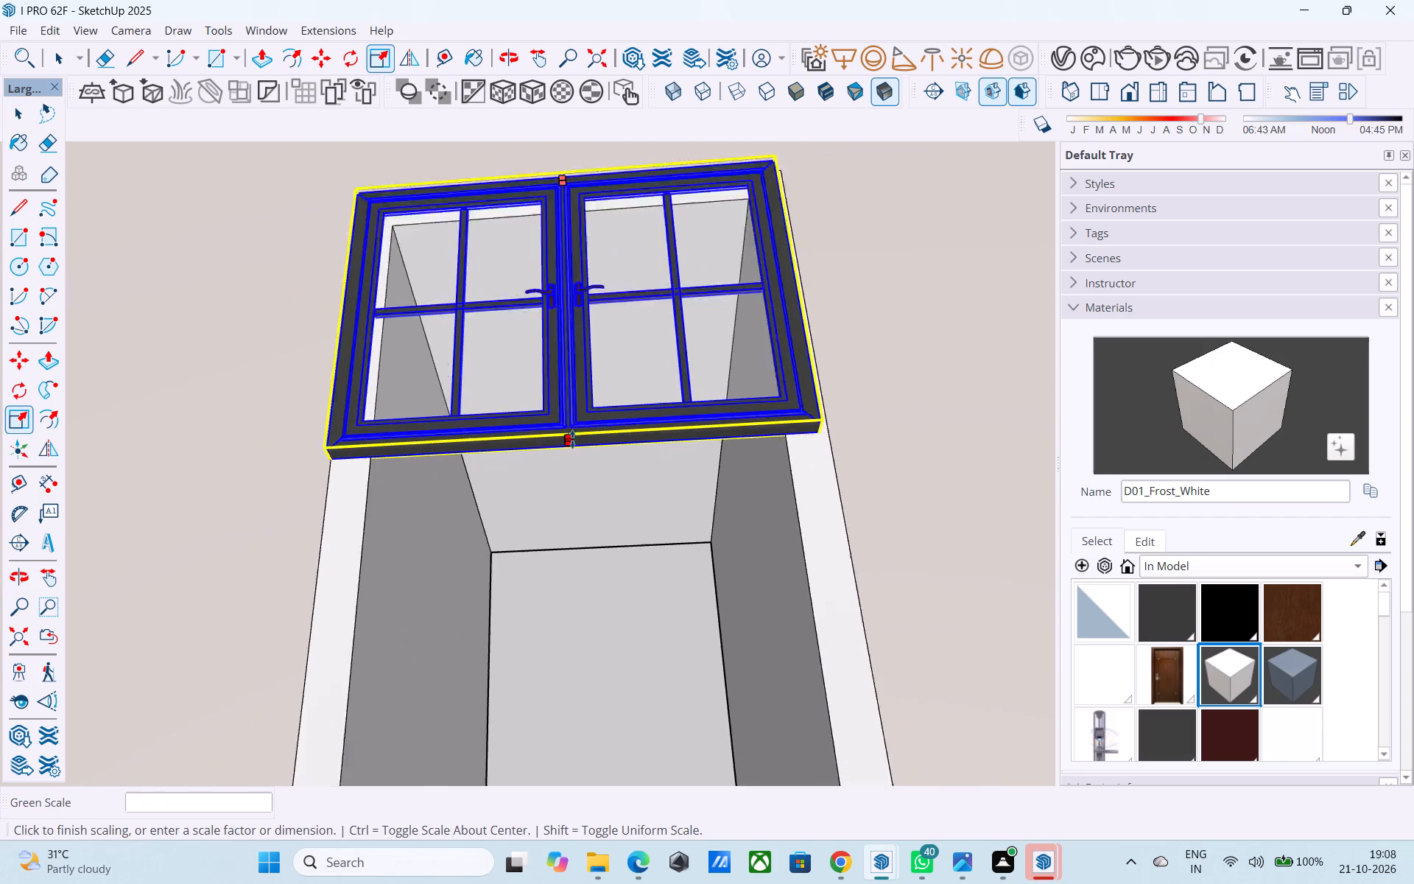
scroll(572, 439, "down", 9)
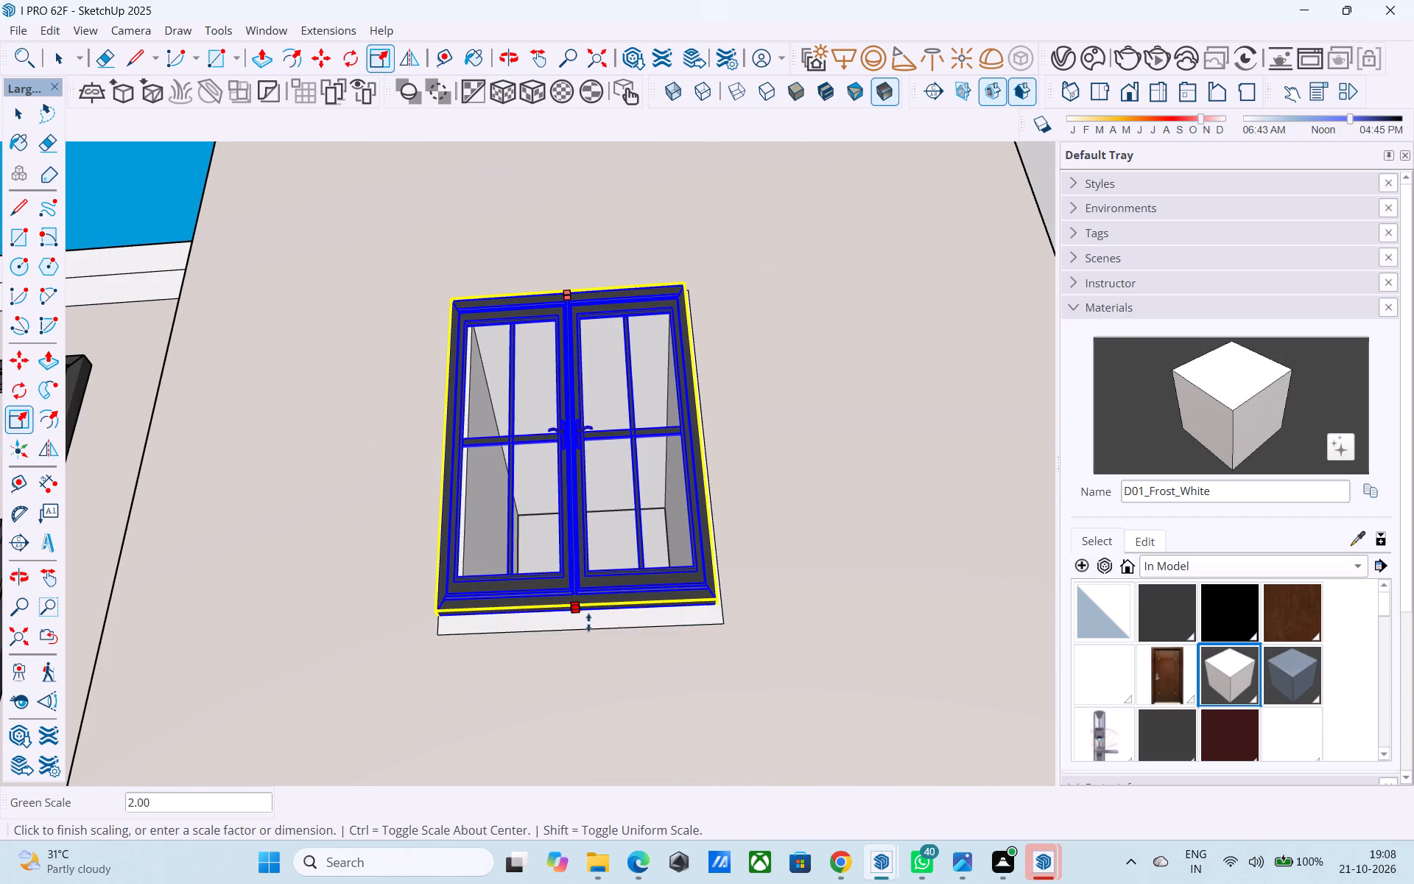
left_click(590, 628)
scroll(590, 483, "down", 5)
middle_click_drag(587, 469, 500, 656)
scroll(577, 509, "down", 6)
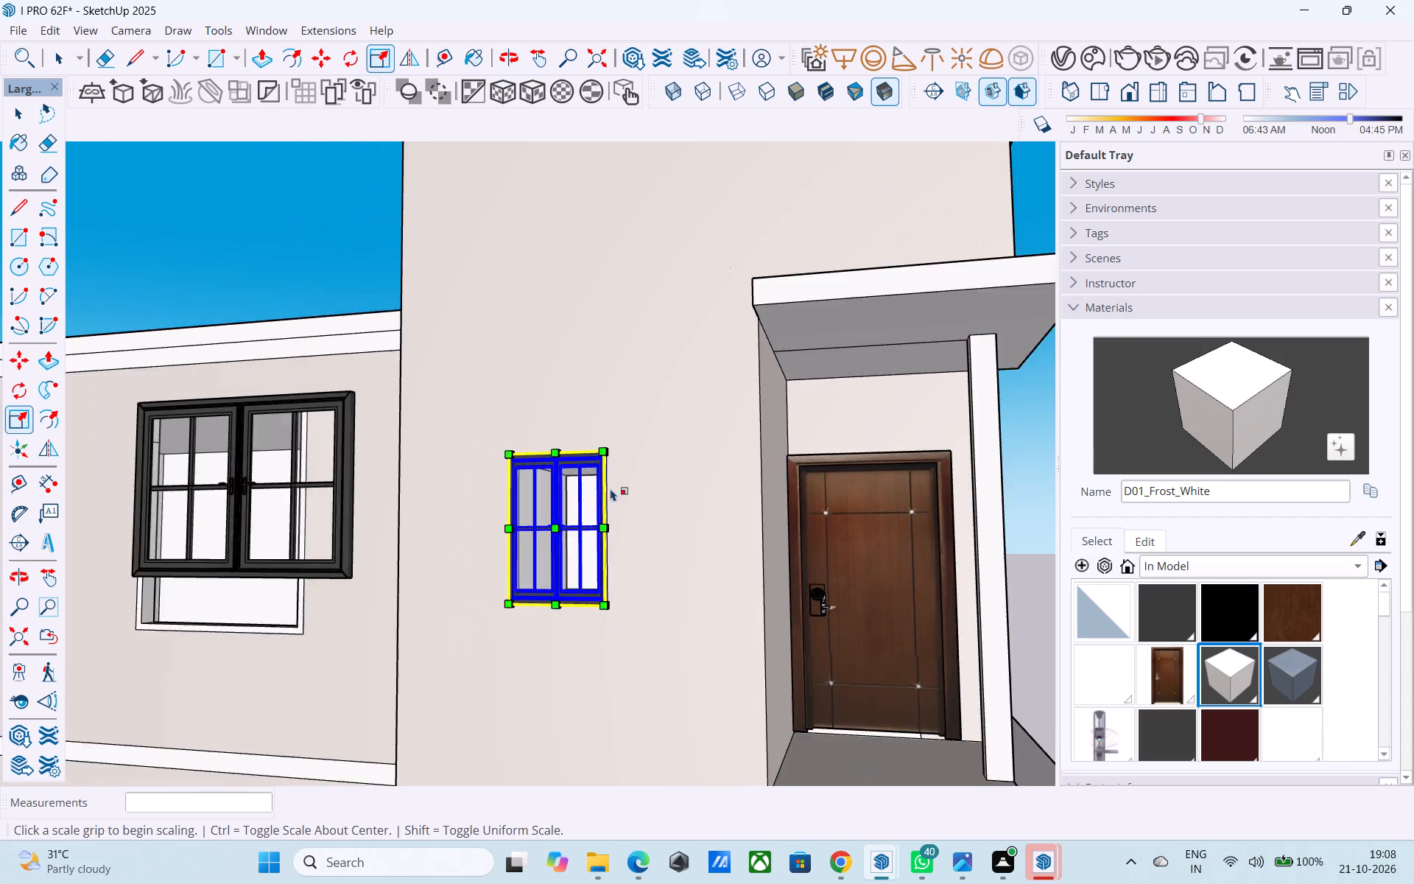
middle_click_drag(612, 488, 708, 508)
key("space")
Stretch the top-row window farthest from the cladding down to its opening's bottom edge, a height scale of about 1.31.
scroll(715, 497, "down", 16)
middle_click_drag(700, 473, 707, 523)
scroll(700, 474, "down", 1)
scroll(545, 524, "up", 2)
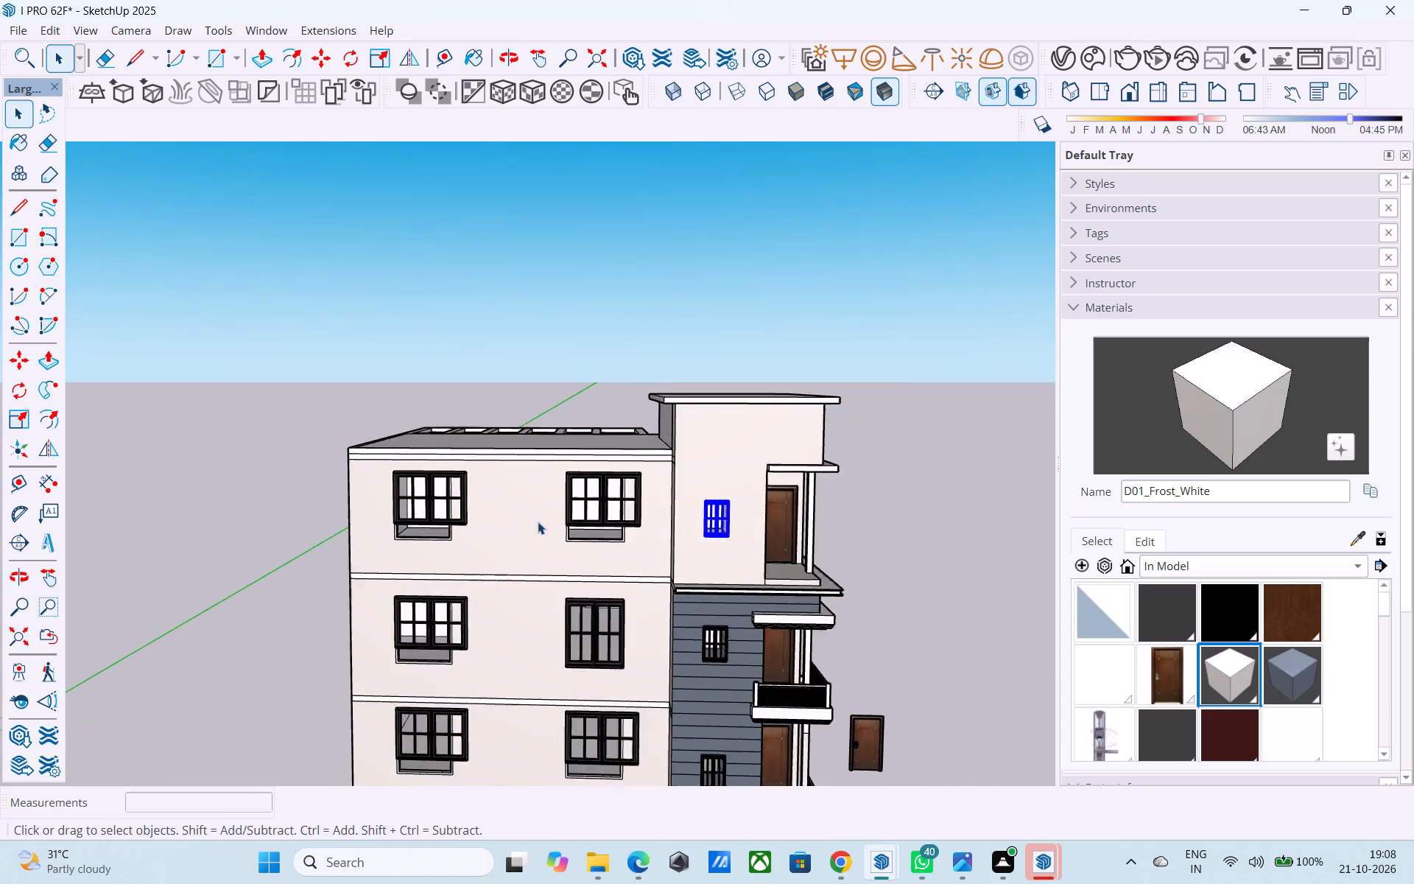
scroll(538, 522, "up", 6)
left_click(441, 497)
scroll(435, 507, "up", 5)
key("s")
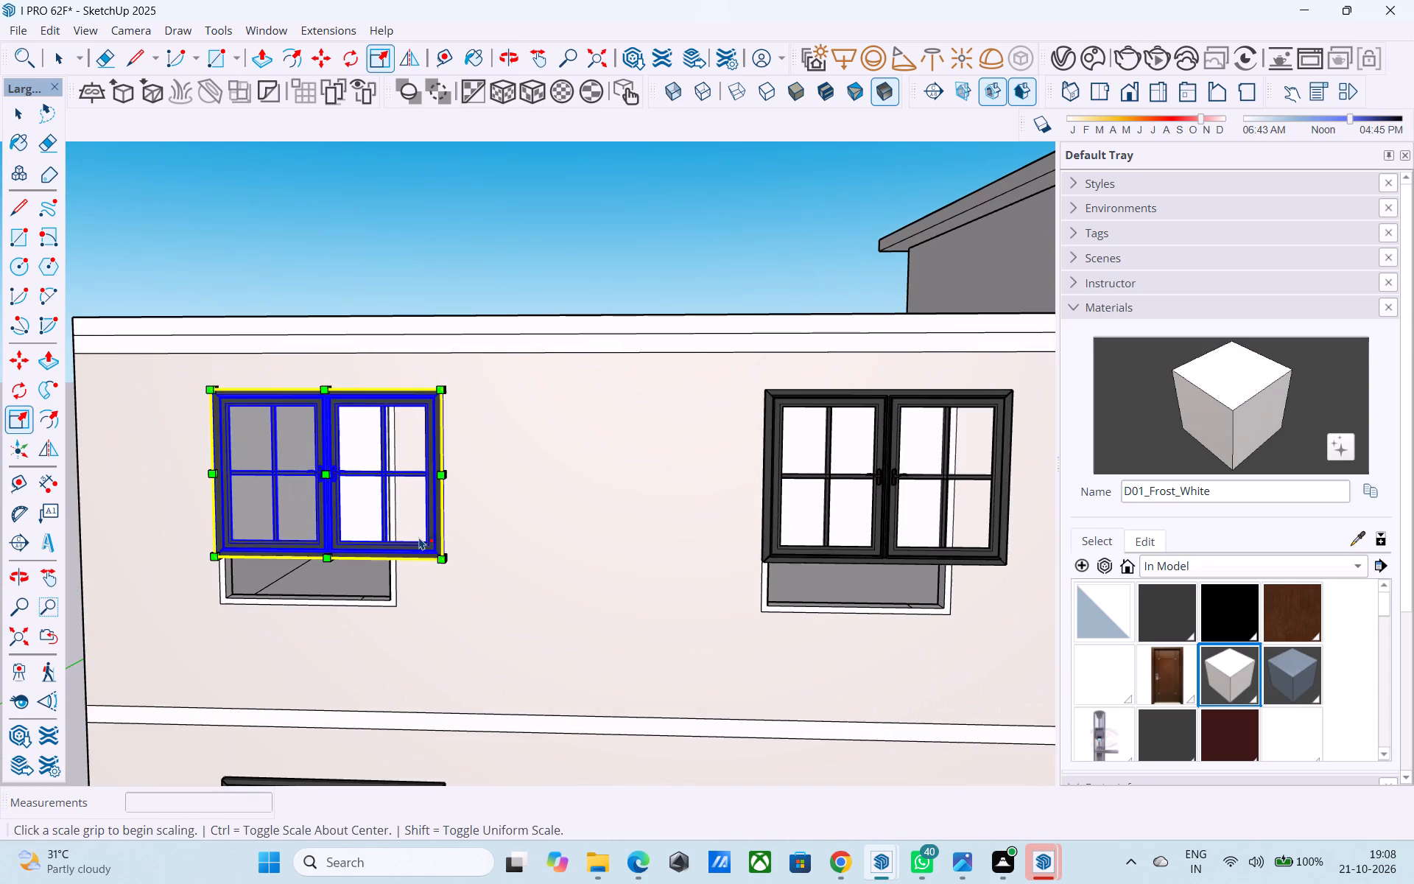
middle_click_drag(418, 537, 421, 346)
scroll(323, 441, "up", 6)
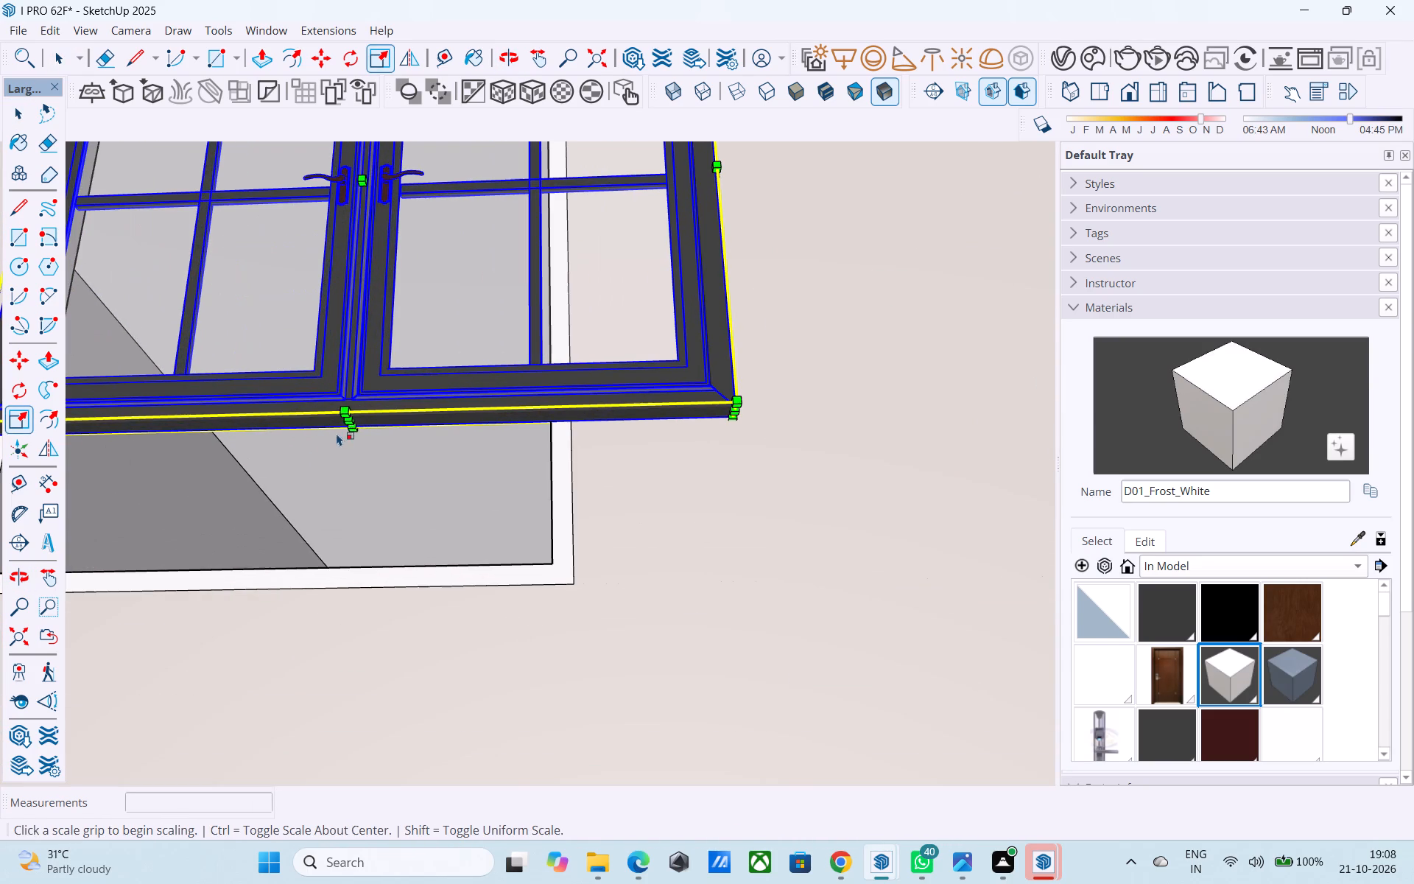
left_click(344, 427)
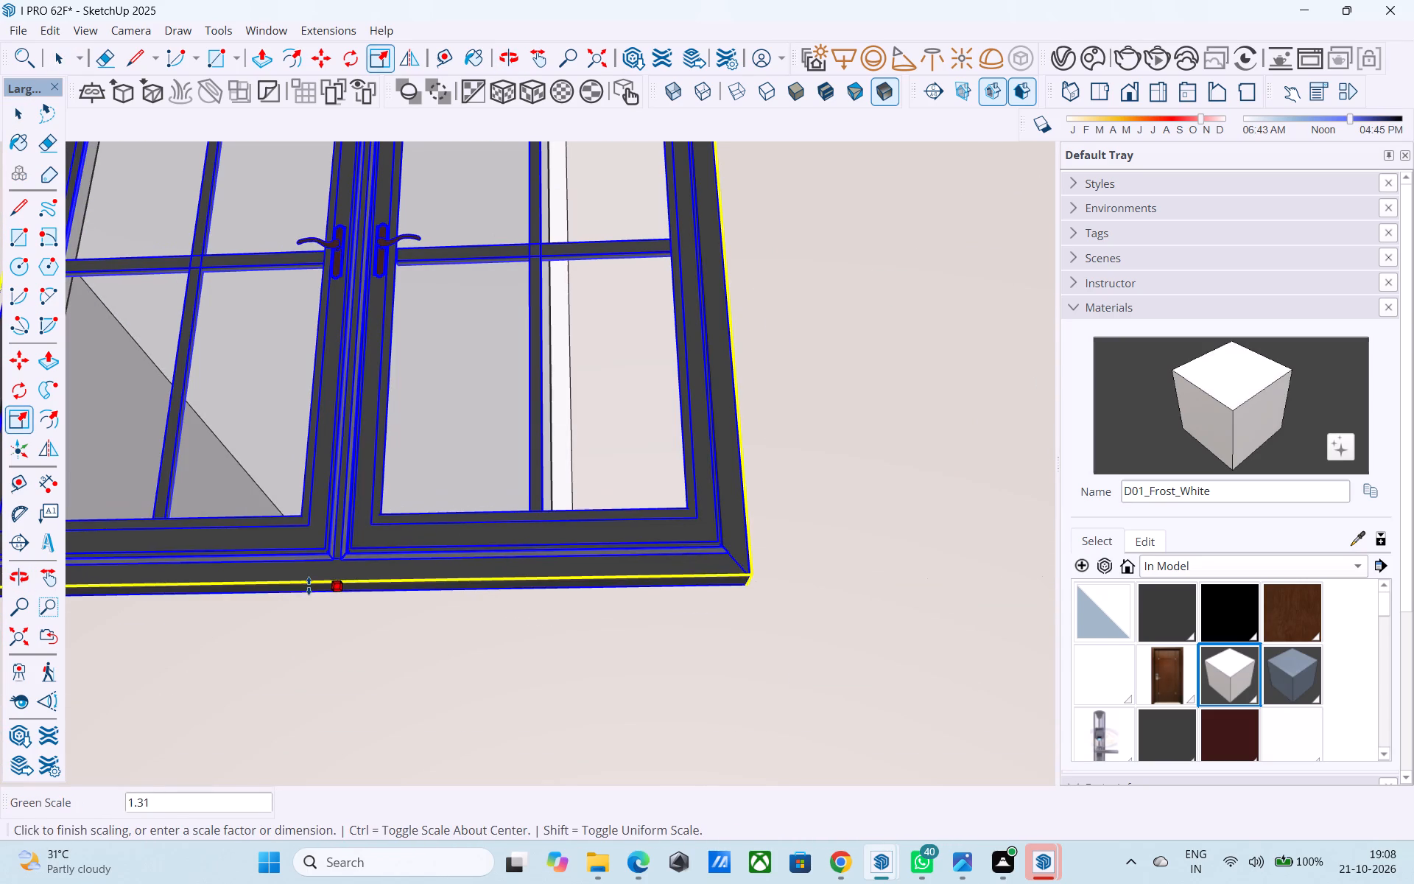
left_click(307, 581)
Narrow the top-row window farthest from the cladding to its opening's side edge, a width scale of about 0.79.
middle_click_drag(360, 517, 229, 658)
scroll(320, 530, "down", 5)
middle_click_drag(370, 480, 312, 633)
scroll(494, 479, "up", 4)
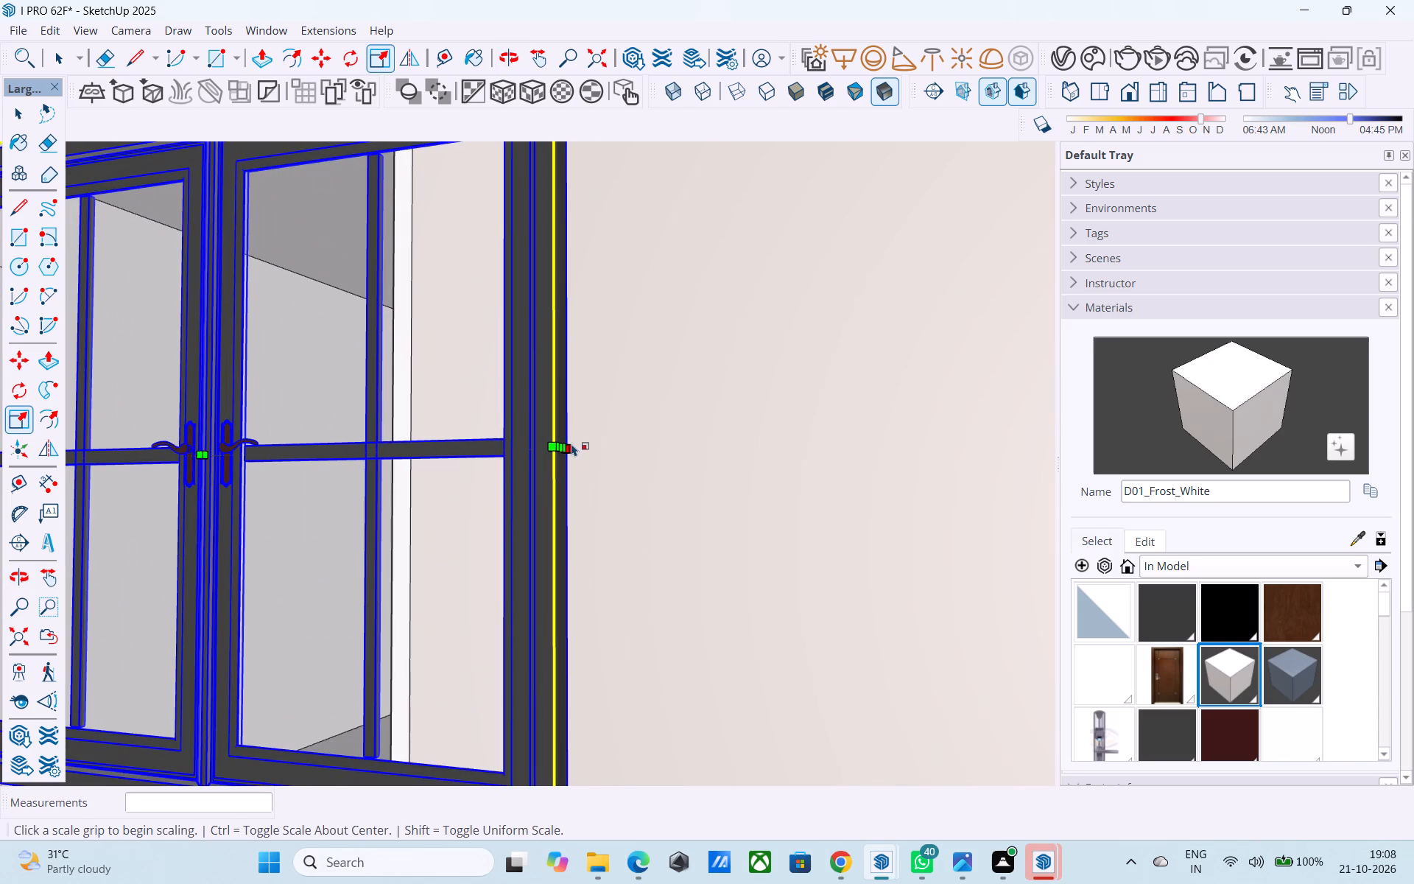
left_click(566, 444)
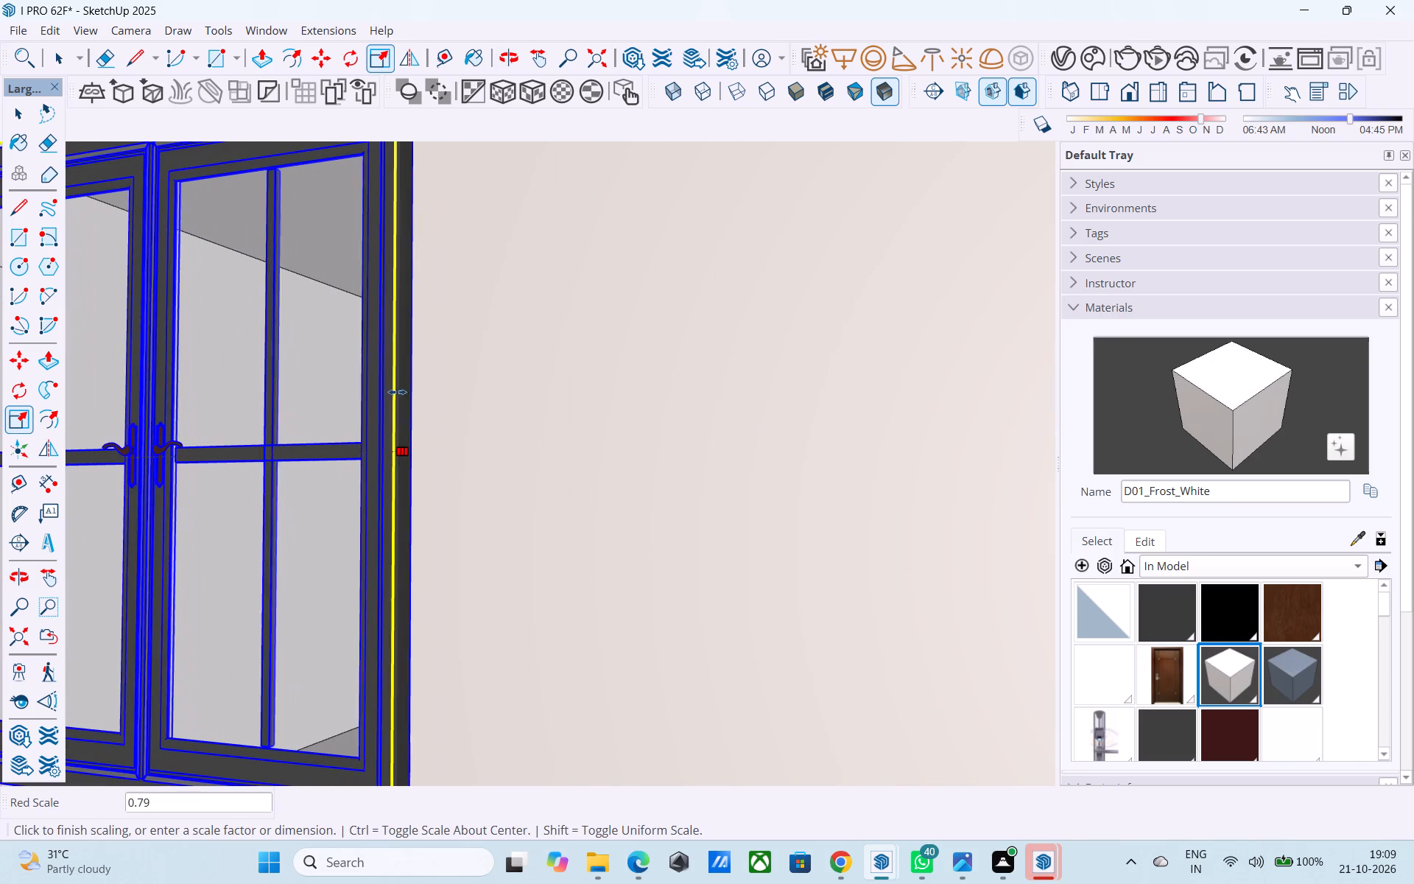
left_click(399, 391)
scroll(421, 384, "down", 7)
middle_click_drag(446, 409, 493, 461)
scroll(493, 461, "up", 1)
key("space")
scroll(492, 458, "down", 11)
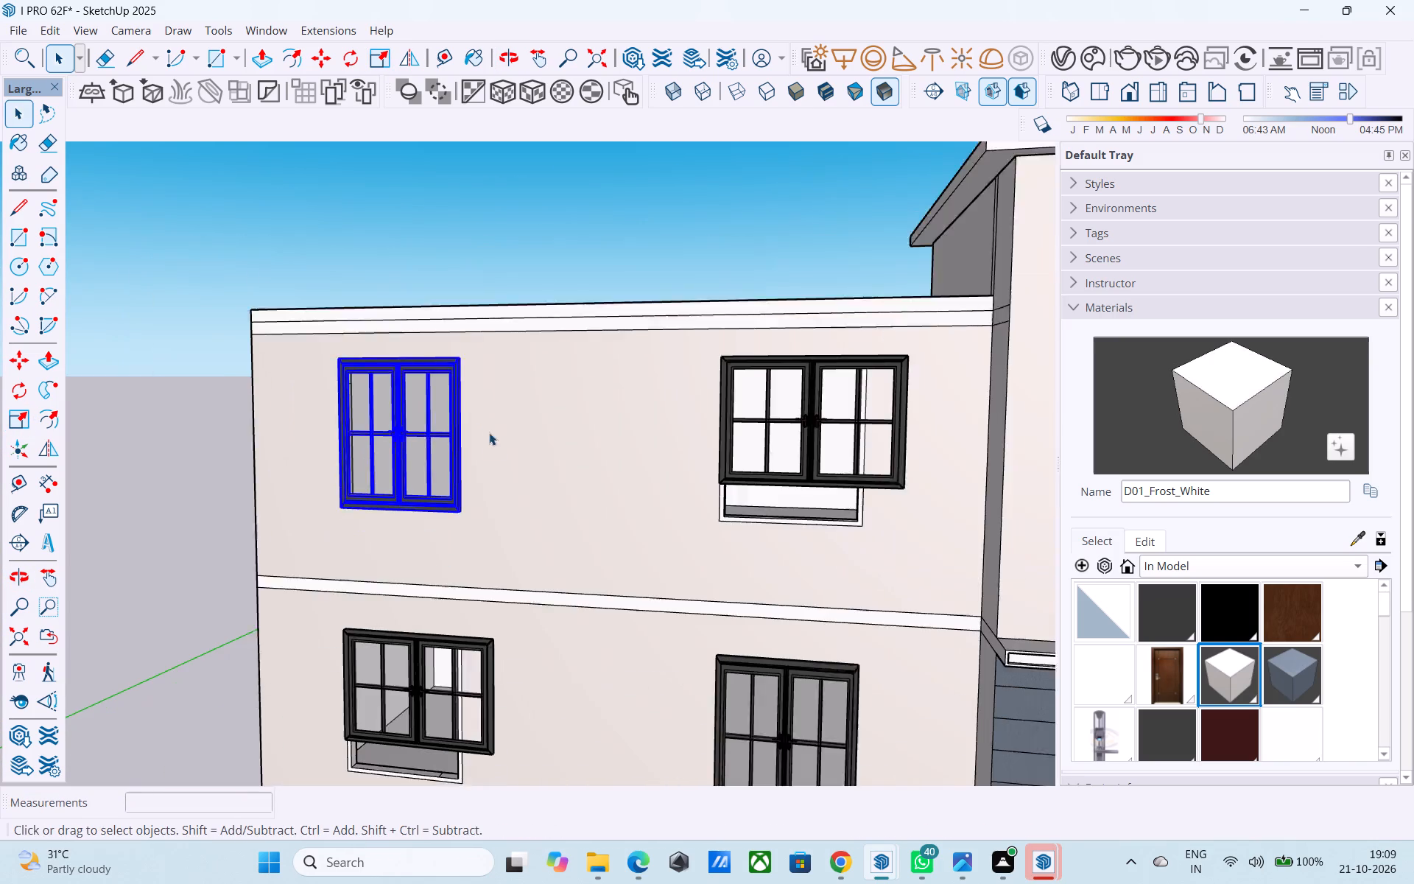
Delete the four remaining oversized casement windows on the white wall, leaving the two fitted ones in place.
scroll(489, 432, "down", 1)
left_click(714, 373)
key("Delete")
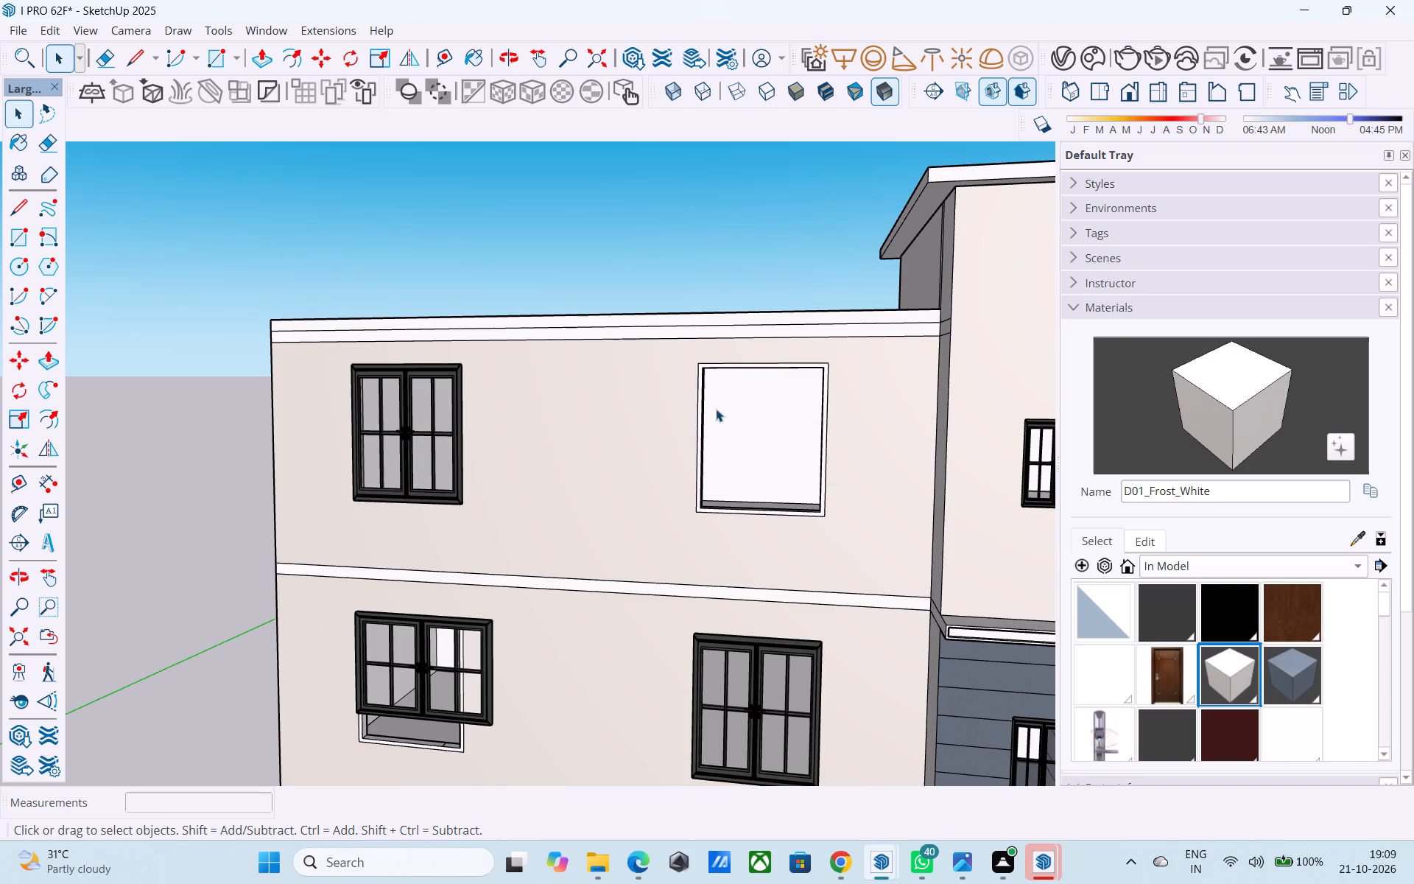
left_click(726, 645)
scroll(715, 443, "down", 6)
middle_click_drag(709, 457, 709, 452)
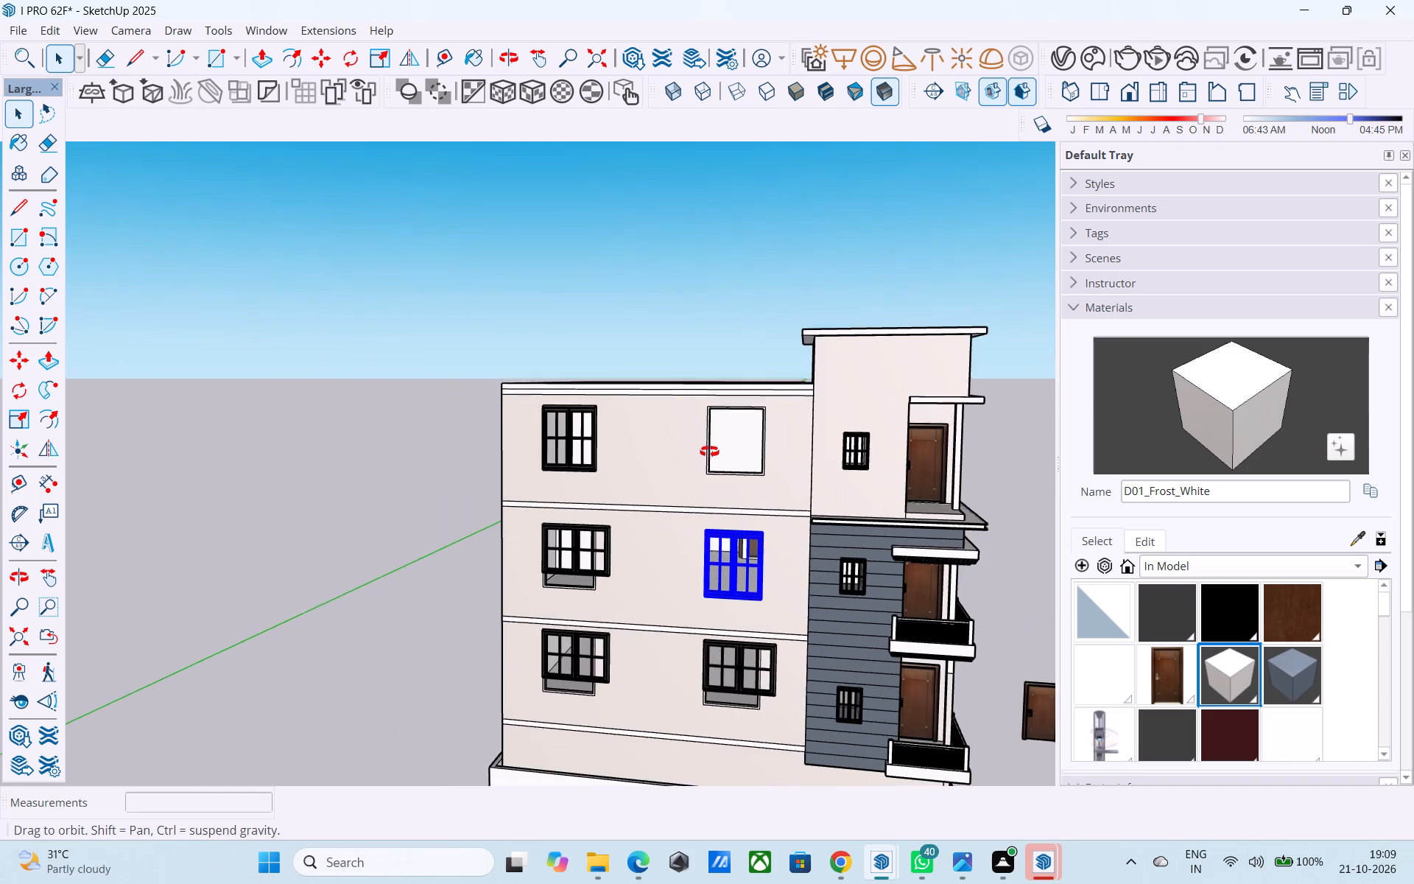
middle_click_drag(709, 452, 709, 430)
scroll(711, 446, "up", 4)
left_click(557, 565)
key("Delete")
scroll(588, 405, "down", 6)
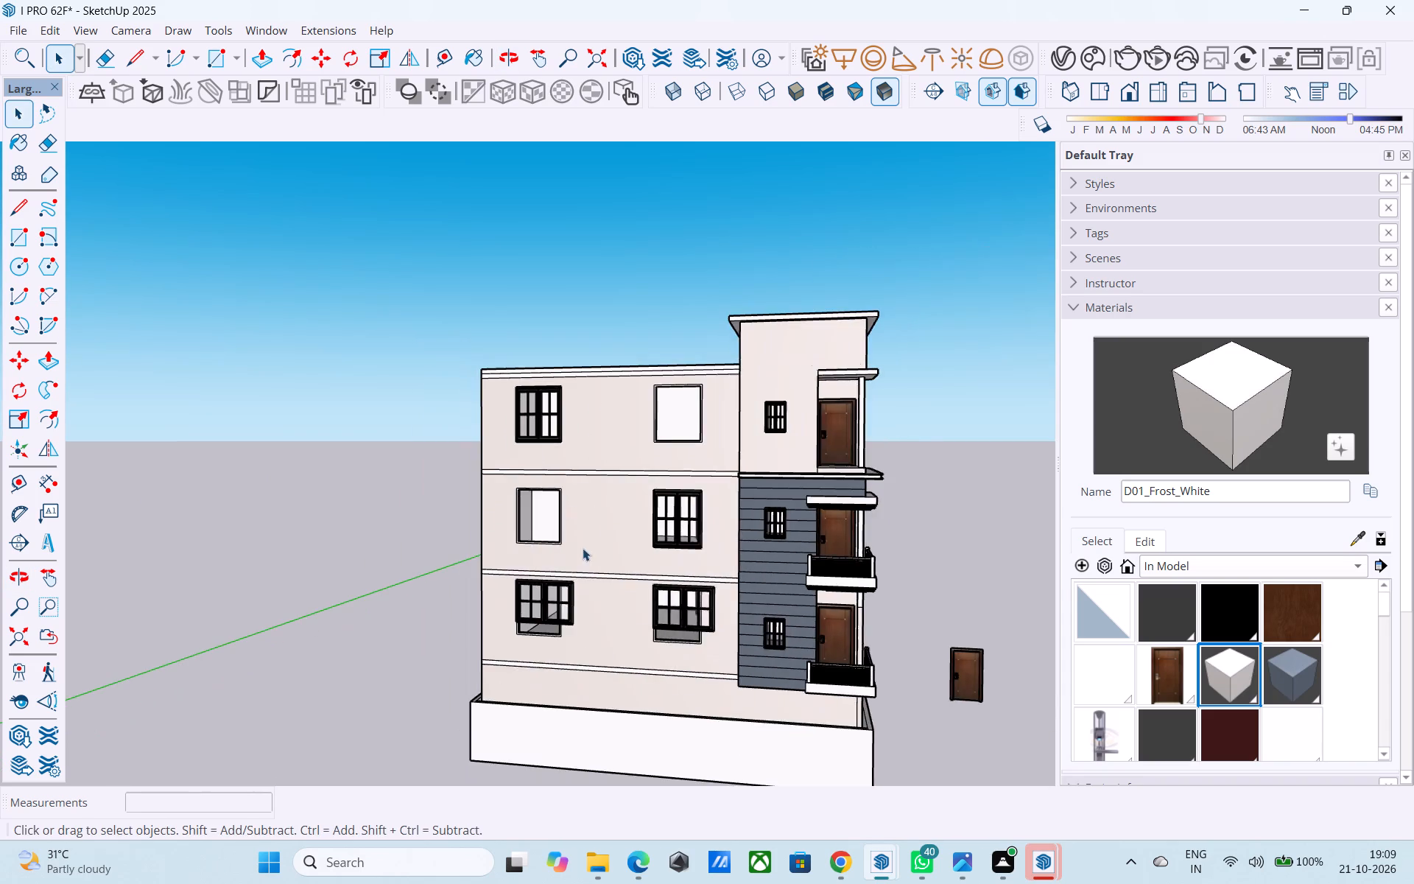
scroll(552, 603, "up", 5)
left_click(562, 600)
key("Delete")
left_click(781, 577)
key("Delete")
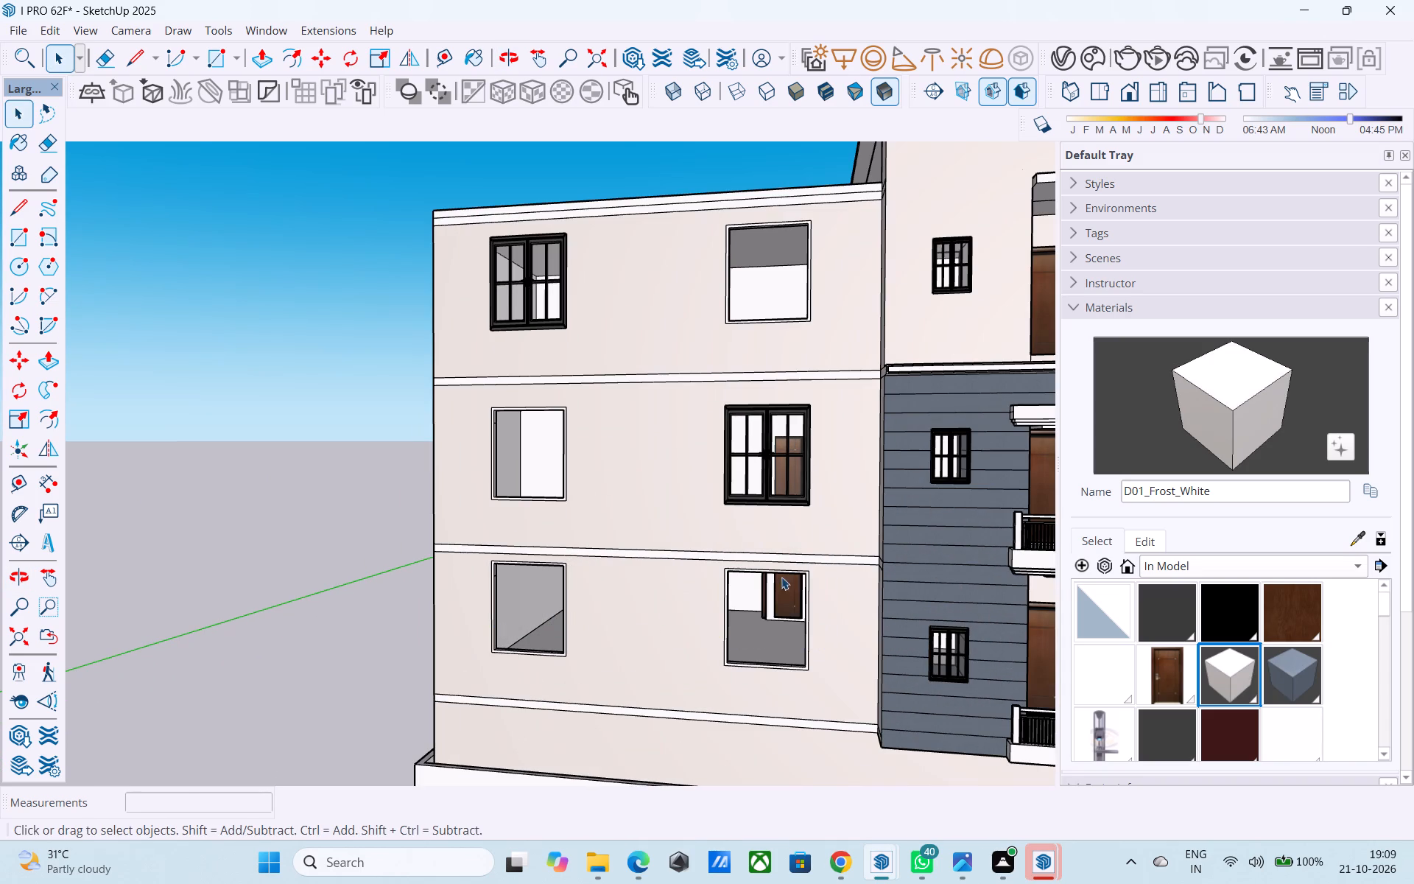
Copy the fitted top-row casement window into the empty top-row opening nearest the cladding, aligning the upper corners.
left_click(516, 275)
key("m")
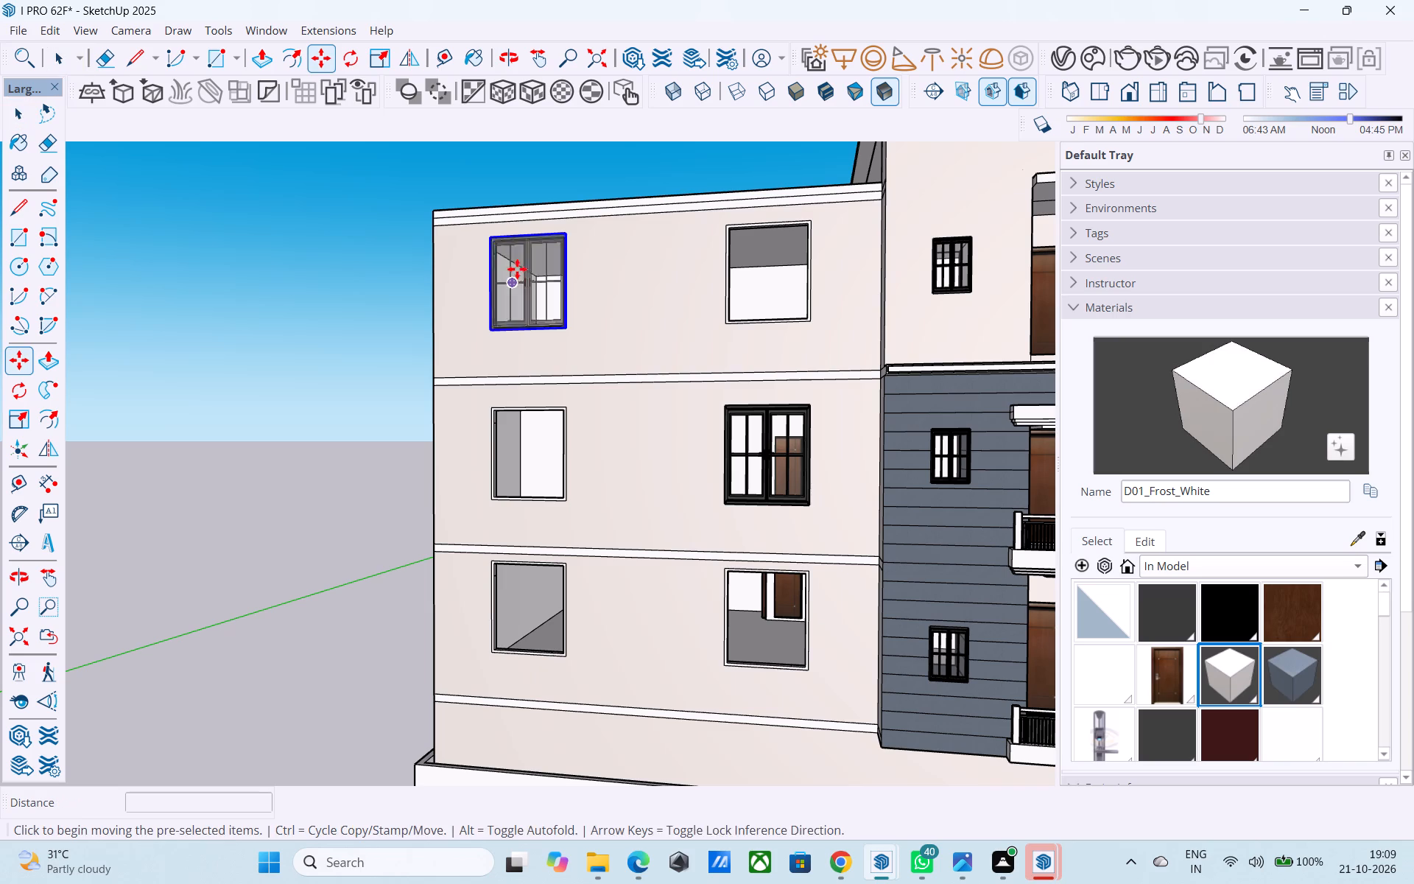
scroll(572, 229, "up", 7)
left_click(568, 245)
scroll(476, 235, "down", 3)
scroll(474, 237, "up", 1)
scroll(474, 237, "down", 1)
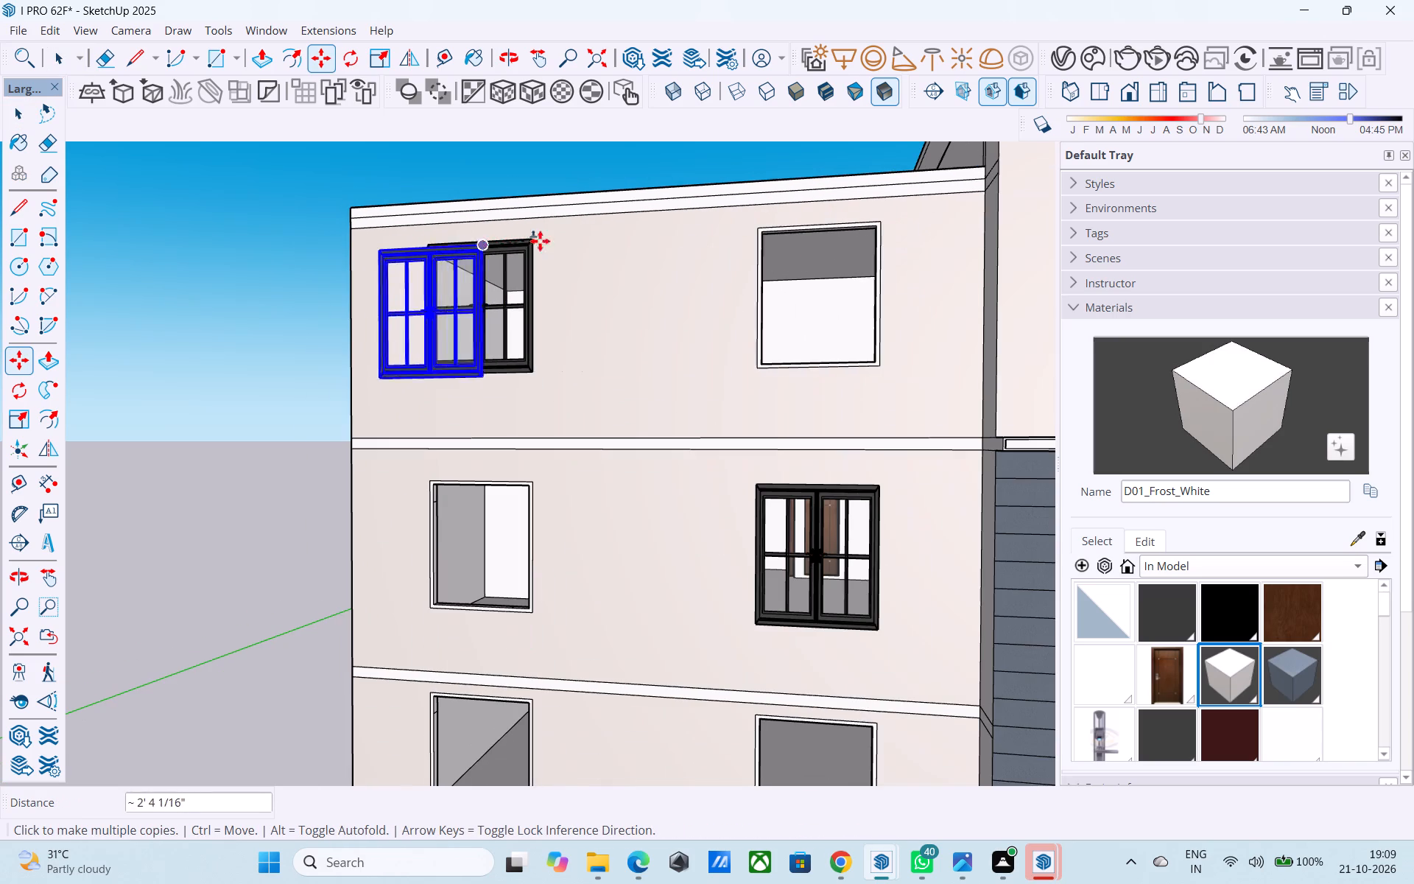
left_click(875, 217)
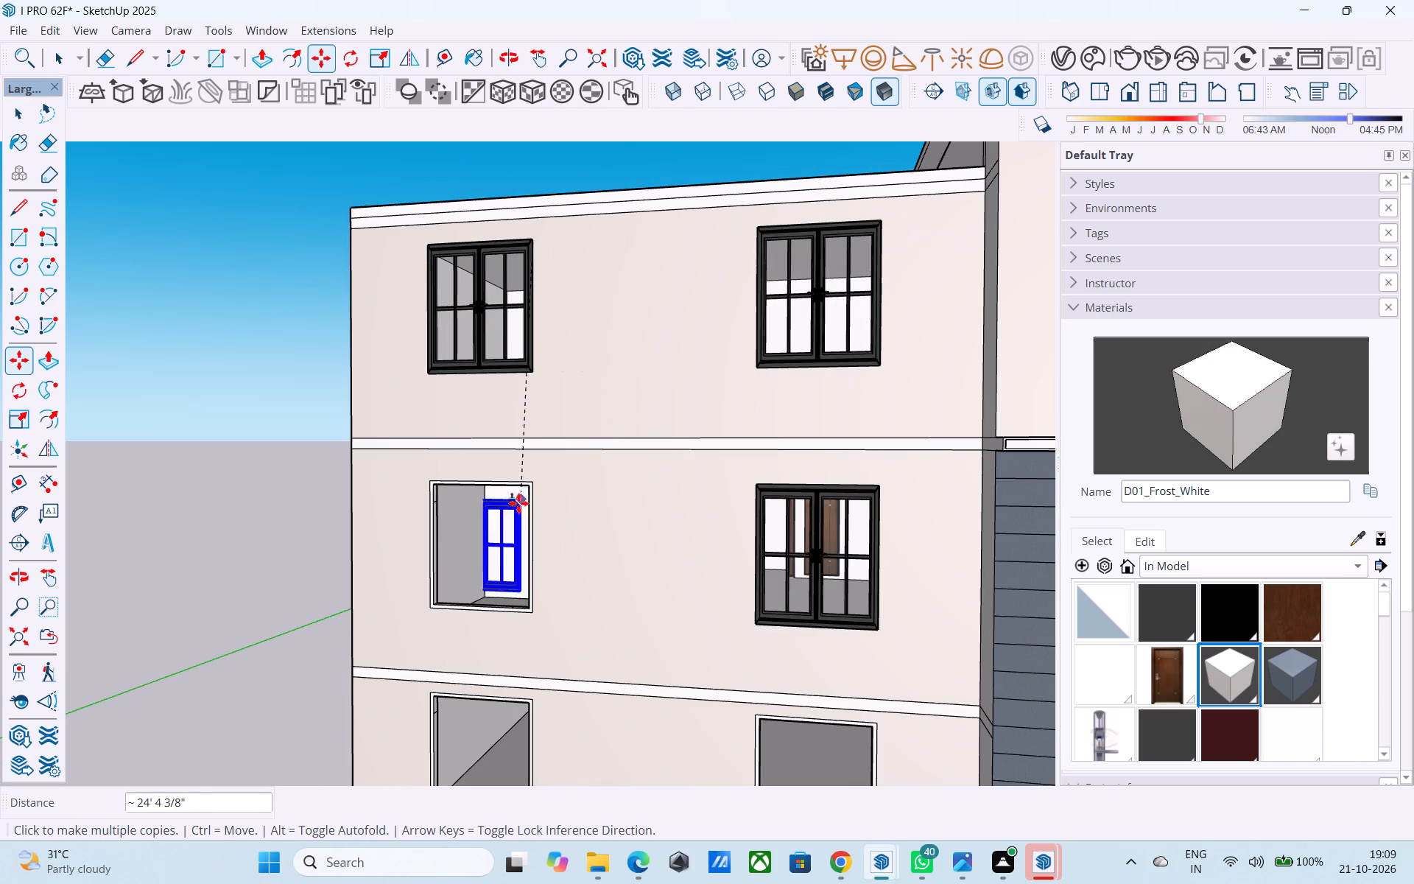
Place further copies of the window in the empty middle-row opening 11' below and in both bottom-row openings.
scroll(529, 483, "up", 7)
left_click(529, 480)
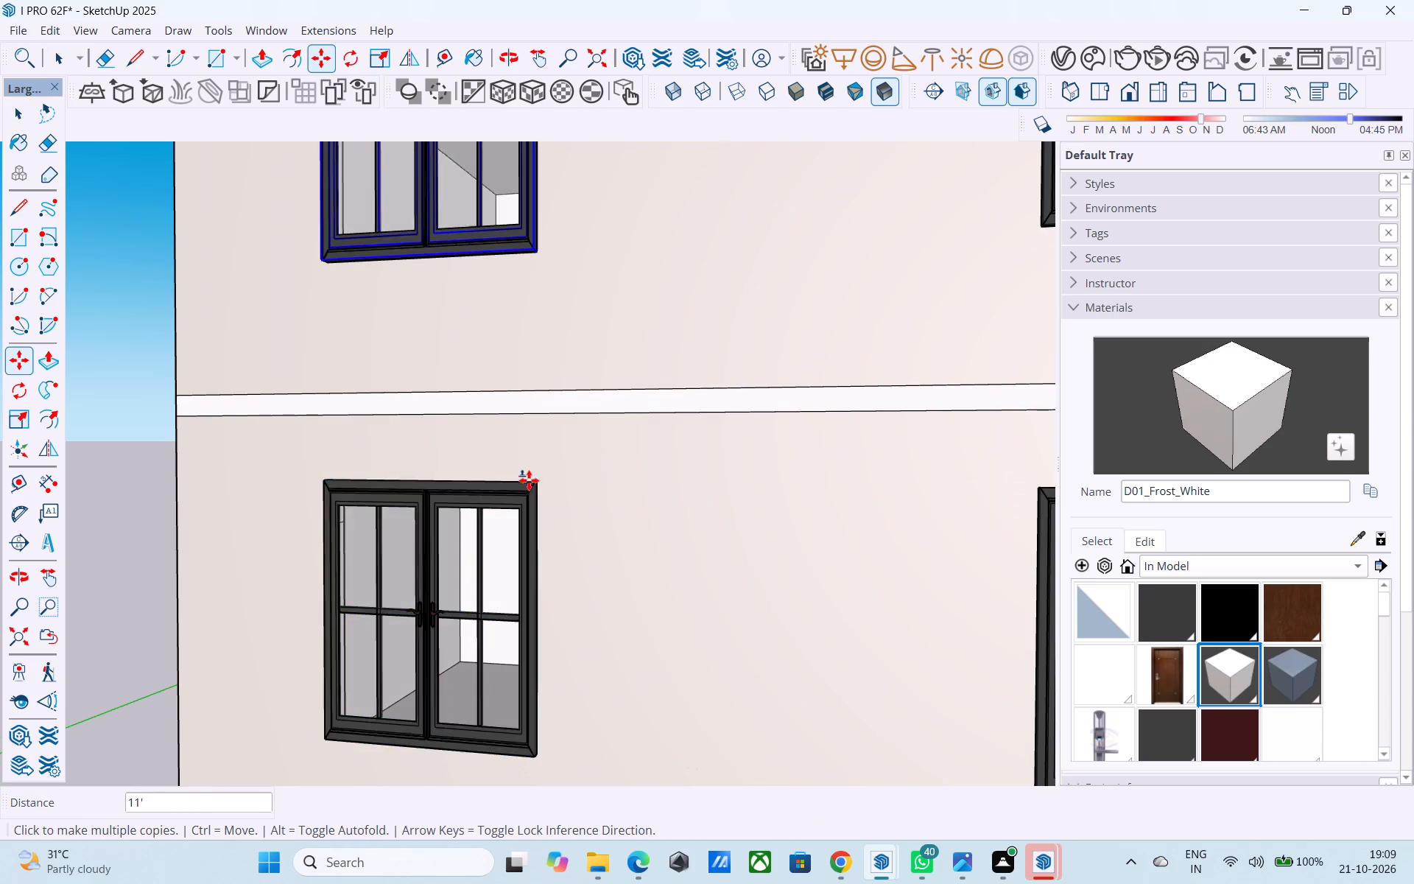
scroll(544, 322, "down", 13)
scroll(517, 610, "up", 5)
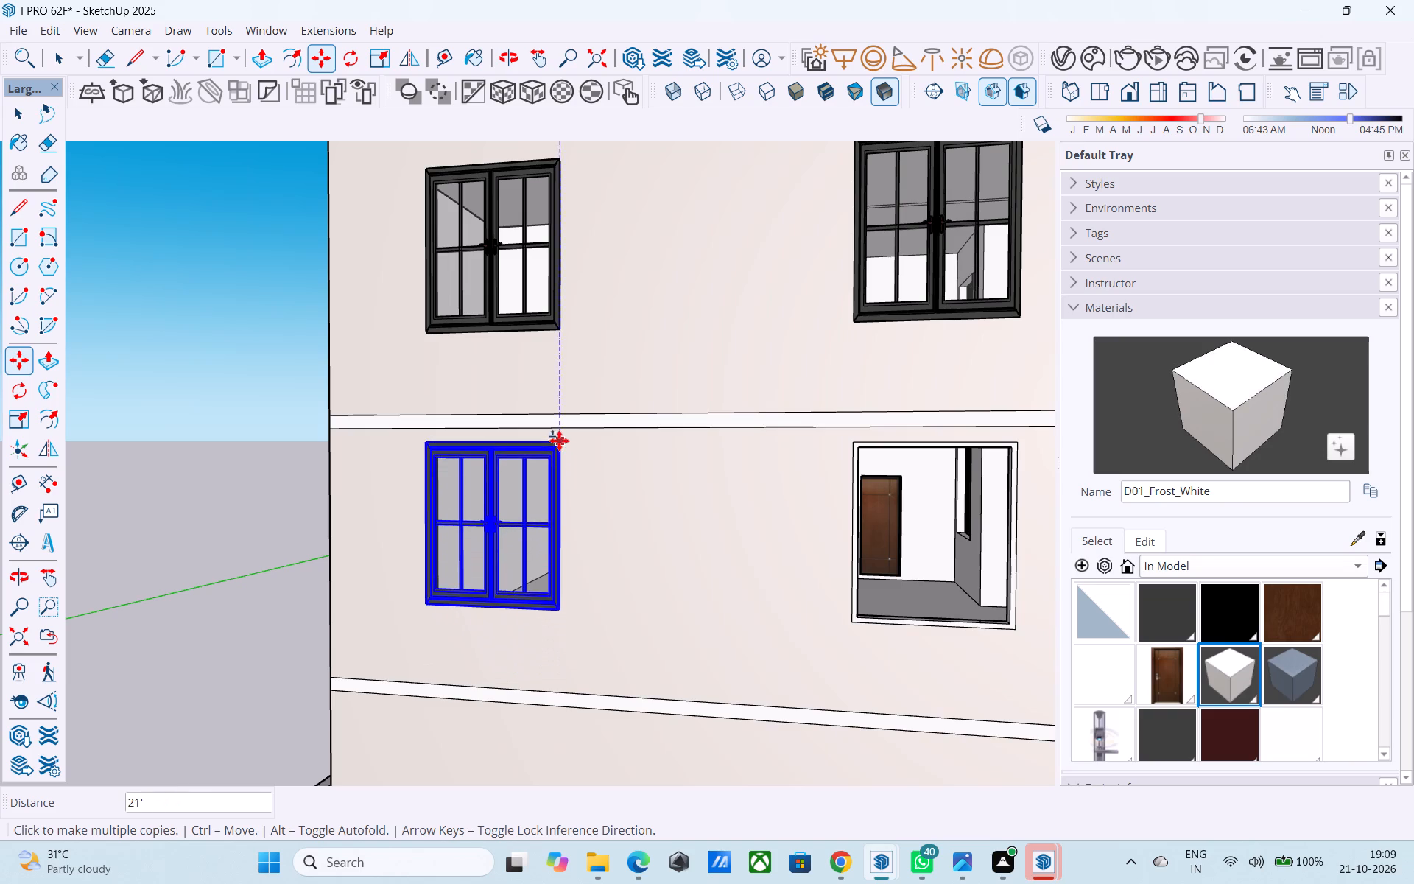
left_click(558, 440)
scroll(527, 298, "down", 7)
scroll(774, 400, "up", 6)
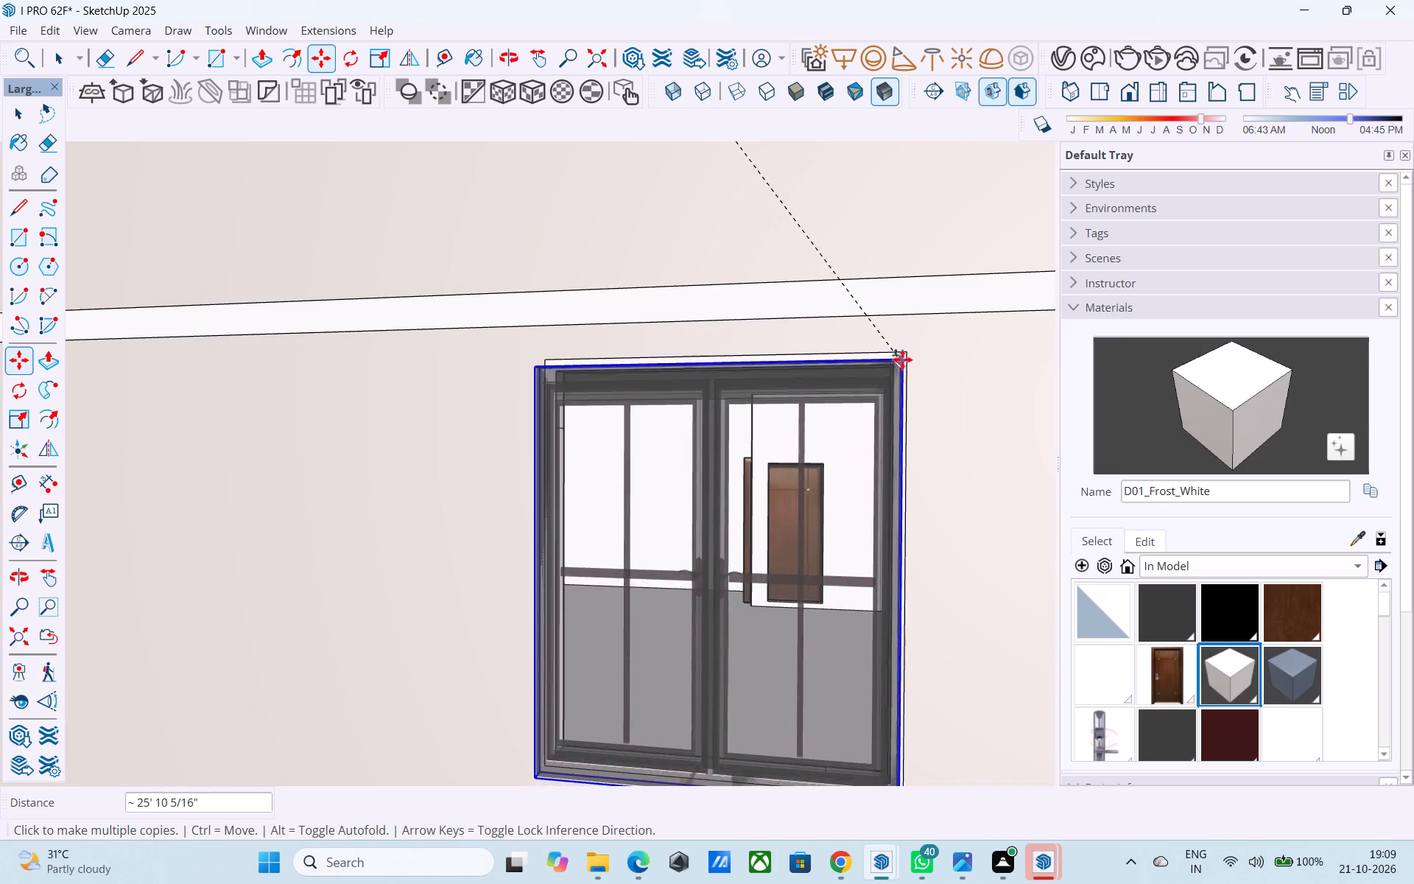
left_click(907, 351)
scroll(783, 251, "down", 20)
scroll(783, 251, "down", 9)
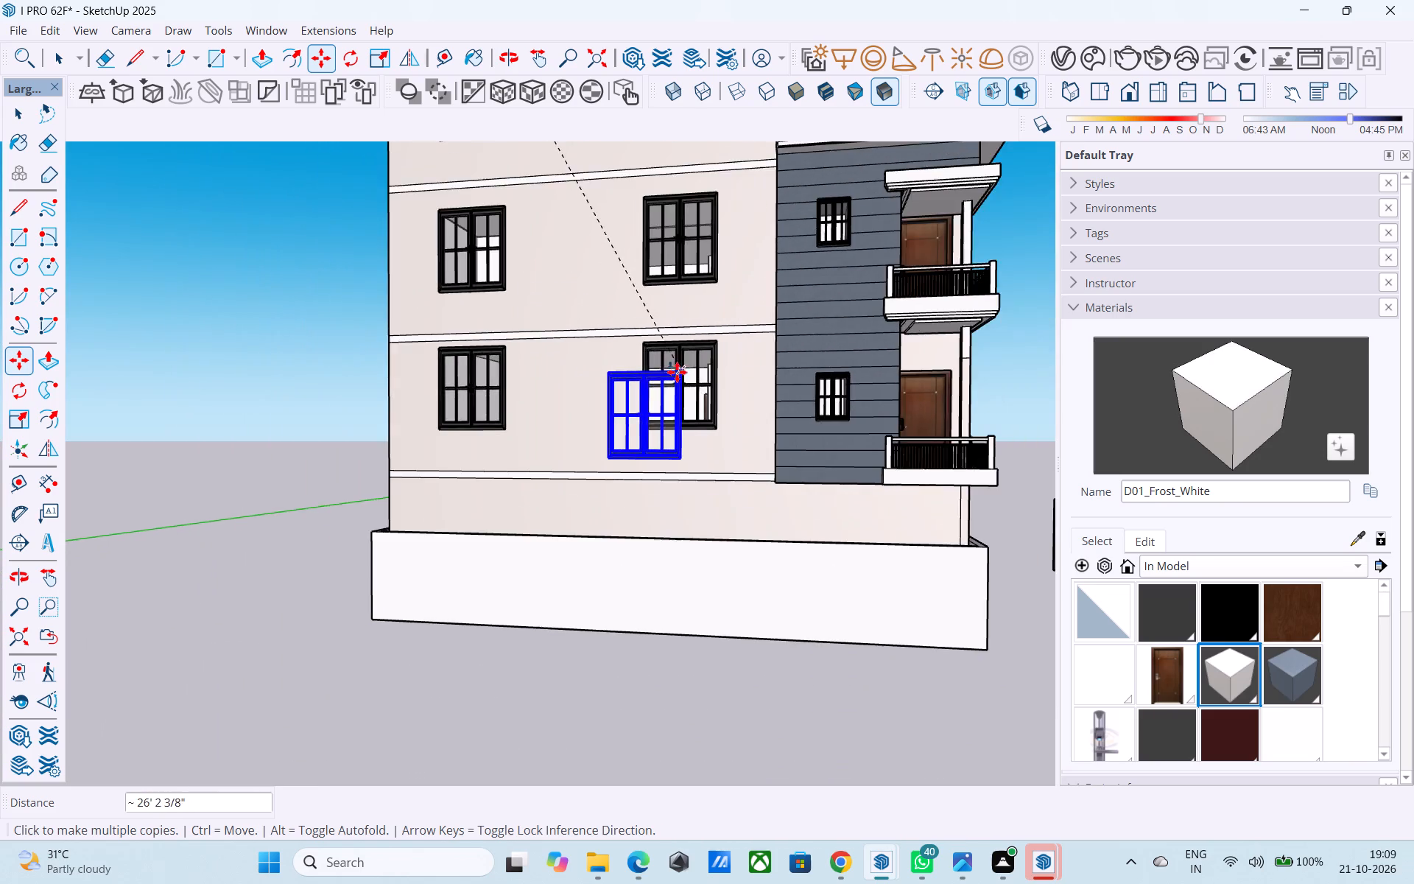
middle_click_drag(683, 377, 412, 502)
scroll(416, 481, "down", 10)
middle_click_drag(448, 471, 264, 471)
middle_click_drag(558, 407, 292, 357)
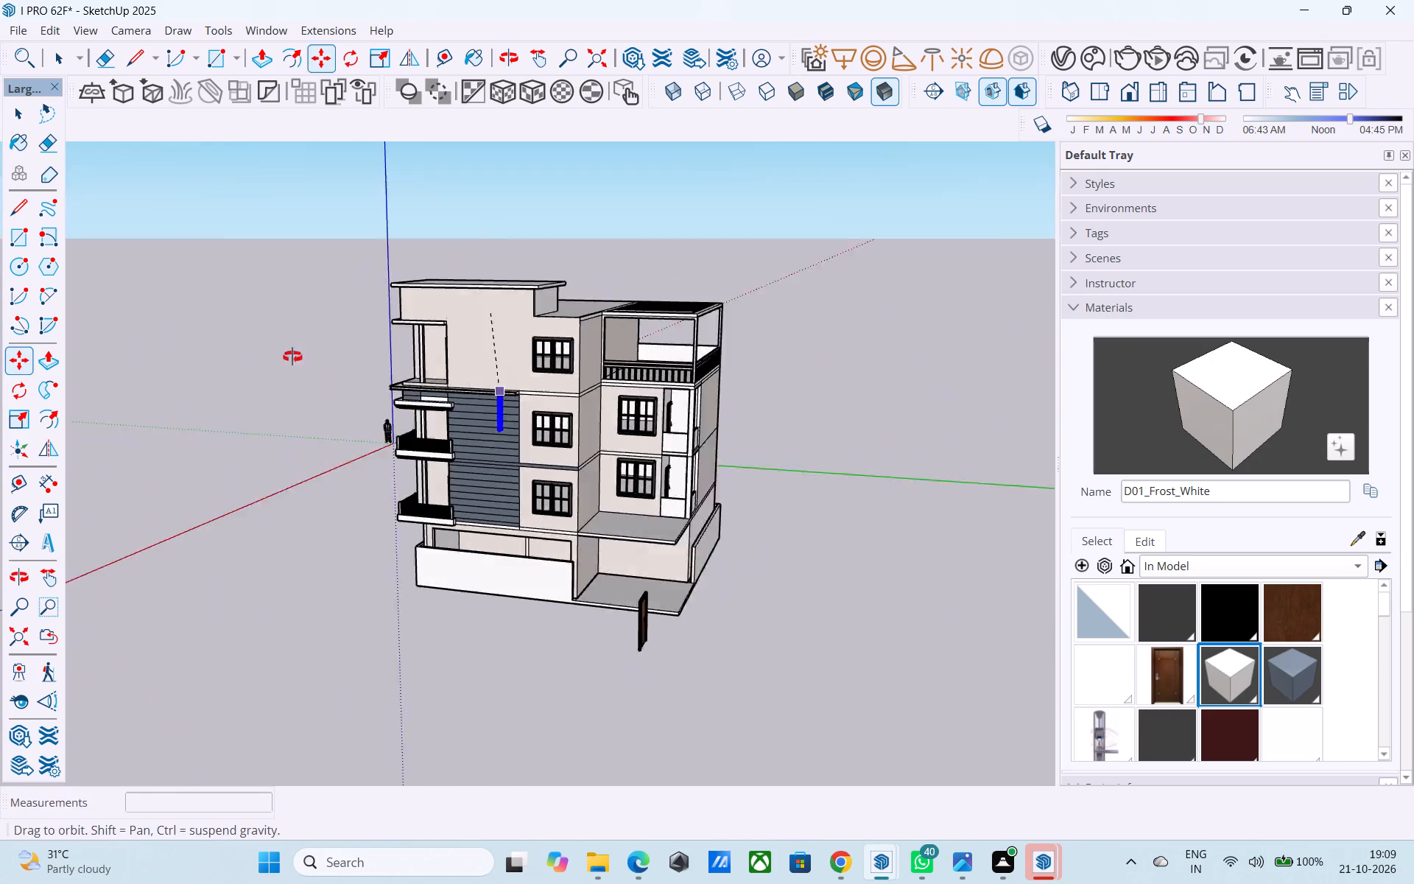
middle_click_drag(292, 357, 182, 365)
middle_click_drag(526, 373, 933, 361)
middle_click_drag(630, 388, 929, 401)
key("space")
Save the model.
key("ctrl+s")
key("space")
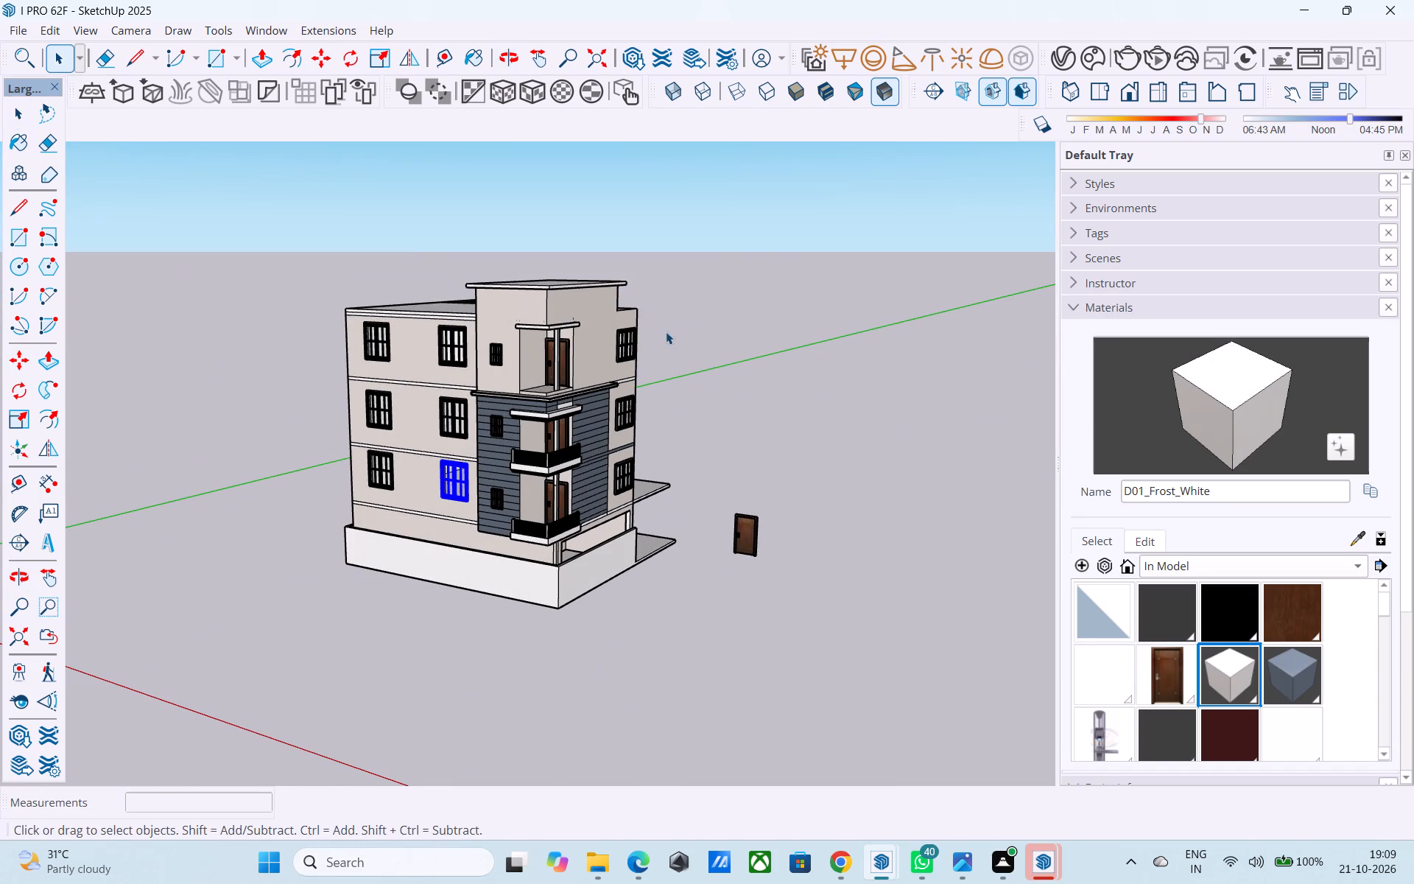
Delete the spare door standing on the ground beside the building.
left_click(666, 331)
left_click_drag(785, 602, 730, 457)
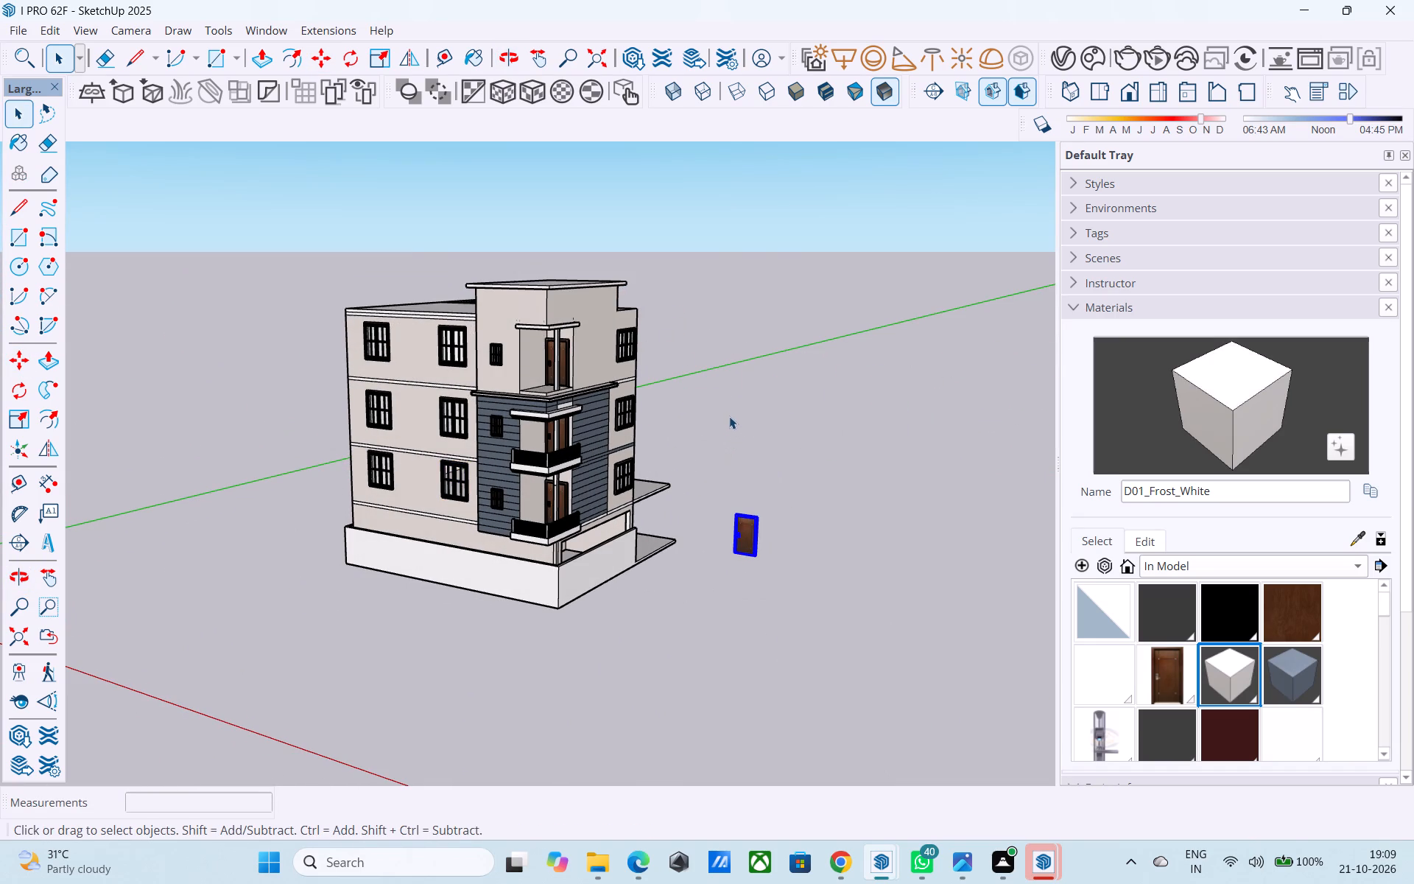
key("Delete")
Examine the building from all sides, checking the windows, balconies and balcony columns.
middle_click_drag(711, 433, 259, 405)
middle_click_drag(534, 352, 169, 370)
middle_click_drag(577, 345, 599, 354)
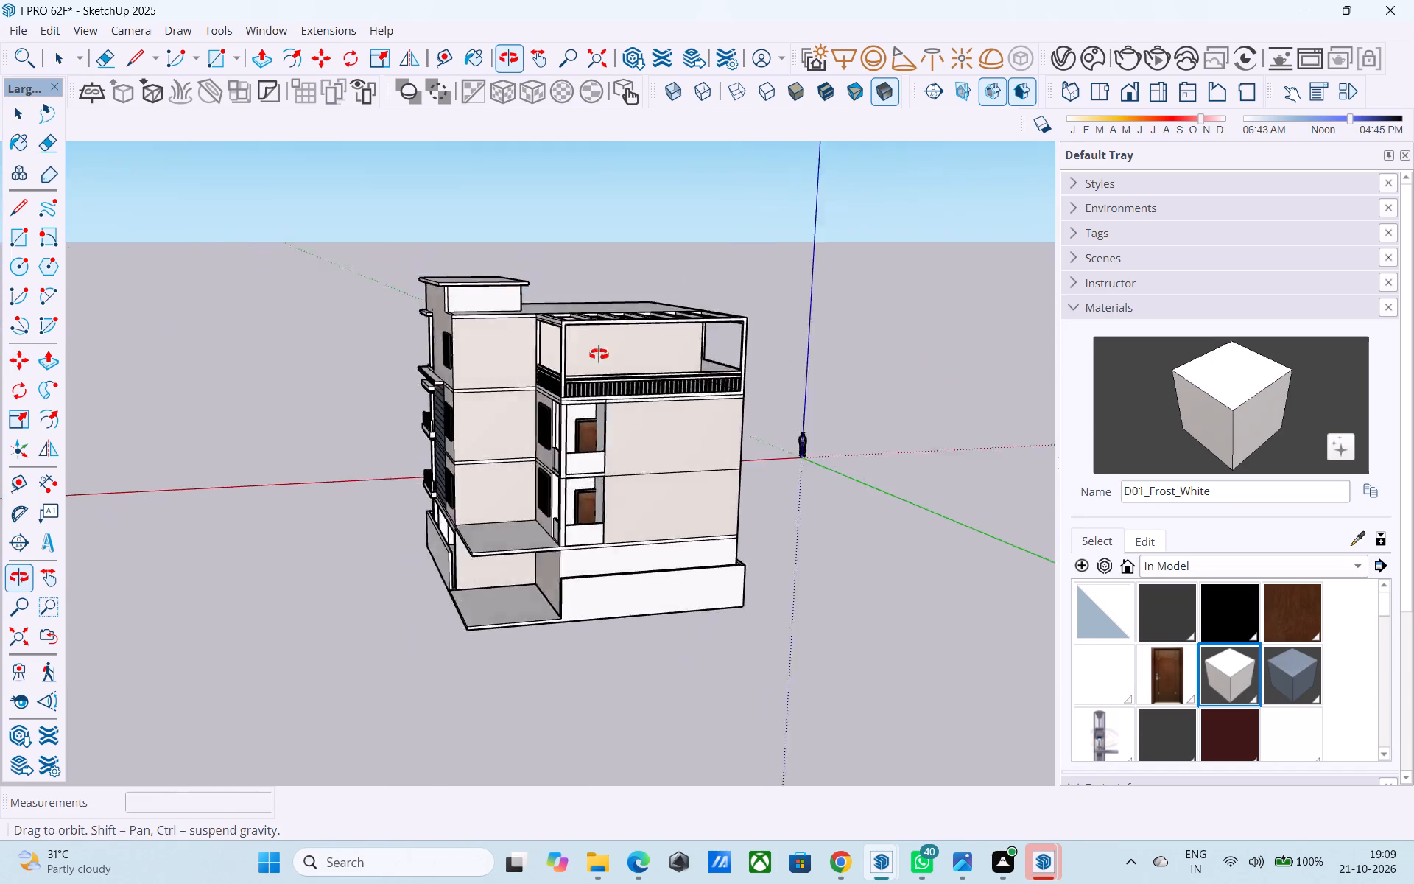
middle_click_drag(599, 354, 1040, 301)
scroll(1024, 311, "up", 1)
scroll(651, 476, "up", 1)
scroll(651, 476, "down", 1)
middle_click_drag(647, 477, 878, 486)
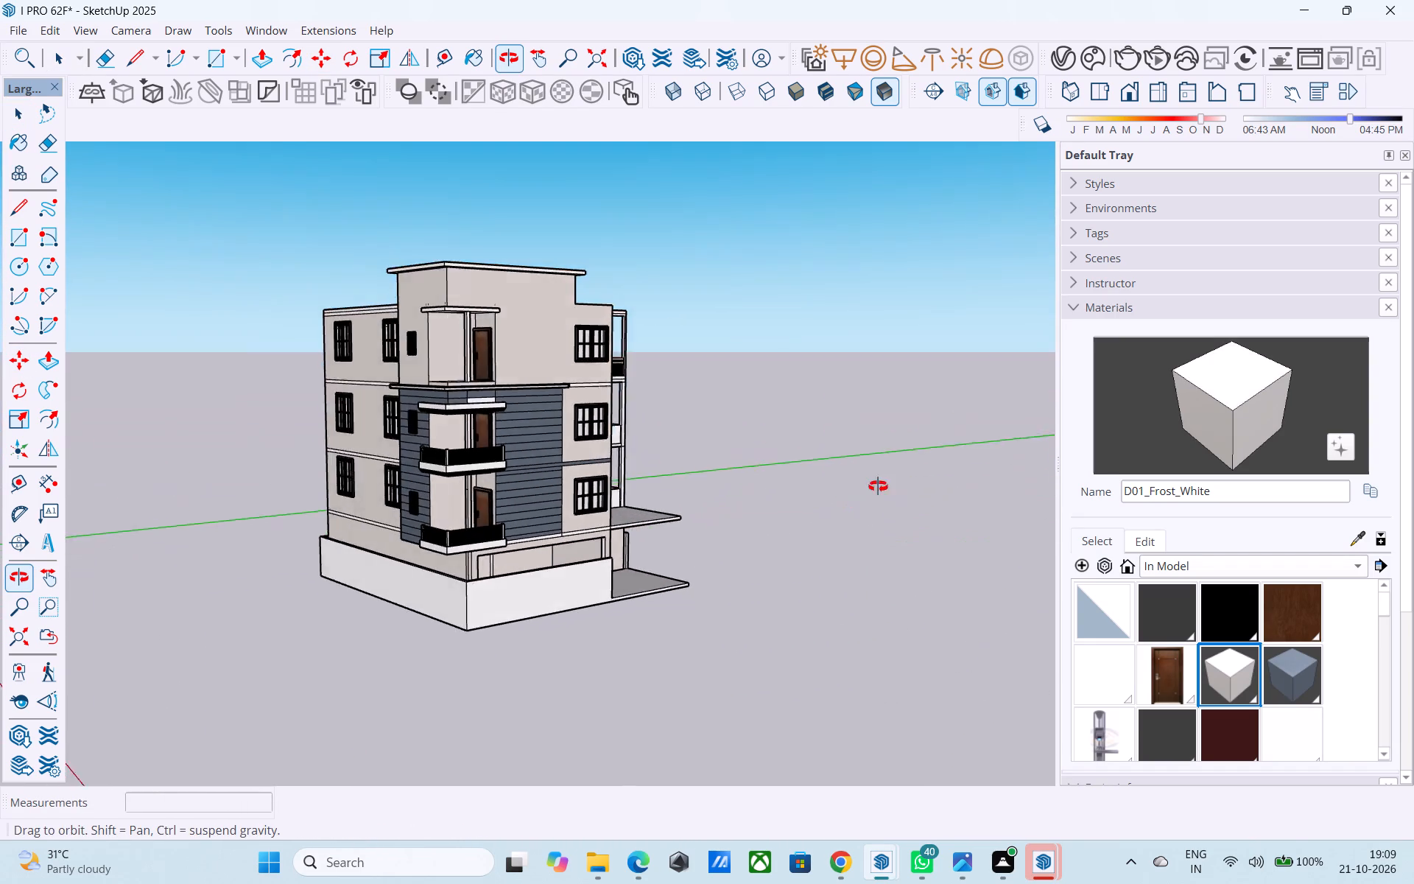
middle_click_drag(878, 486, 879, 485)
scroll(745, 494, "down", 3)
middle_click_drag(738, 494, 799, 507)
scroll(611, 491, "up", 4)
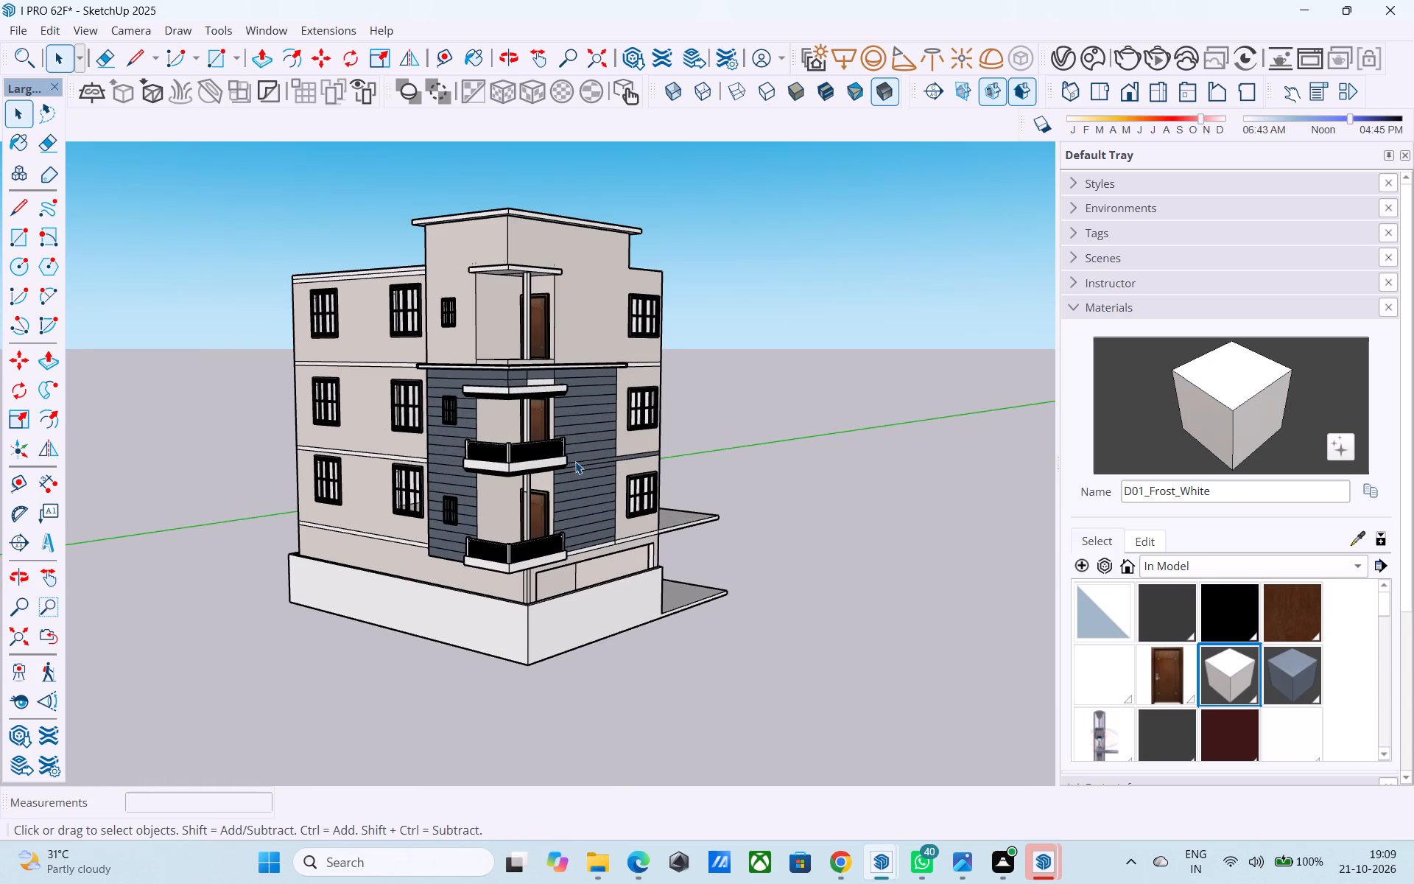
middle_click_drag(580, 495, 535, 468)
scroll(508, 381, "up", 2)
scroll(506, 375, "down", 4)
middle_click_drag(506, 375, 499, 384)
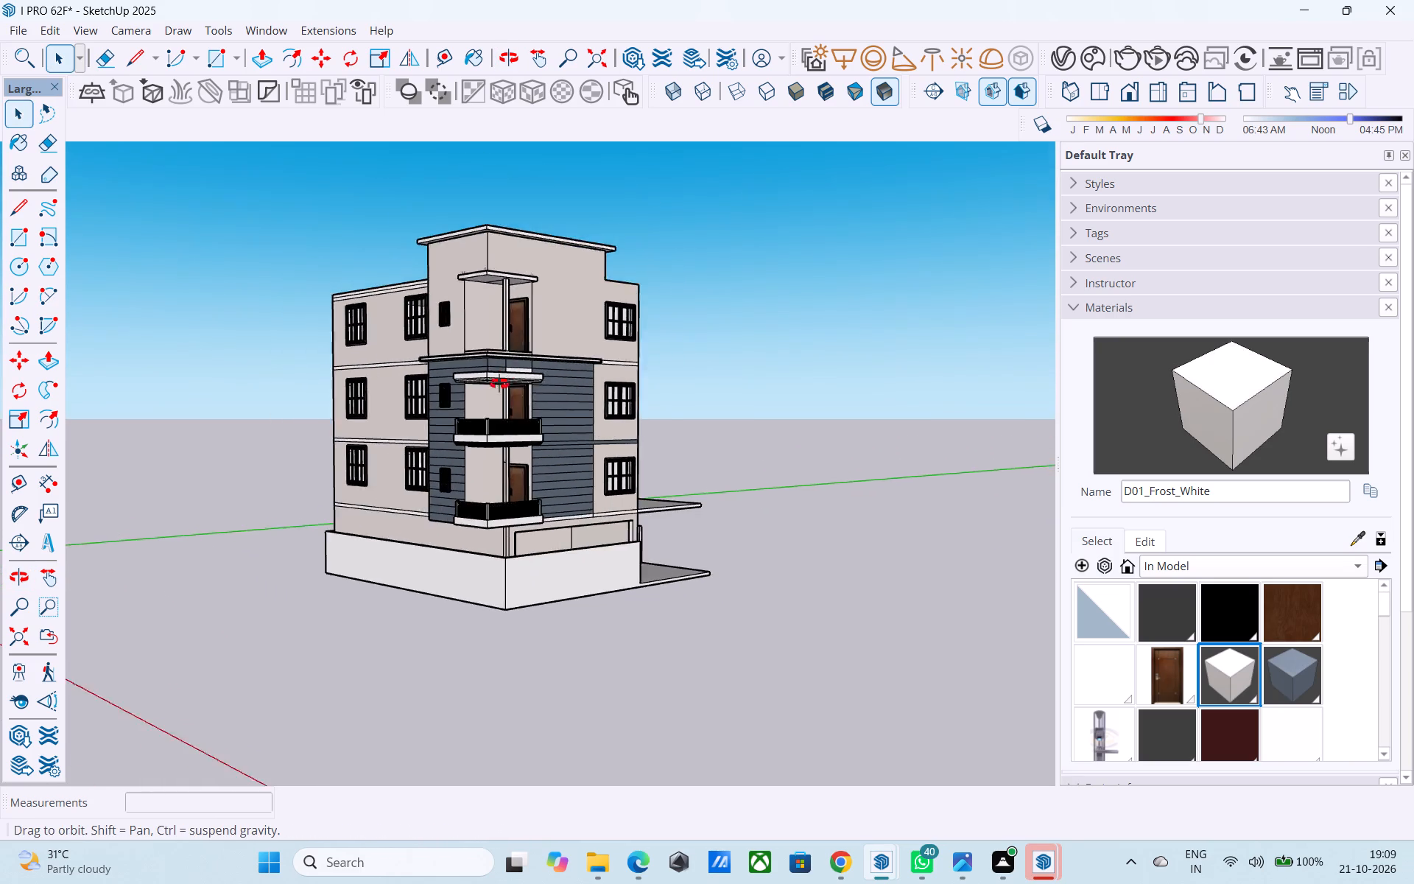
middle_click_drag(499, 384, 522, 401)
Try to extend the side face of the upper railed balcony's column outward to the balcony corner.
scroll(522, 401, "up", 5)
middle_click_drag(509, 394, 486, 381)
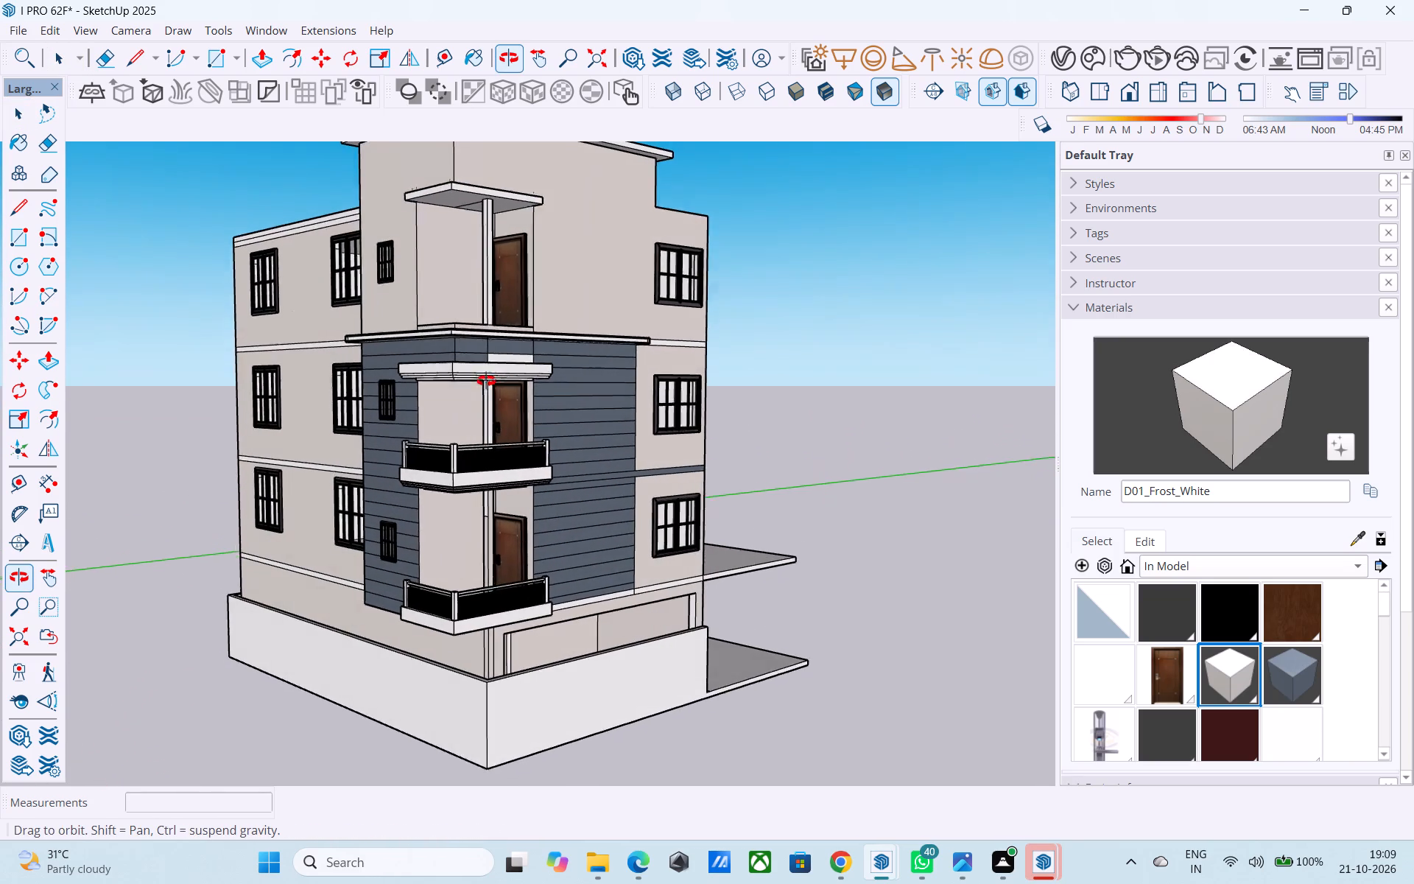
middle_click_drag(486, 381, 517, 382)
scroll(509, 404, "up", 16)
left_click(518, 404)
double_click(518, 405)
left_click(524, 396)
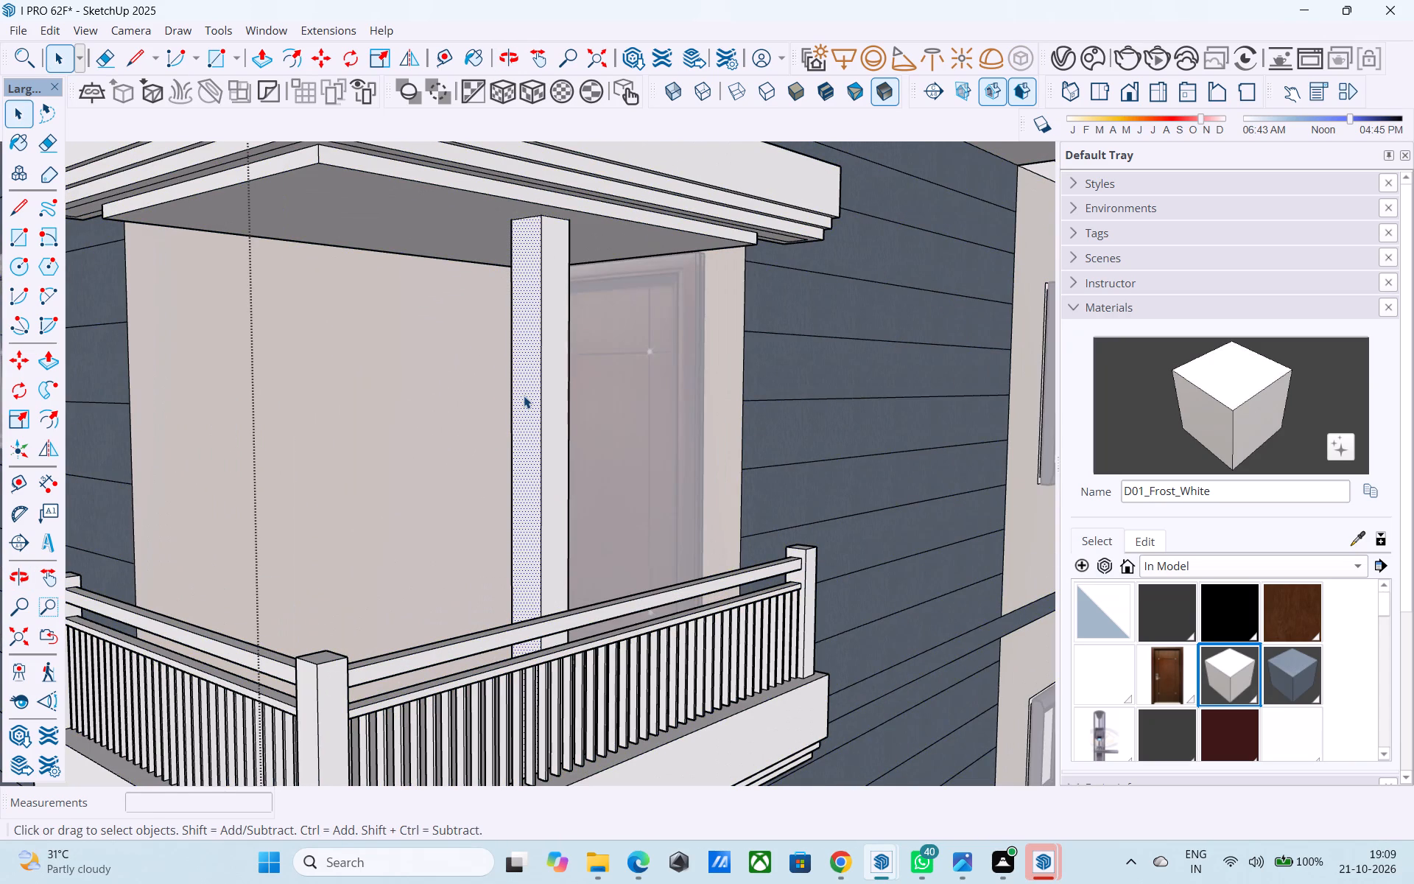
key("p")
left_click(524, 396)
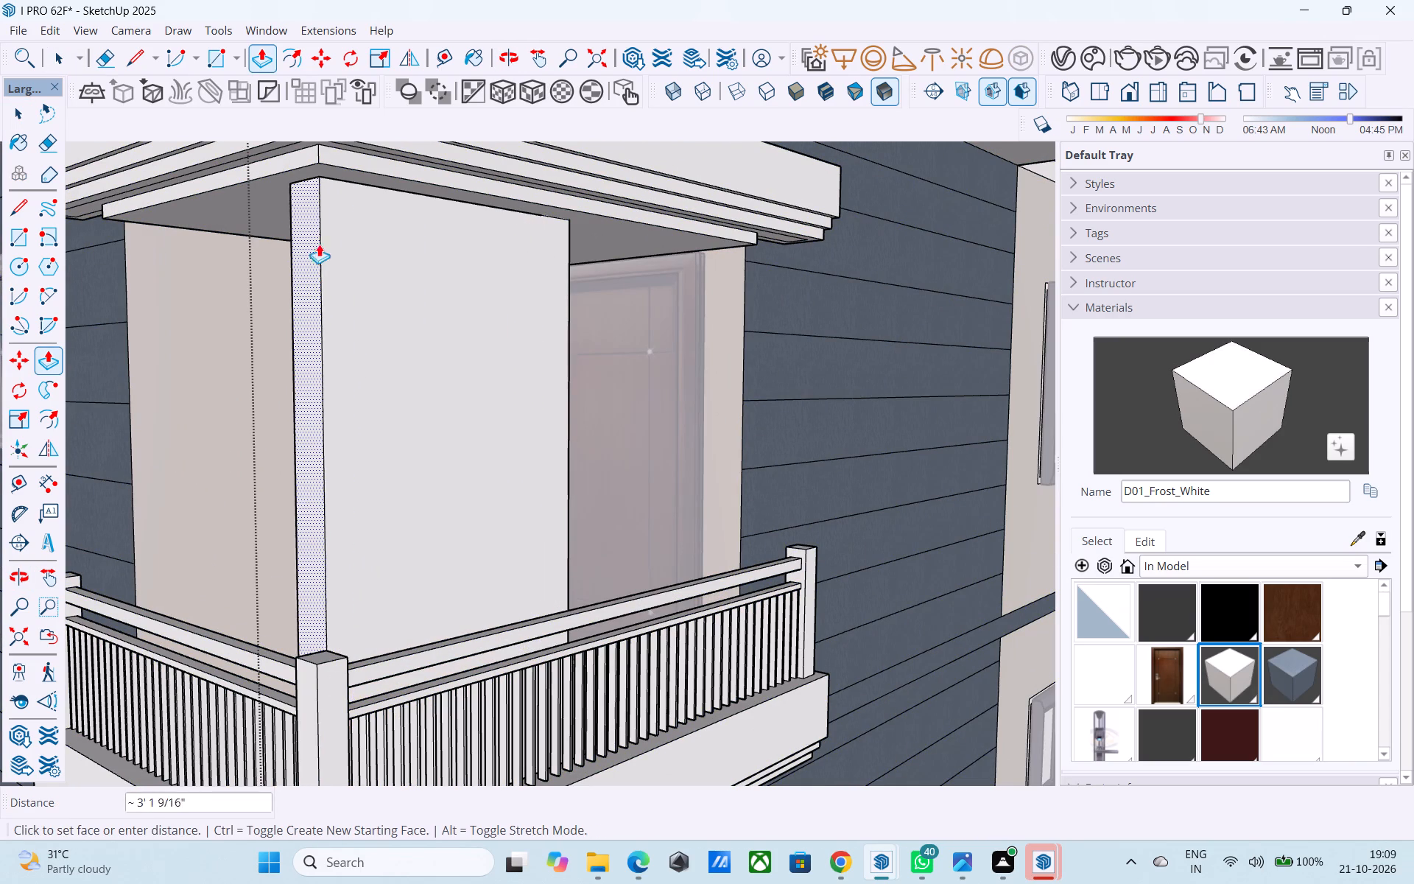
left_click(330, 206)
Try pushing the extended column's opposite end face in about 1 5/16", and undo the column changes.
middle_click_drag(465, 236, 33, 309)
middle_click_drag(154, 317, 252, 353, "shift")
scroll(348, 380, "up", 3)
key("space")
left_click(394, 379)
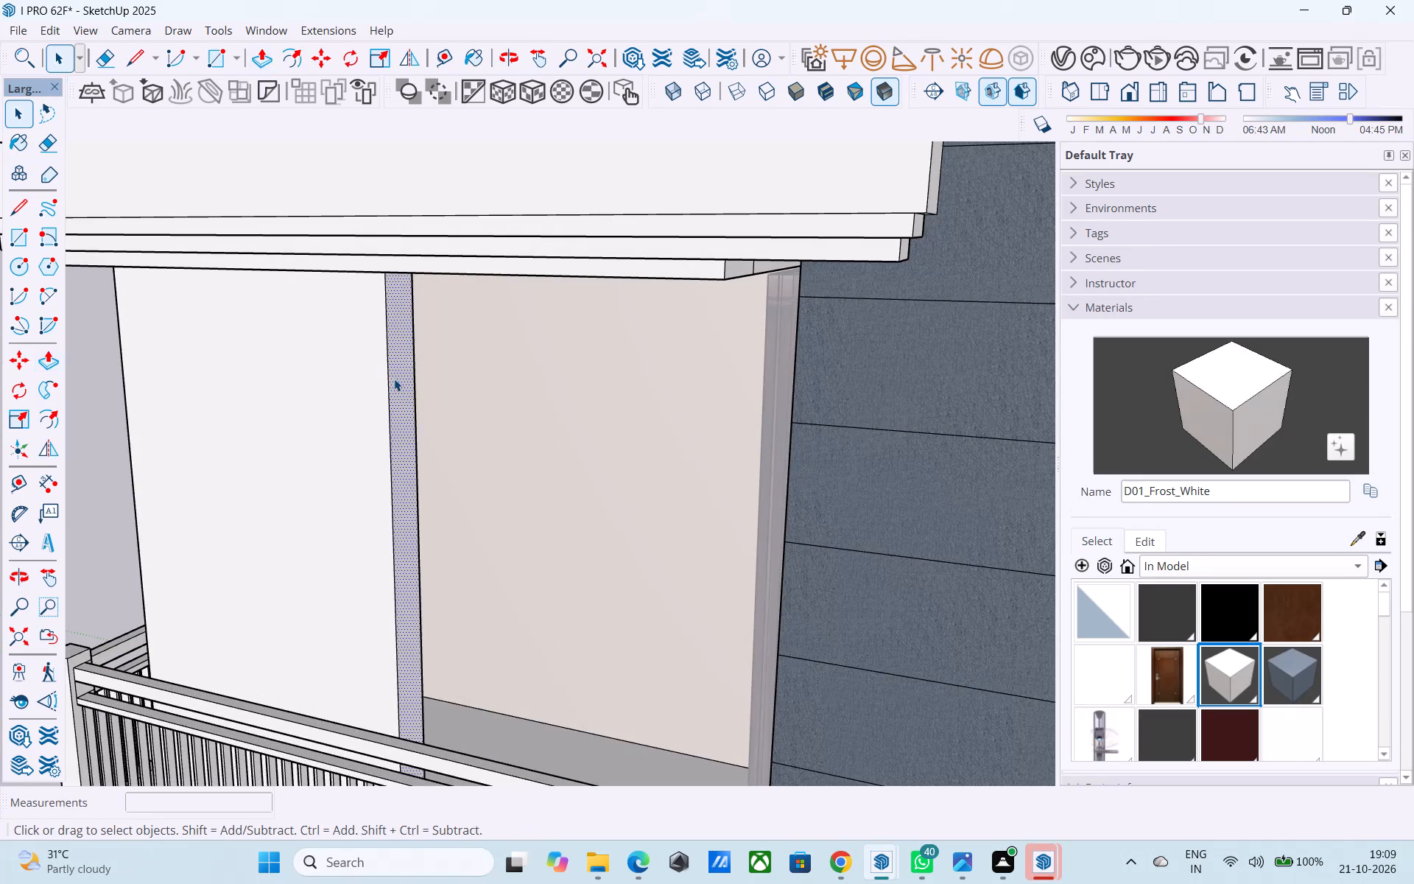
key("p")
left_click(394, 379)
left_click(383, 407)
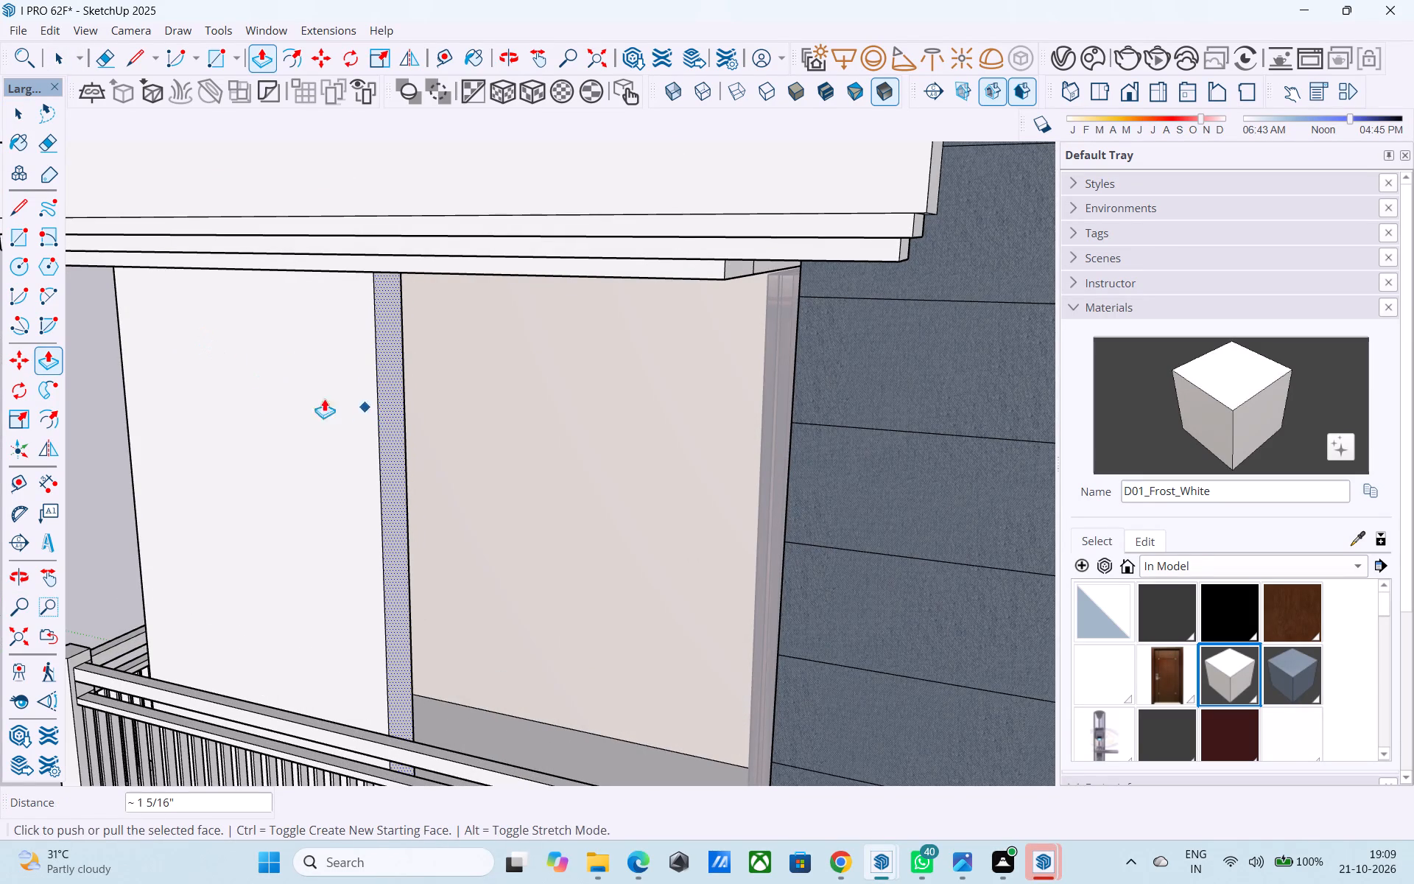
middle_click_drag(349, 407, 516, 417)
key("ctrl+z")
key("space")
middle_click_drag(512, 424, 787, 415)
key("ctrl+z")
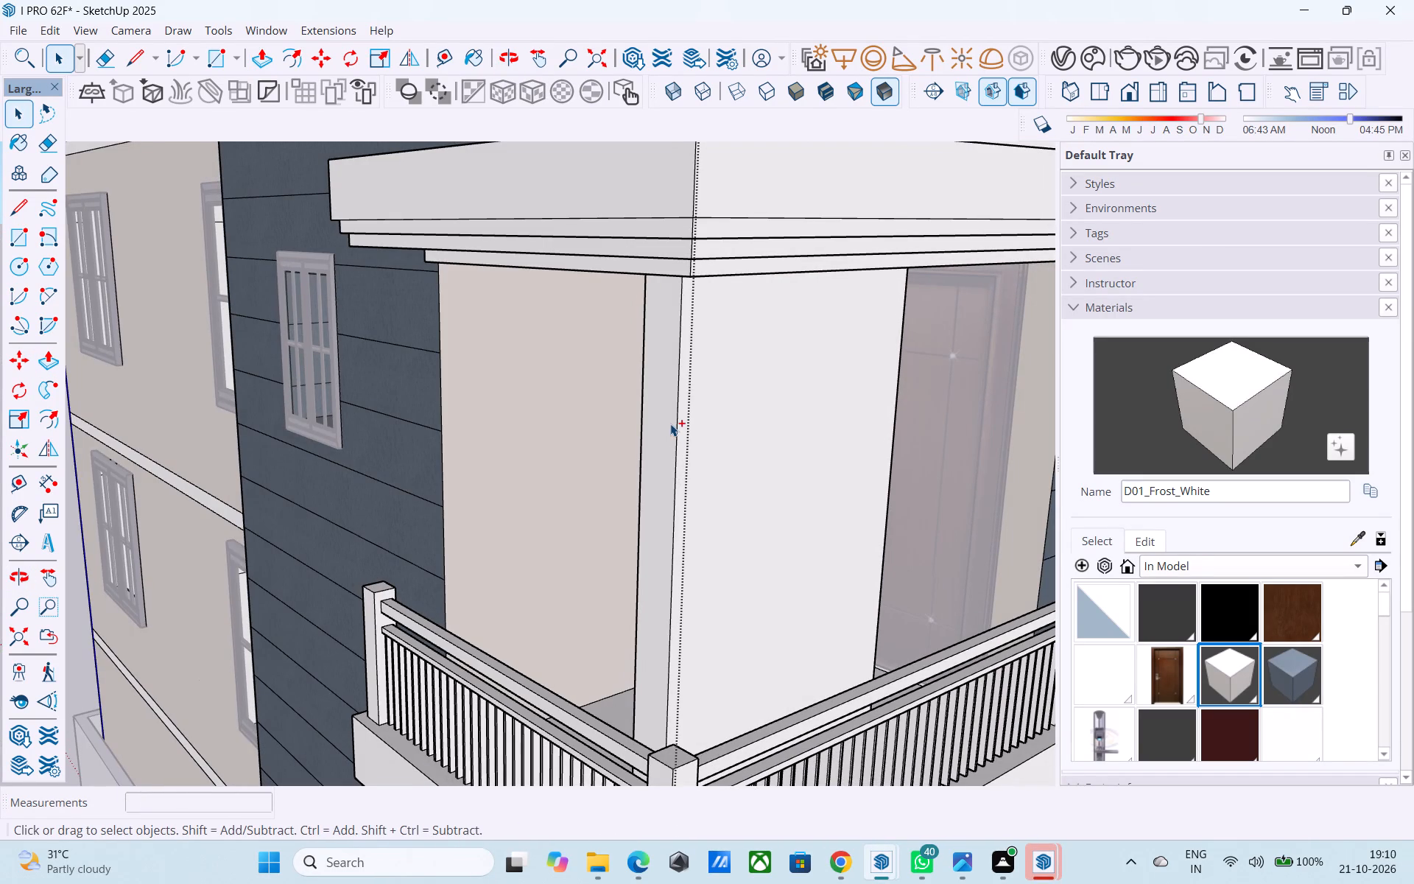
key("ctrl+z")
Extend the side face of the upper railed balcony's column about 2' 9" toward the balcony corner.
key("space")
left_click(849, 384)
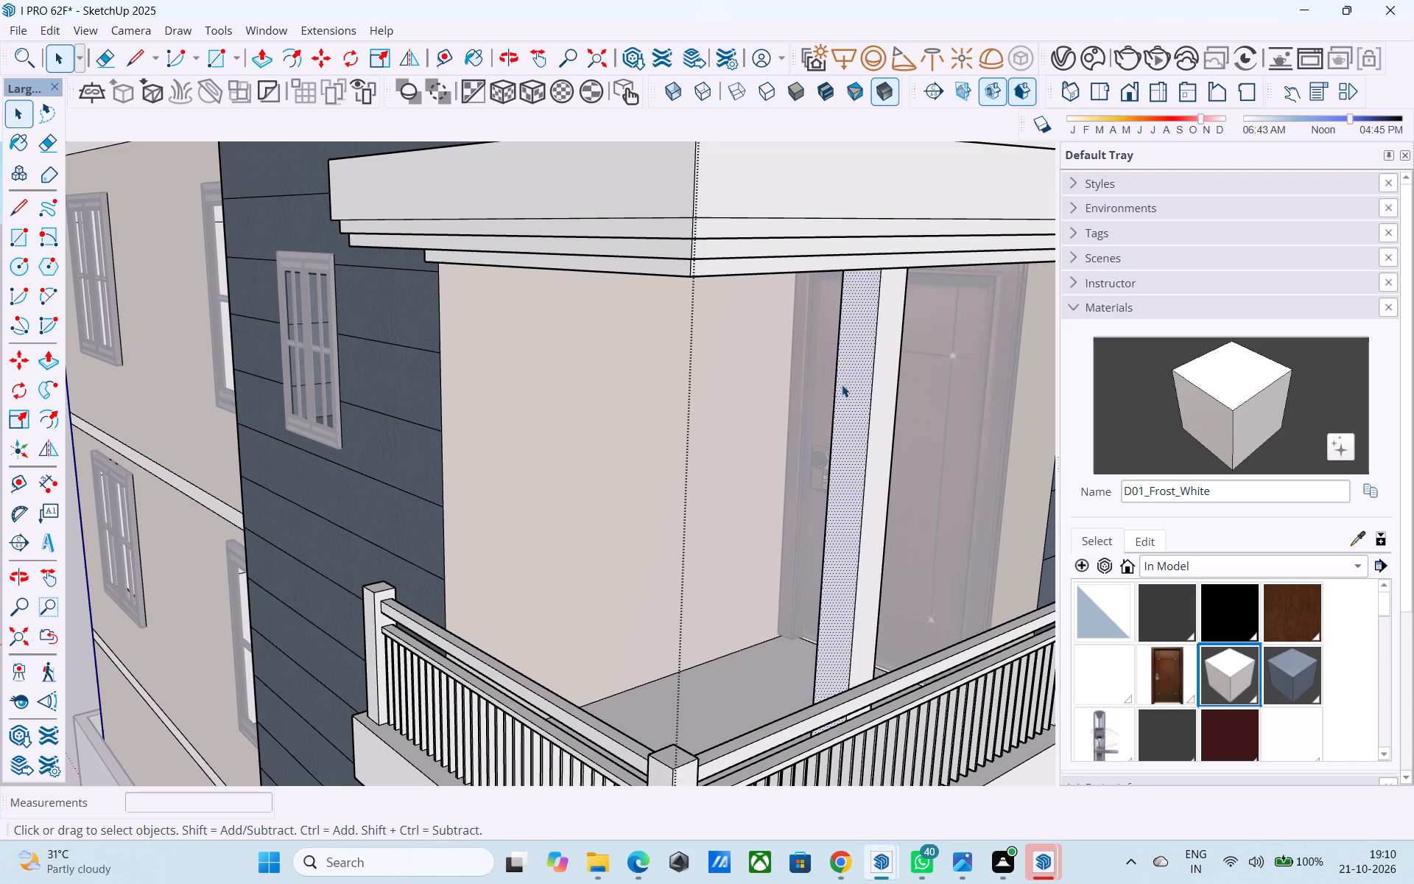
key("p")
left_click(844, 387)
middle_click_drag(709, 441, 662, 376)
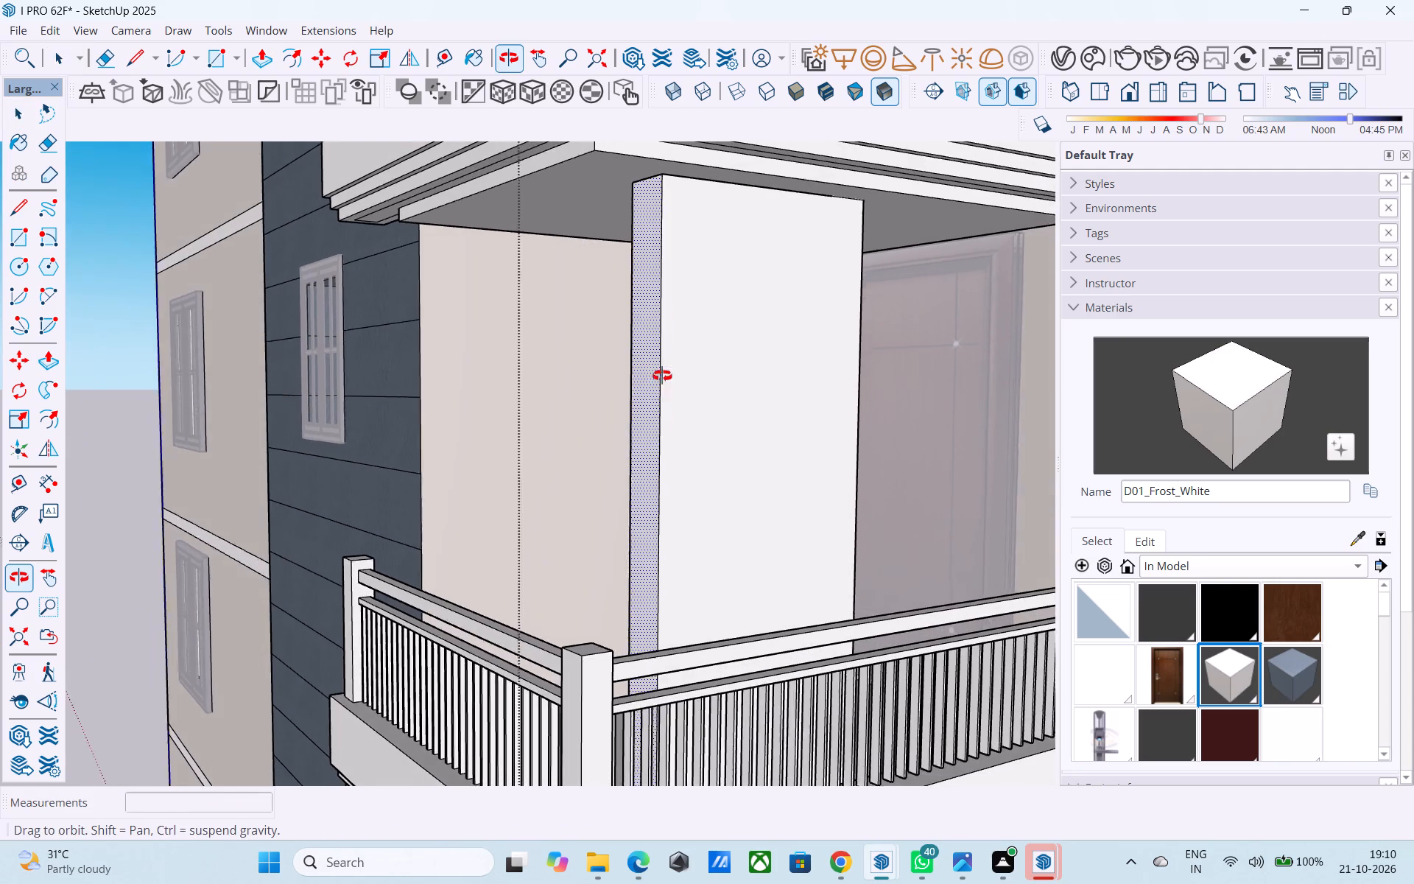
middle_click_drag(662, 376, 658, 374)
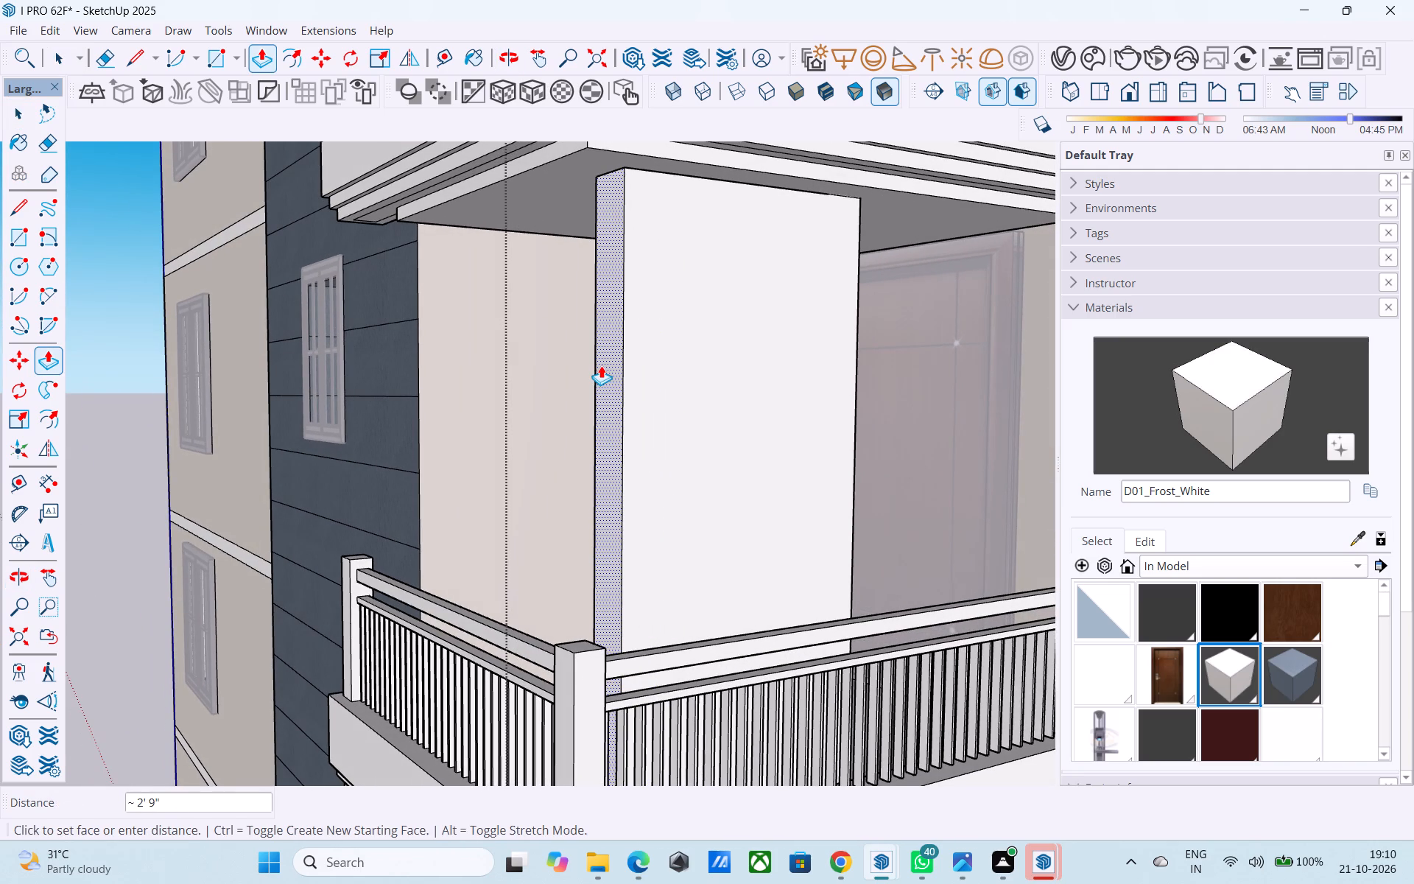
left_click(601, 365)
Extend the top-floor balcony column's side face toward the corner by the same distance, about 2' 9".
scroll(605, 362, "down", 7)
middle_click_drag(607, 364, 619, 722)
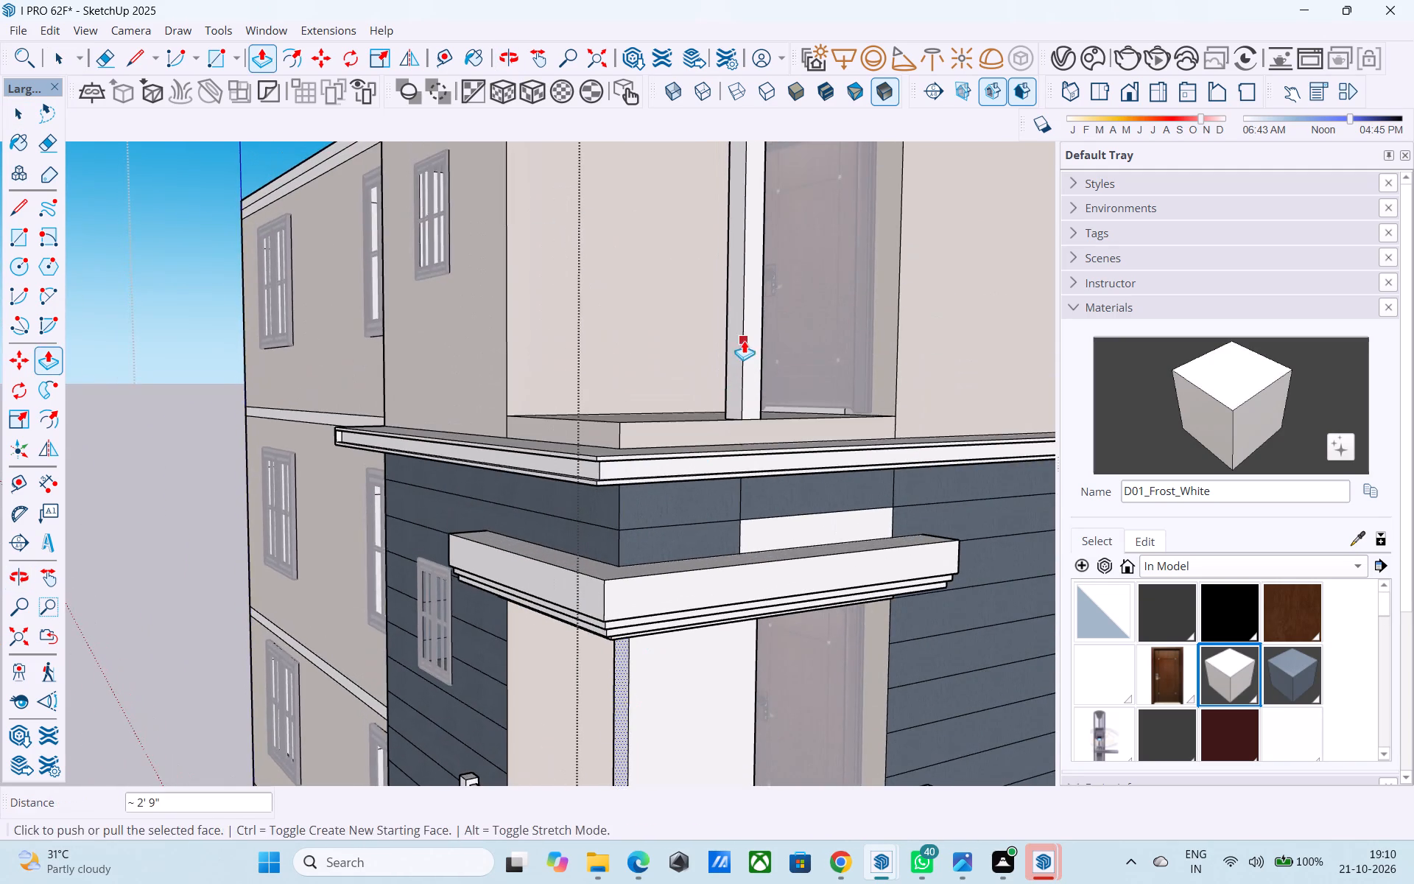
middle_click_drag(744, 358, 765, 461)
key("space")
left_click(766, 460)
key("p")
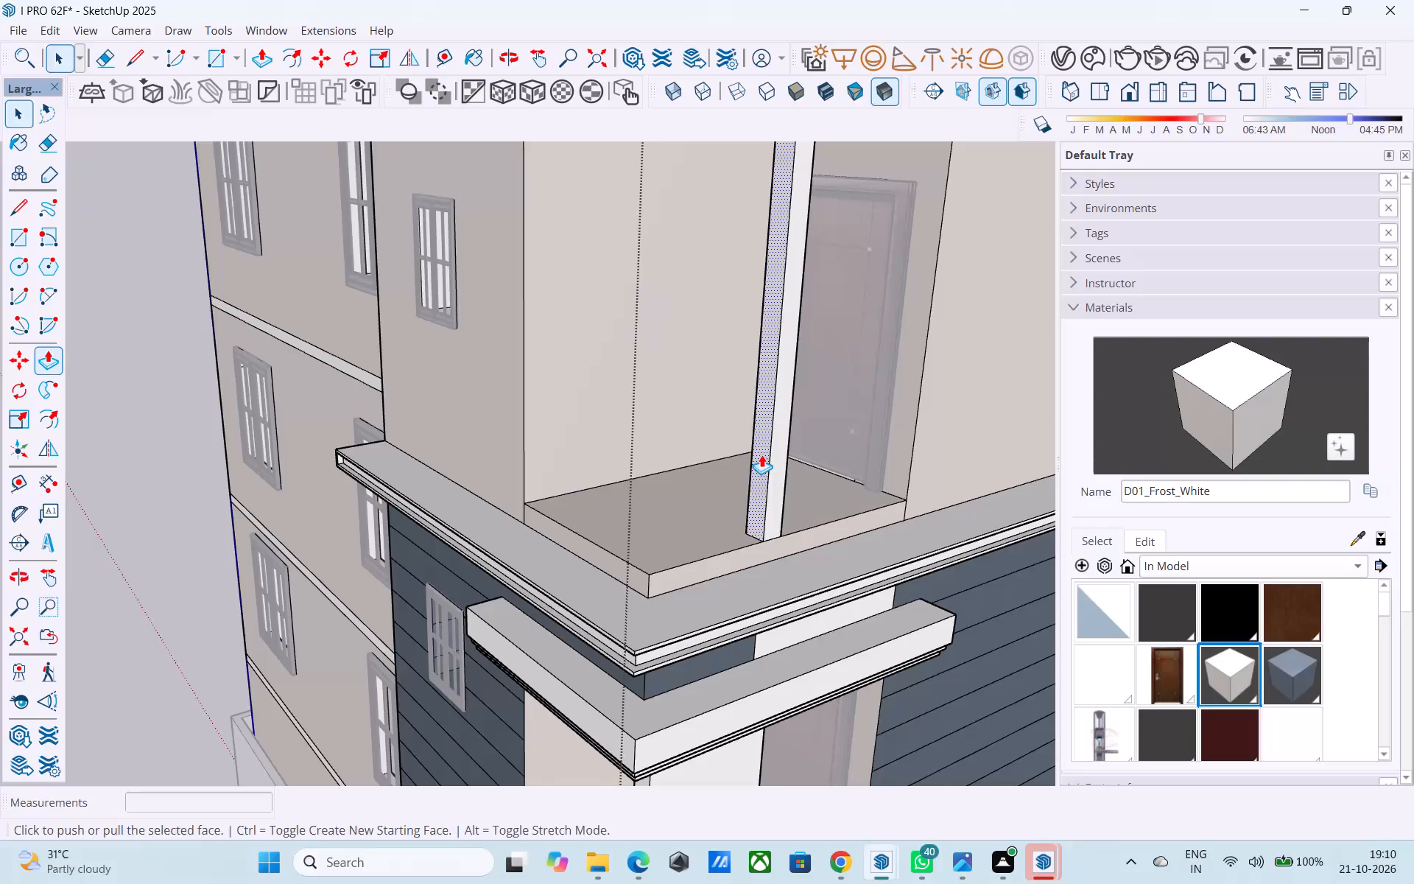
double_click(761, 455)
Erase the stray edge dividing the side face of the lower railed balcony's column.
scroll(760, 453, "down", 18)
middle_click_drag(692, 631, 714, 565)
scroll(716, 565, "up", 2)
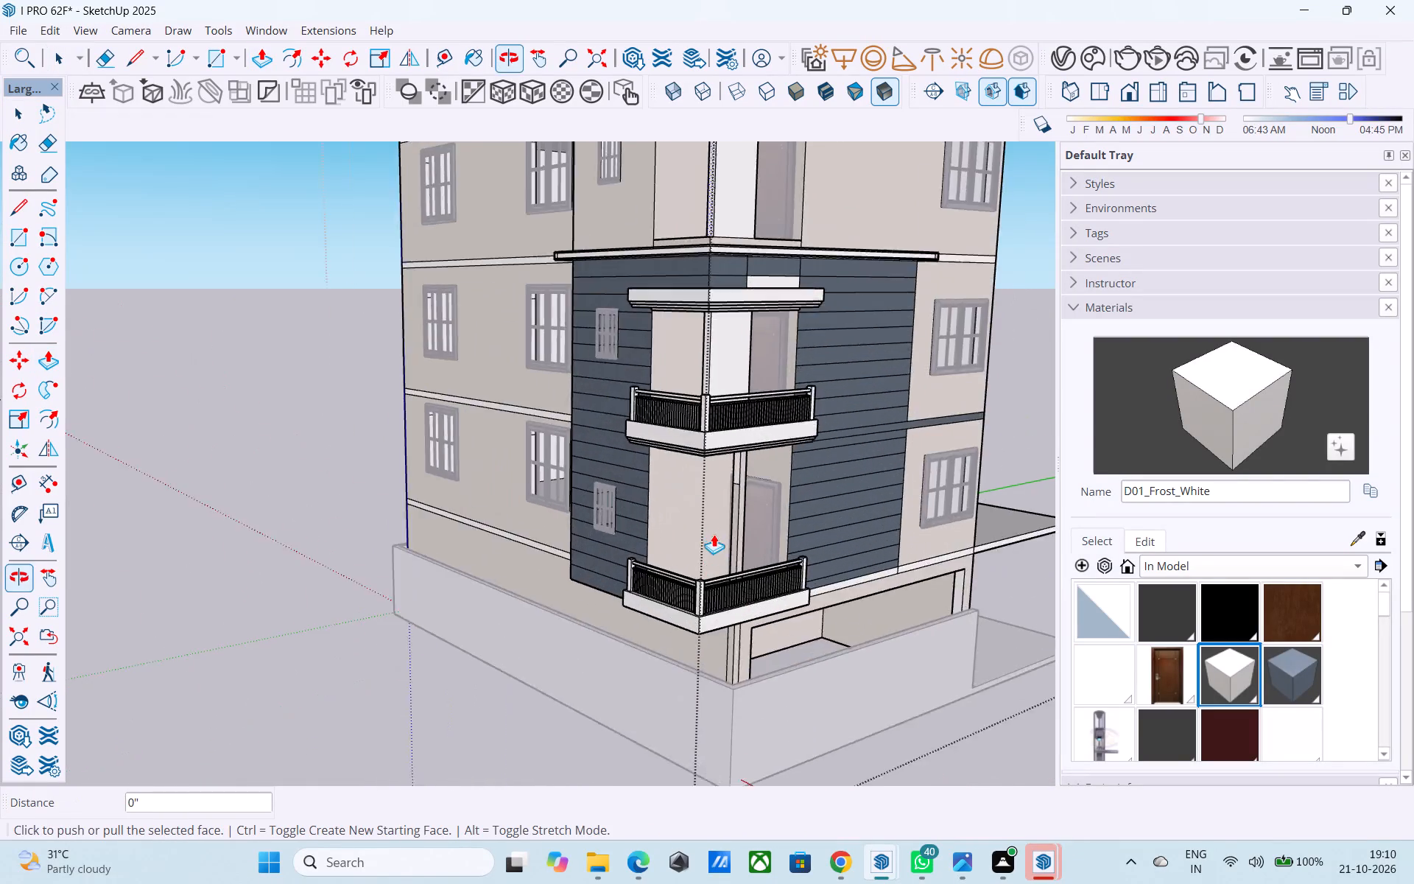
scroll(714, 534, "up", 14)
key("space")
scroll(756, 441, "up", 4)
key("e")
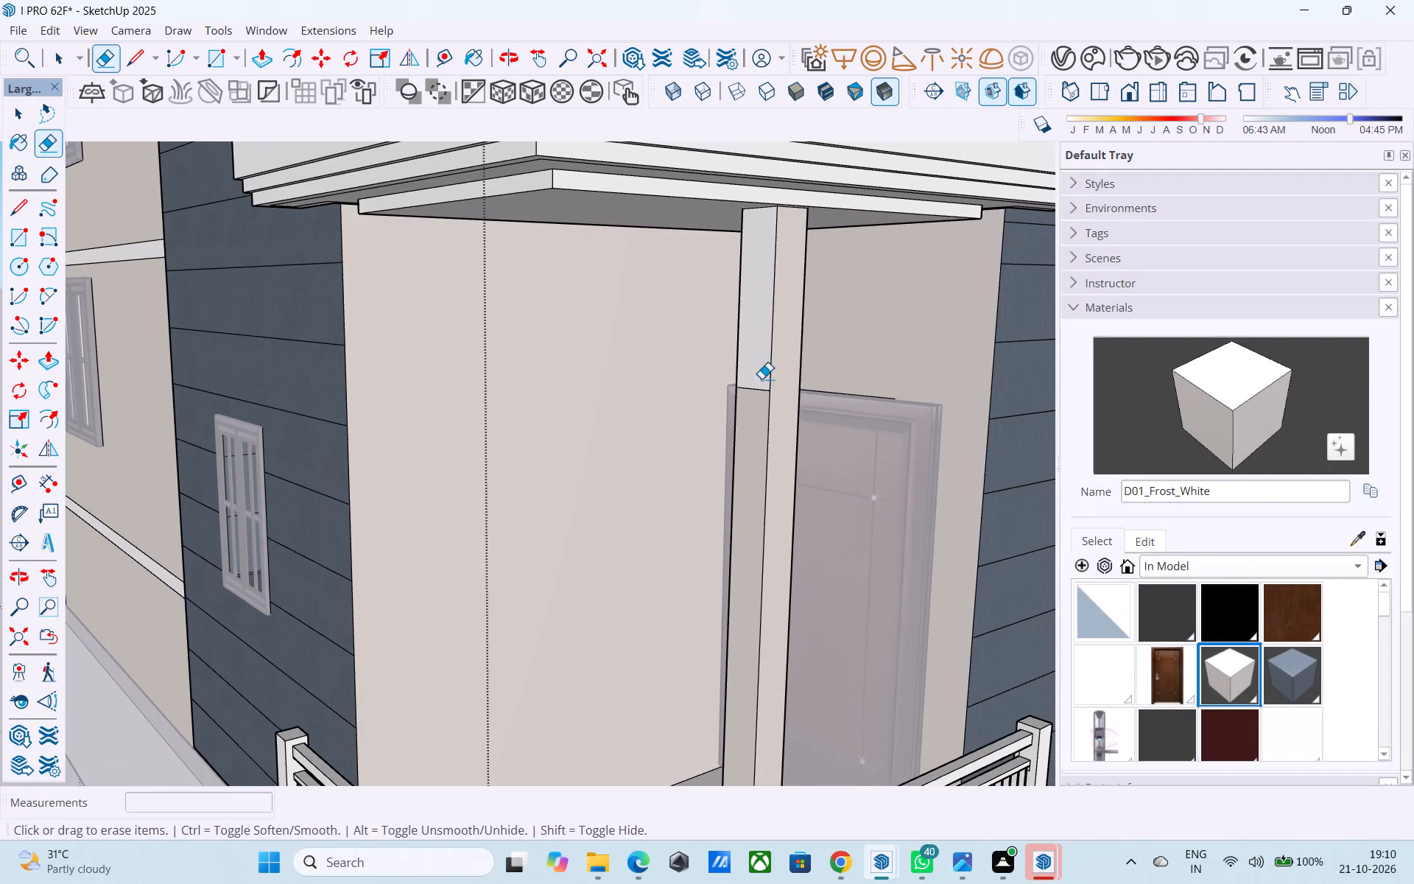
left_click_drag(761, 377, 756, 392)
Extend the lower railed balcony column's side face toward the corner by the same distance, about 2' 9".
key("space")
left_click(756, 394)
key("p")
double_click(756, 393)
scroll(754, 393, "down", 3)
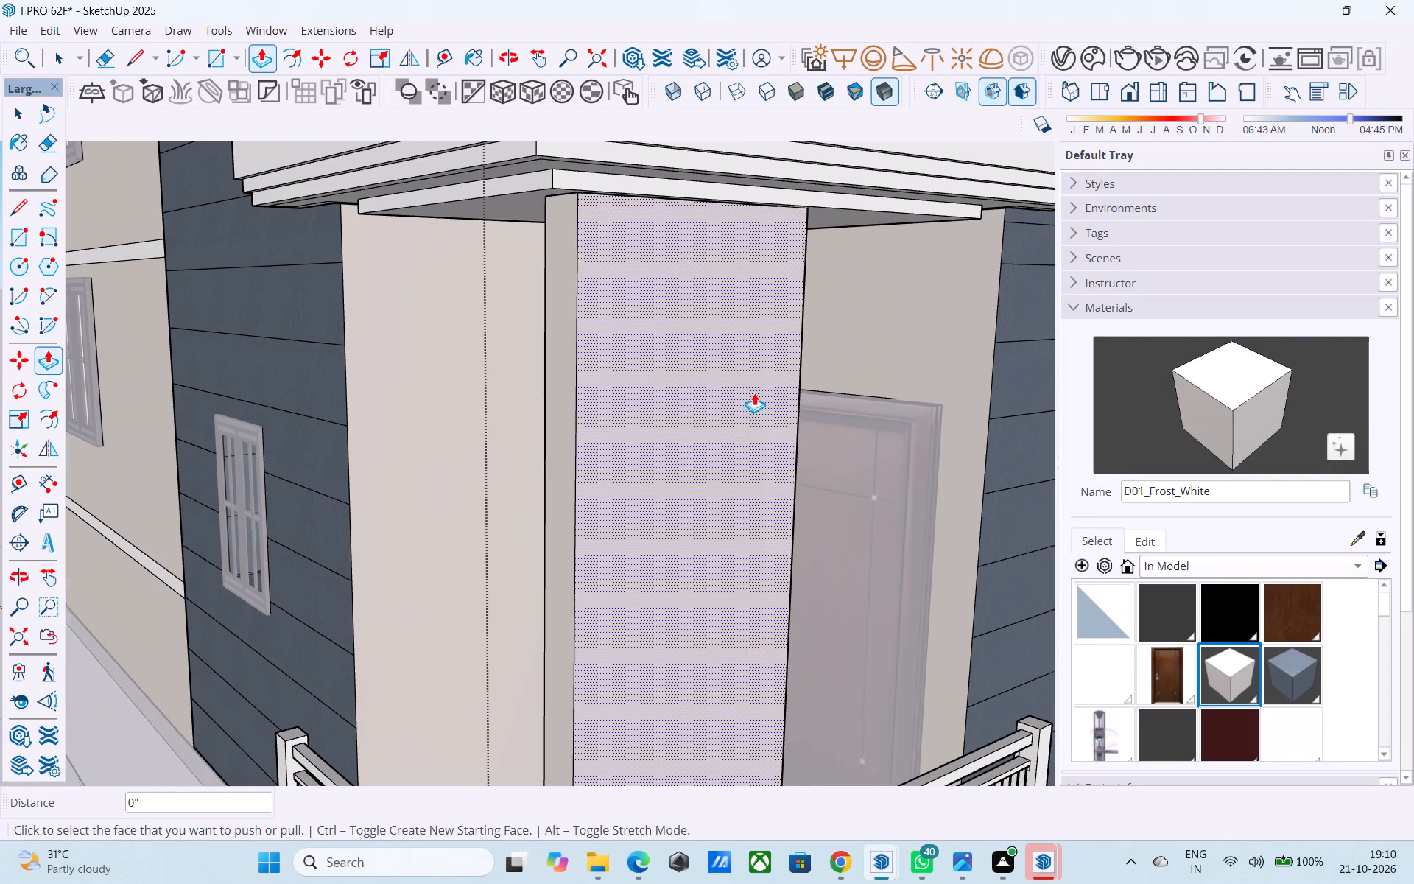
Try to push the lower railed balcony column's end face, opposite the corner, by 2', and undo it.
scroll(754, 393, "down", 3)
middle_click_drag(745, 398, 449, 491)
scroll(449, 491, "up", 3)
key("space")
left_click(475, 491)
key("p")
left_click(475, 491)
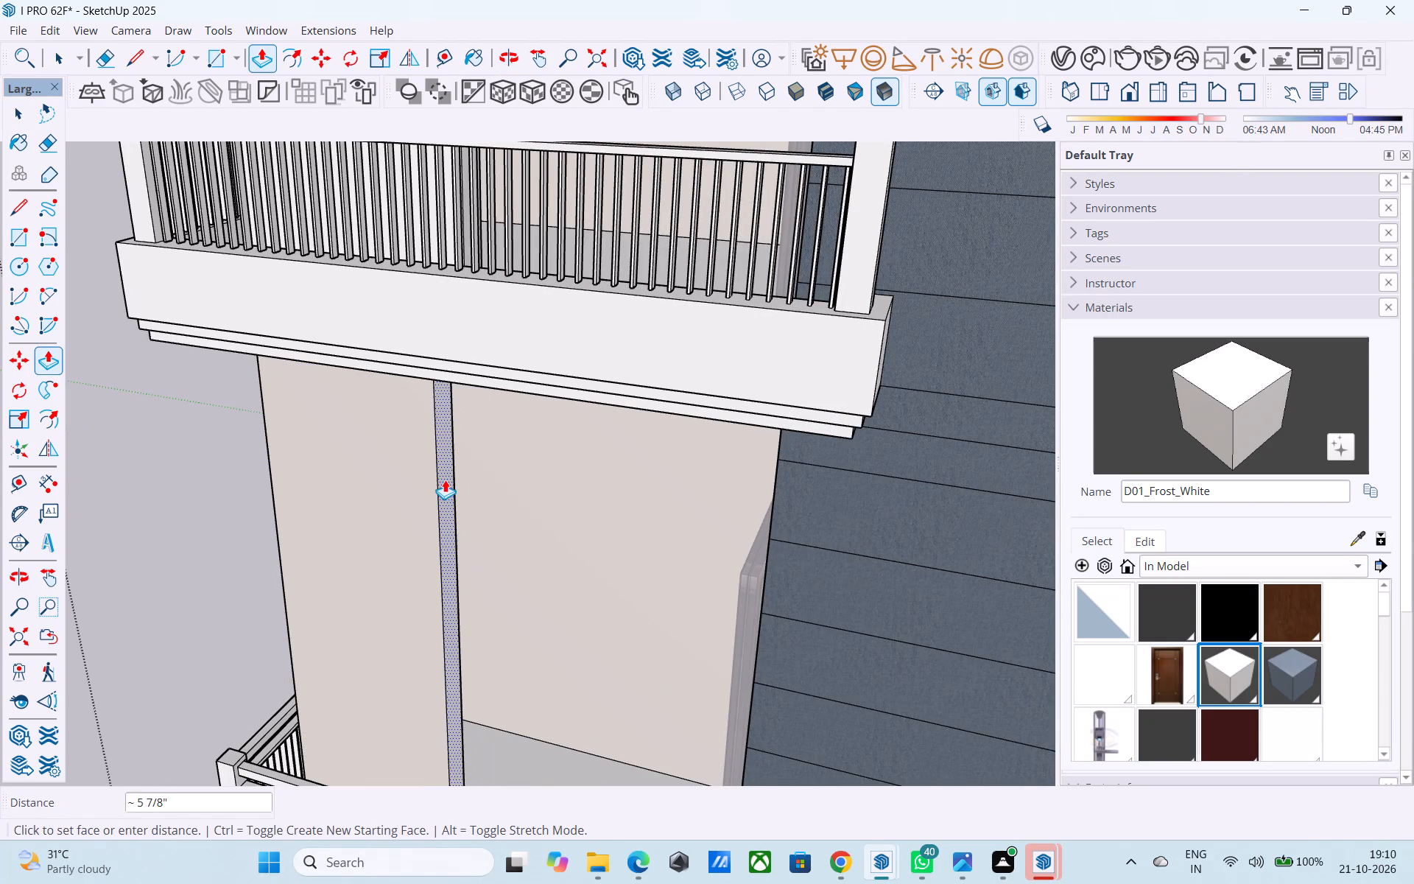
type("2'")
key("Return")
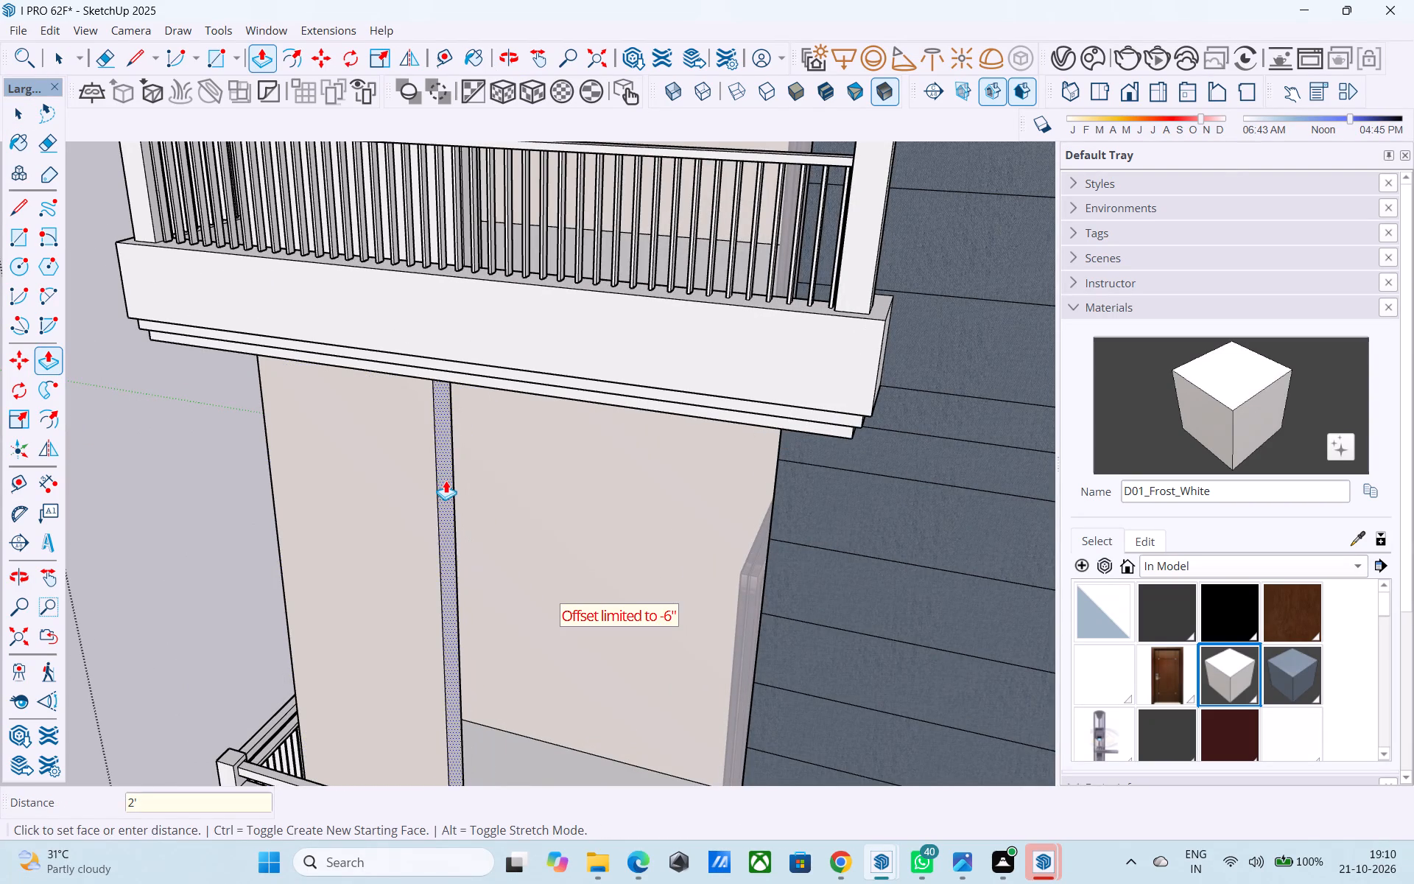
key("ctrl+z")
Push in the end face of the lower railed balcony's column about 1' 11" toward the balcony corner.
key("space")
left_click(476, 485)
key("p")
left_click(476, 485)
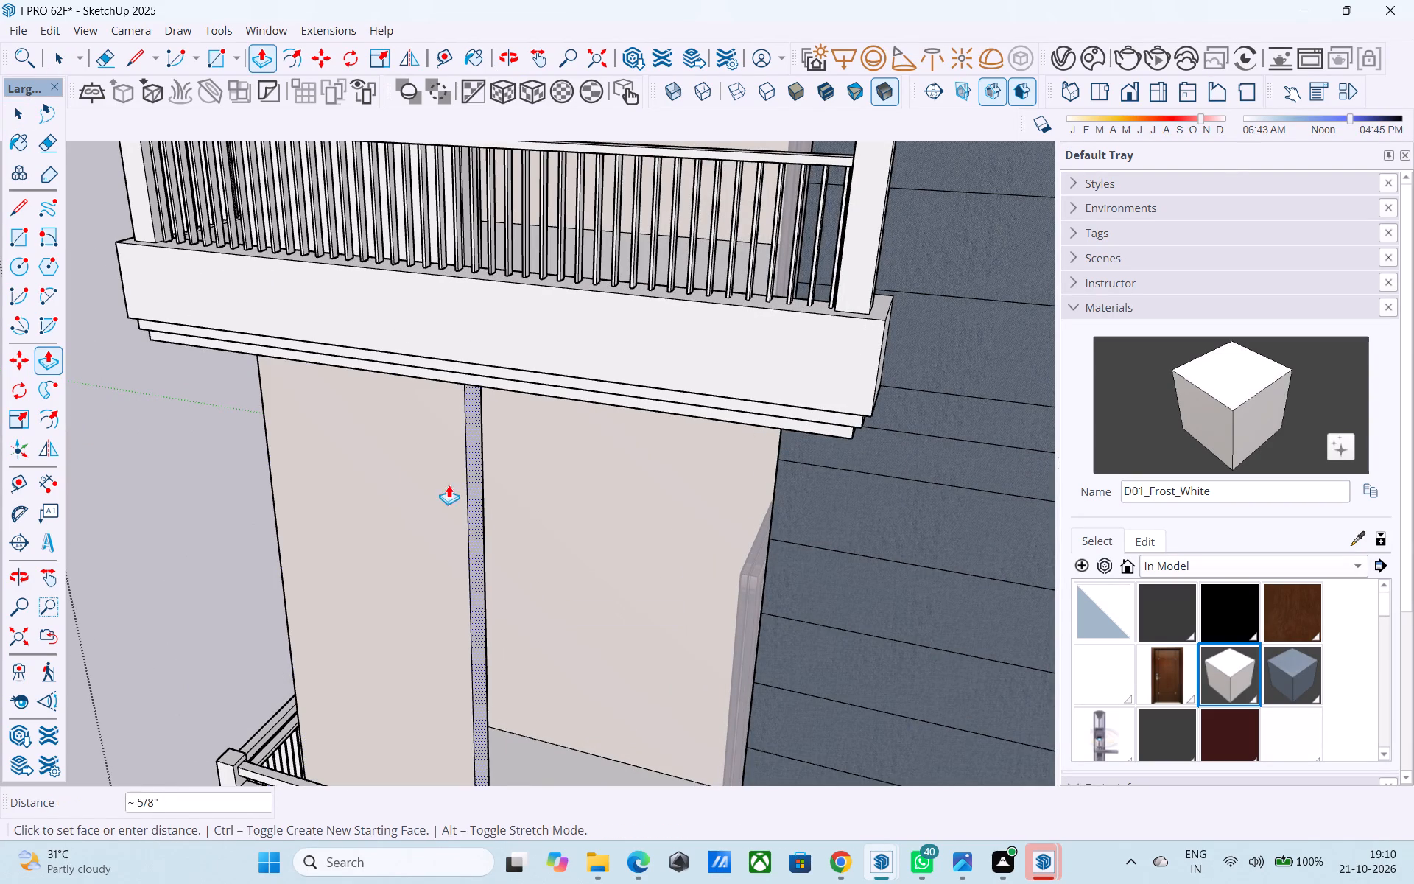
left_click(334, 455)
left_click(460, 485)
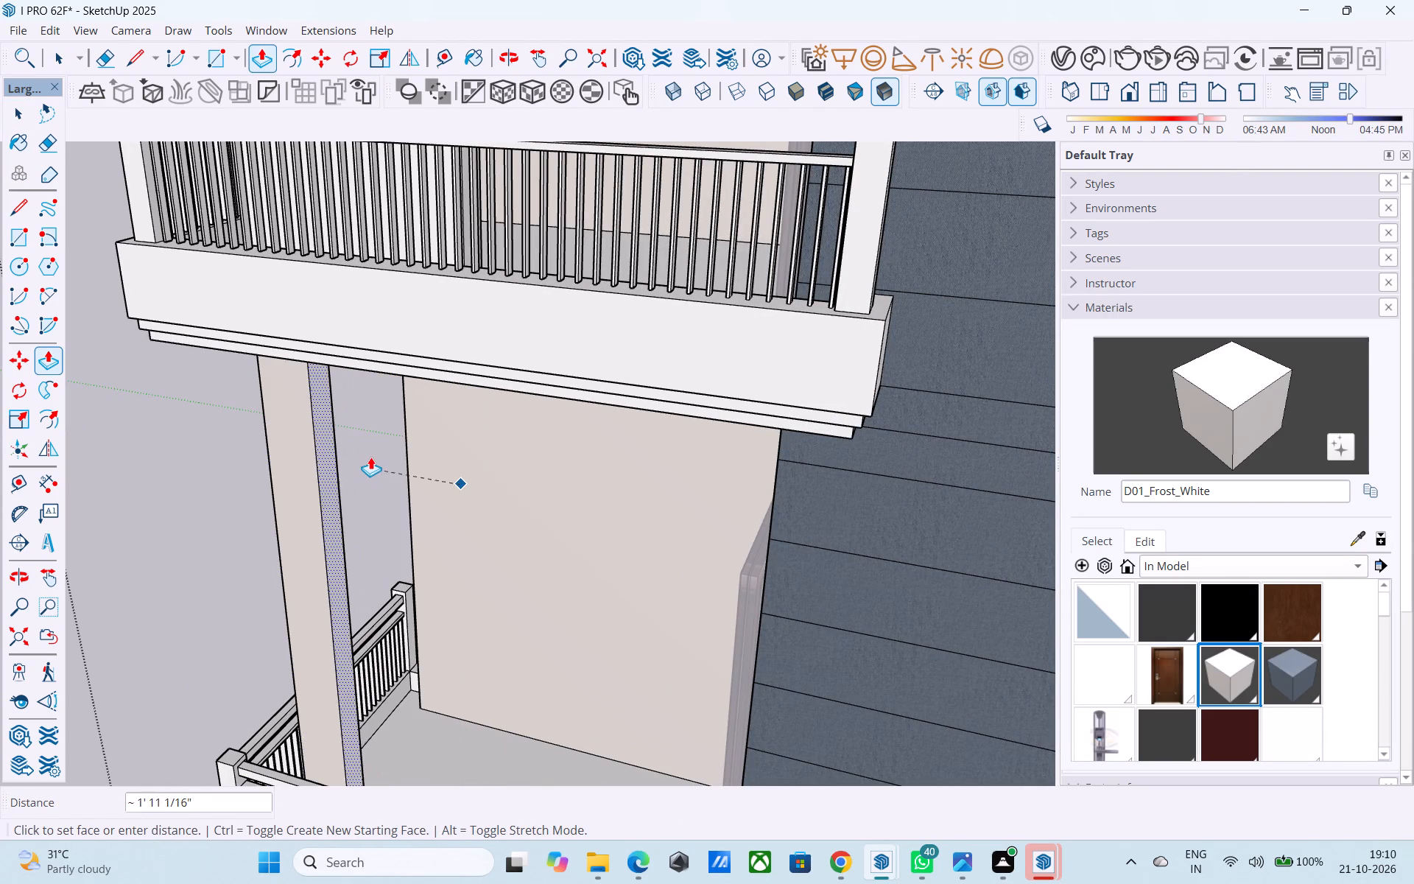
left_click(367, 455)
Push in the upper railed balcony column's end face toward the corner, matching the trimmed column below.
scroll(372, 456, "down", 5)
middle_click_drag(373, 456, 390, 512)
key("space")
scroll(436, 315, "up", 4)
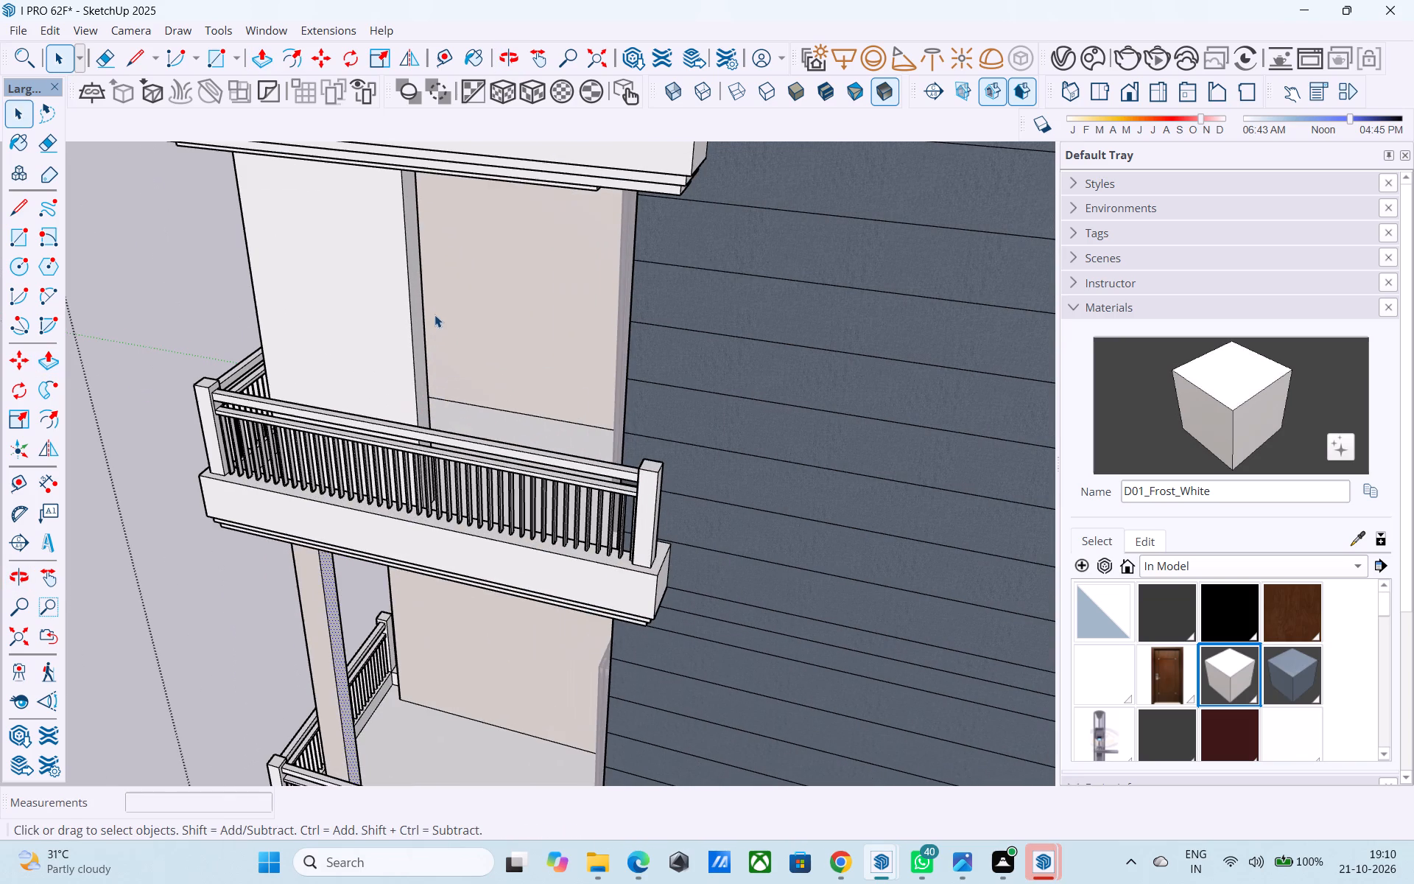
left_click(412, 312)
left_click(418, 314)
scroll(420, 316, "up", 3)
key("p")
left_click(420, 316)
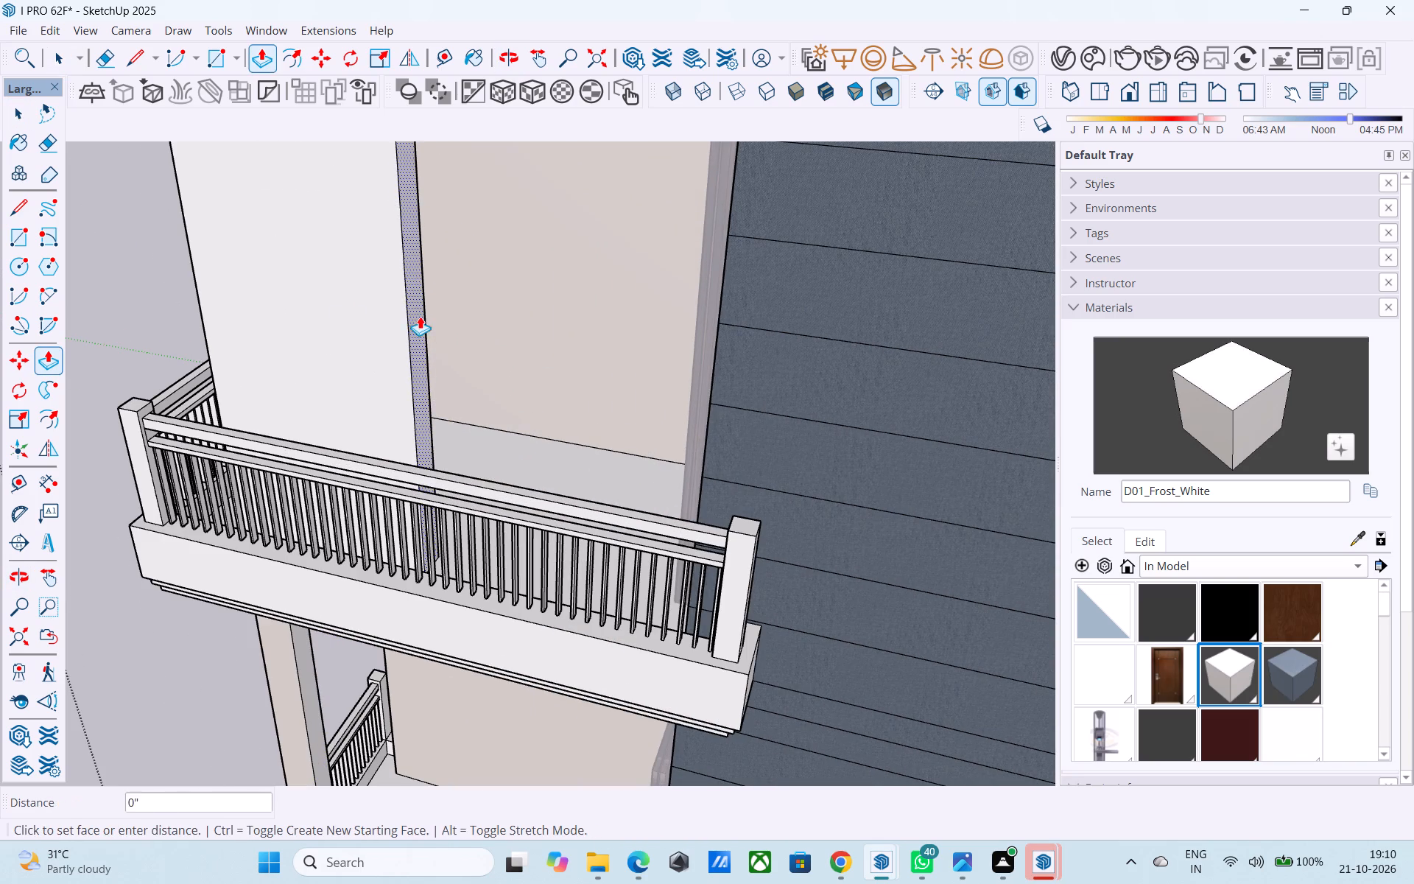
left_click(306, 692)
scroll(309, 418, "down", 6)
middle_click_drag(309, 407, 309, 406)
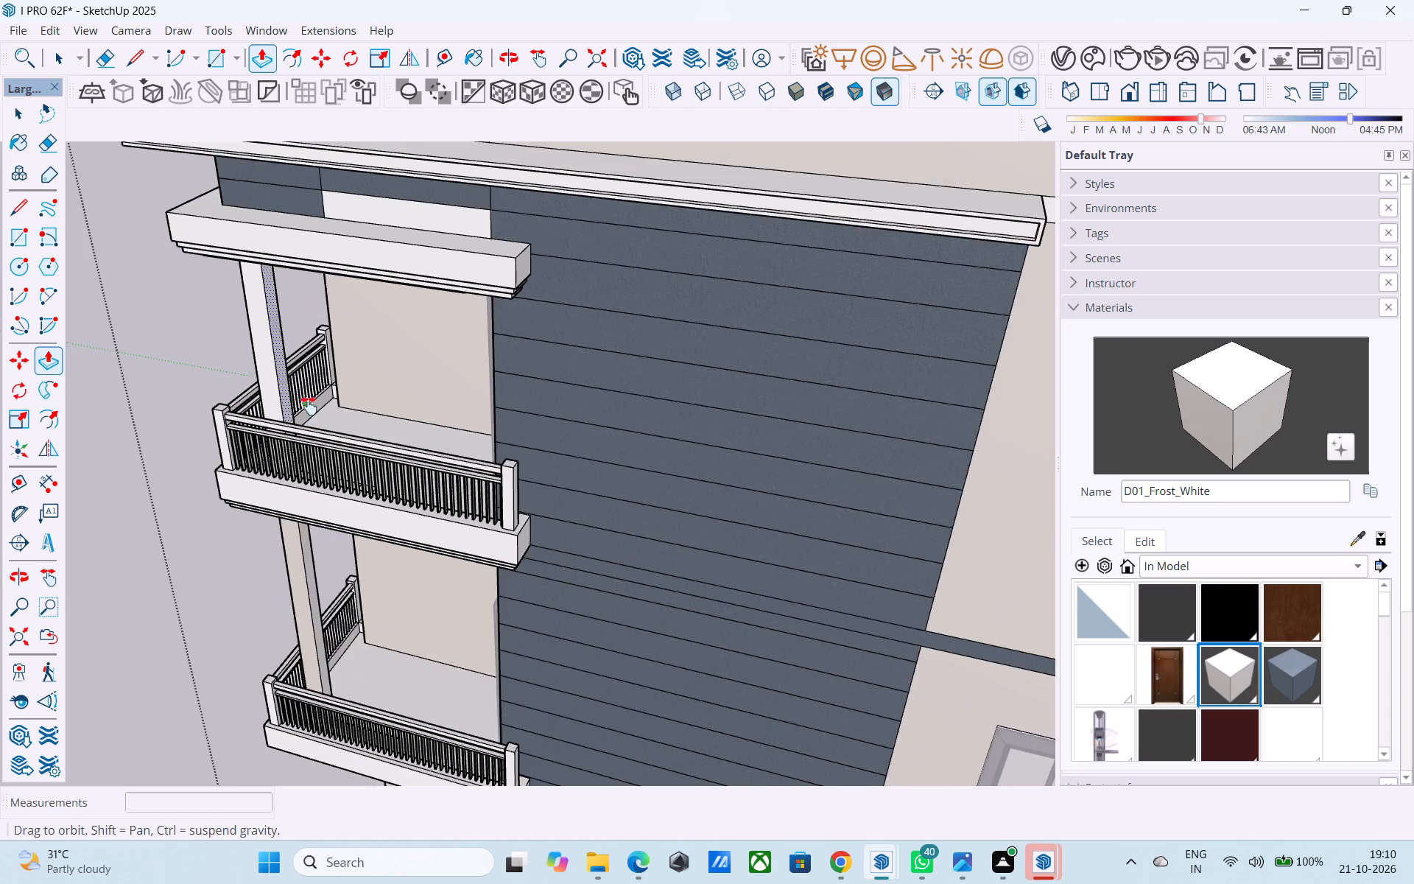
Push in the top balcony column's end face about 2' 7" toward the corner, aligned with the column below, and save the model.
middle_click_drag(309, 406, 317, 686)
middle_click_drag(310, 492, 292, 515)
scroll(297, 495, "up", 4)
key("space")
left_click(333, 448)
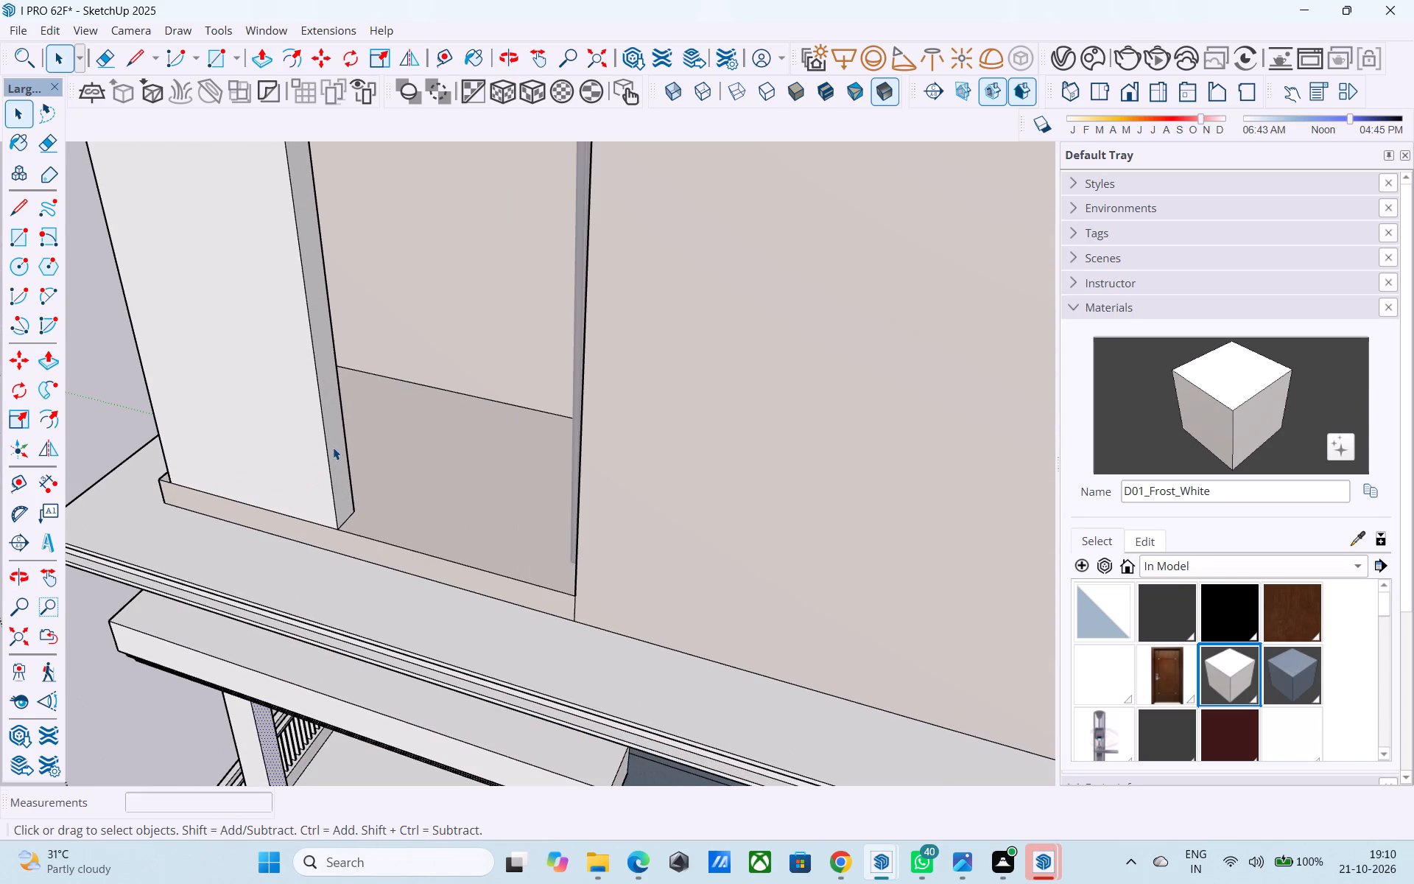
key("p")
left_click(333, 447)
scroll(269, 424, "down", 6)
scroll(228, 669, "up", 5)
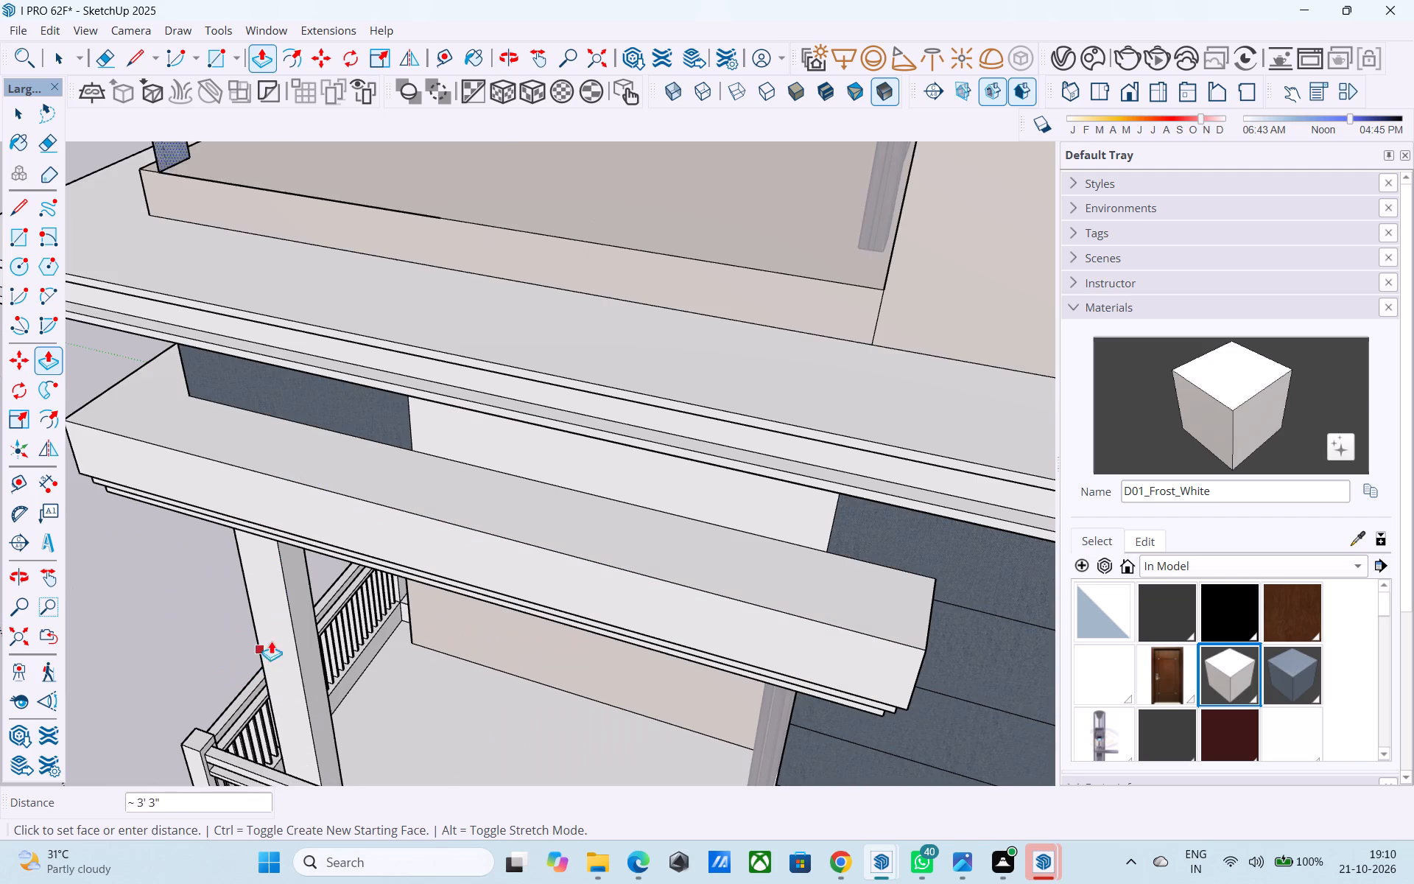
left_click(296, 607)
middle_click_drag(281, 617, 454, 528)
scroll(447, 523, "up", 1)
scroll(442, 513, "down", 12)
middle_click_drag(447, 555, 704, 417)
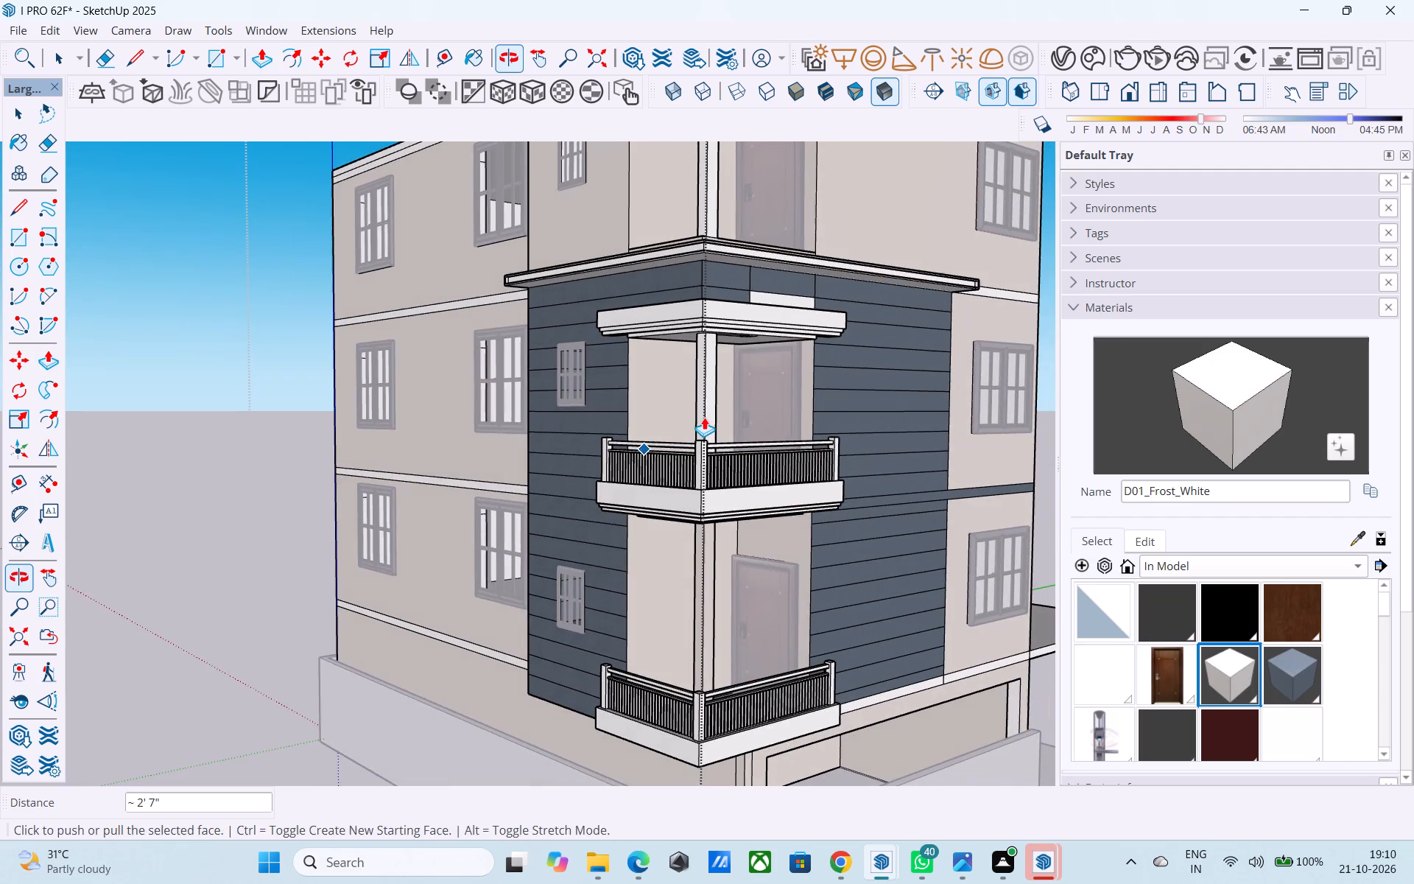
middle_click_drag(705, 418, 607, 501)
key("ctrl+s")
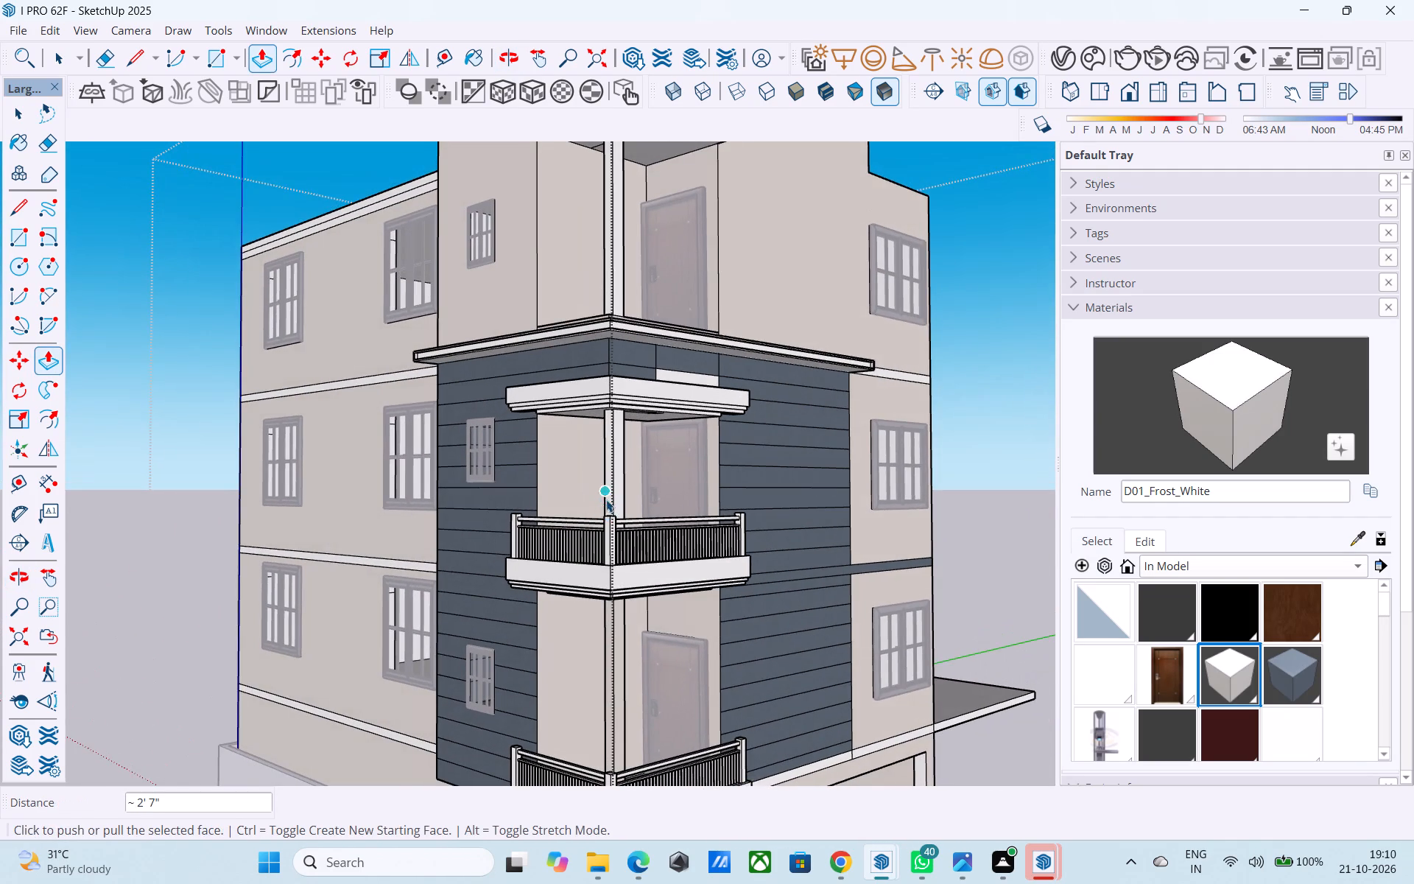
Erase the leftover outline edges around the column on the underside of the top balcony's canopy slab.
key("space")
scroll(605, 499, "down", 11)
middle_click_drag(597, 511, 597, 555)
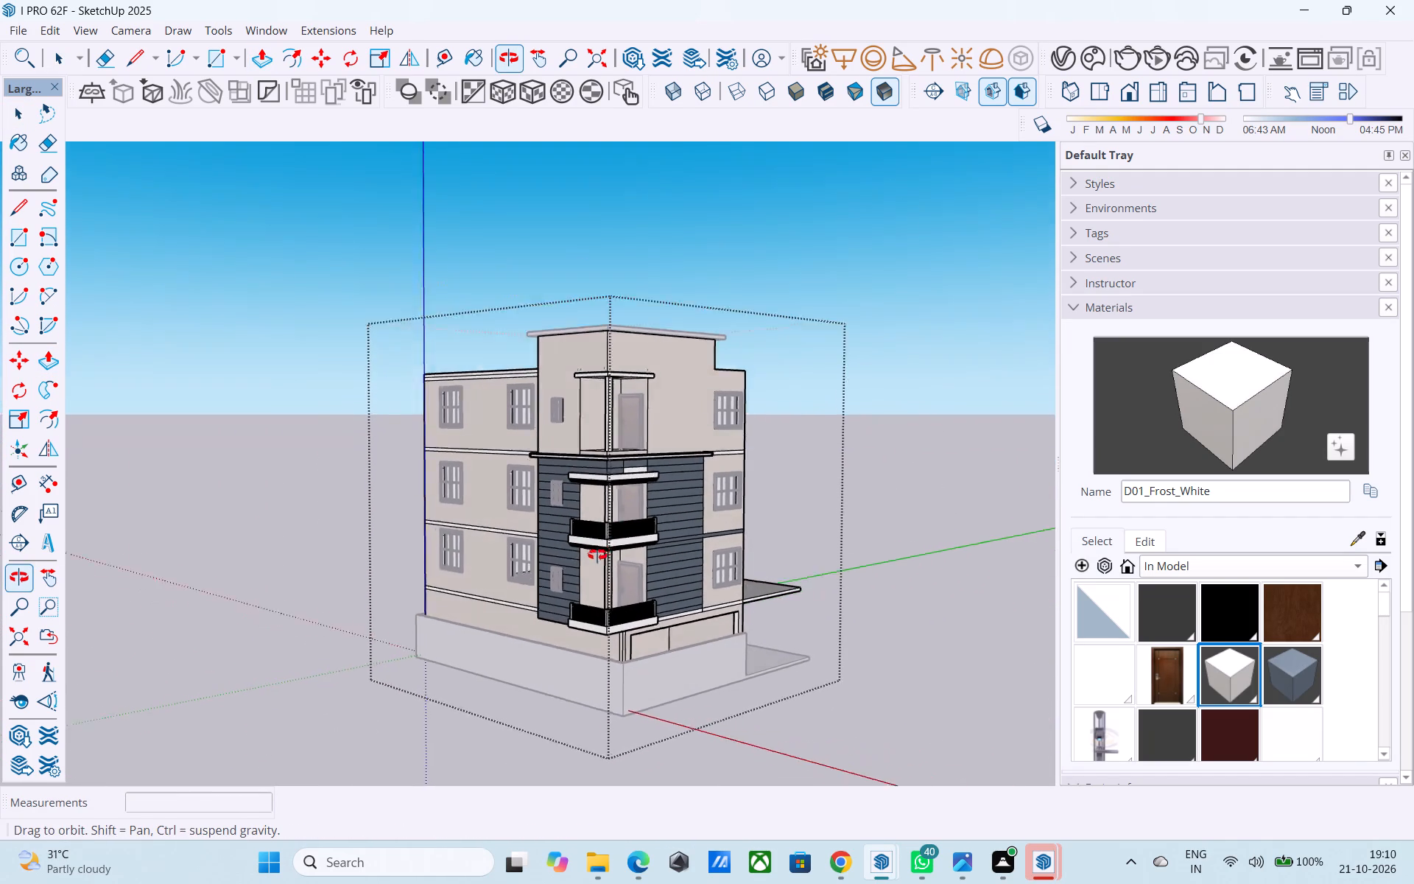
middle_click_drag(597, 555, 597, 555)
scroll(631, 463, "up", 6)
middle_click_drag(616, 415, 591, 418)
scroll(571, 412, "up", 3)
scroll(554, 379, "down", 4)
middle_click_drag(548, 402, 549, 465)
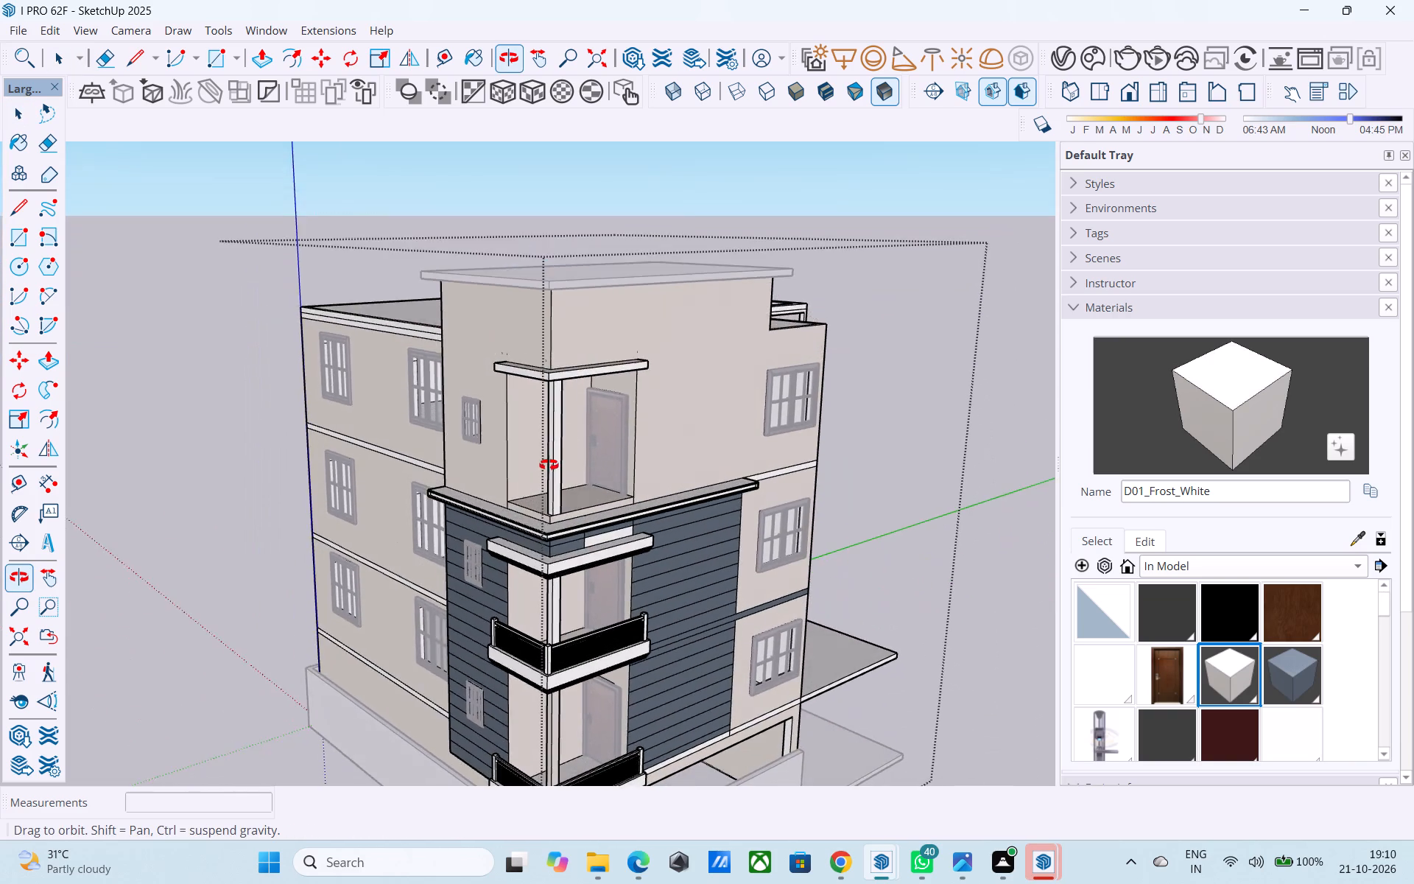
middle_click_drag(549, 465, 574, 416)
scroll(577, 400, "up", 2)
middle_click_drag(576, 404, 524, 506, "shift")
scroll(518, 548, "up", 1)
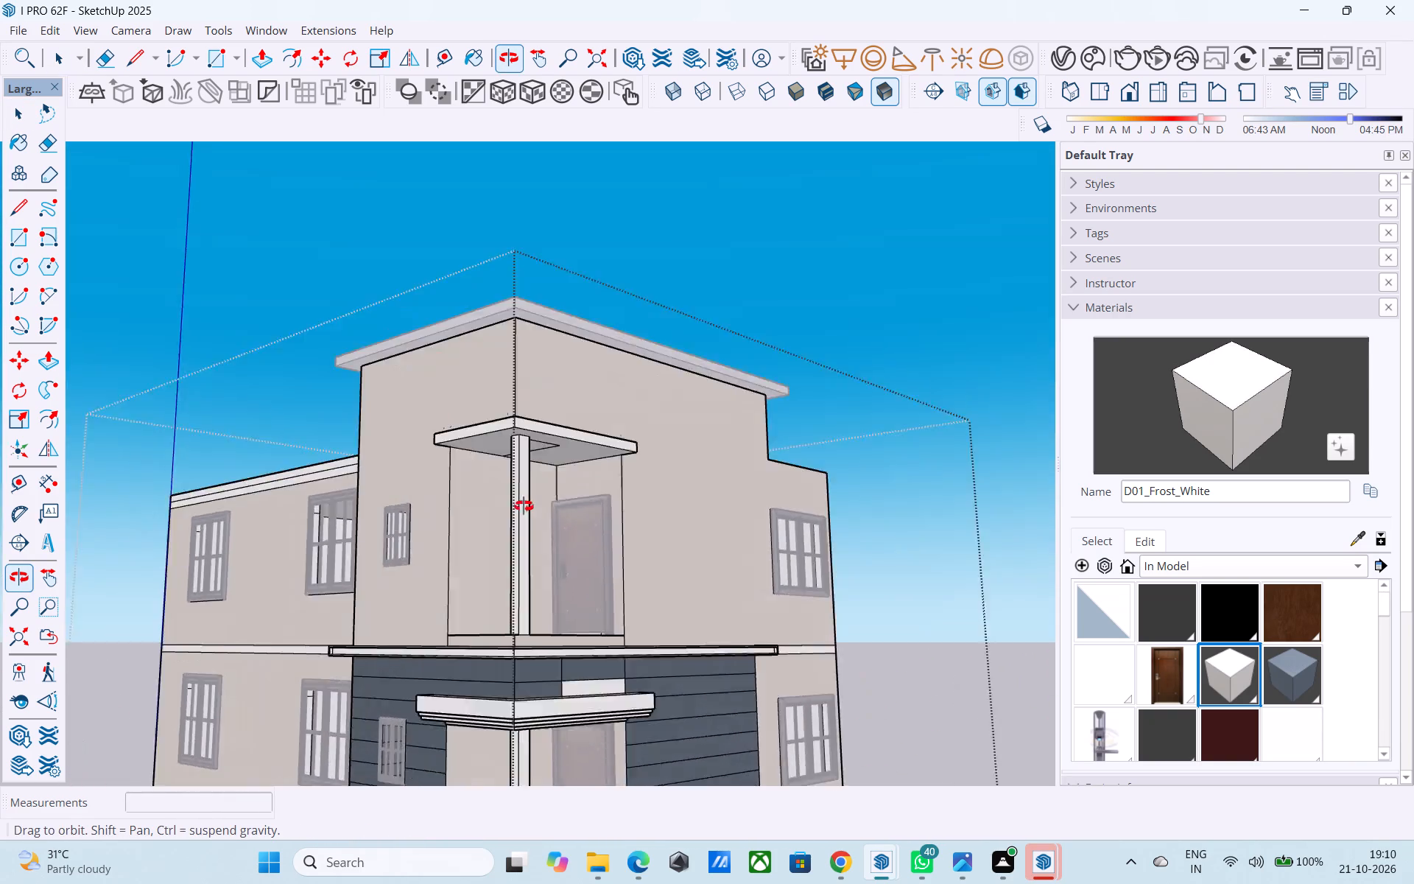
middle_click_drag(524, 506, 553, 365, "shift")
scroll(538, 395, "up", 4)
scroll(556, 354, "down", 1, "shift")
middle_click_drag(551, 372, 404, 560, "shift")
scroll(404, 564, "up", 3)
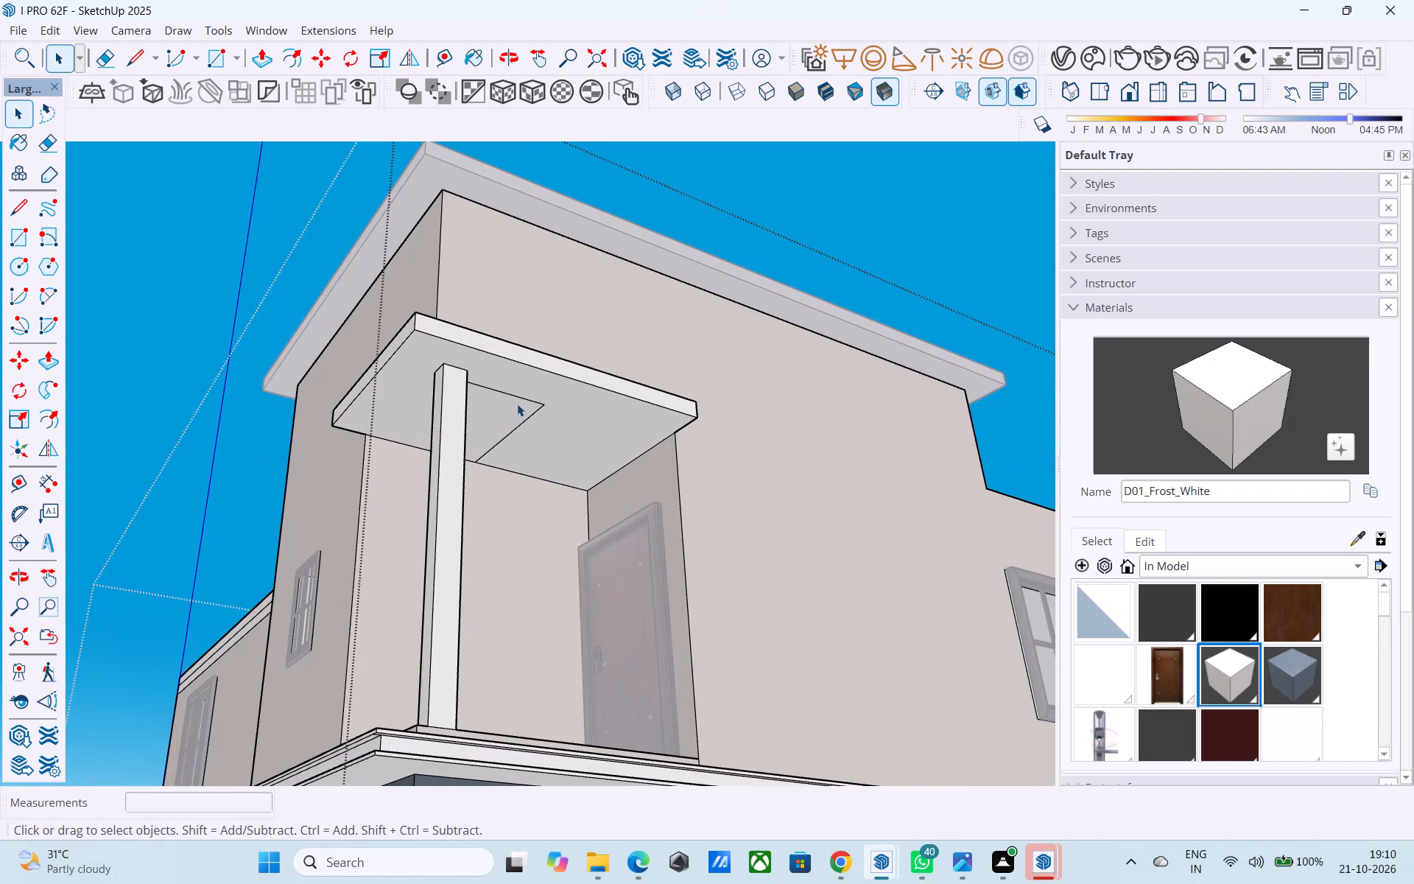
key("e")
left_click(516, 399)
left_click_drag(524, 410, 530, 421)
Offset the canopy underside inward by 2", and offset the resulting inner face by another 2".
key("space")
left_click(523, 416)
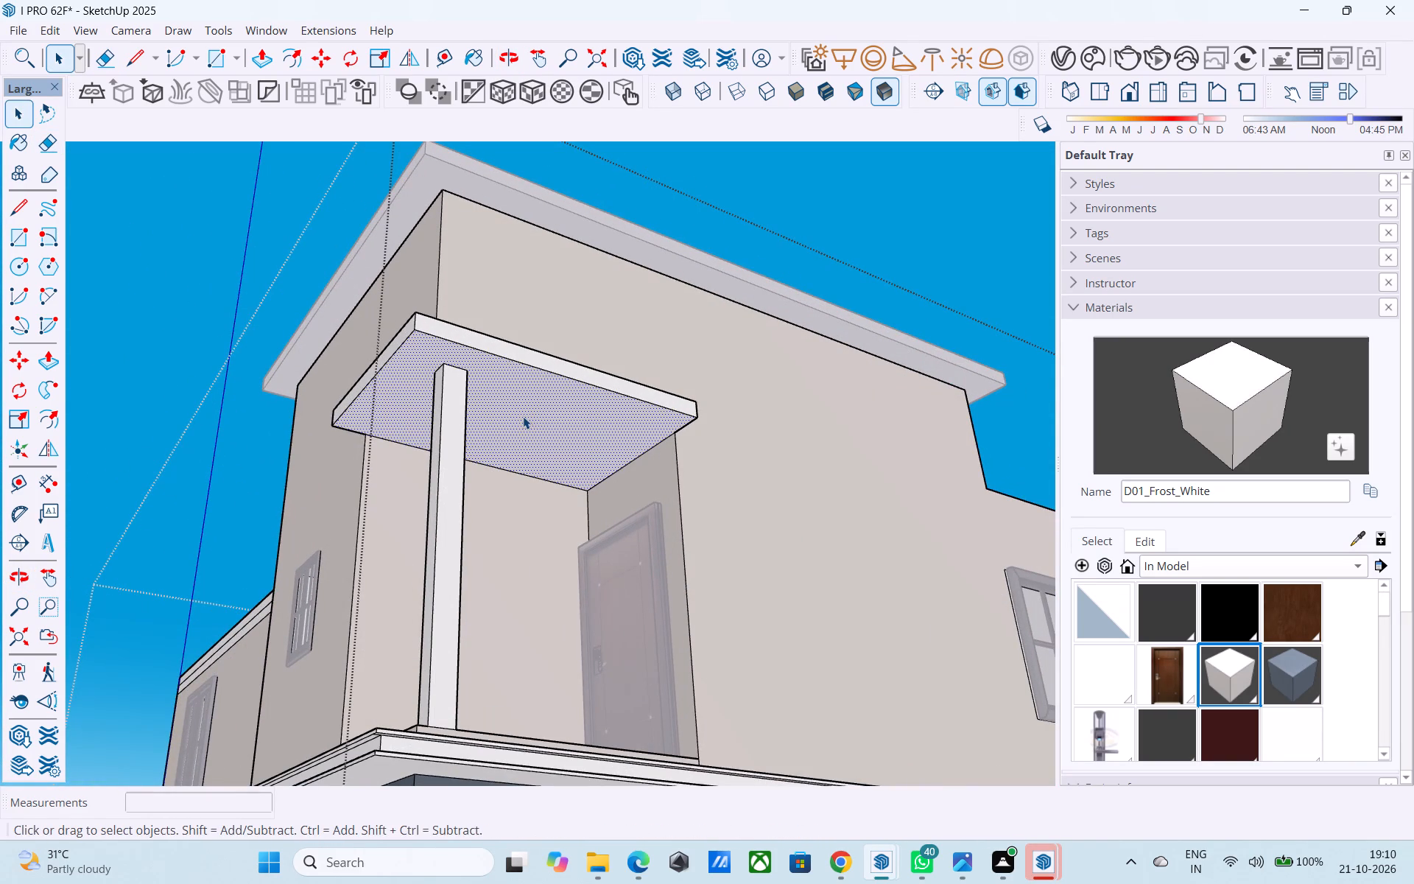
key("f")
left_click(523, 416)
type("2\"")
key("Return")
key("space")
left_click(517, 408)
key("f")
left_click(517, 408)
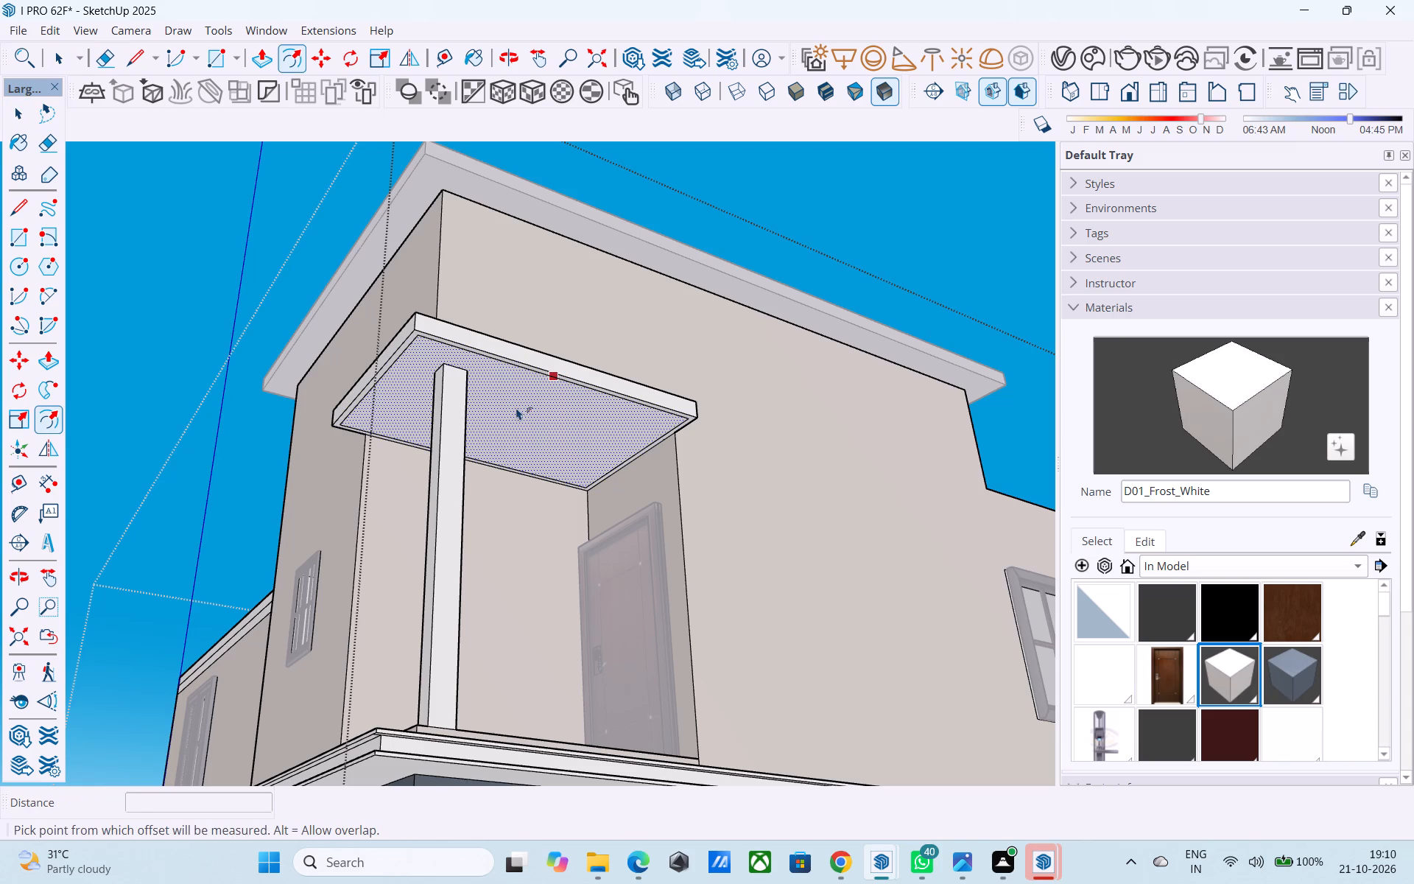
type("2\"")
key("Return")
scroll(417, 383, "up", 4)
key("space")
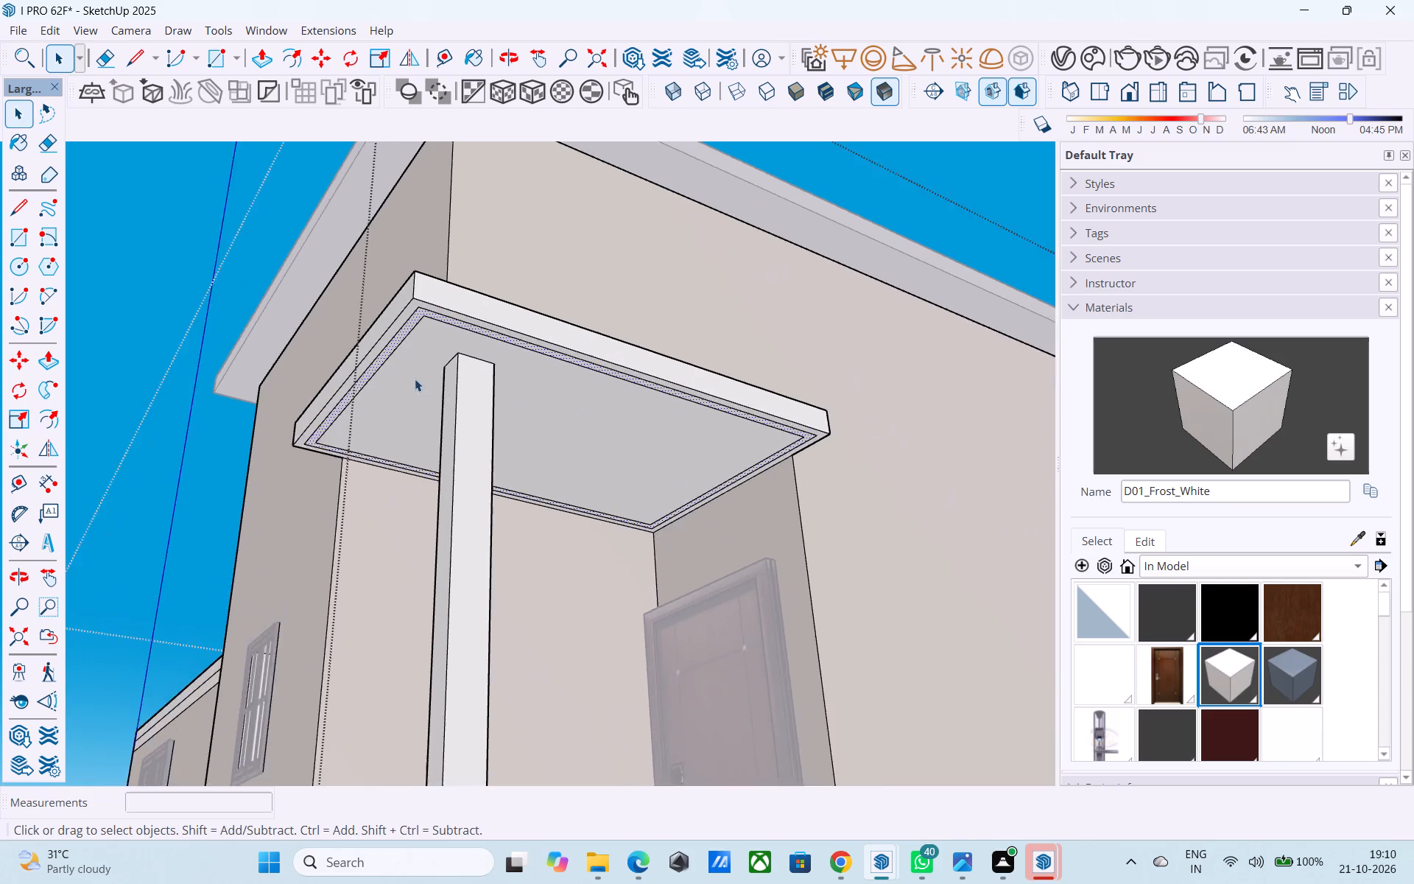
Pull the canopy's offset ring and inner face down in 2" increments to form a stepped moulding, and save the model.
scroll(415, 379, "up", 3)
key("p")
left_click(386, 345)
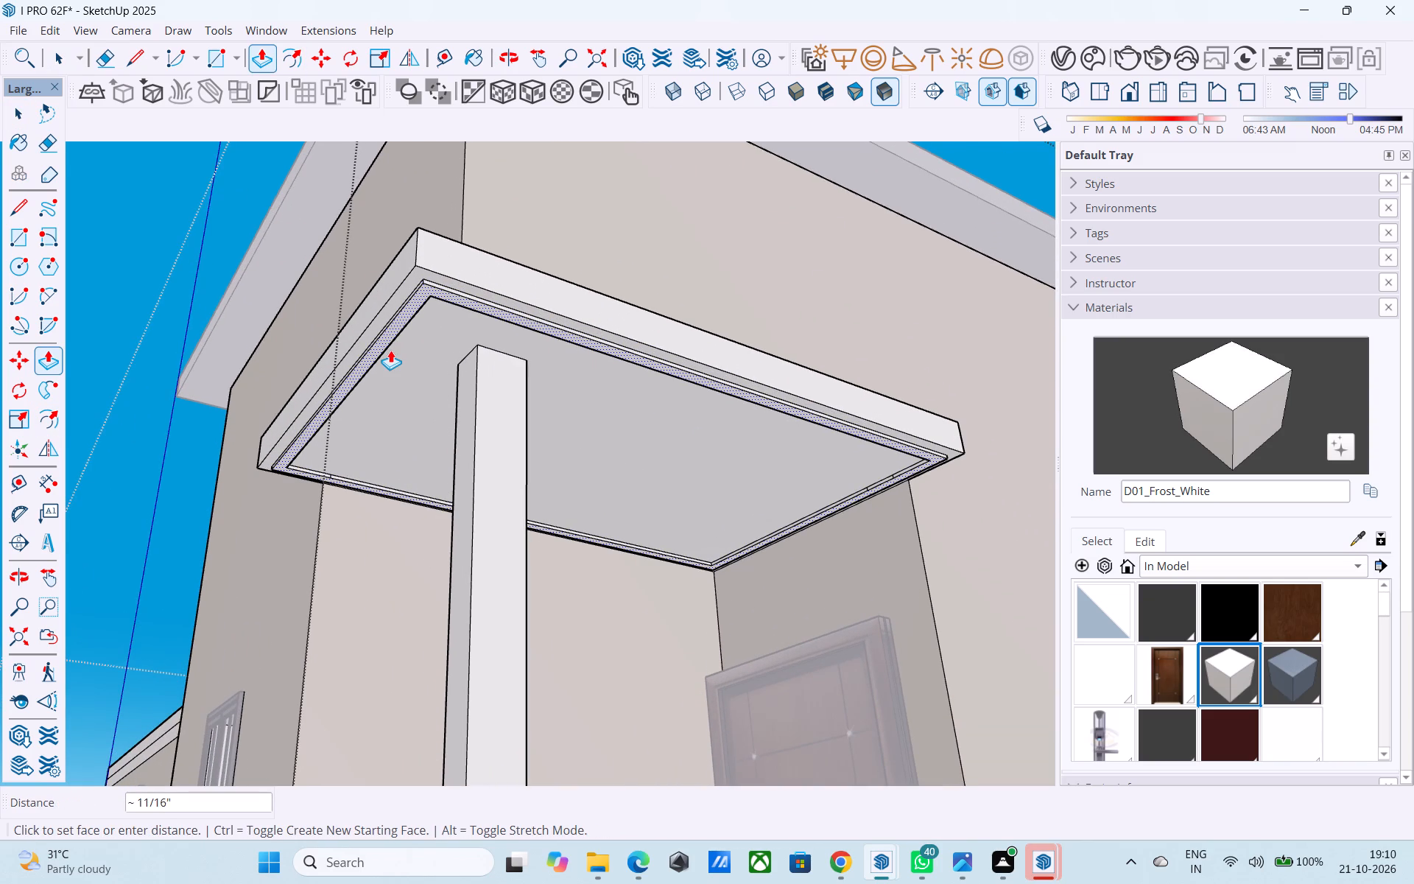
type("2\"")
key("Return")
double_click(409, 358)
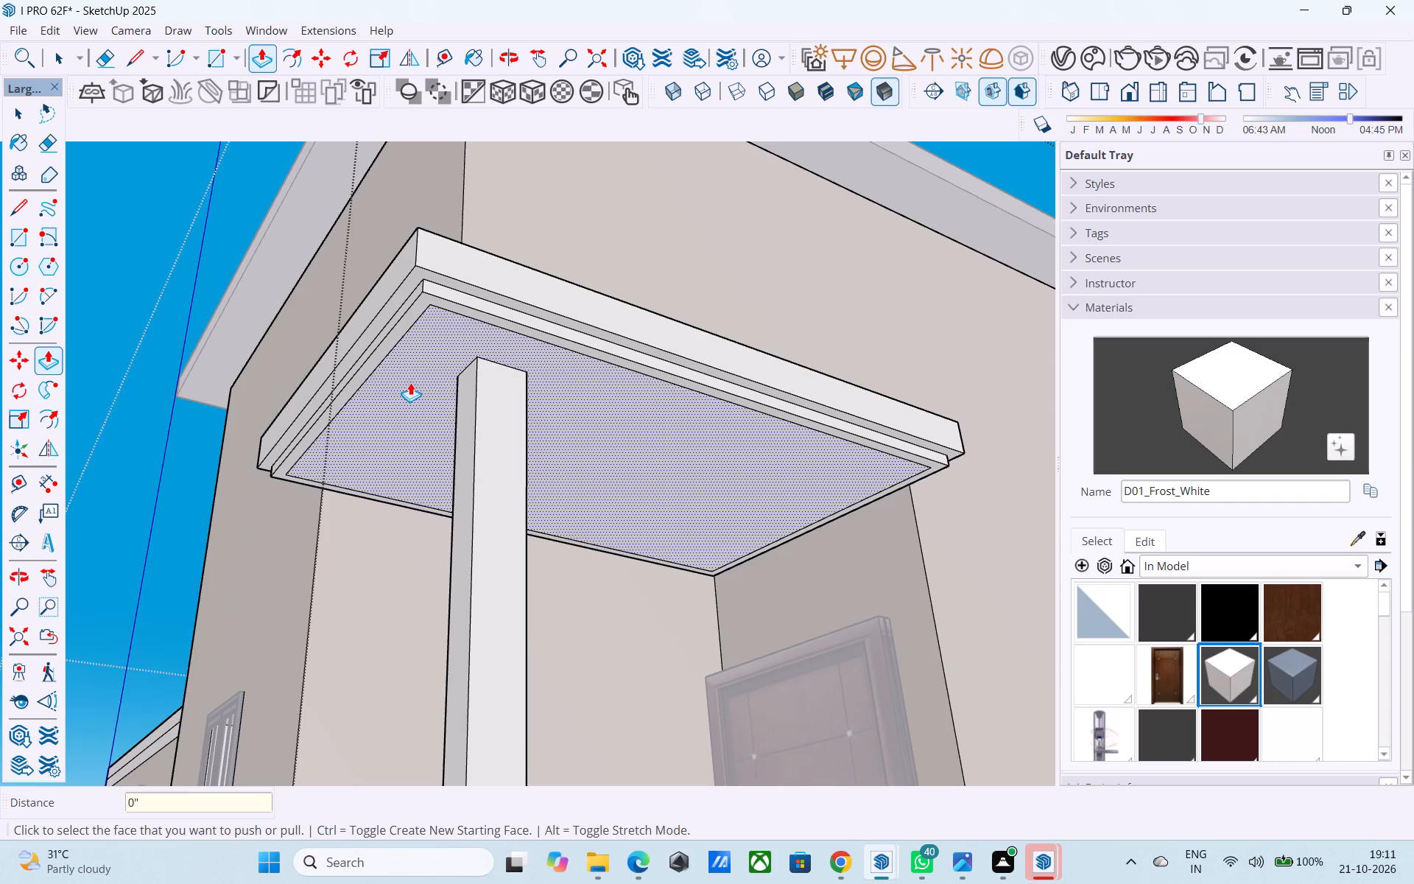
double_click(410, 382)
scroll(410, 340, "down", 5)
middle_click_drag(410, 340, 455, 452)
scroll(485, 348, "down", 11)
middle_click_drag(521, 405, 518, 509)
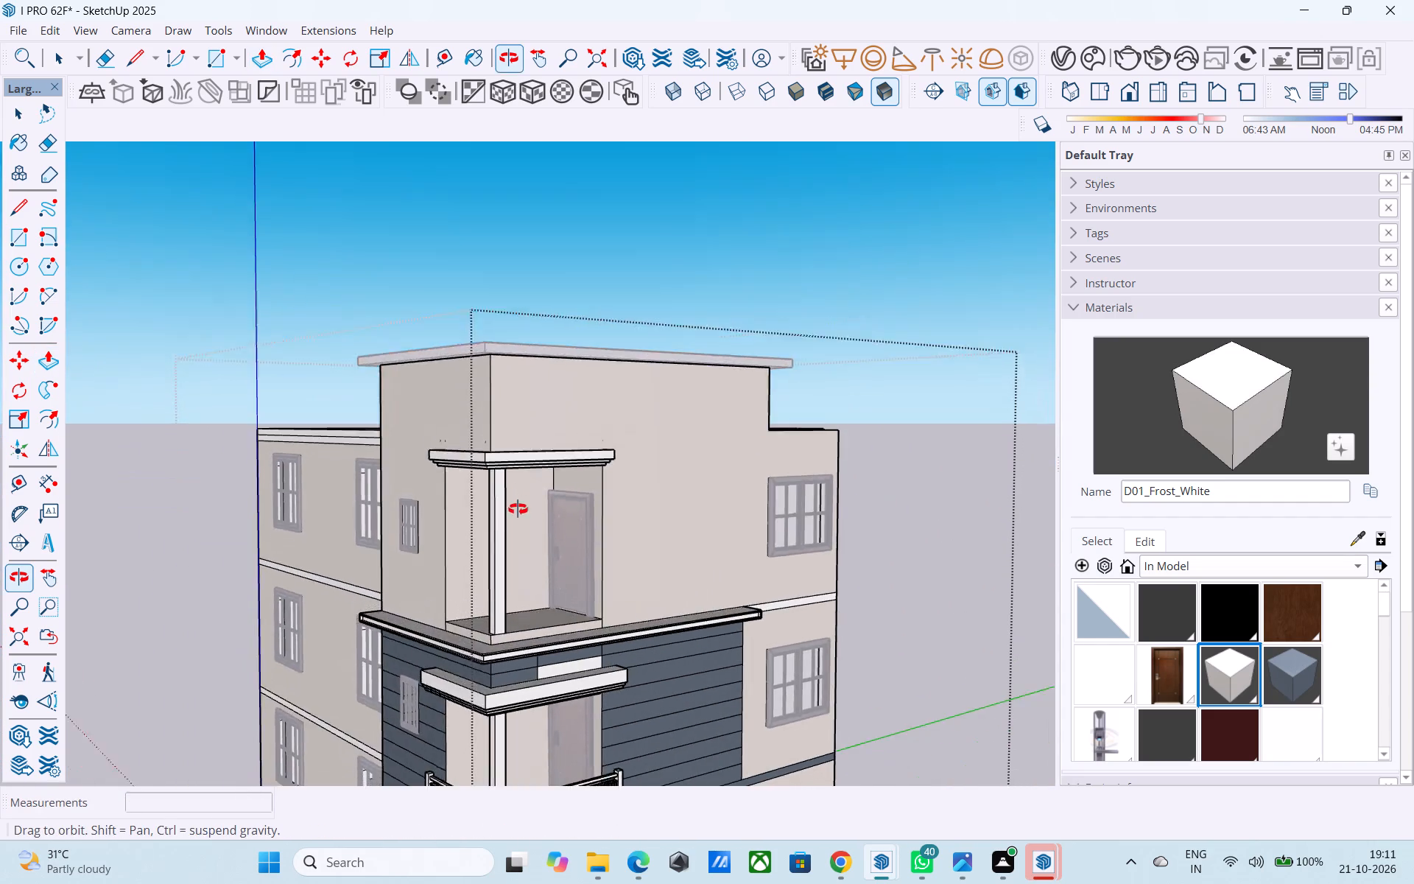
middle_click_drag(518, 509, 518, 511)
scroll(519, 329, "down", 6)
scroll(532, 488, "up", 6)
key("space")
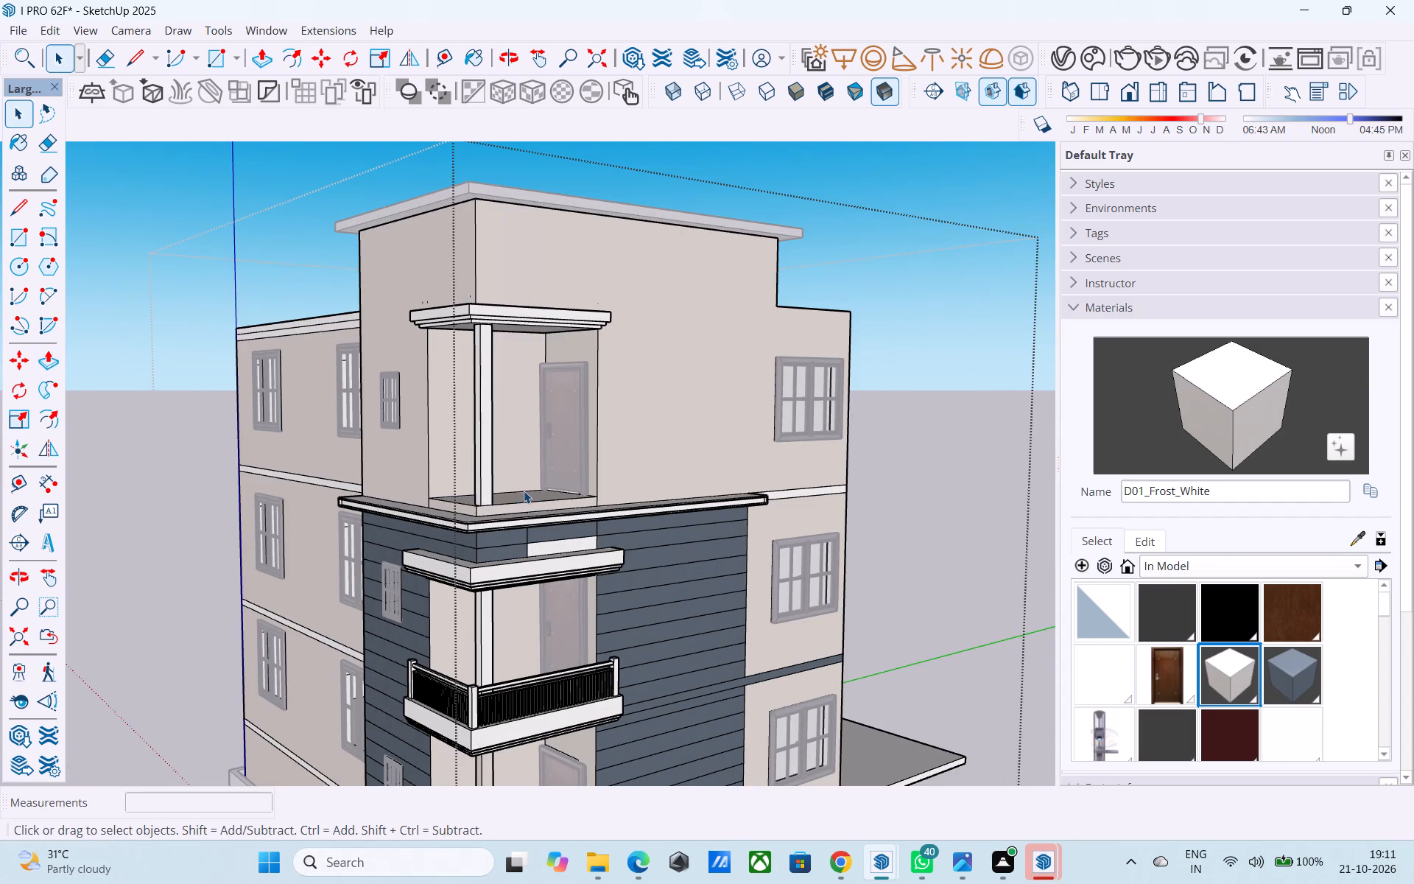
key("ctrl+s")
key("space")
Leave the group being edited and examine the building's exterior from the balcony corner around to the terrace side.
scroll(486, 413, "down", 2)
middle_click_drag(486, 415, 535, 306)
scroll(535, 306, "down", 4)
middle_click_drag(535, 356, 535, 385)
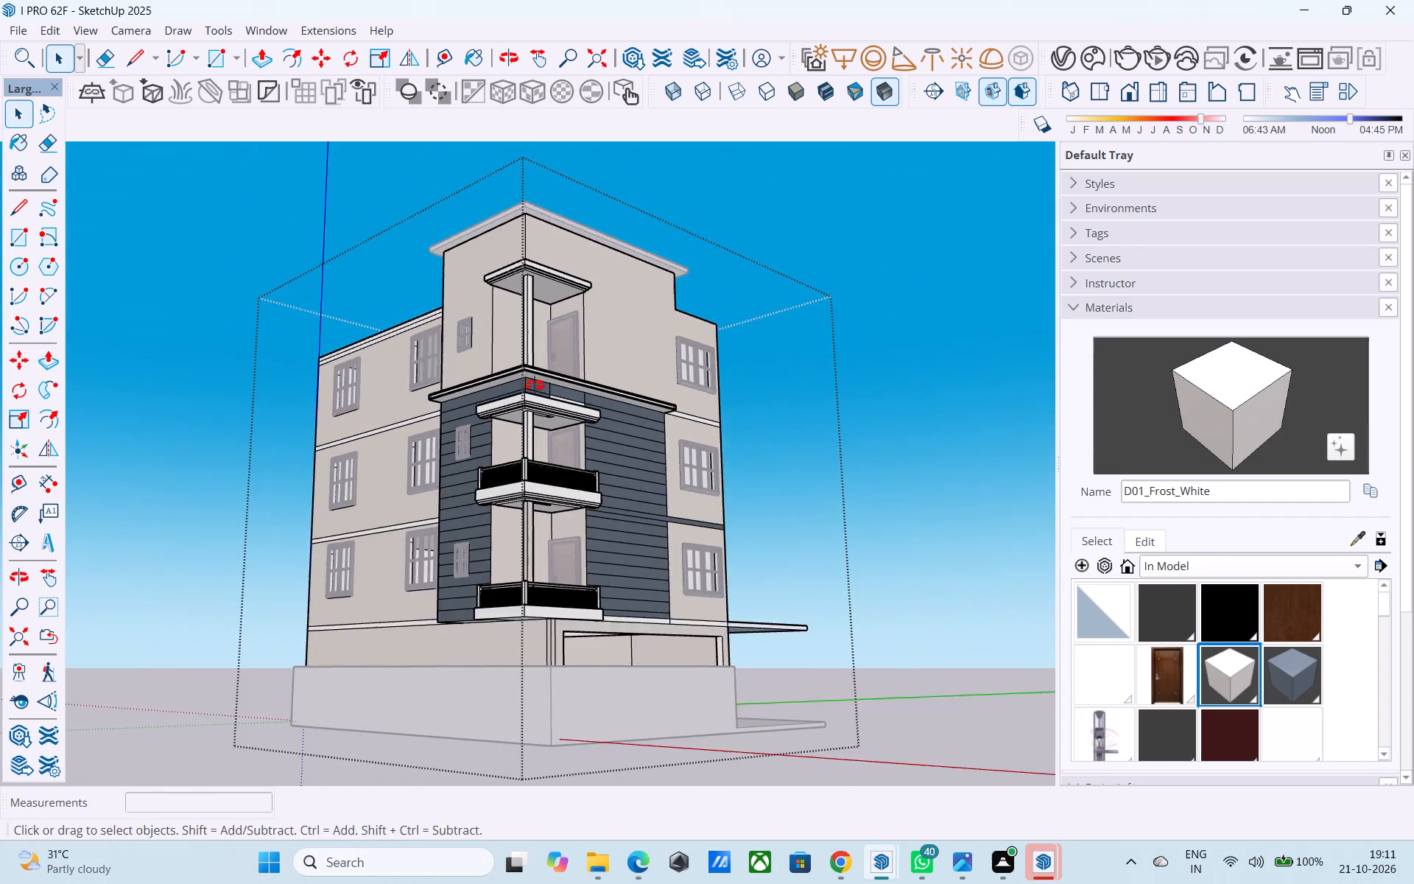
middle_click_drag(535, 385, 528, 541)
left_click(845, 365)
left_click(857, 362)
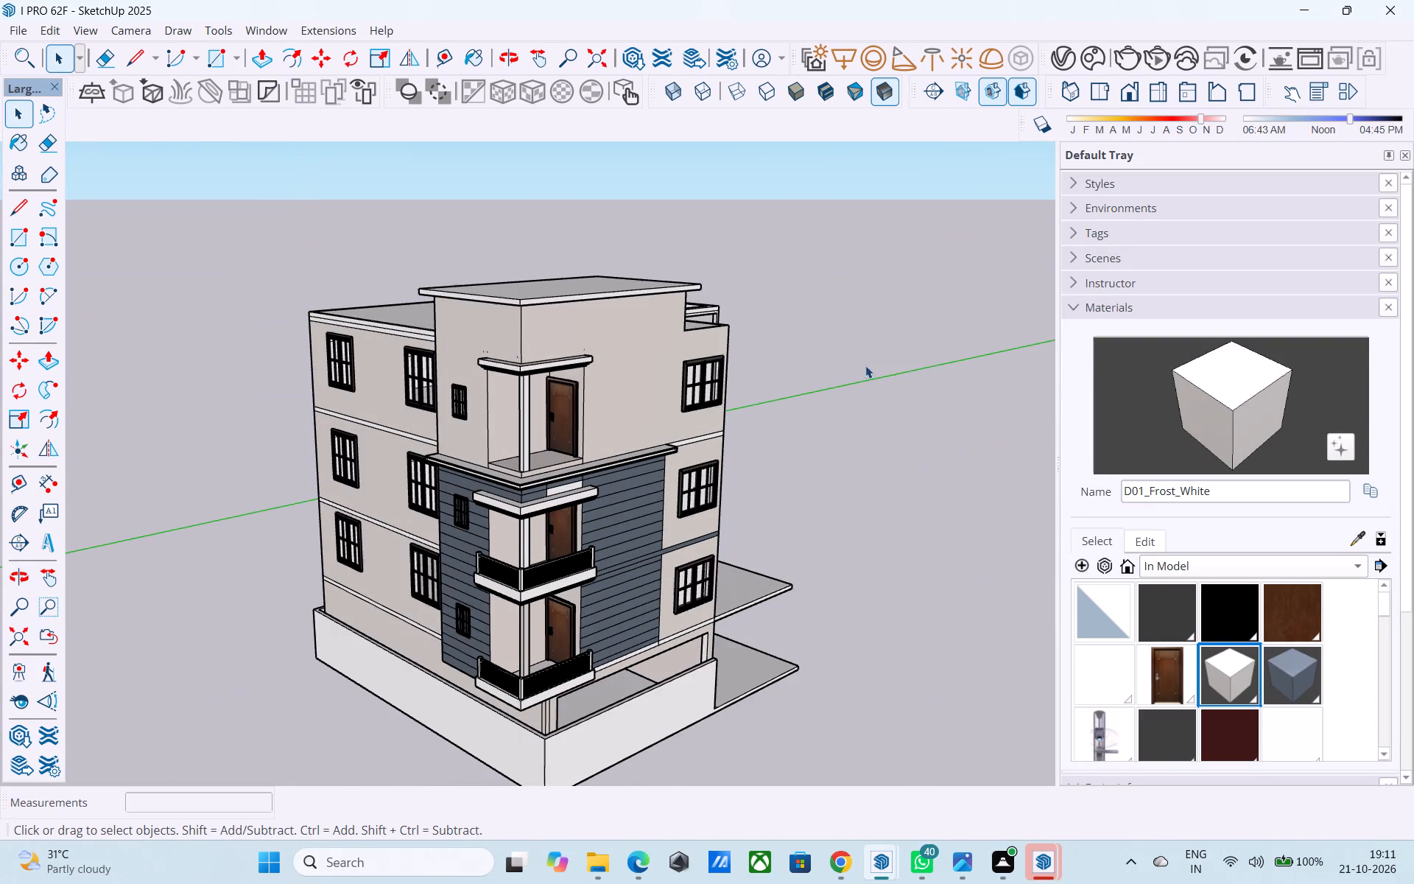
middle_click_drag(742, 424, 749, 381)
middle_click_drag(748, 381, 457, 376)
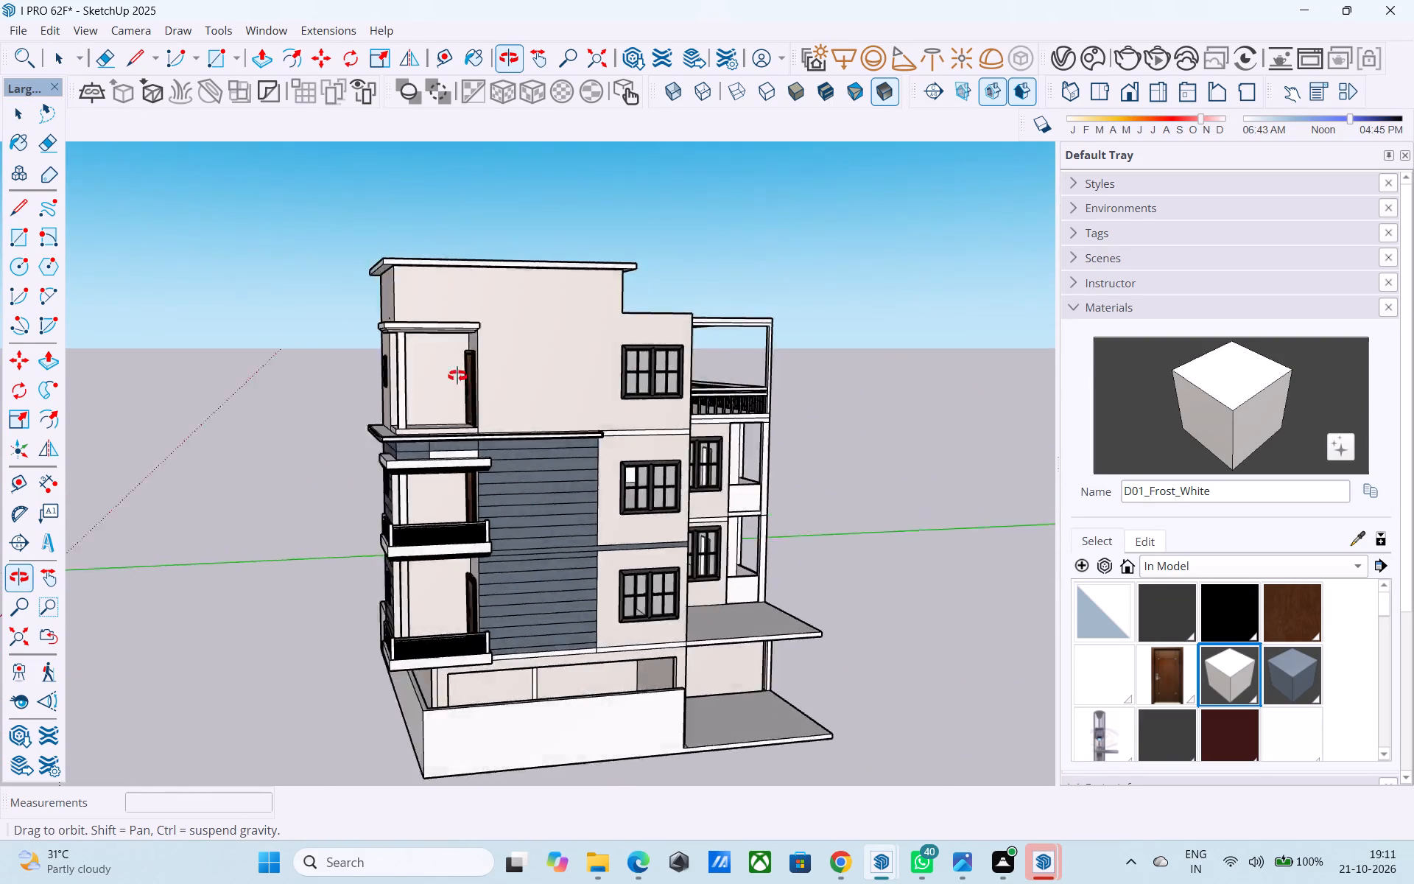
middle_click_drag(457, 376, 292, 399)
middle_click_drag(581, 256, 467, 277)
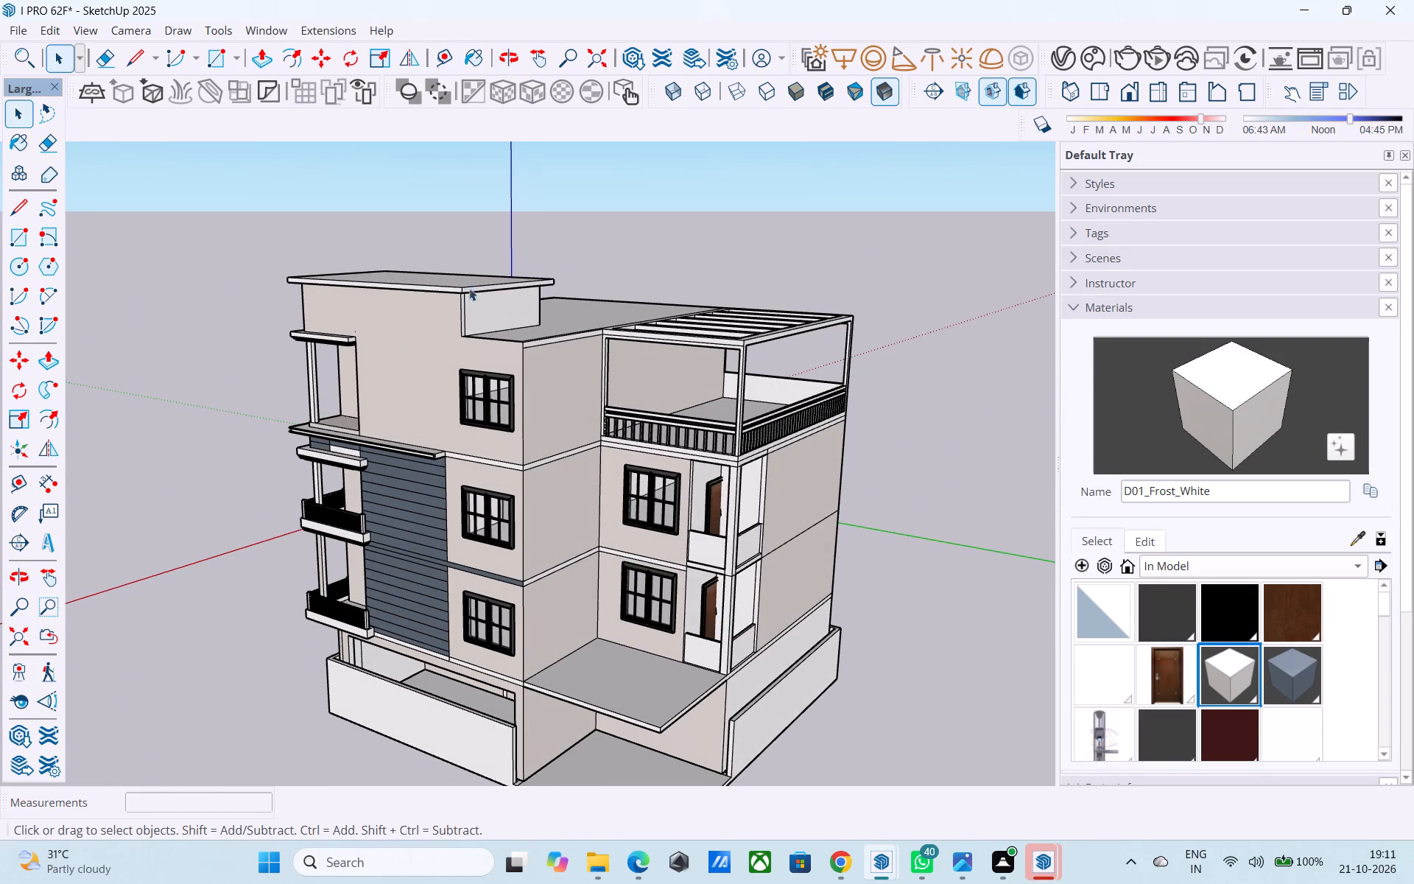
Draw a square about 4" by 4" on the raised roof slab's side edge facing the lower roof, near the front wall.
middle_click_drag(469, 290, 503, 318)
scroll(503, 318, "up", 11)
middle_click_drag(465, 298, 469, 308)
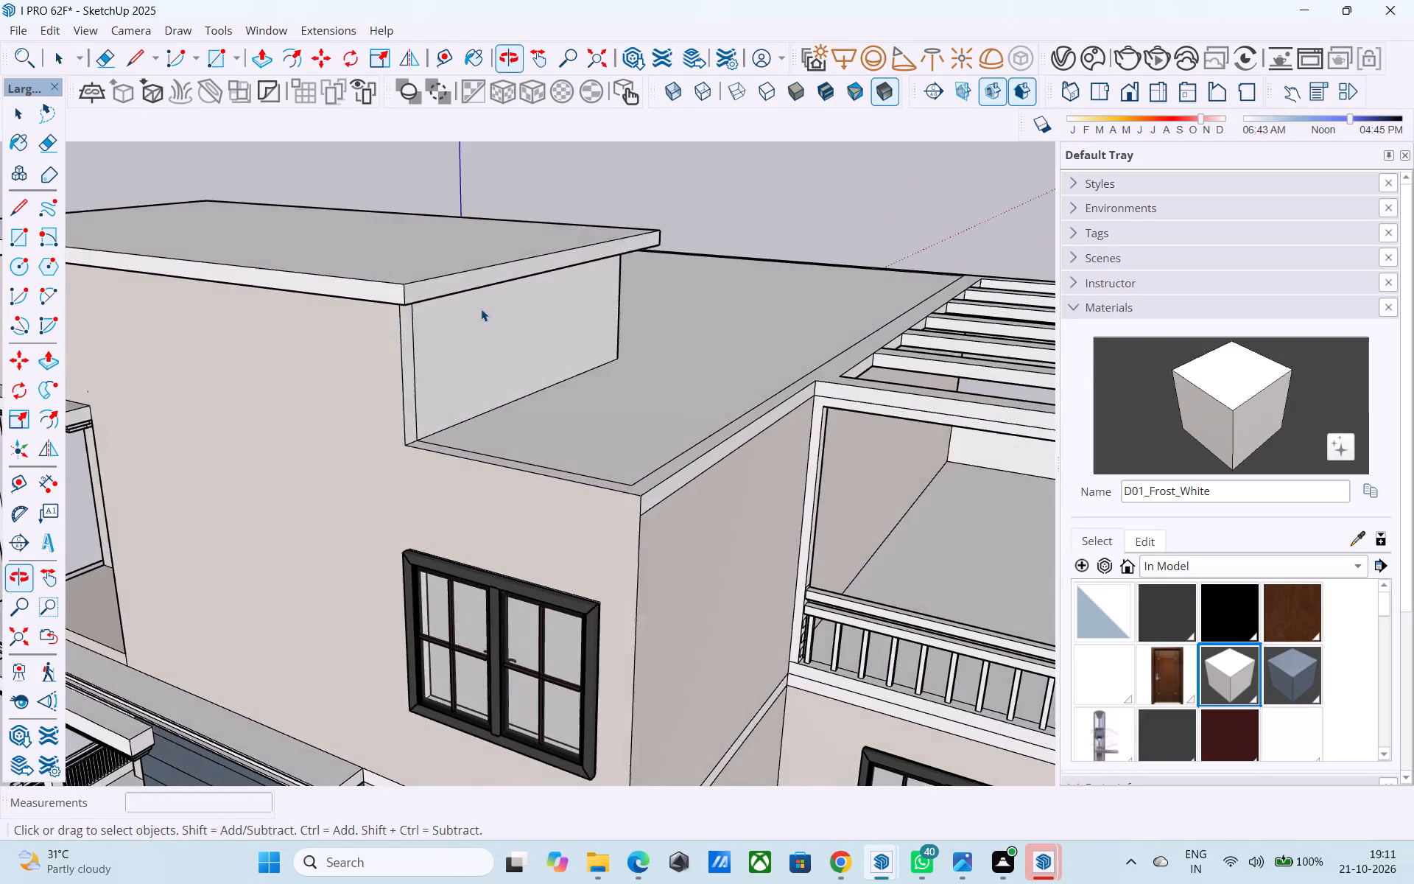
scroll(481, 310, "down", 1)
middle_click_drag(493, 321, 652, 295)
scroll(630, 306, "down", 1)
middle_click_drag(604, 311, 412, 340)
scroll(470, 273, "up", 1)
middle_click_drag(469, 273, 417, 295)
scroll(415, 309, "up", 3)
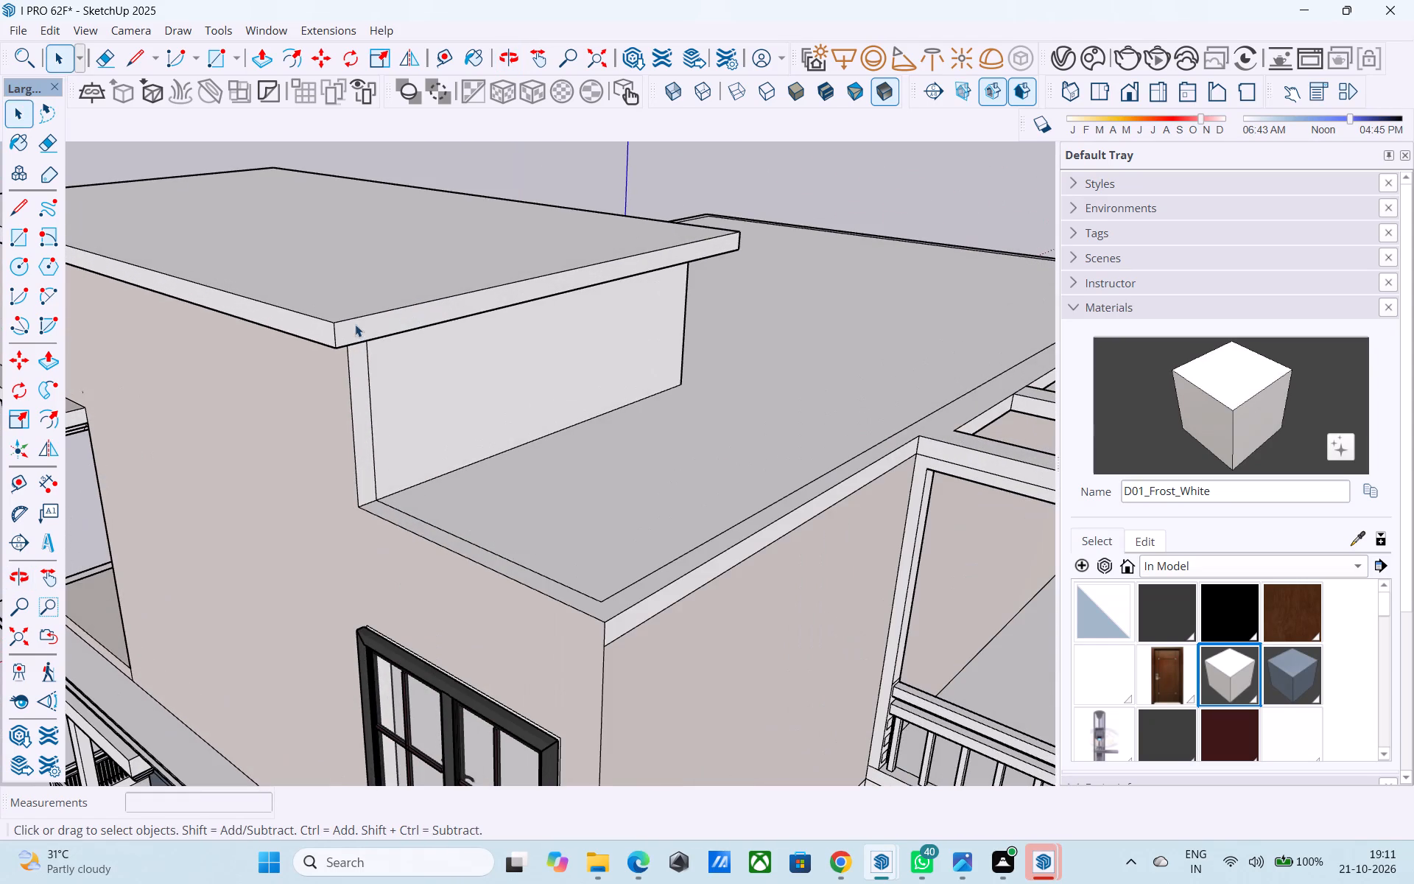
left_click(355, 324)
scroll(362, 331, "up", 4)
key("r")
left_click(357, 324)
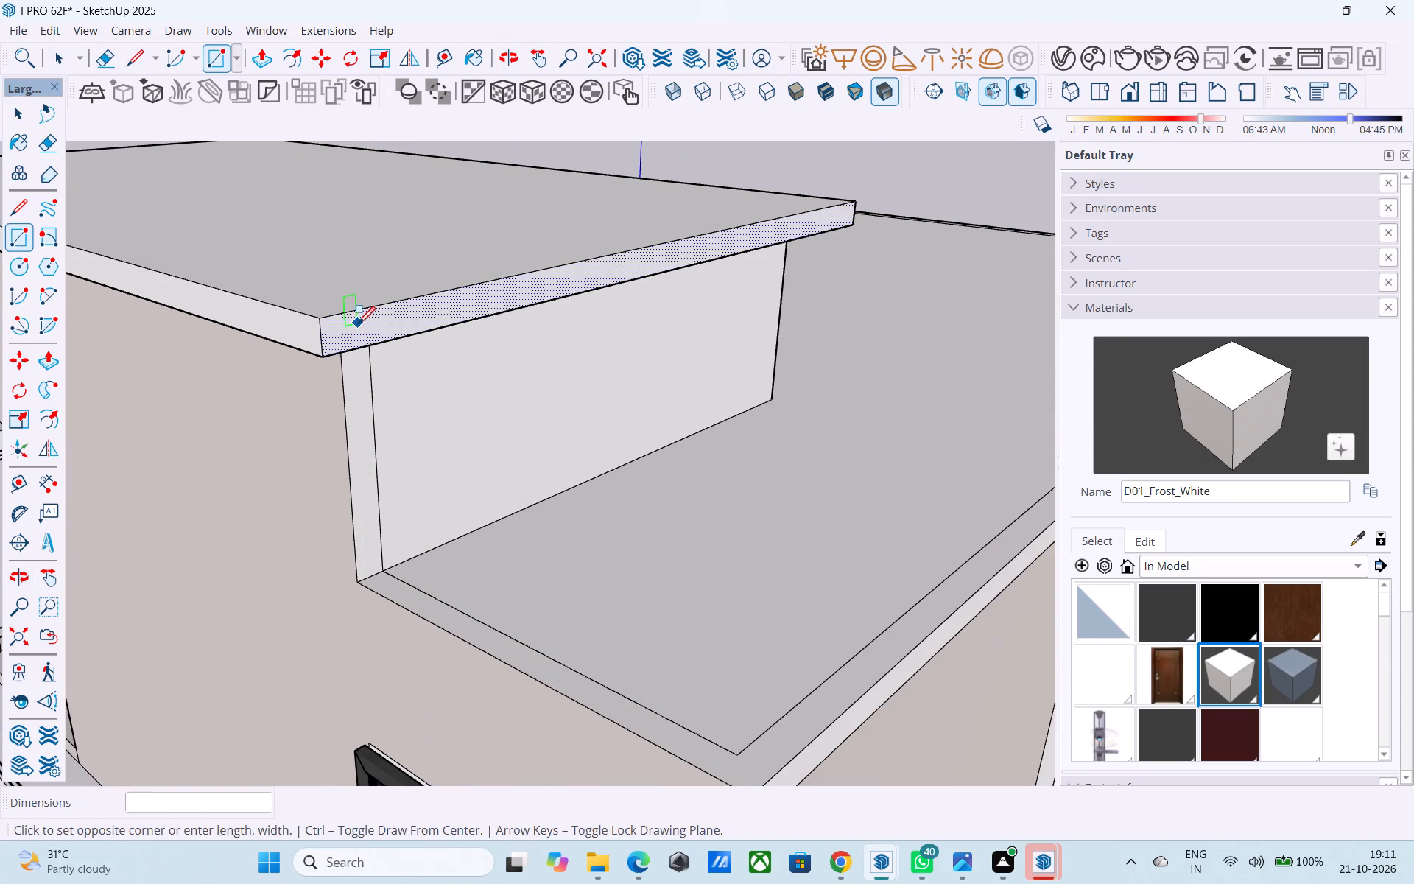
scroll(379, 335, "up", 3)
left_click(381, 345)
key("space")
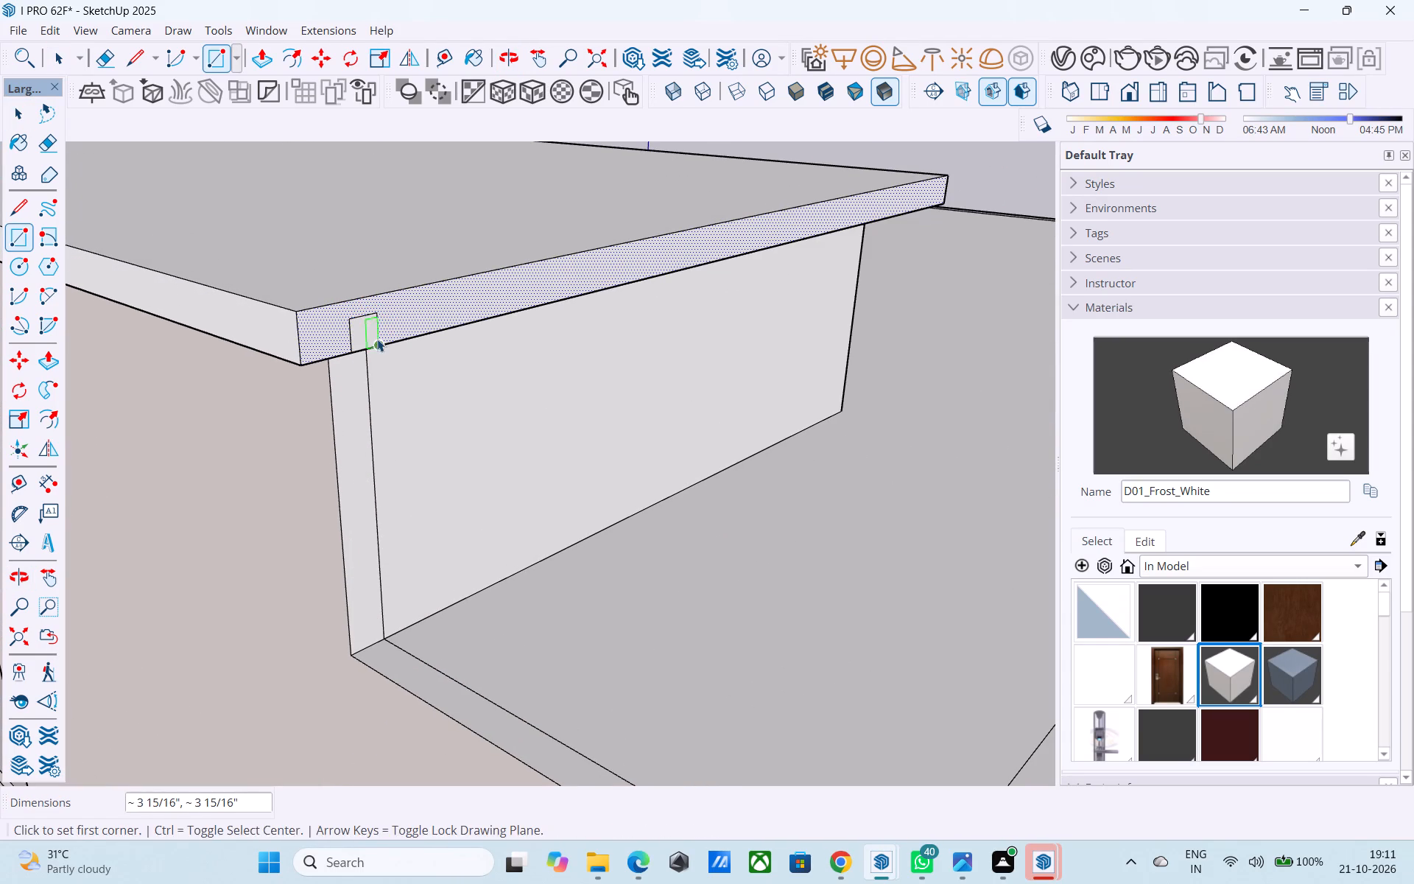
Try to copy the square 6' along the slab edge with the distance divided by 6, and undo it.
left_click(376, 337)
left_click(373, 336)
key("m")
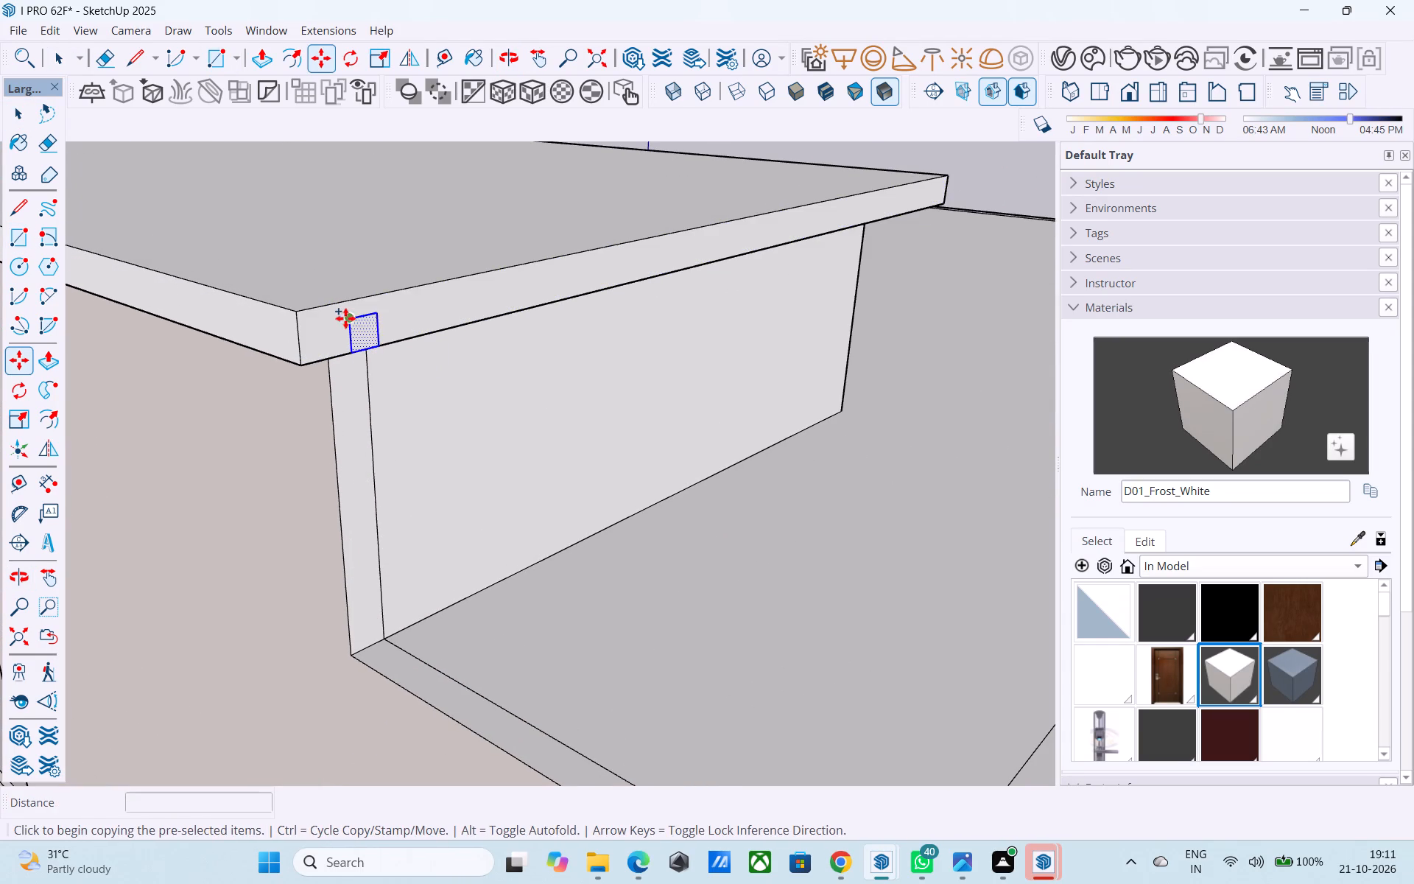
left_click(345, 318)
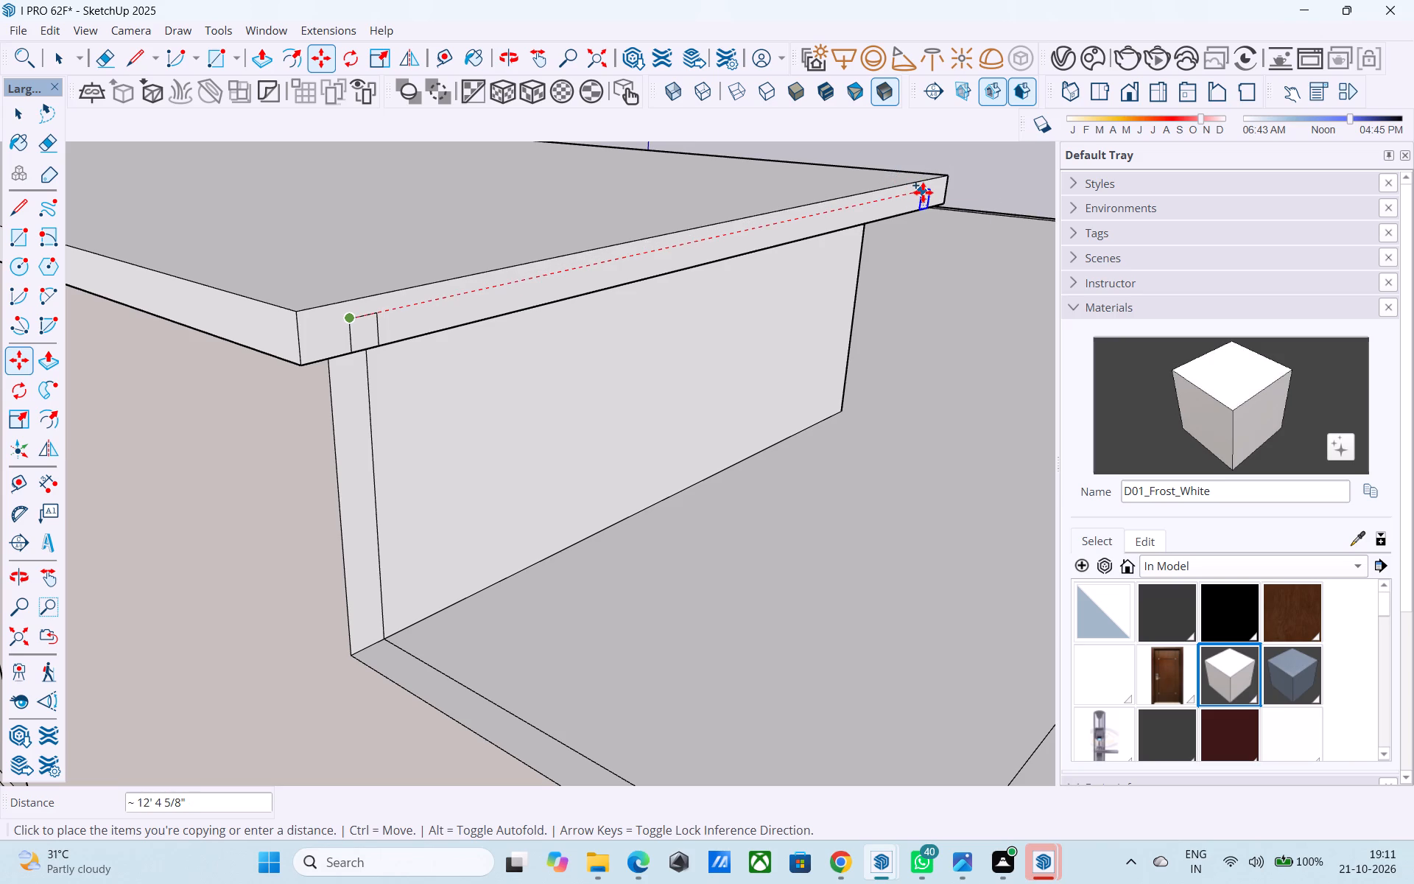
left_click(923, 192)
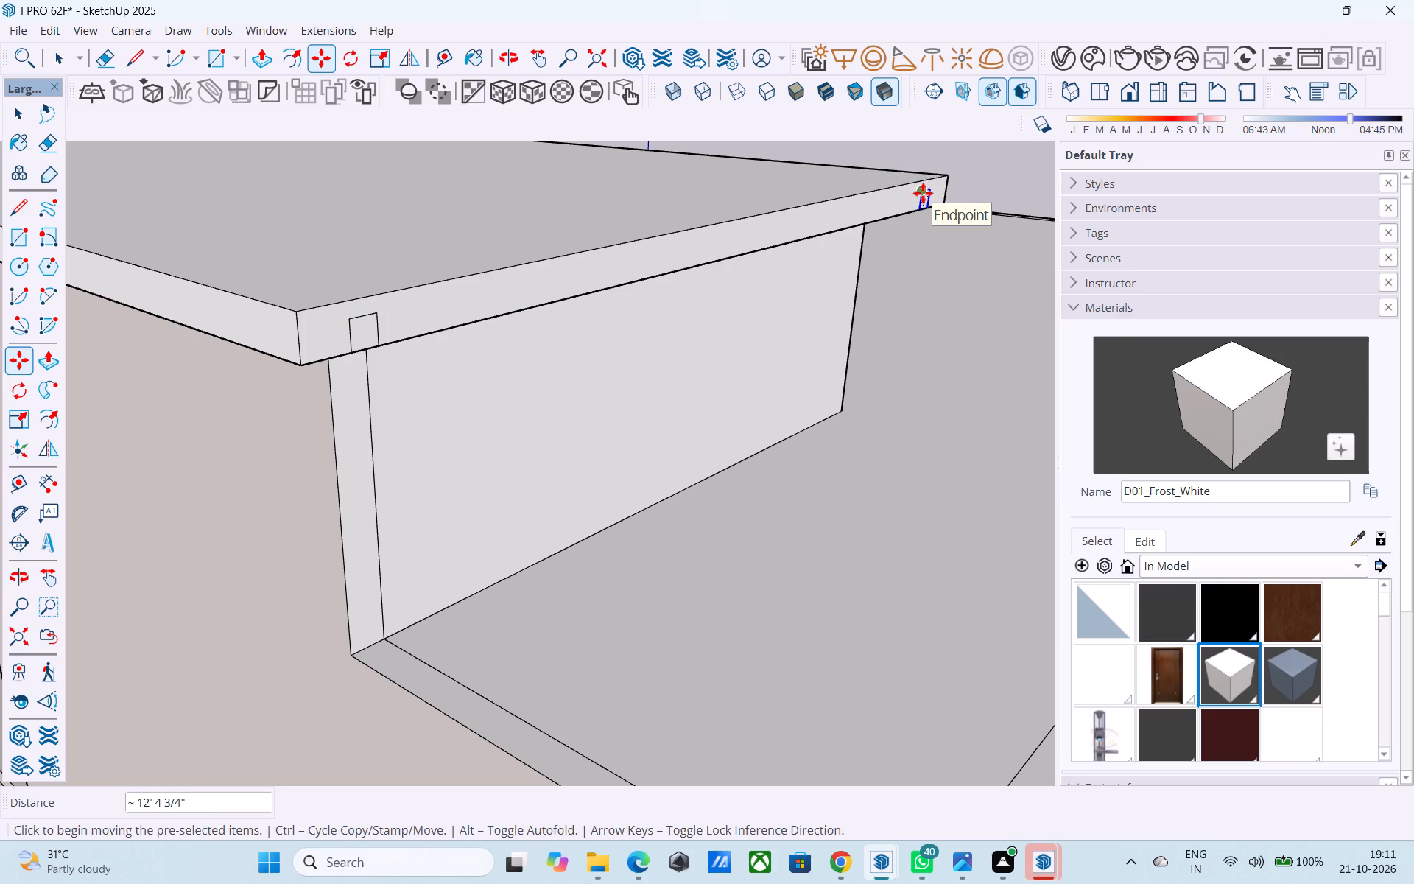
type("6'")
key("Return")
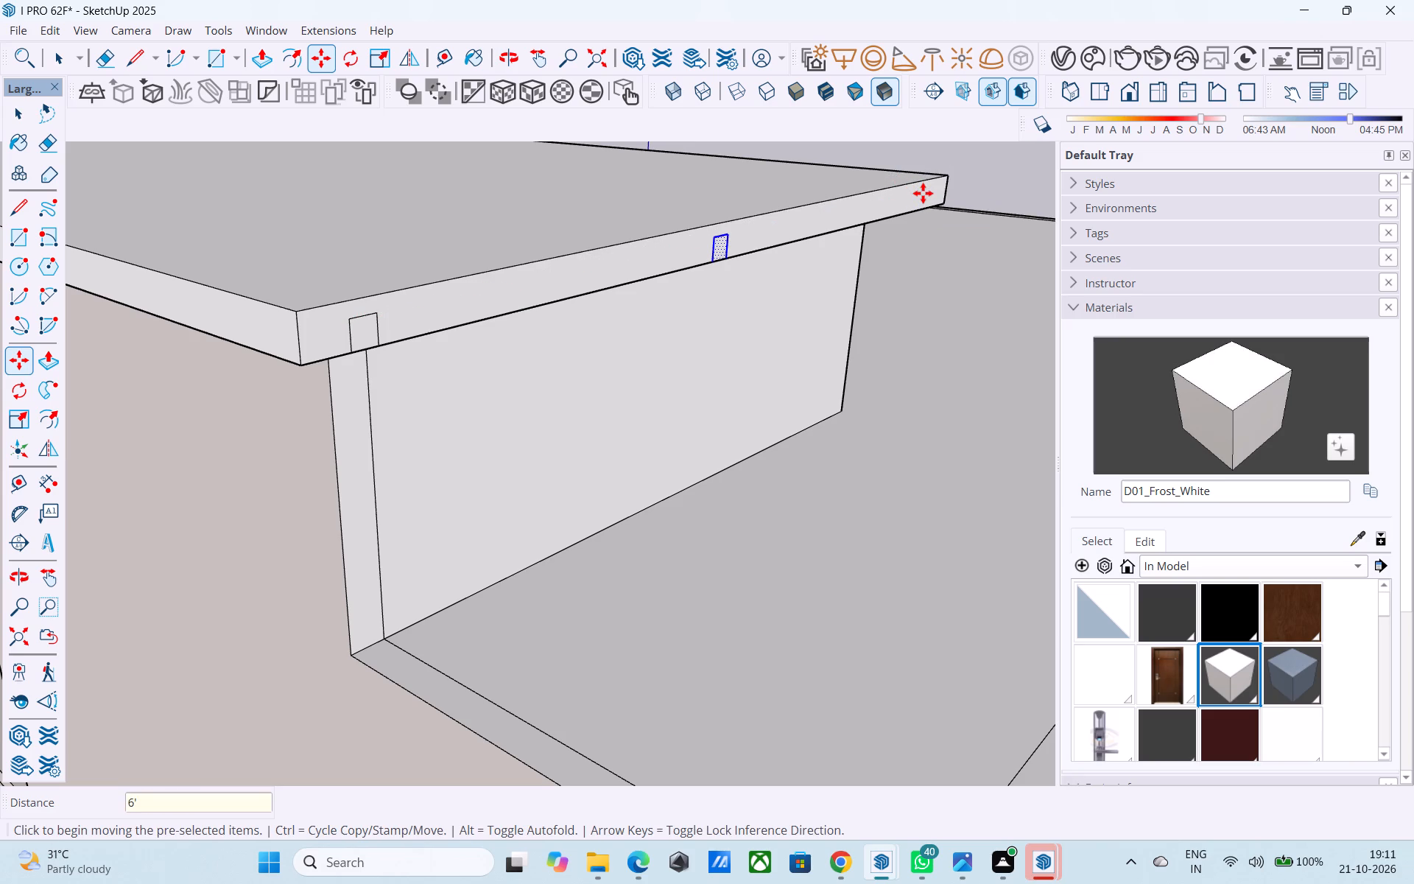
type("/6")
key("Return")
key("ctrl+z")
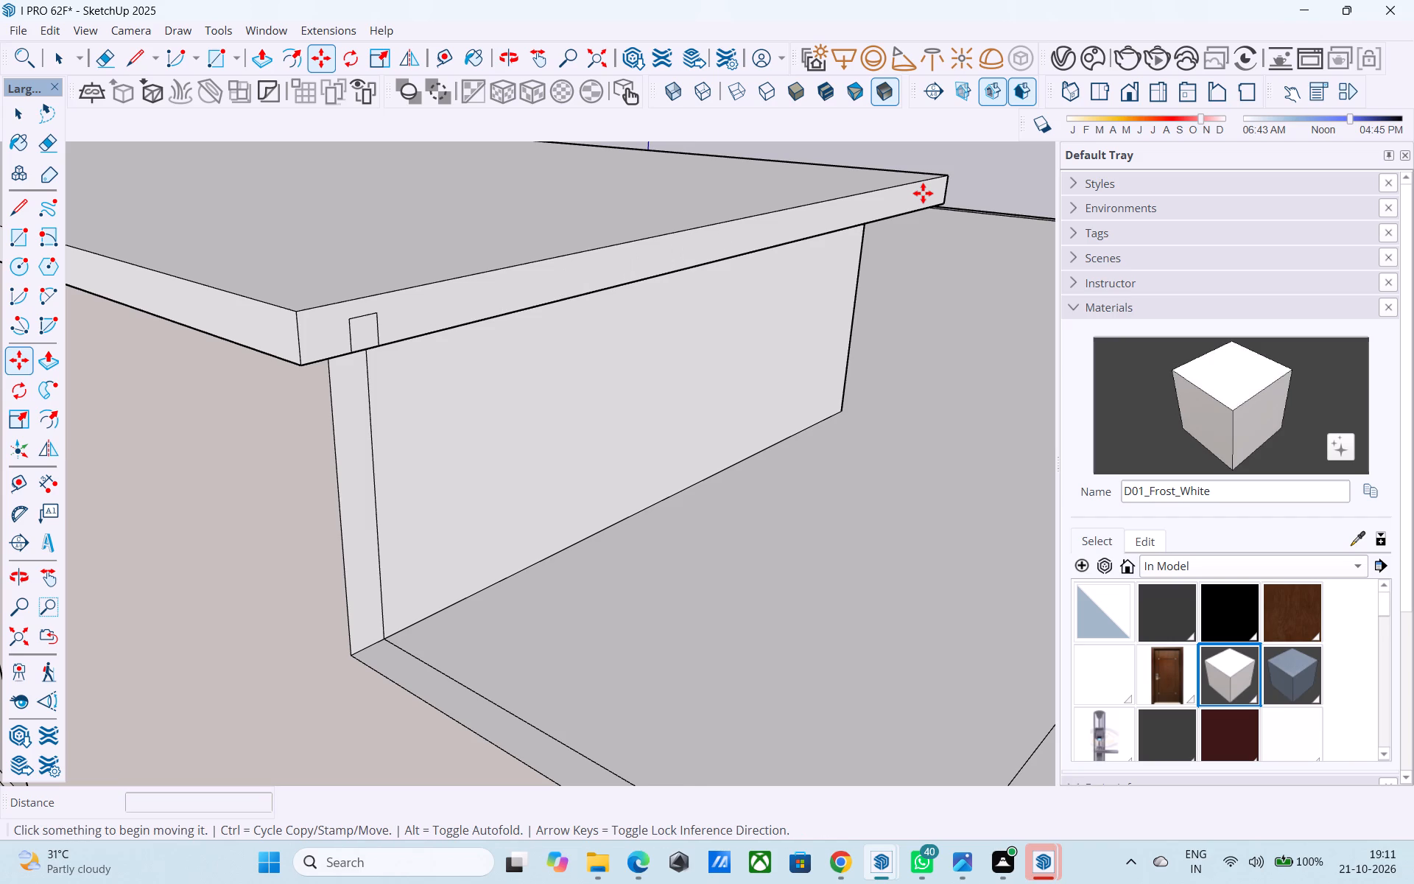
Copy the square about 12' 10" to the slab edge's far end, dividing the distance into 6 equal spaces.
key("space")
left_click(374, 331)
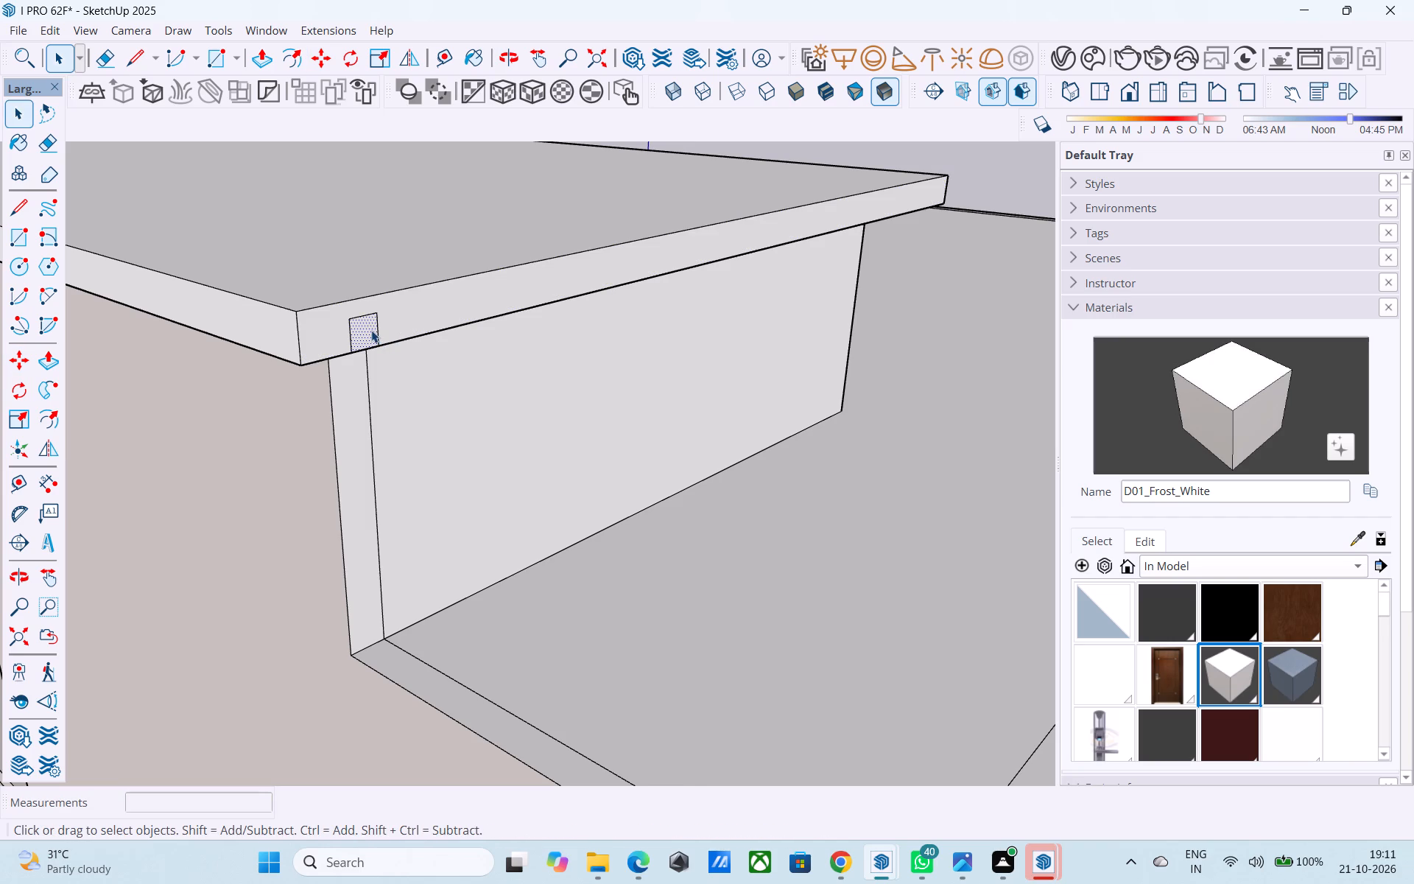
key("m")
left_click(355, 322)
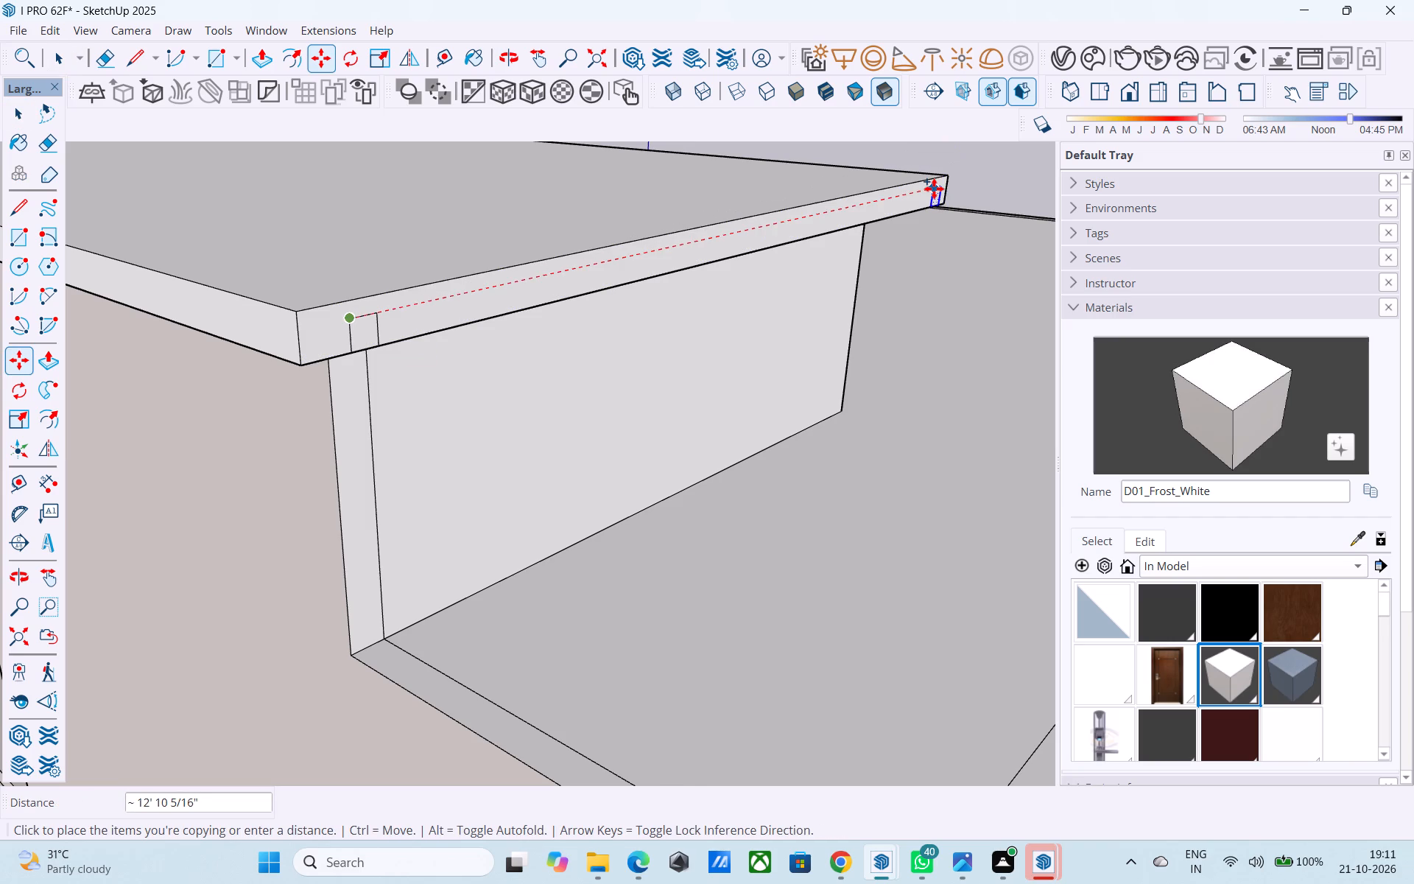
left_click(934, 189)
type("/6")
key("Return")
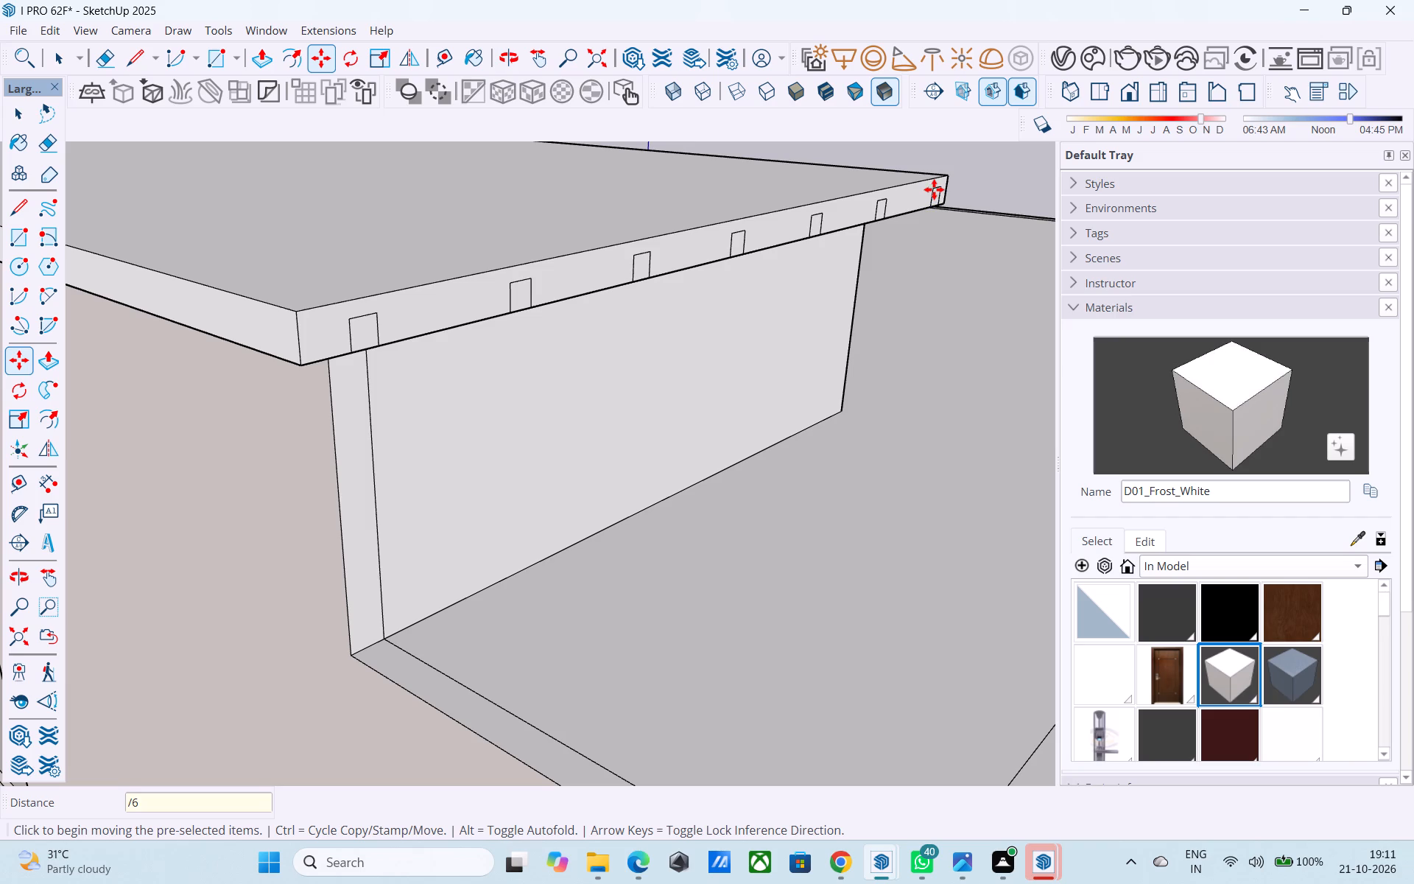
Extrude the first square about 7' 10" into a beam reaching the lower roof's outer edge.
scroll(583, 273, "up", 1)
key("space")
left_click(340, 336)
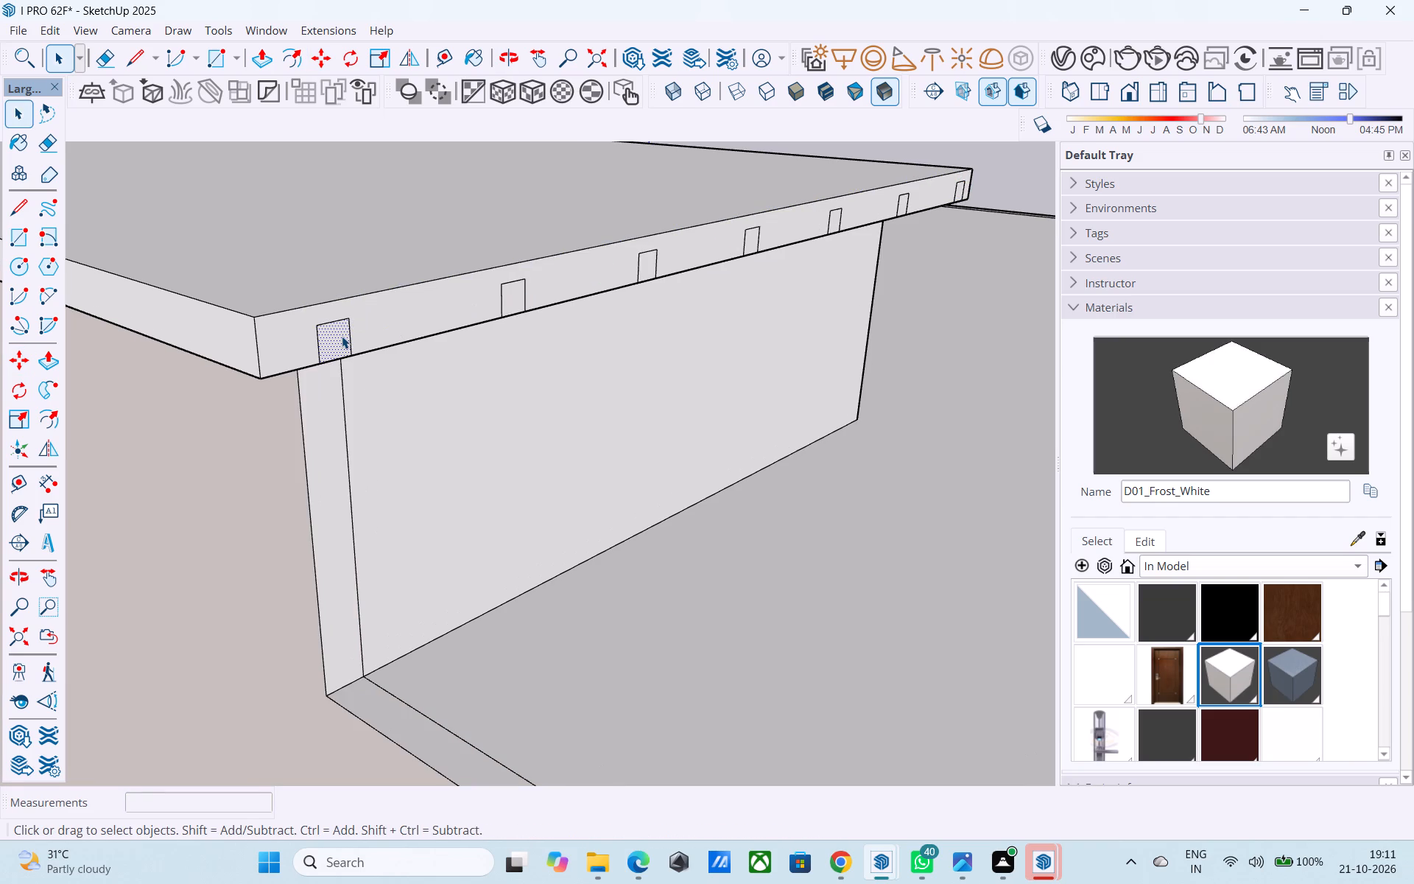
key("p")
left_click(342, 336)
scroll(351, 343, "down", 10)
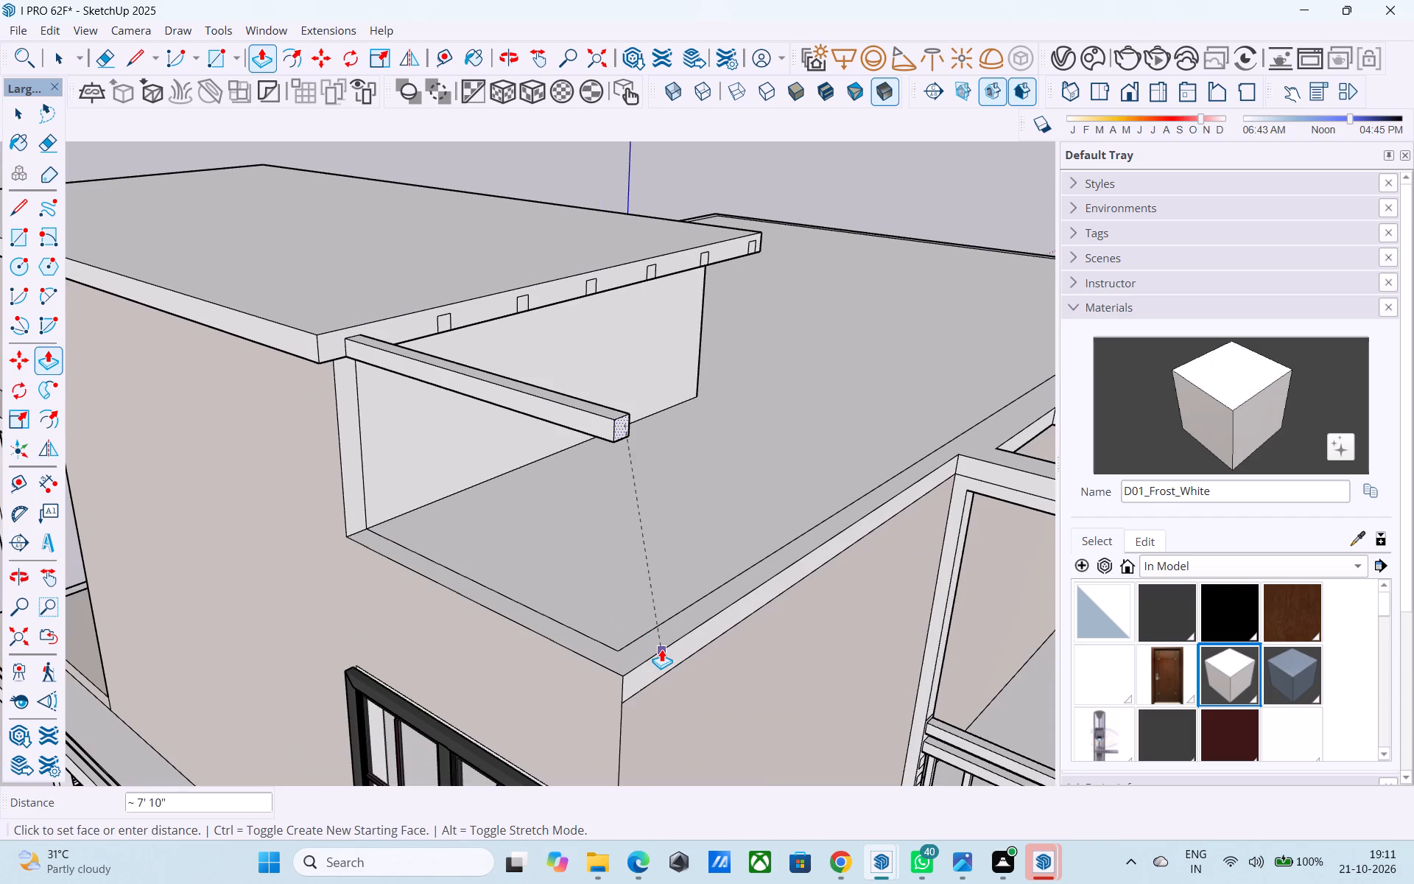
left_click(661, 649)
Extrude the six remaining squares on the raised roof slab's edge by the same 7' 10" to form matching pergola beams.
middle_click_drag(697, 583, 566, 556)
scroll(405, 301, "up", 4)
key("space")
left_click(428, 309)
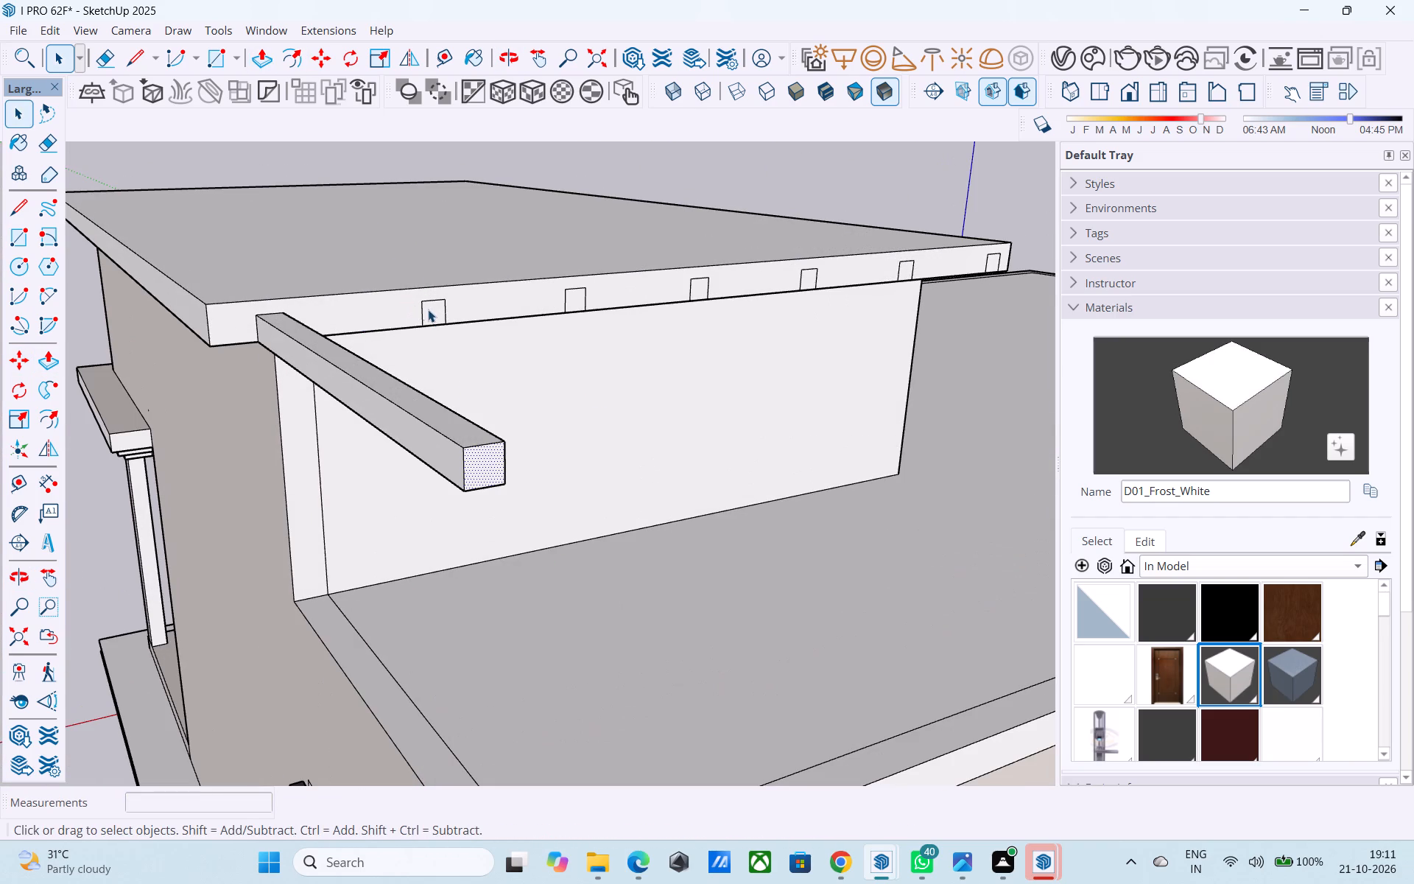
key("p")
double_click(428, 309)
double_click(576, 298)
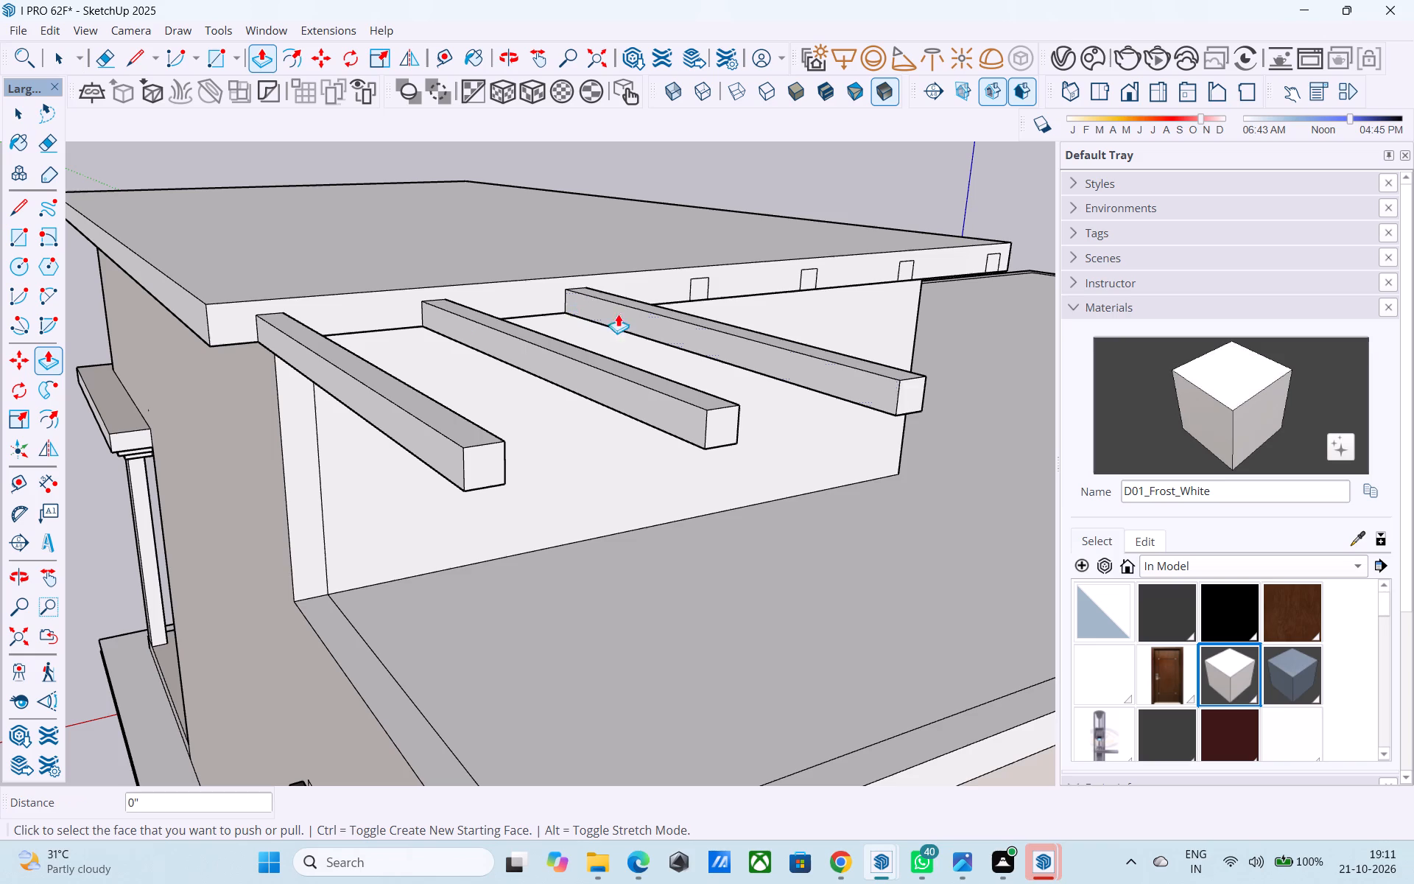
double_click(695, 284)
double_click(815, 270)
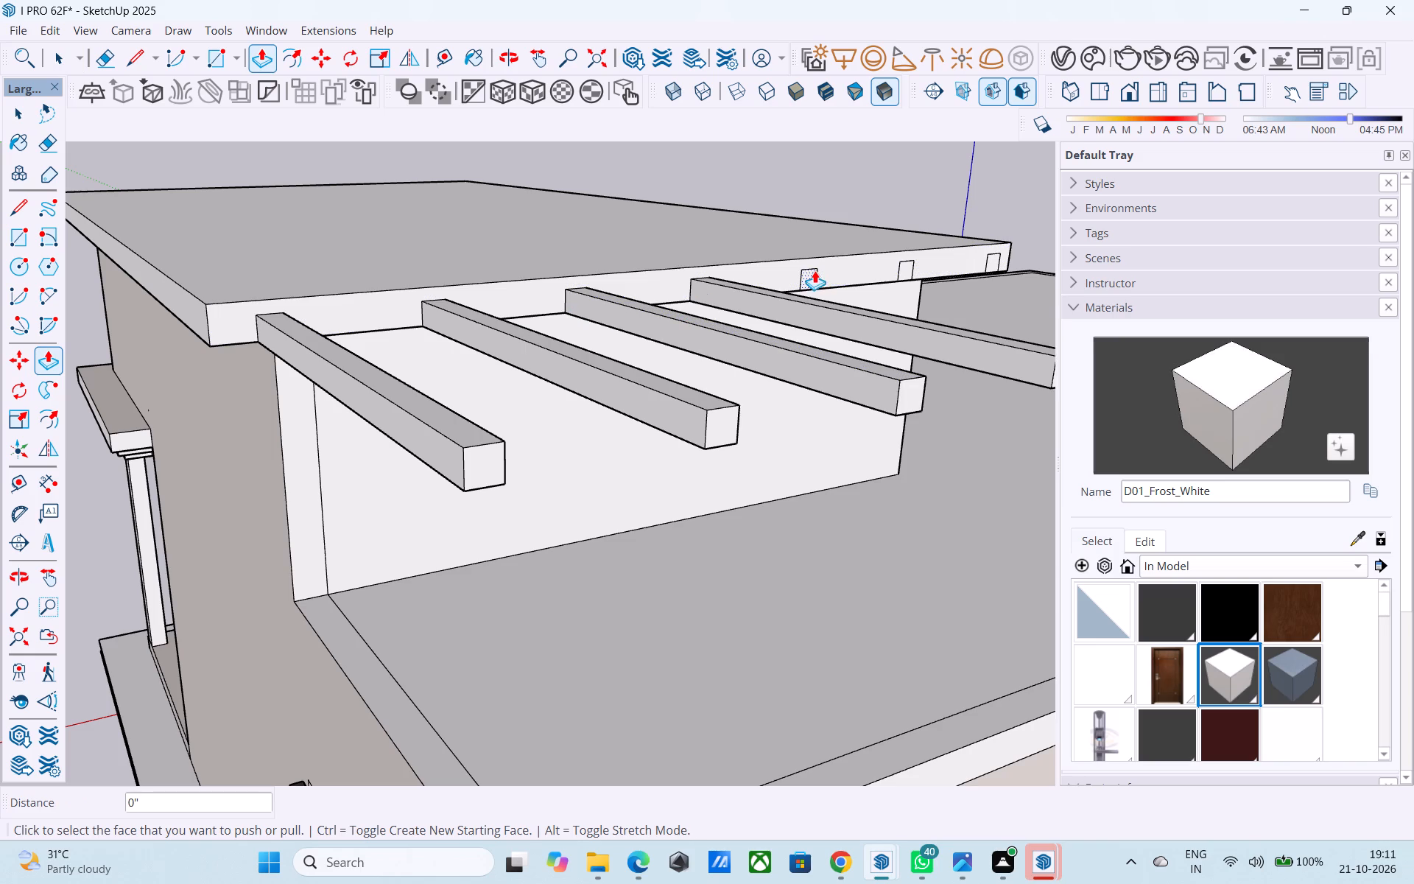
double_click(909, 275)
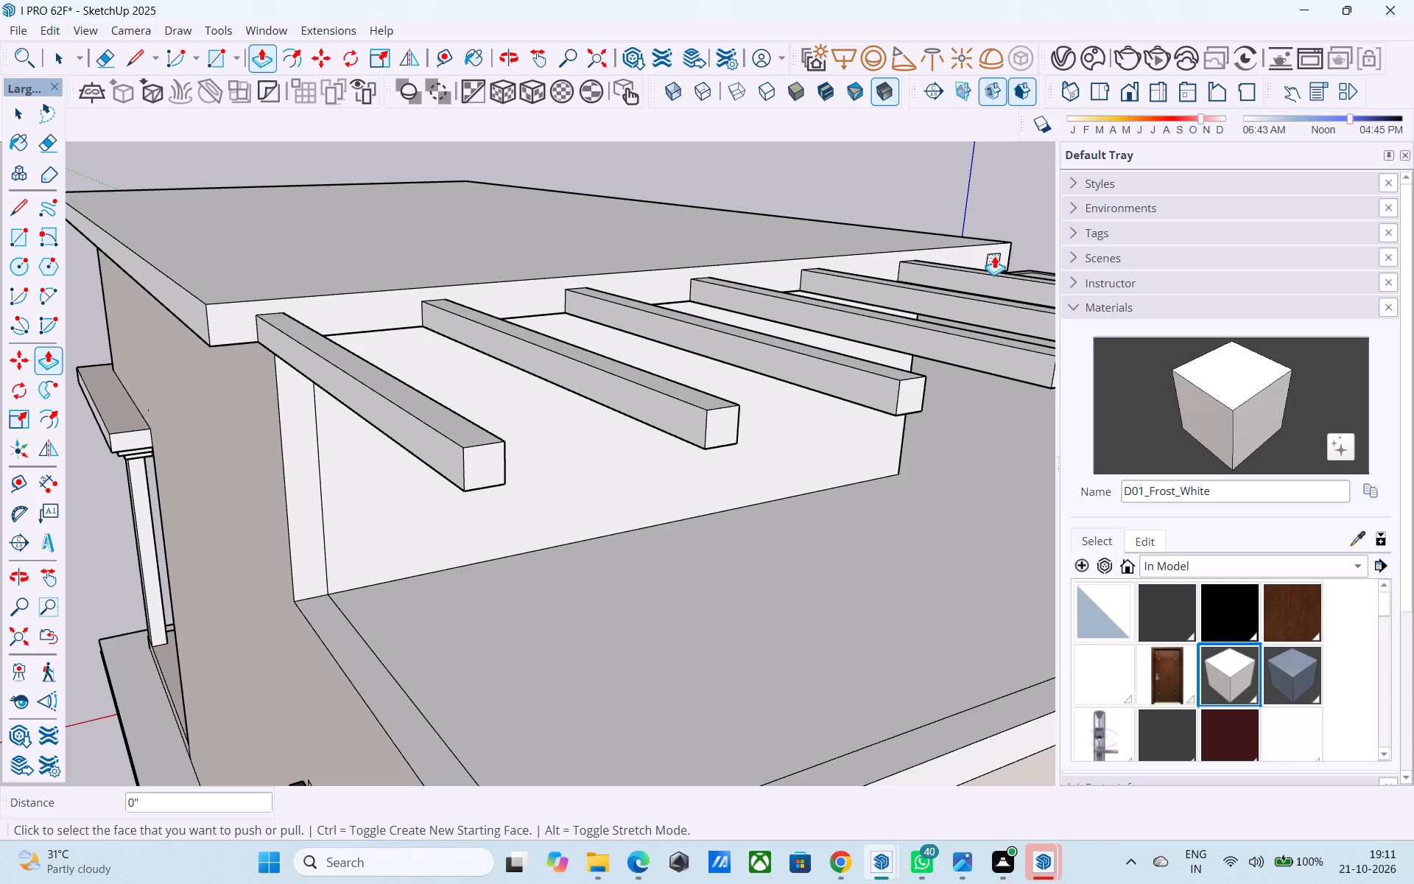
double_click(994, 256)
key("space")
Mark 4" from the outer end along the first beam's lower edge and draw a line across its underside there.
scroll(639, 396, "down", 1)
middle_click_drag(635, 404, 915, 337)
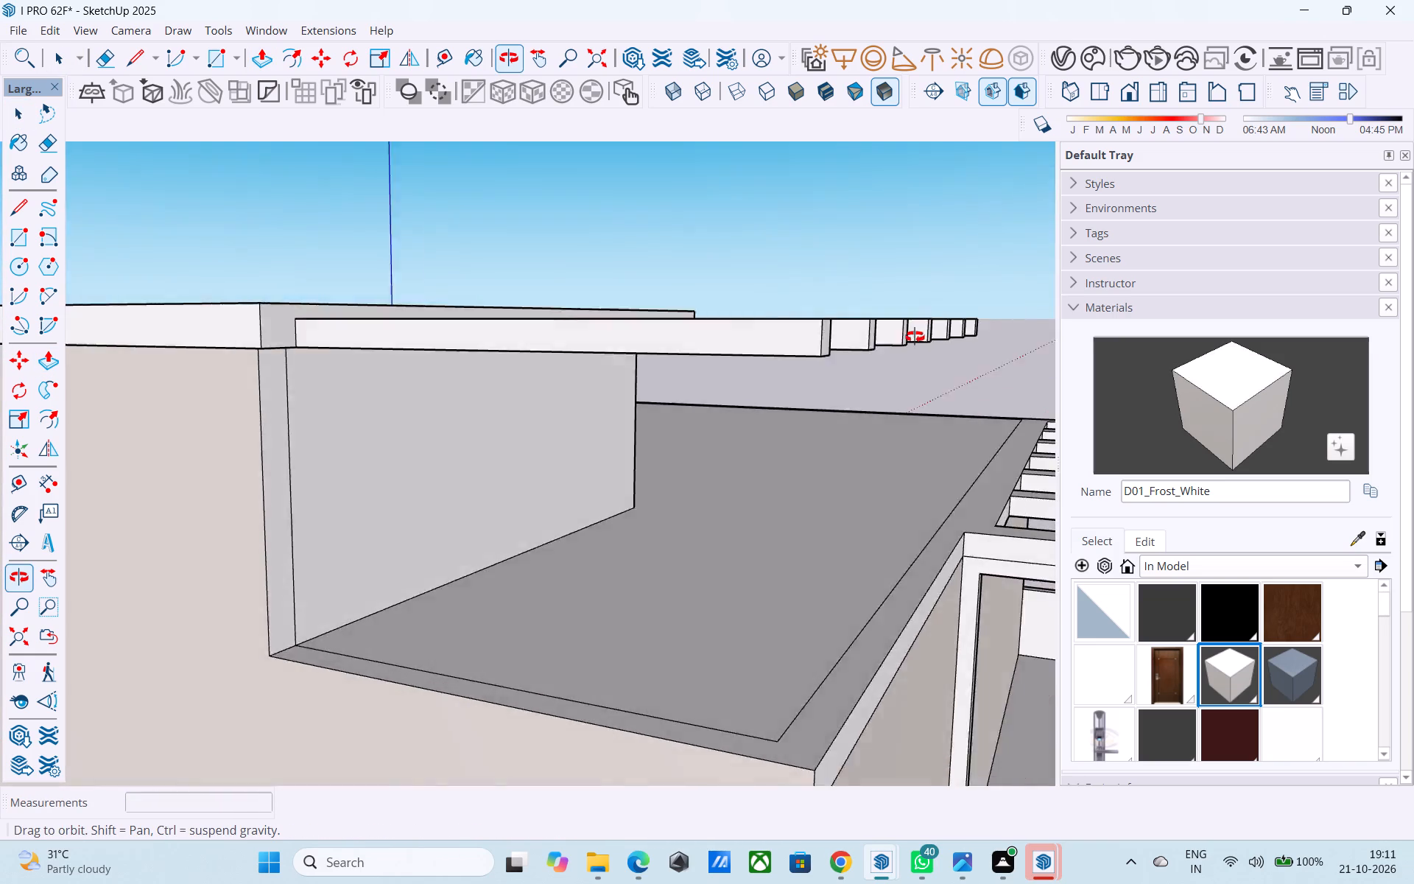
middle_click_drag(915, 337, 919, 337)
middle_click_drag(866, 376, 741, 557, "shift")
scroll(689, 424, "up", 2)
key("l")
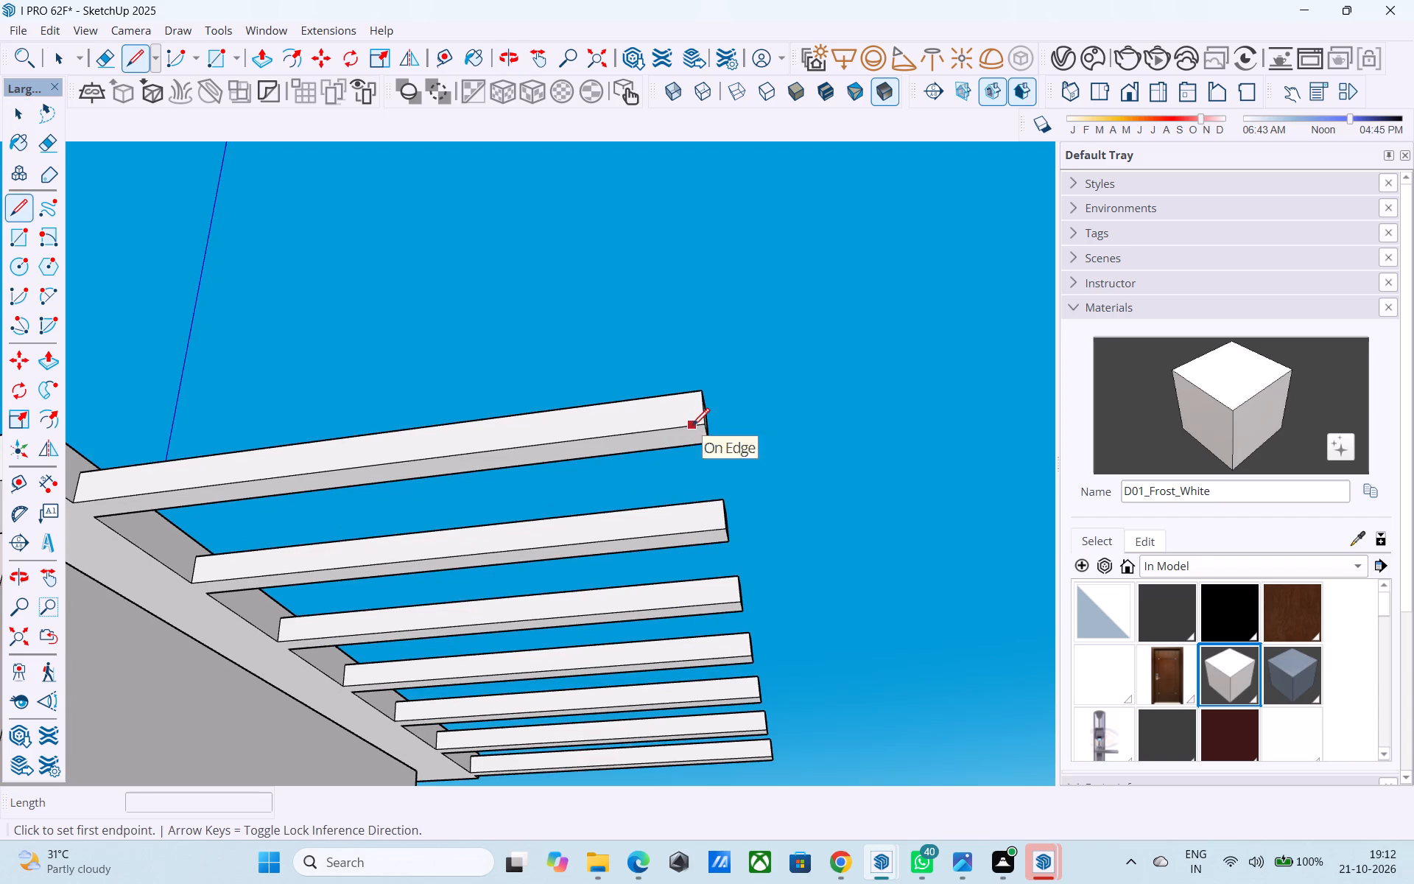
left_click(700, 431)
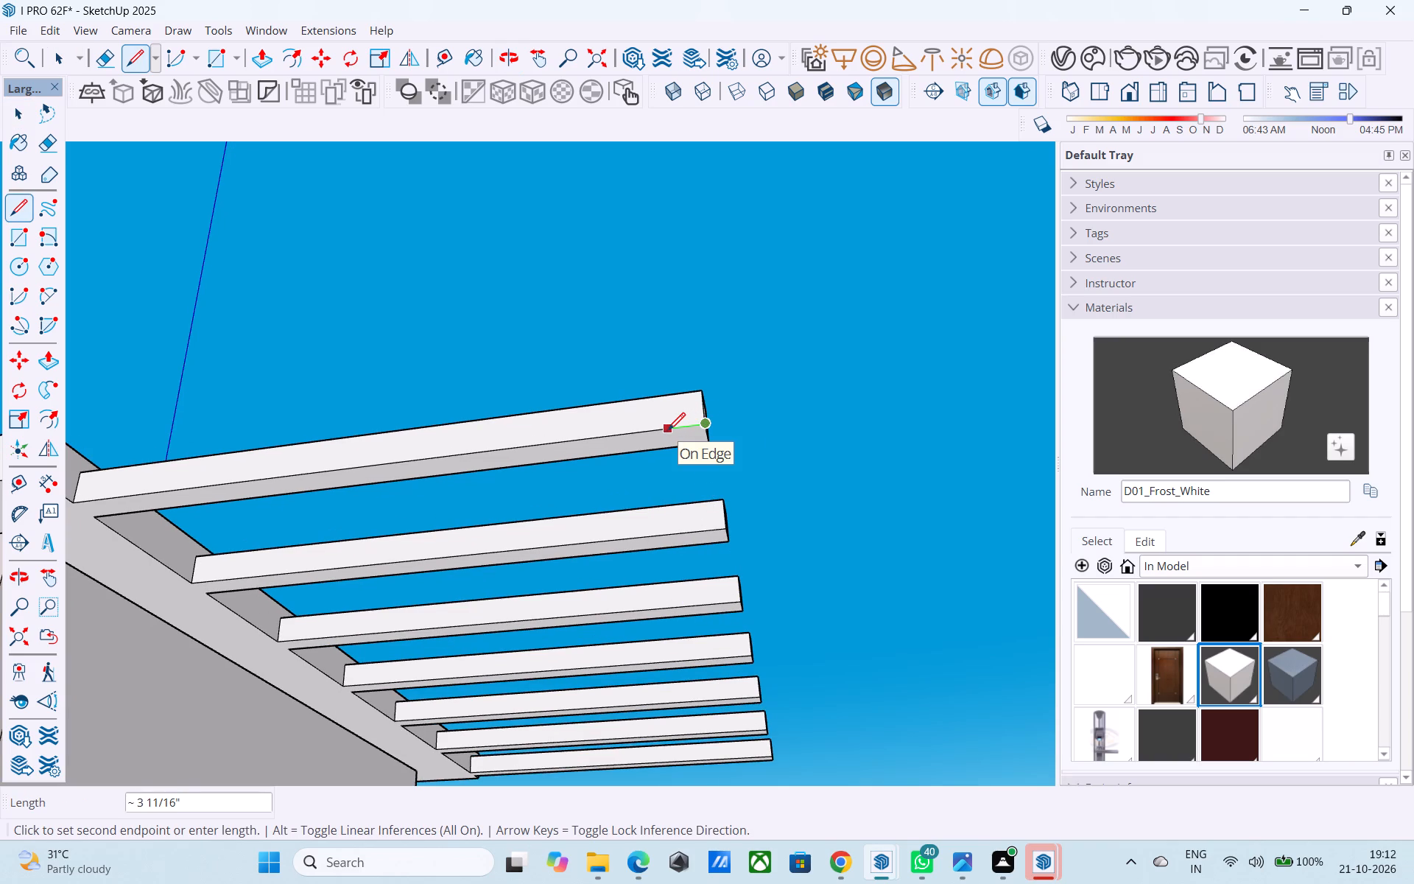
key("6")
key("shift+quotedbl")
key("Return")
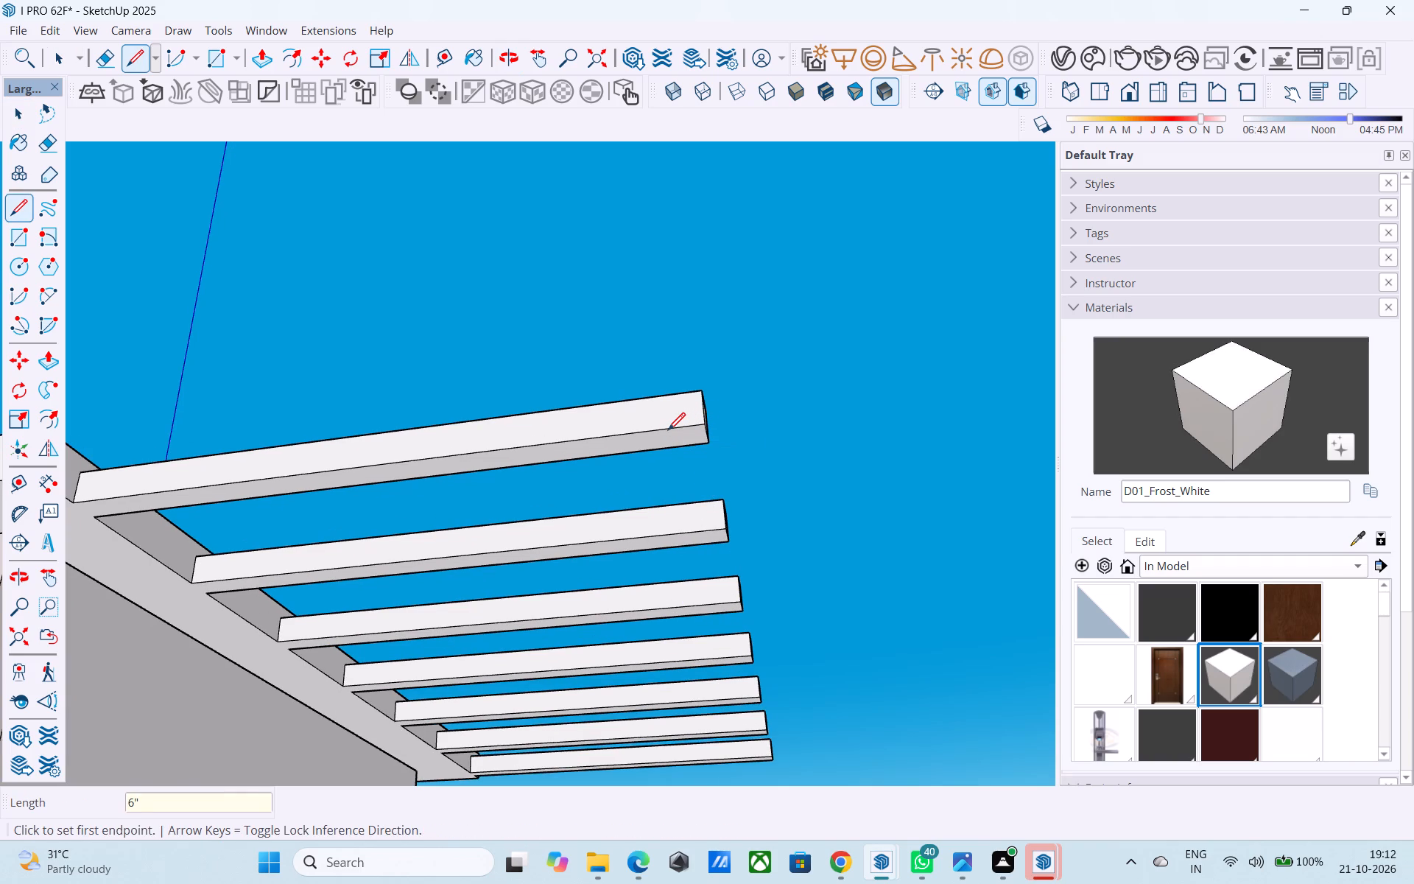
type("4\"")
key("Return")
left_click(669, 429)
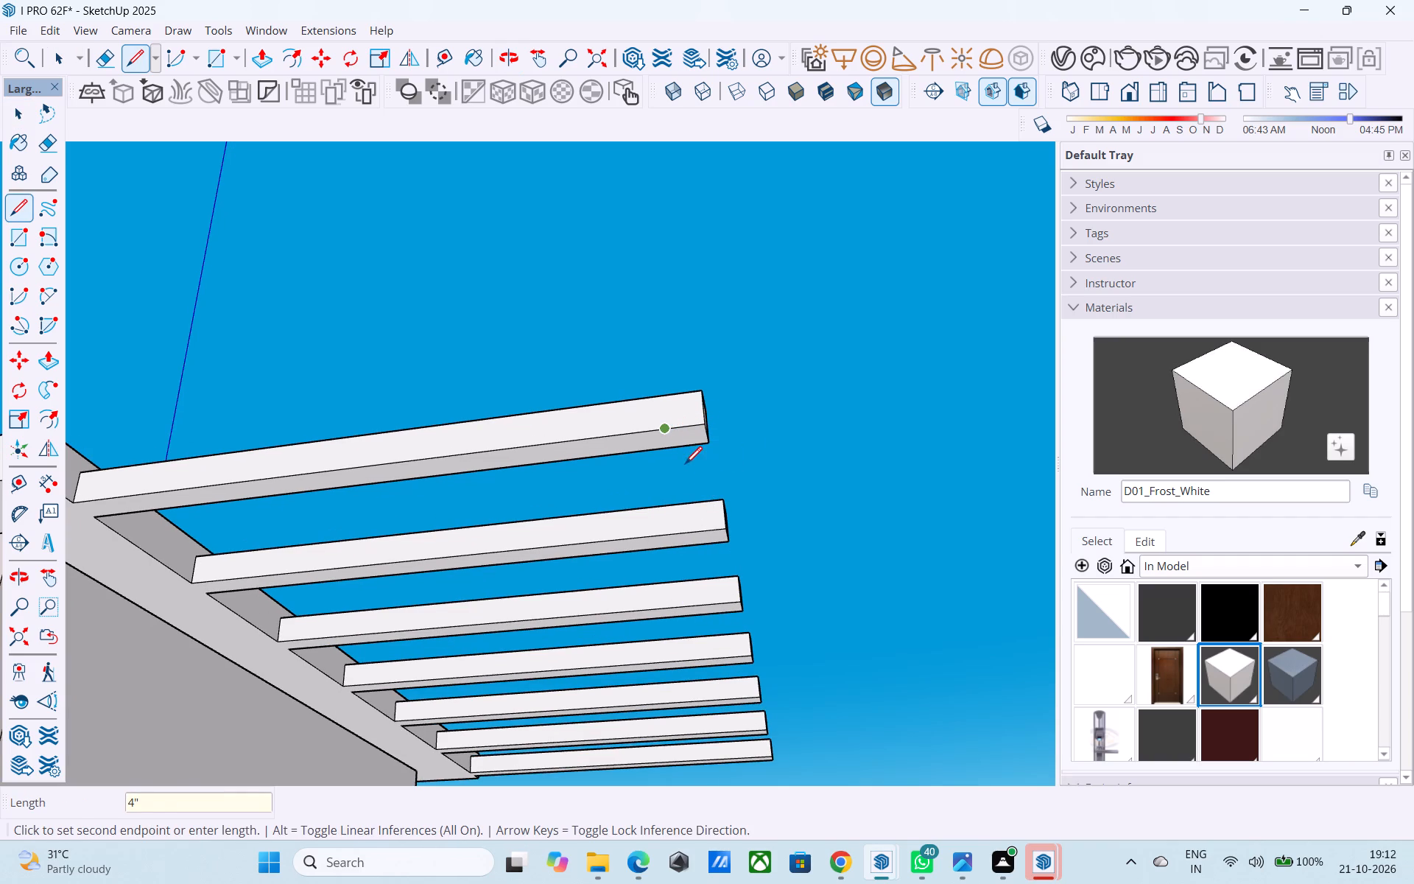
left_click(672, 451)
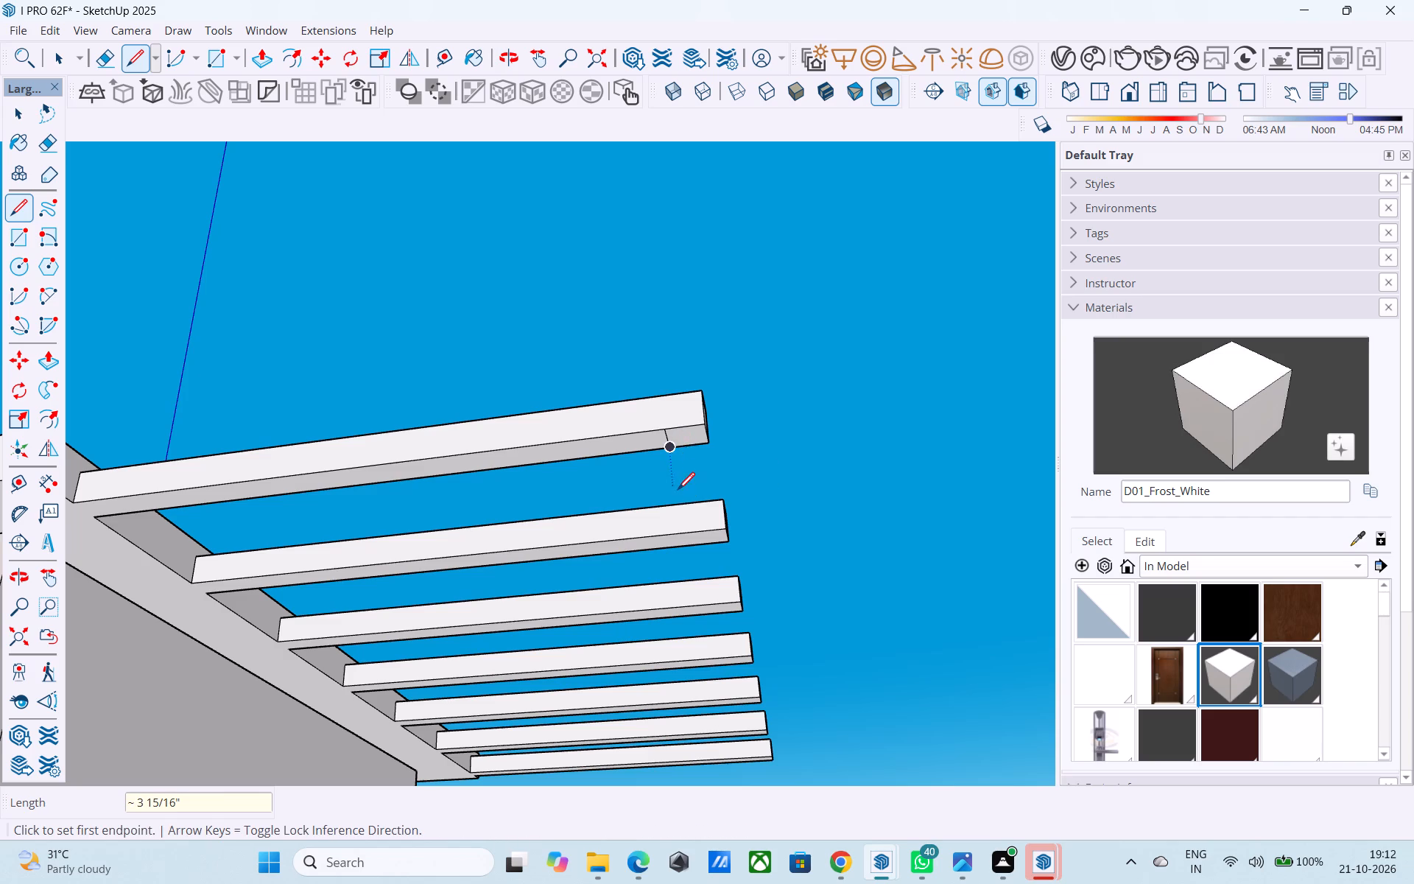
Draw a line about 13' long from the first beam's mark across the undersides of all beams to the last beam.
left_click(670, 457)
scroll(706, 633, "down", 3)
middle_click_drag(706, 635, 747, 545)
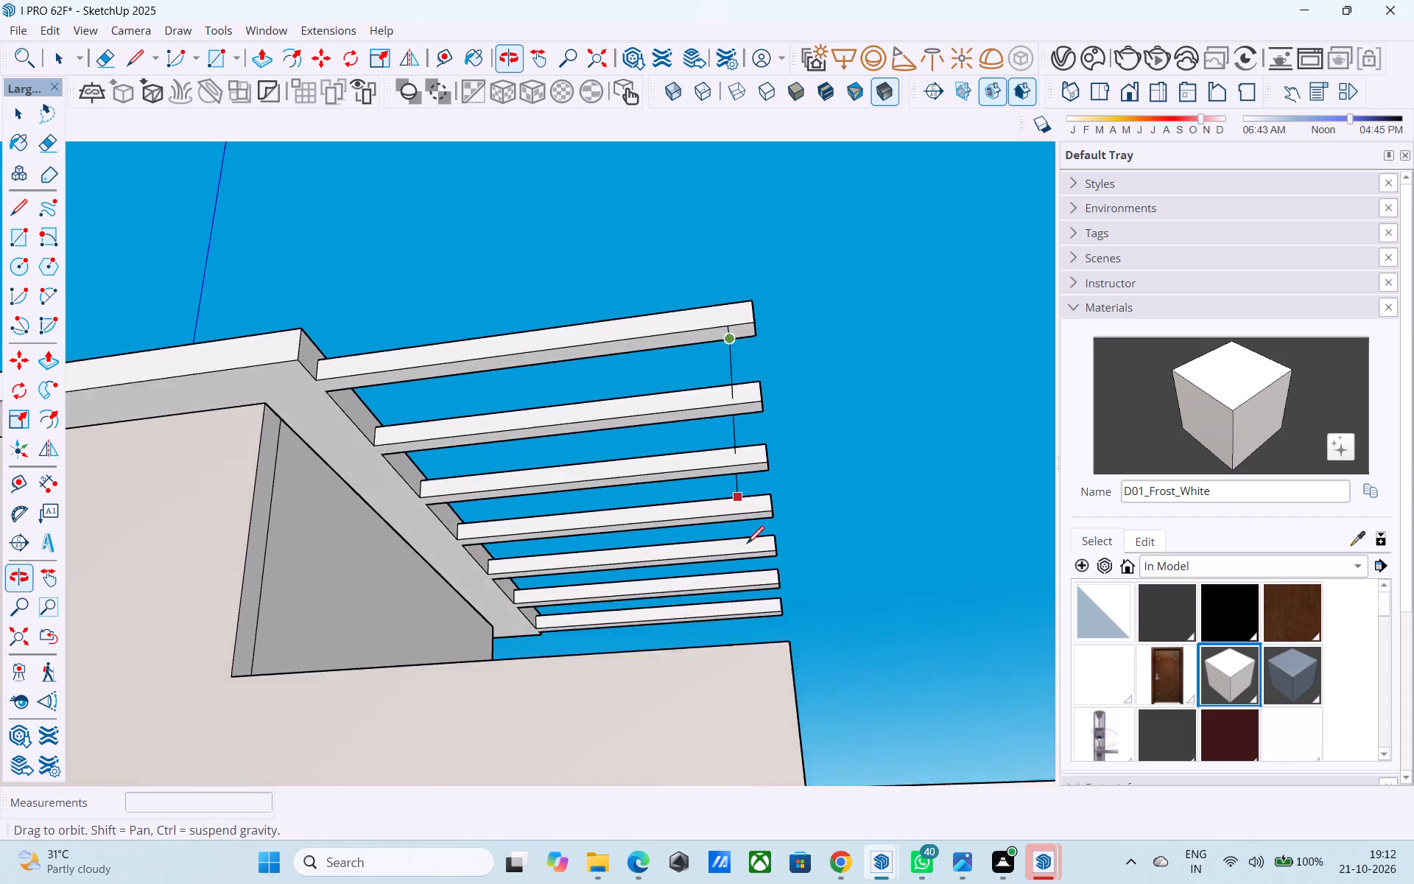
middle_click_drag(747, 545, 746, 544)
scroll(756, 604, "up", 4)
scroll(761, 605, "down", 3)
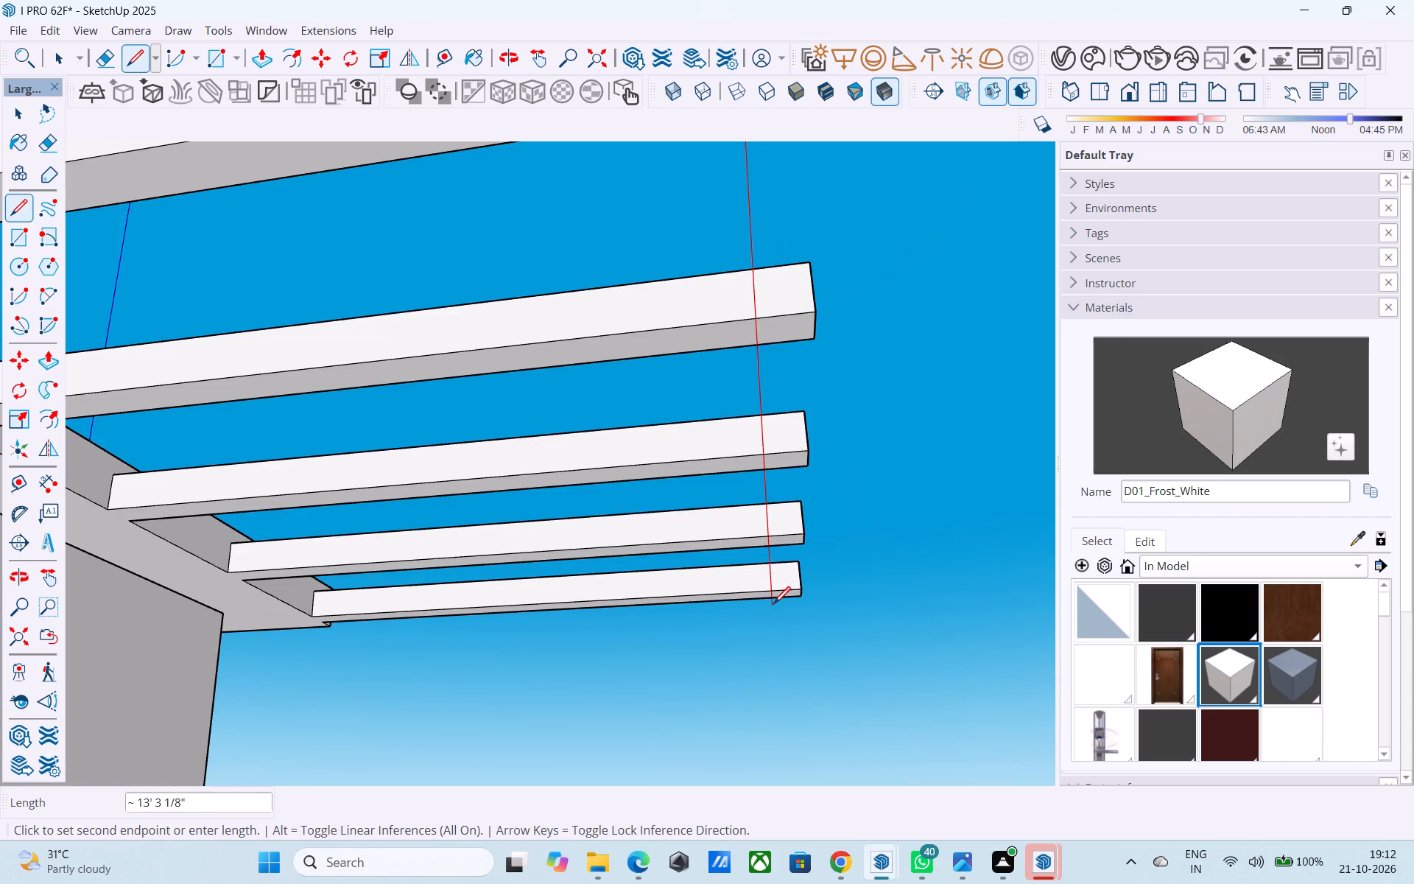
left_click(773, 600)
Delete the six faces filling the gaps between the pergola beams.
scroll(773, 599, "down", 6)
key("space")
left_click(666, 338)
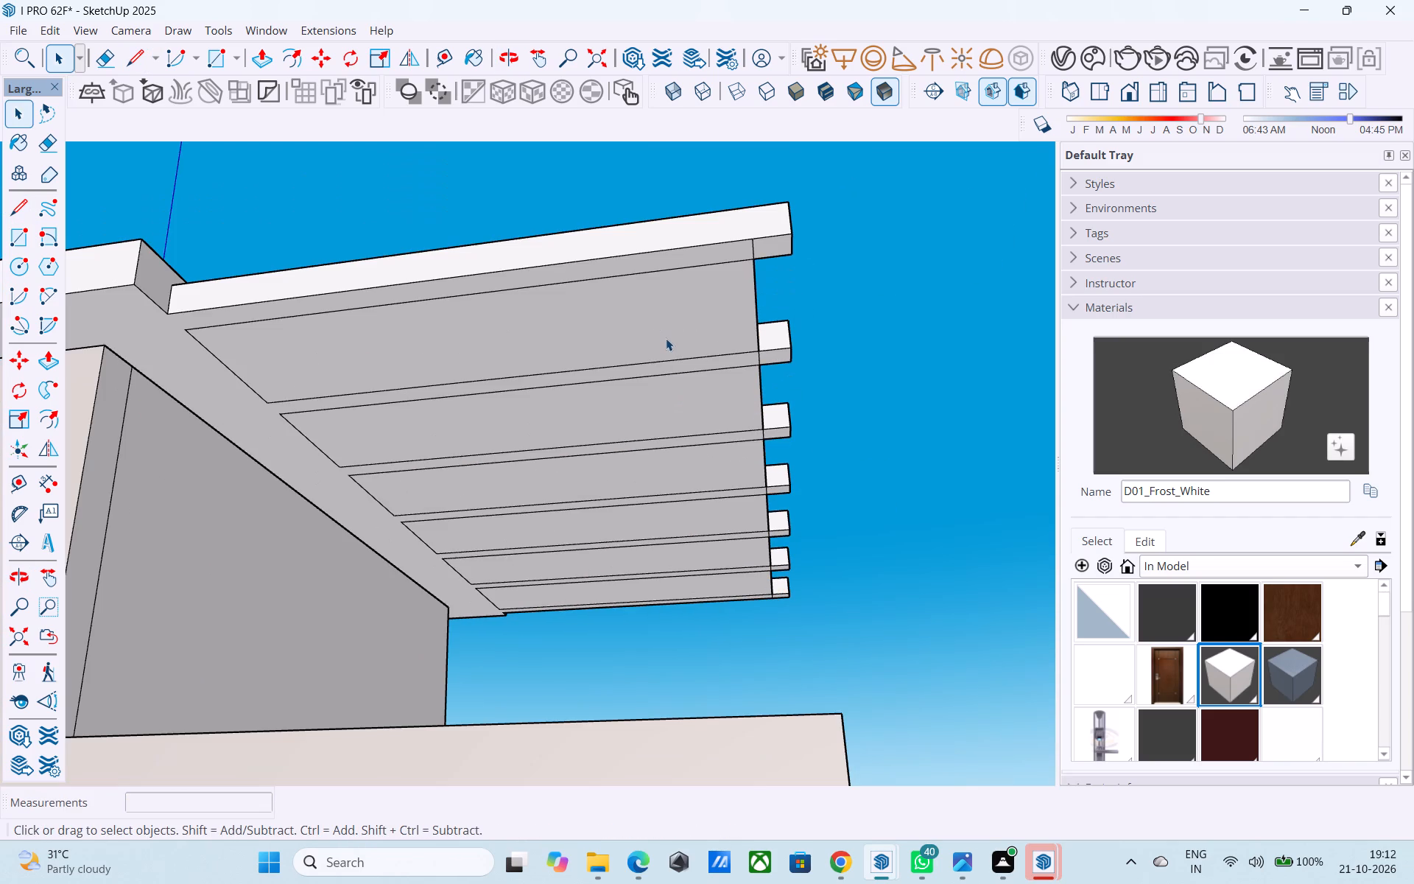
key("Delete")
left_click(669, 410)
key("Delete")
left_click(655, 477)
key("Delete")
left_click(669, 515)
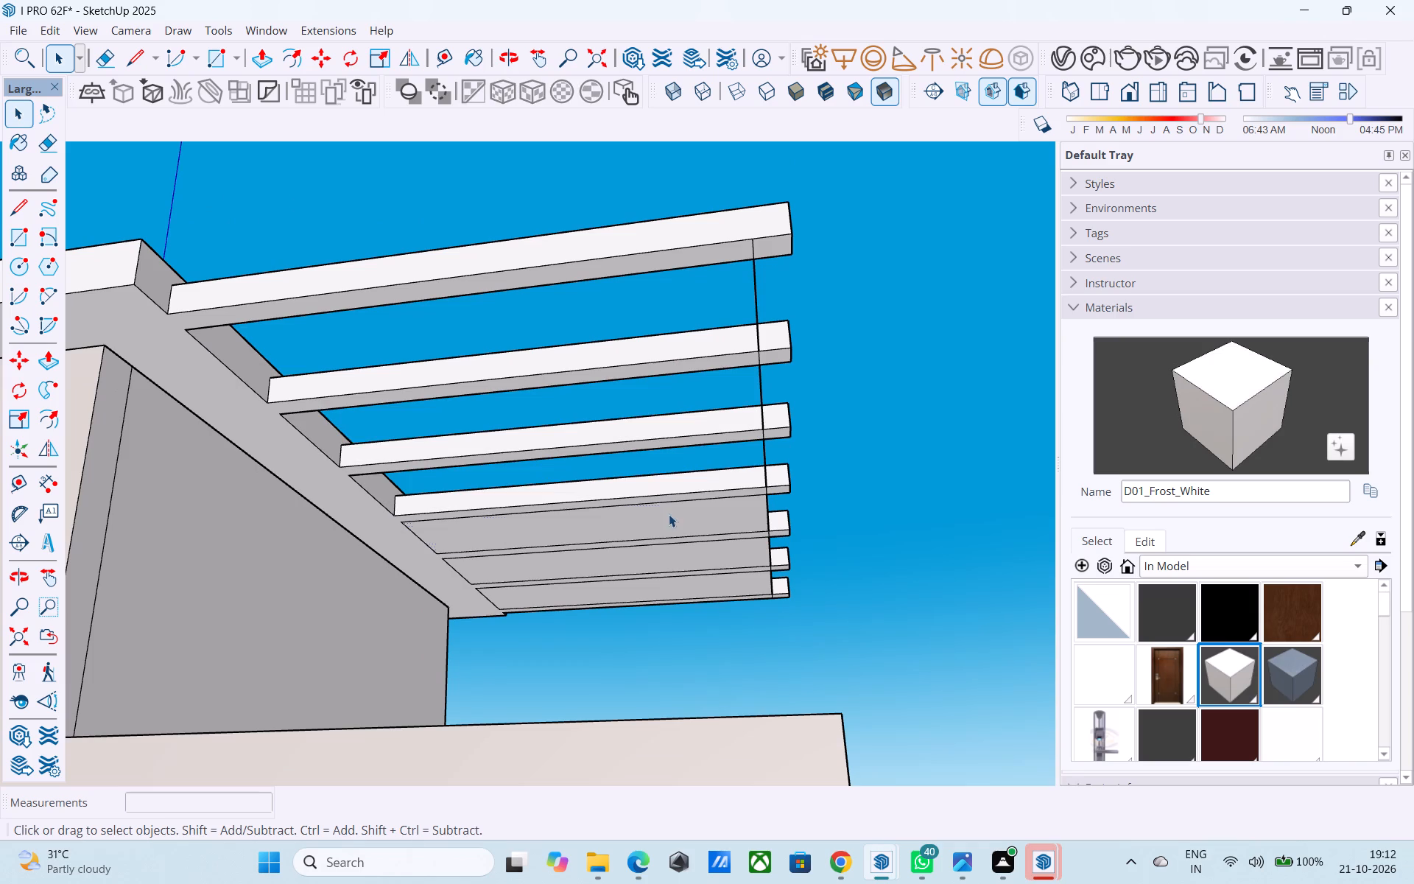
key("Delete")
left_click(678, 562)
key("Delete")
left_click(686, 588)
key("Delete")
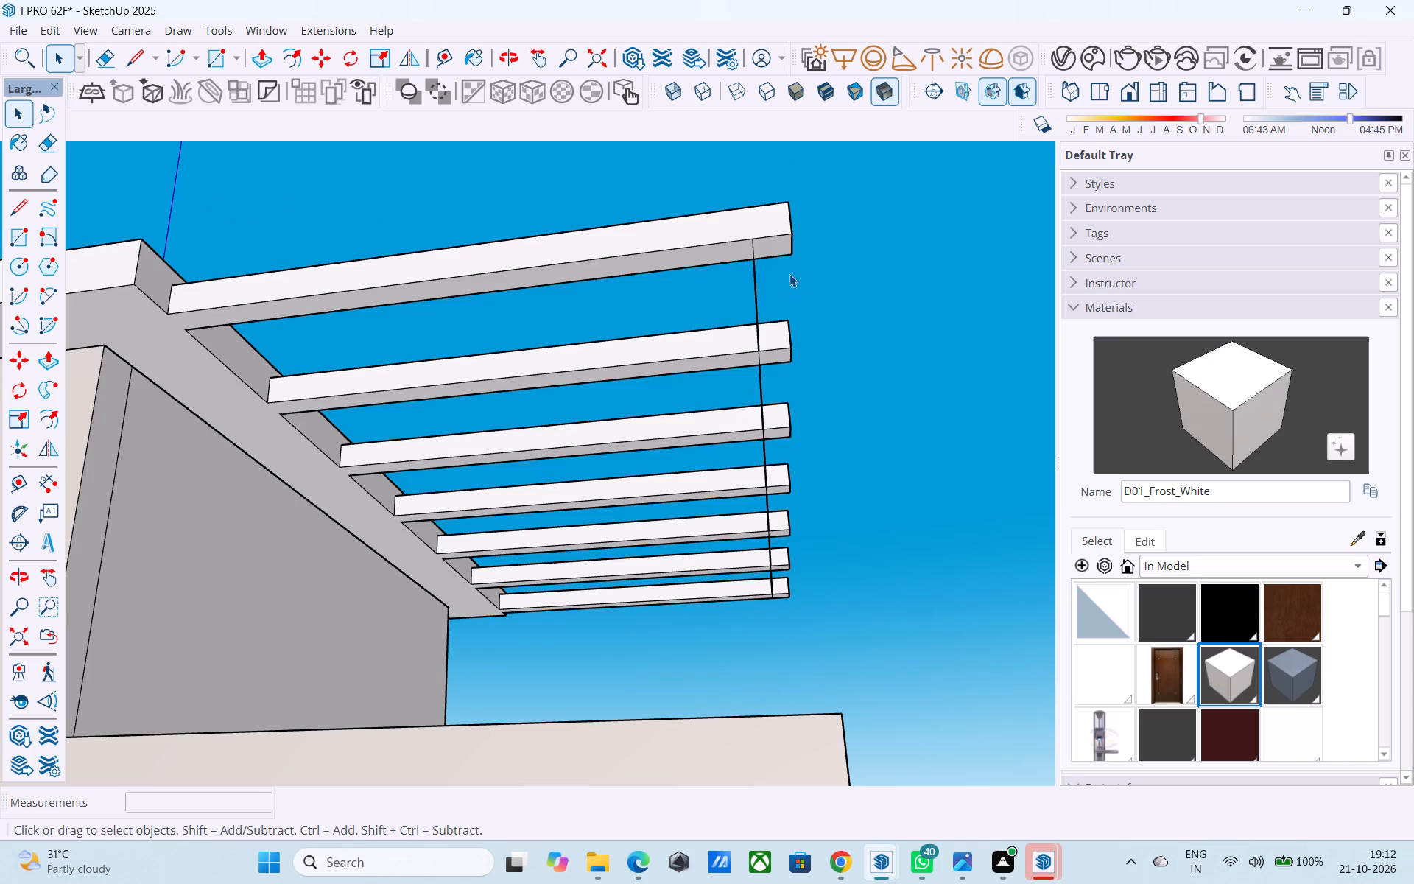
Extrude the end square on the first beam's underside 4' down into a post reaching the lower roof.
left_click(773, 244)
key("p")
left_click(773, 244)
scroll(768, 321, "down", 4)
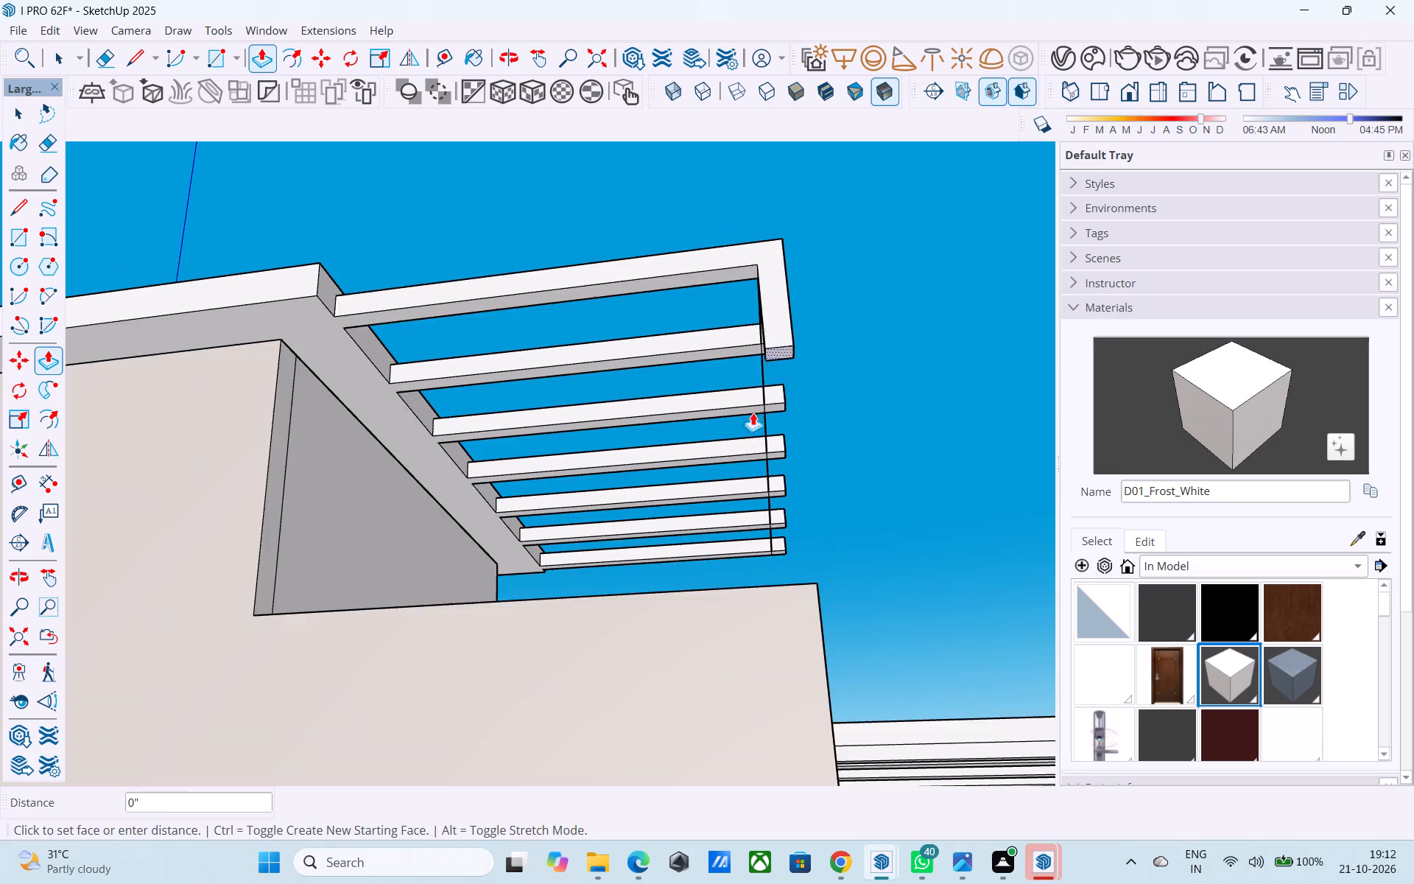
middle_click_drag(751, 455, 733, 592)
left_click(682, 657)
middle_click_drag(680, 638, 478, 524)
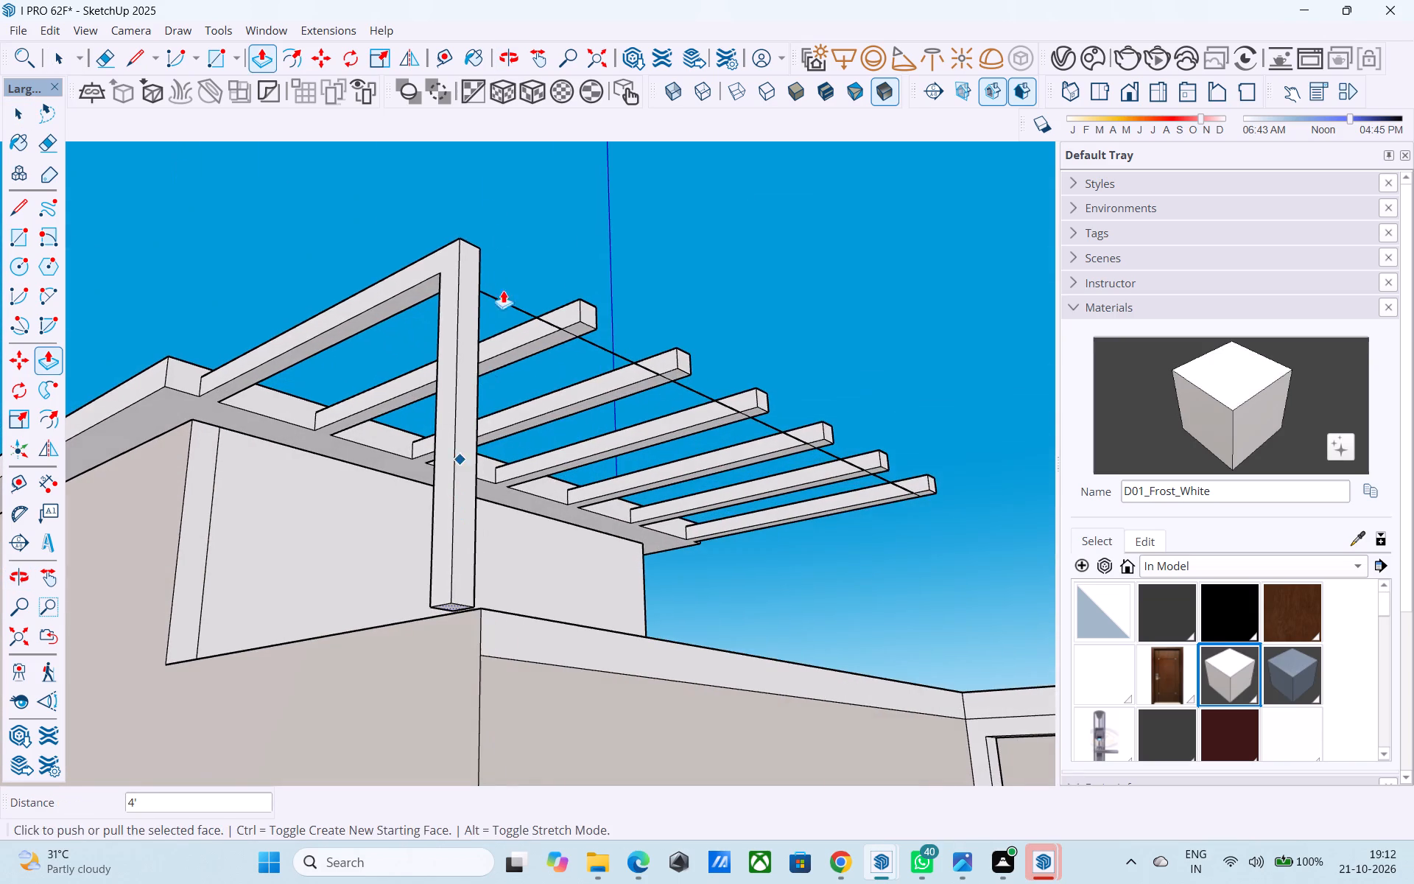
middle_click_drag(519, 239, 514, 255)
scroll(605, 343, "up", 4)
key("space")
Extrude the end squares under the other six beams down by the same 4' to form matching posts.
scroll(577, 325, "down", 6)
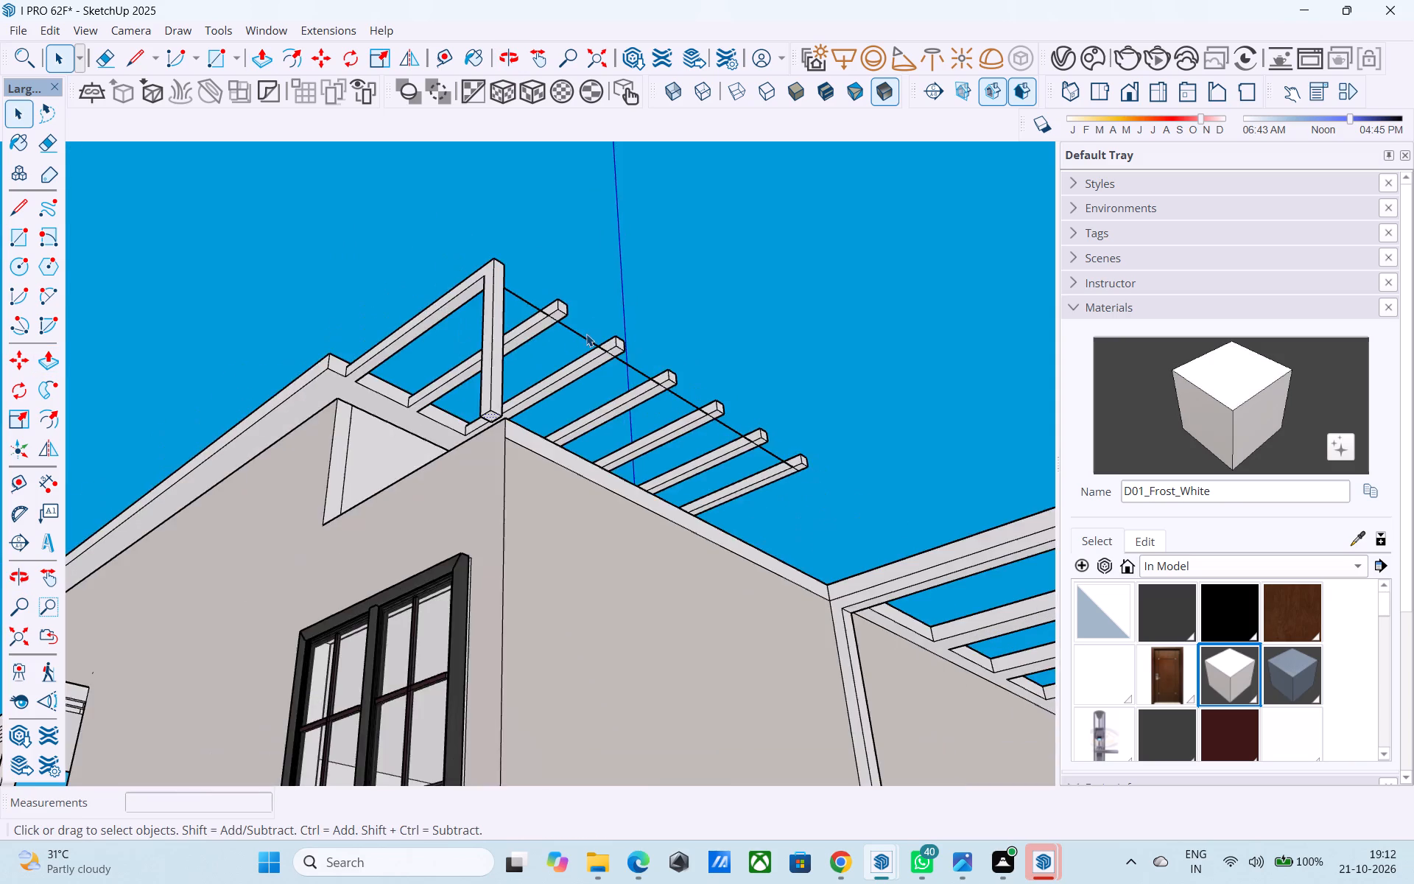
scroll(567, 334, "up", 3)
left_click(539, 254)
key("p")
double_click(538, 254)
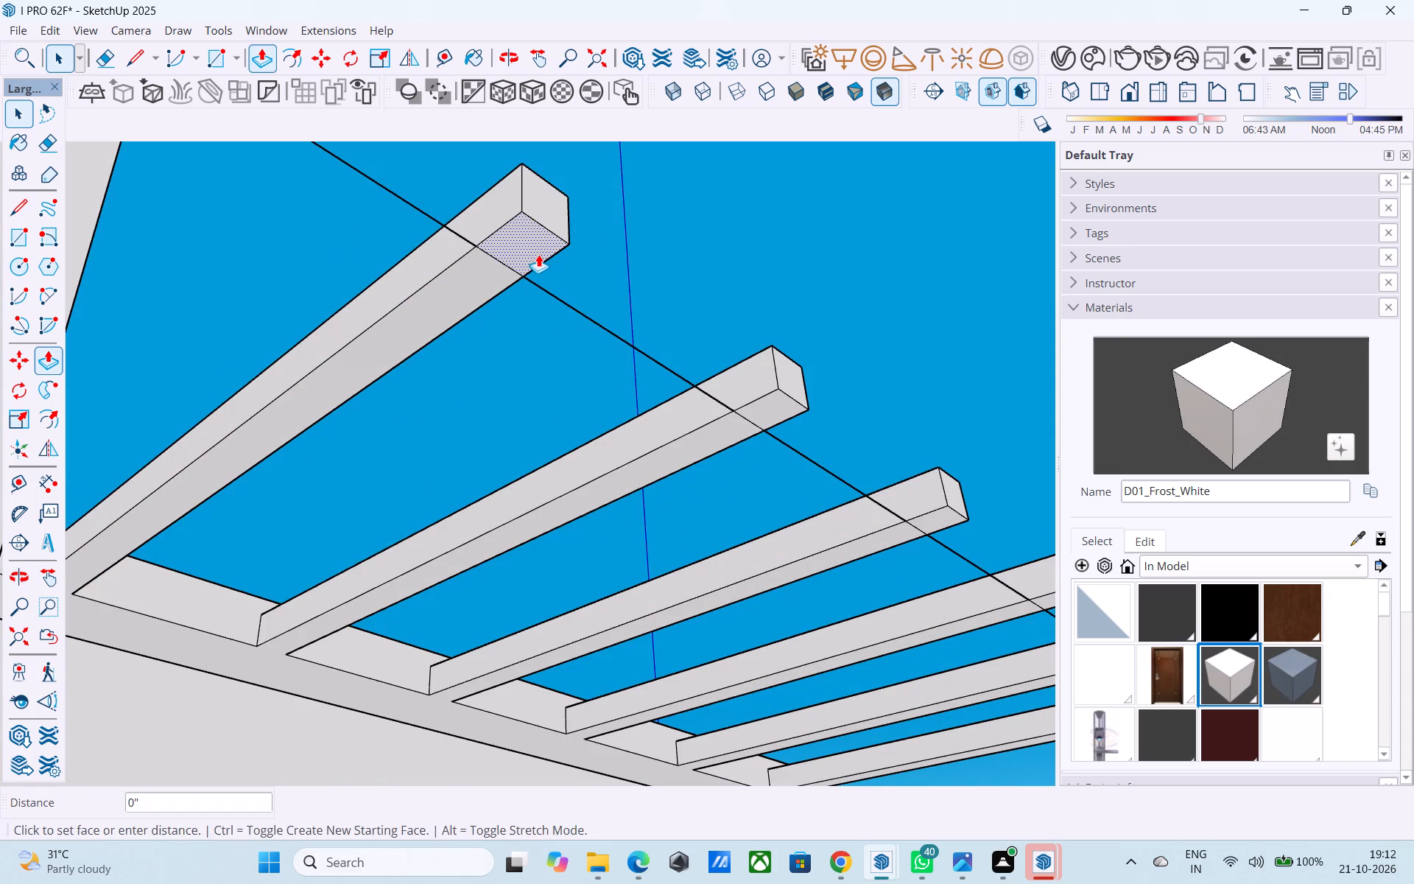
double_click(761, 404)
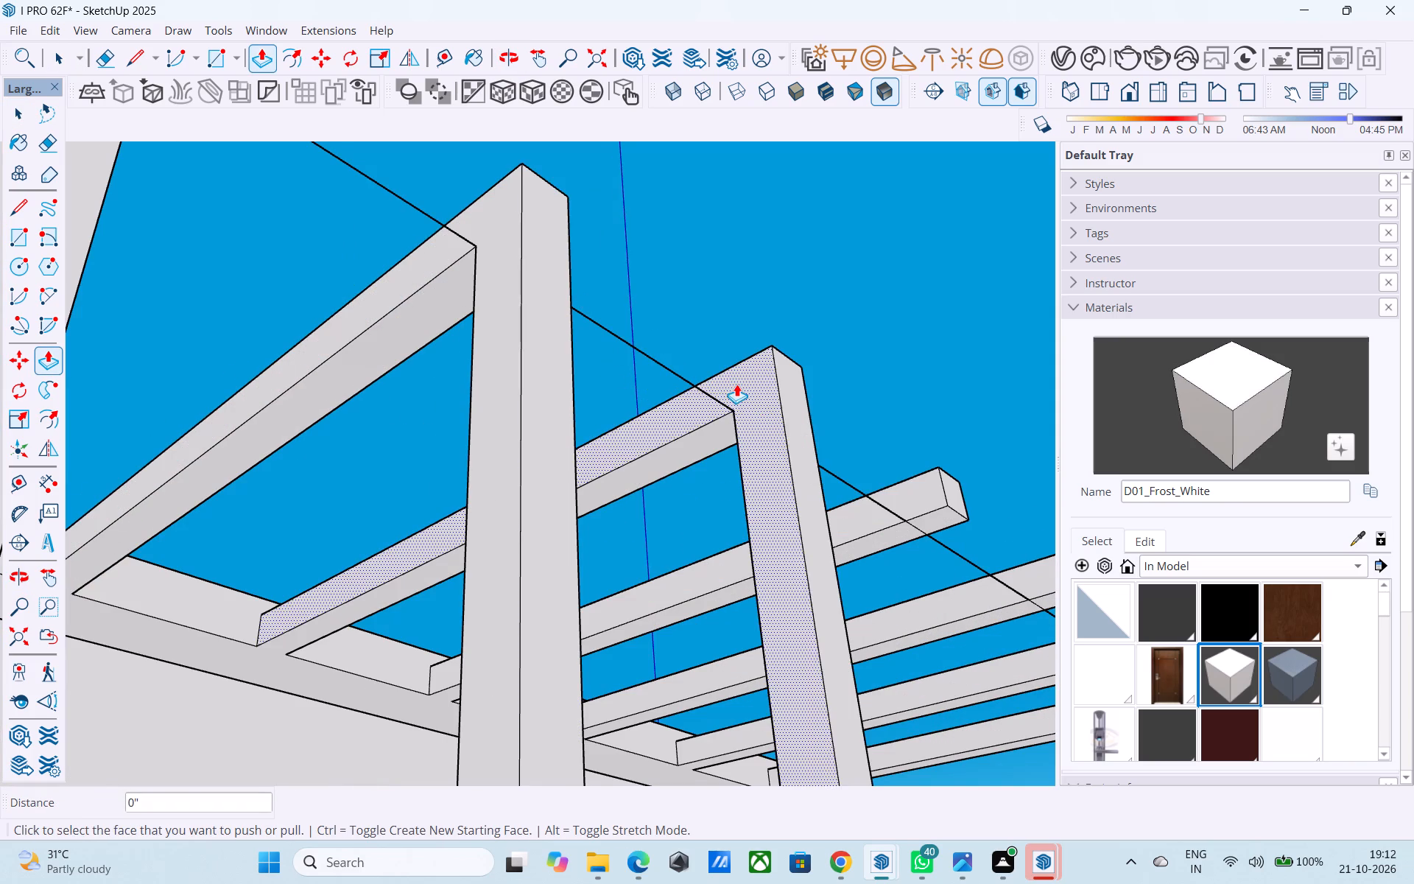
scroll(736, 384, "down", 2)
middle_click_drag(739, 391, 605, 331, "shift")
middle_click_drag(757, 433, 680, 375, "shift")
double_click(711, 385)
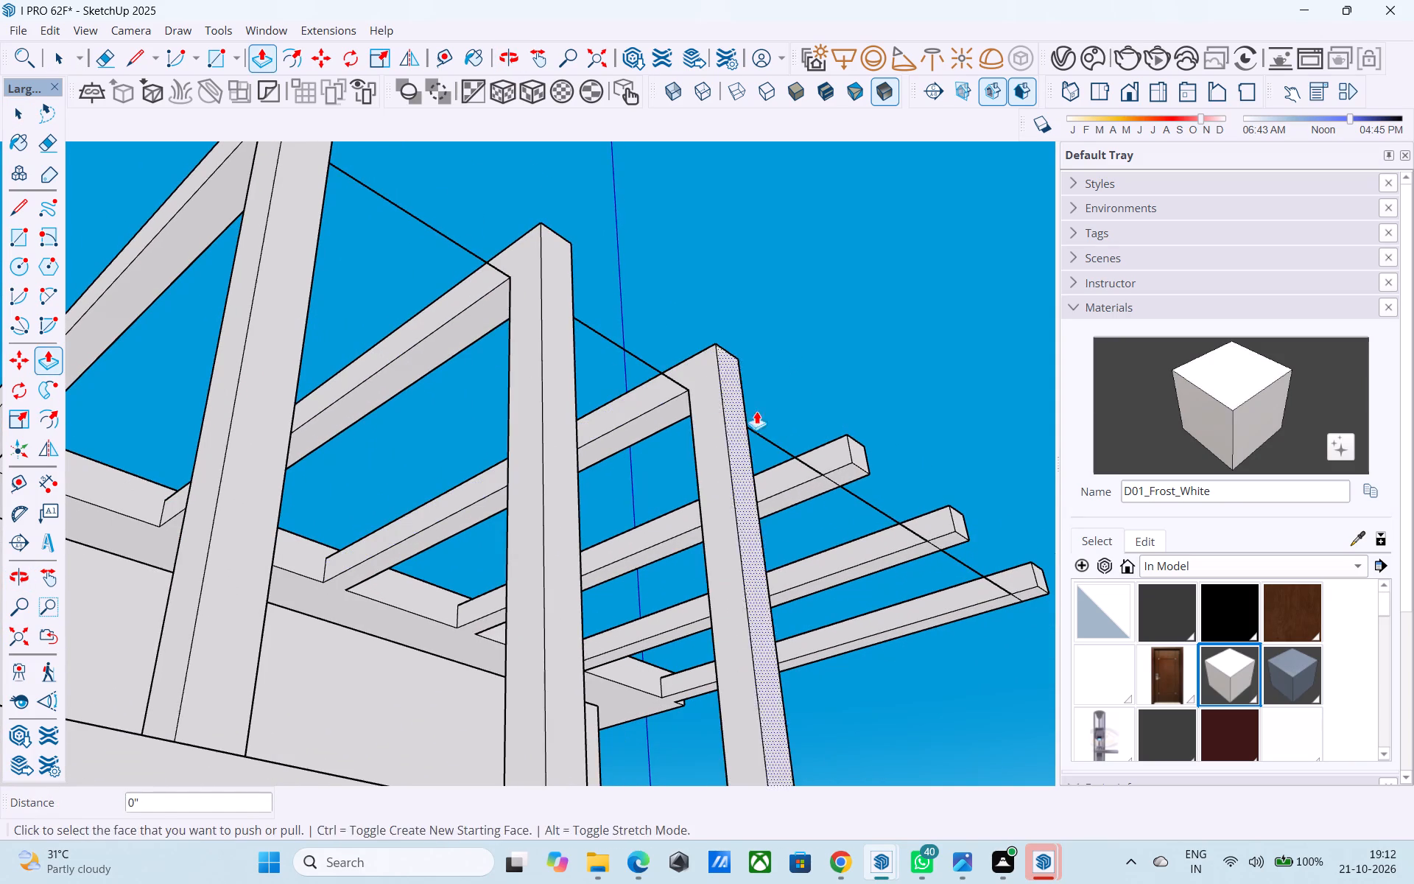
middle_click_drag(790, 437, 639, 331, "shift")
double_click(697, 371)
double_click(818, 445)
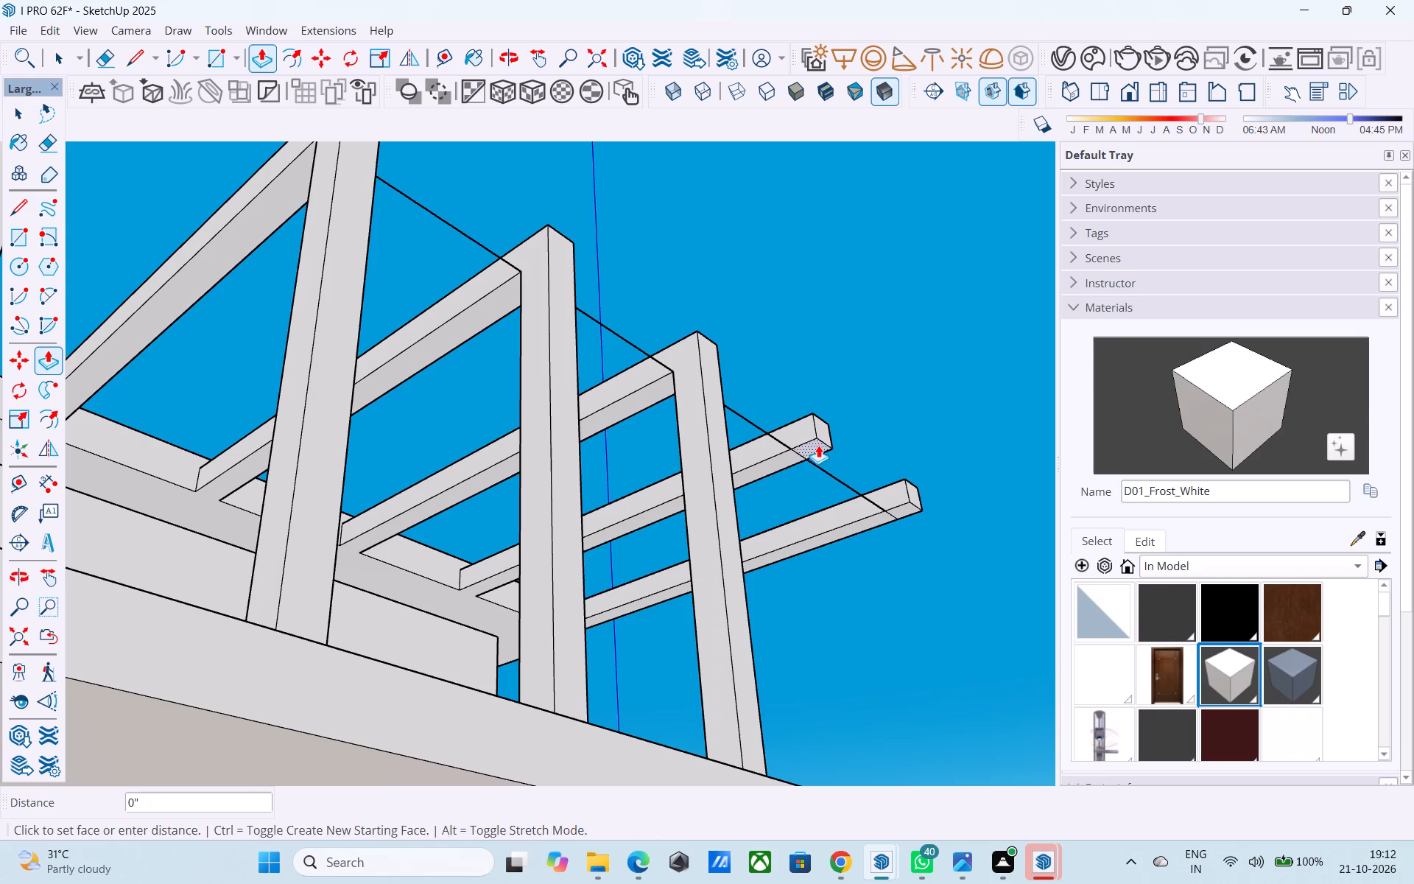
double_click(907, 507)
Erase the leftover line segments between the posts, undoing any erase that removes part of a beam.
key("e")
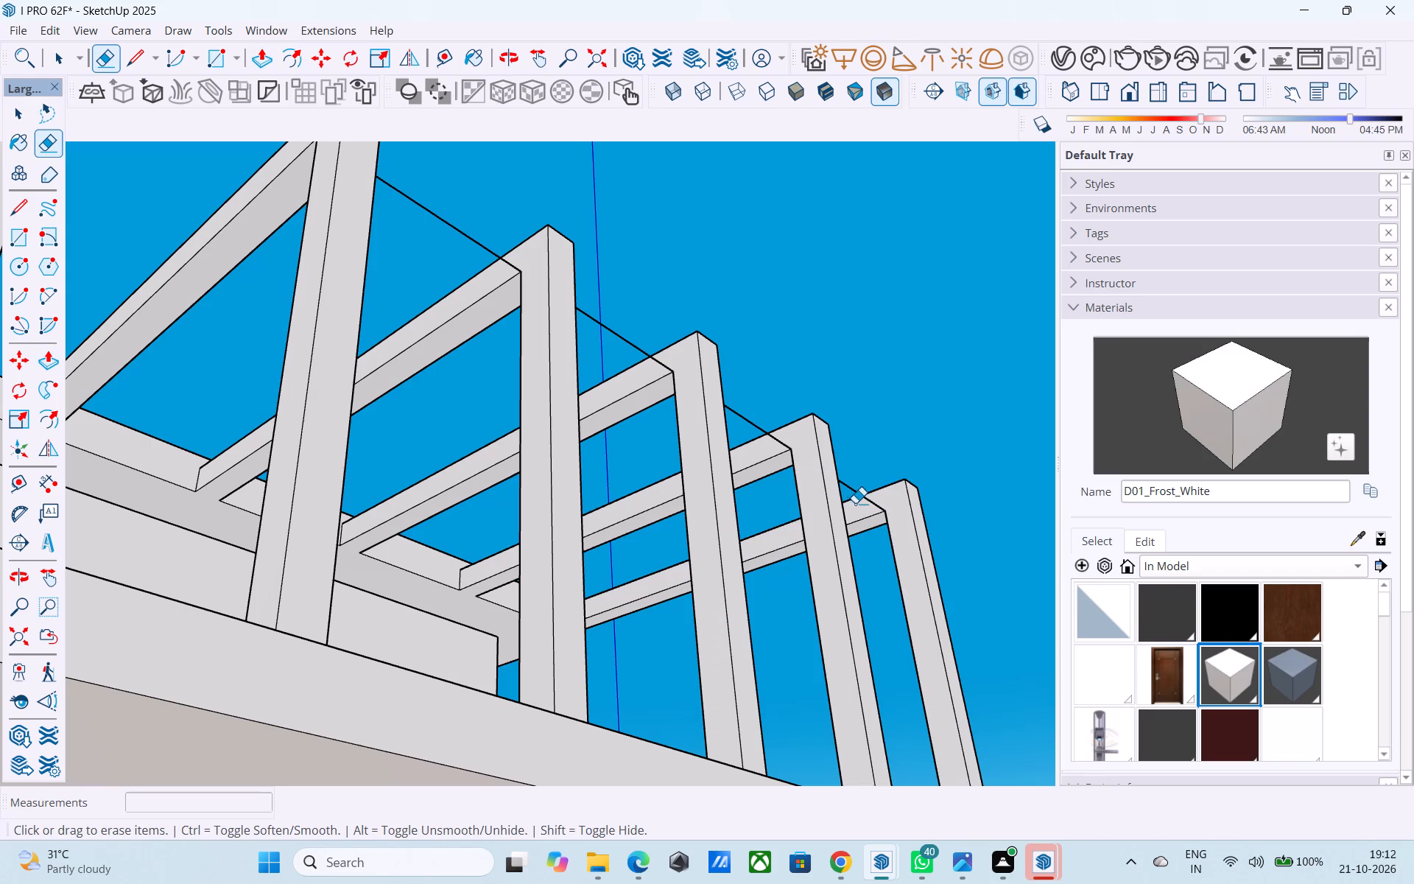
left_click(854, 484)
left_click_drag(854, 495, 849, 485)
left_click_drag(752, 431, 750, 415)
left_click_drag(620, 362, 625, 304)
left_click_drag(435, 264, 448, 230)
left_click(456, 208)
left_click_drag(456, 204, 448, 236)
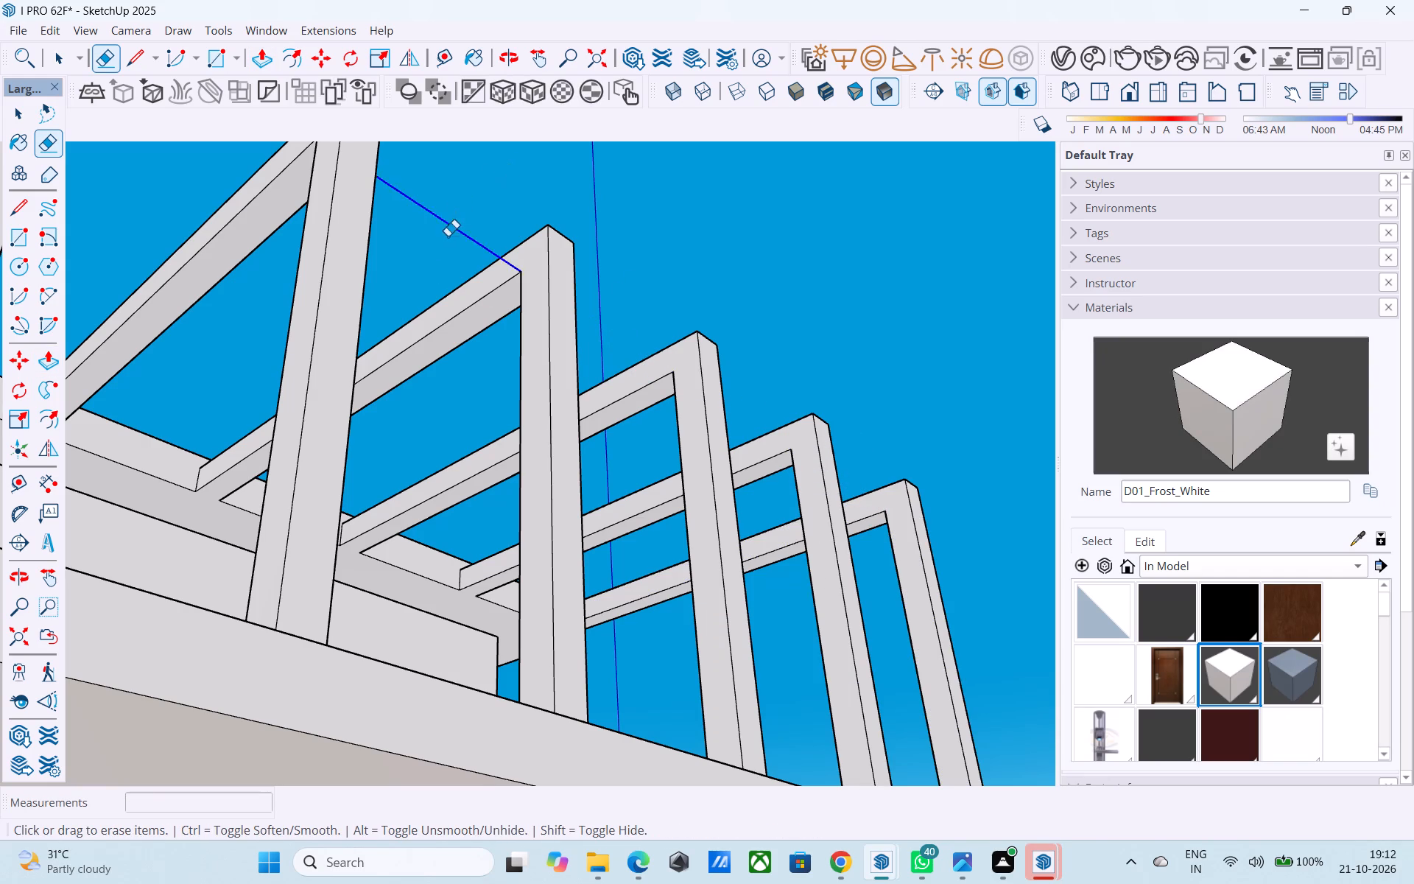
left_click_drag(448, 236, 448, 235)
middle_click_drag(451, 234, 666, 443)
left_click_drag(530, 387, 591, 270)
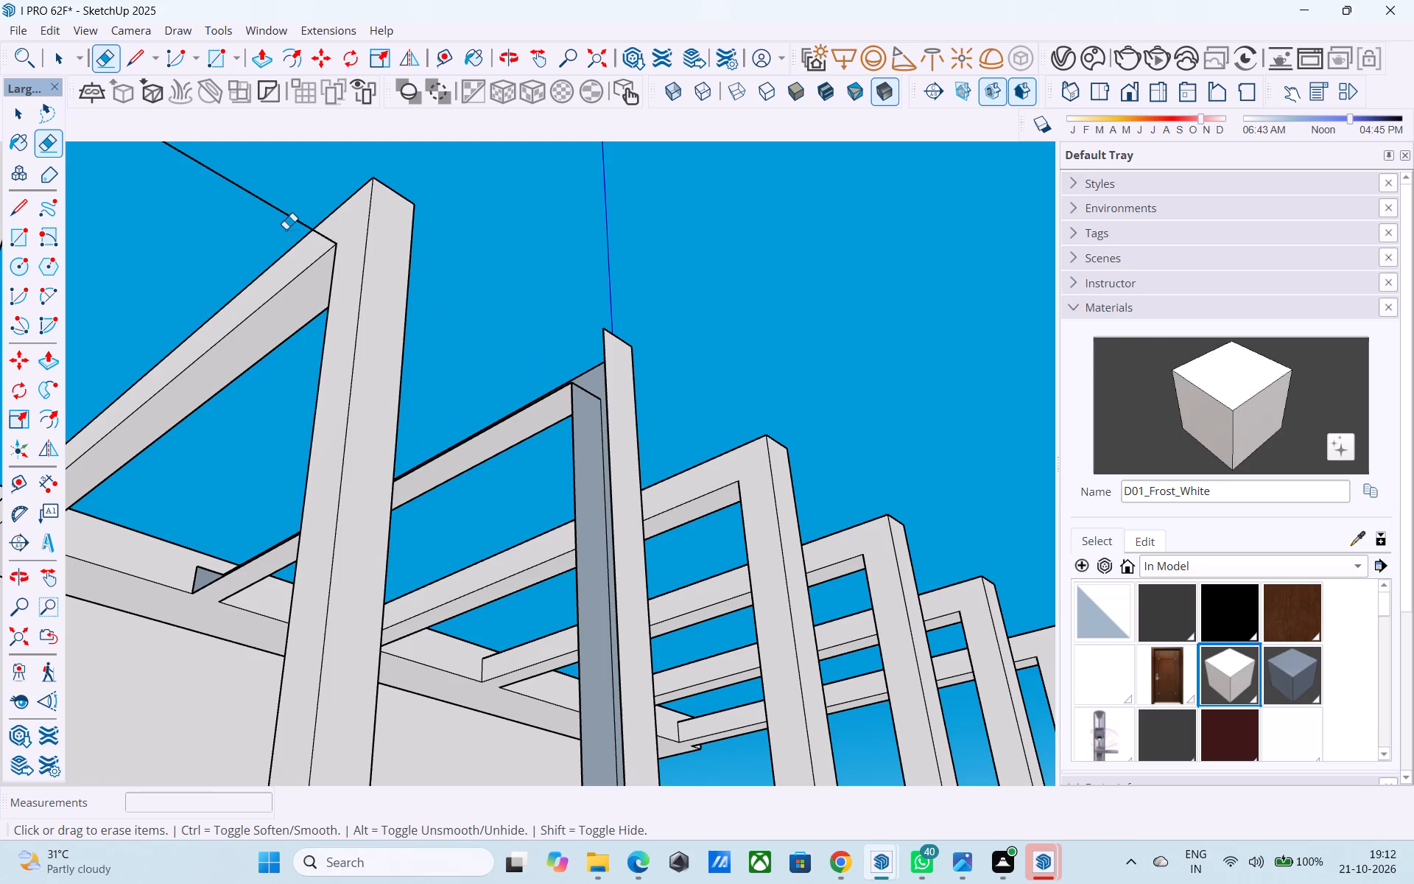
key("ctrl+z")
left_click_drag(453, 345, 560, 234)
left_click_drag(217, 252, 293, 181)
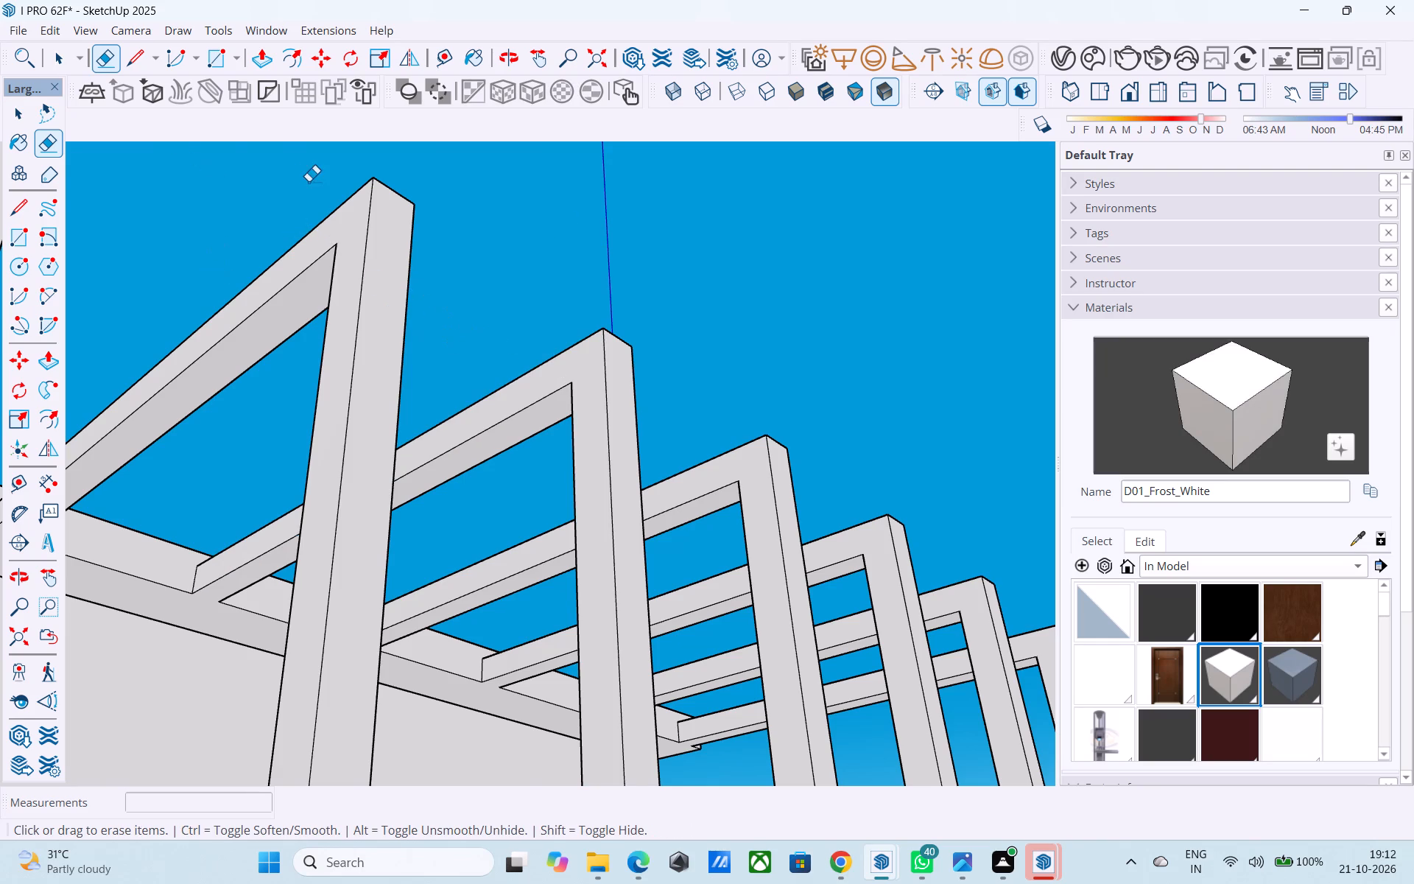
Save the model with the completed pergola beams and posts.
scroll(309, 181, "up", 1)
middle_click_drag(309, 181, 556, 440, "shift")
scroll(563, 448, "down", 12, "shift")
middle_click_drag(580, 440, 778, 635)
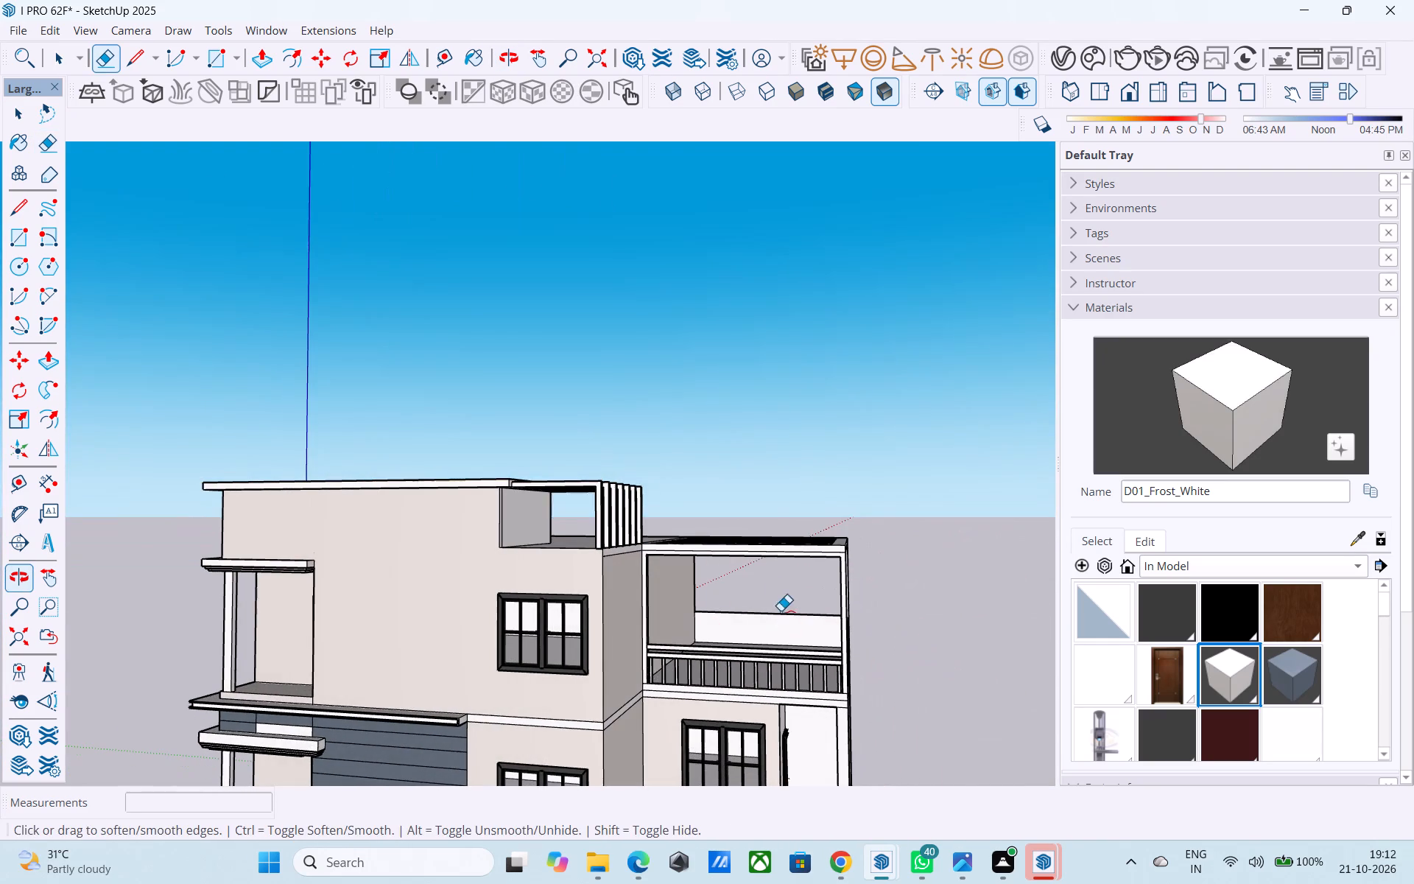
key("ctrl+s")
key("space")
Examine the whole building from several sides, checking the new pergola against the front and side facades.
scroll(574, 369, "down", 4)
middle_click_drag(574, 369, 897, 368)
middle_click_drag(688, 469, 723, 503)
scroll(636, 412, "down", 3)
middle_click(629, 403)
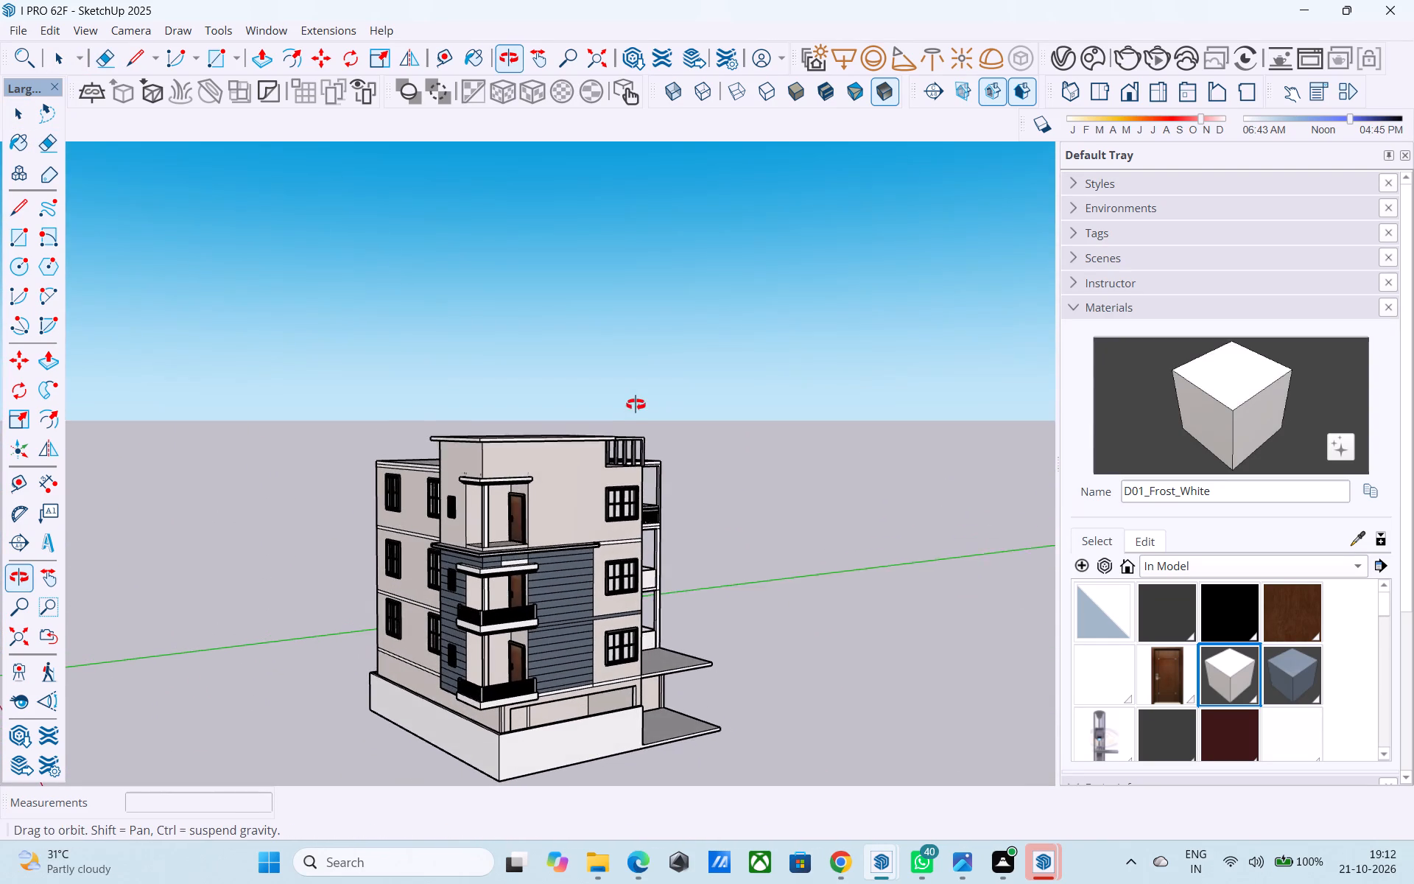
middle_click_drag(619, 499, 600, 480)
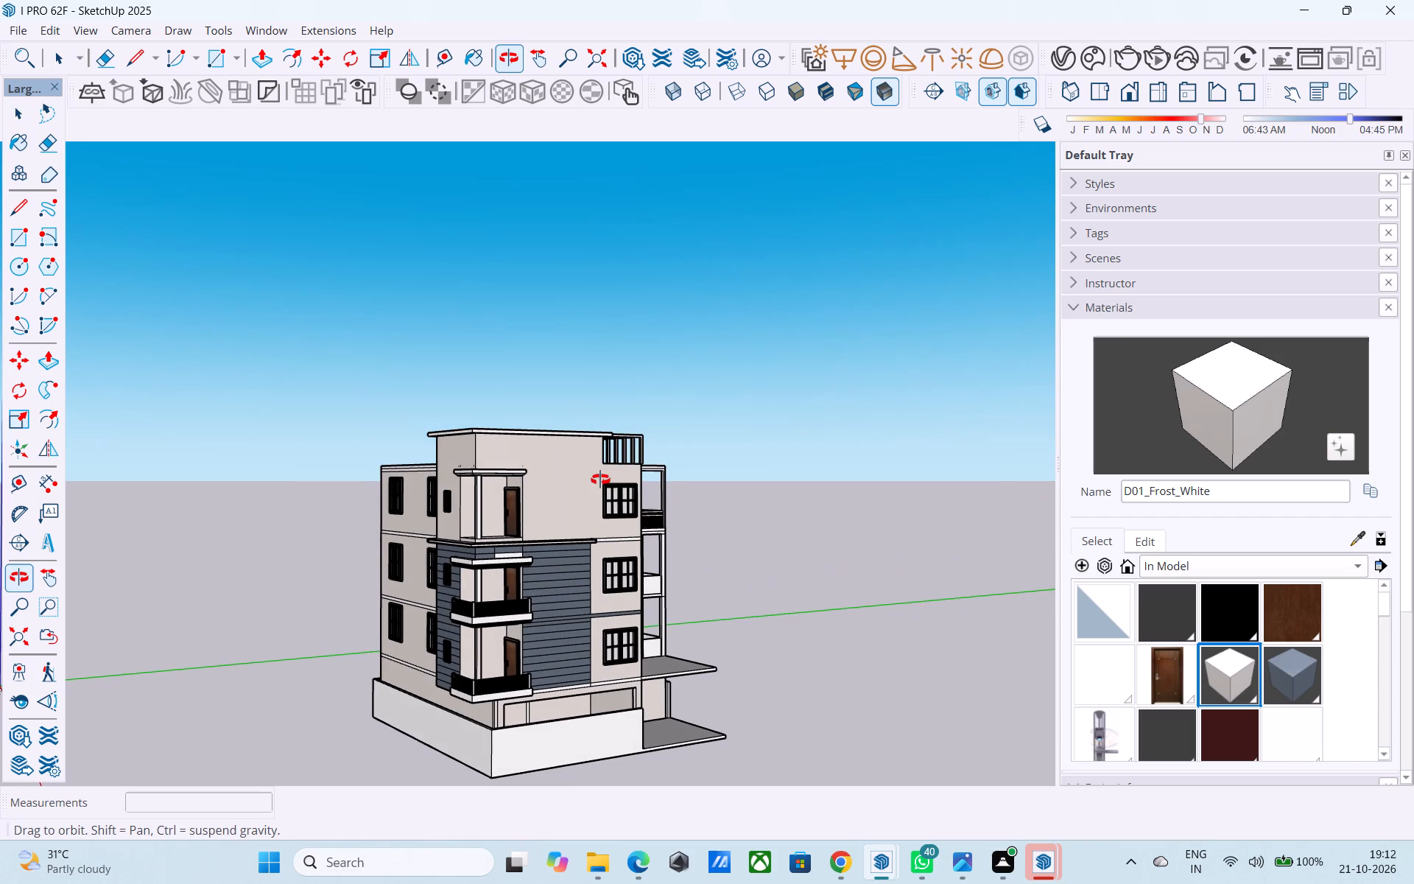
middle_click_drag(600, 480, 594, 477)
middle_click_drag(599, 480, 586, 477)
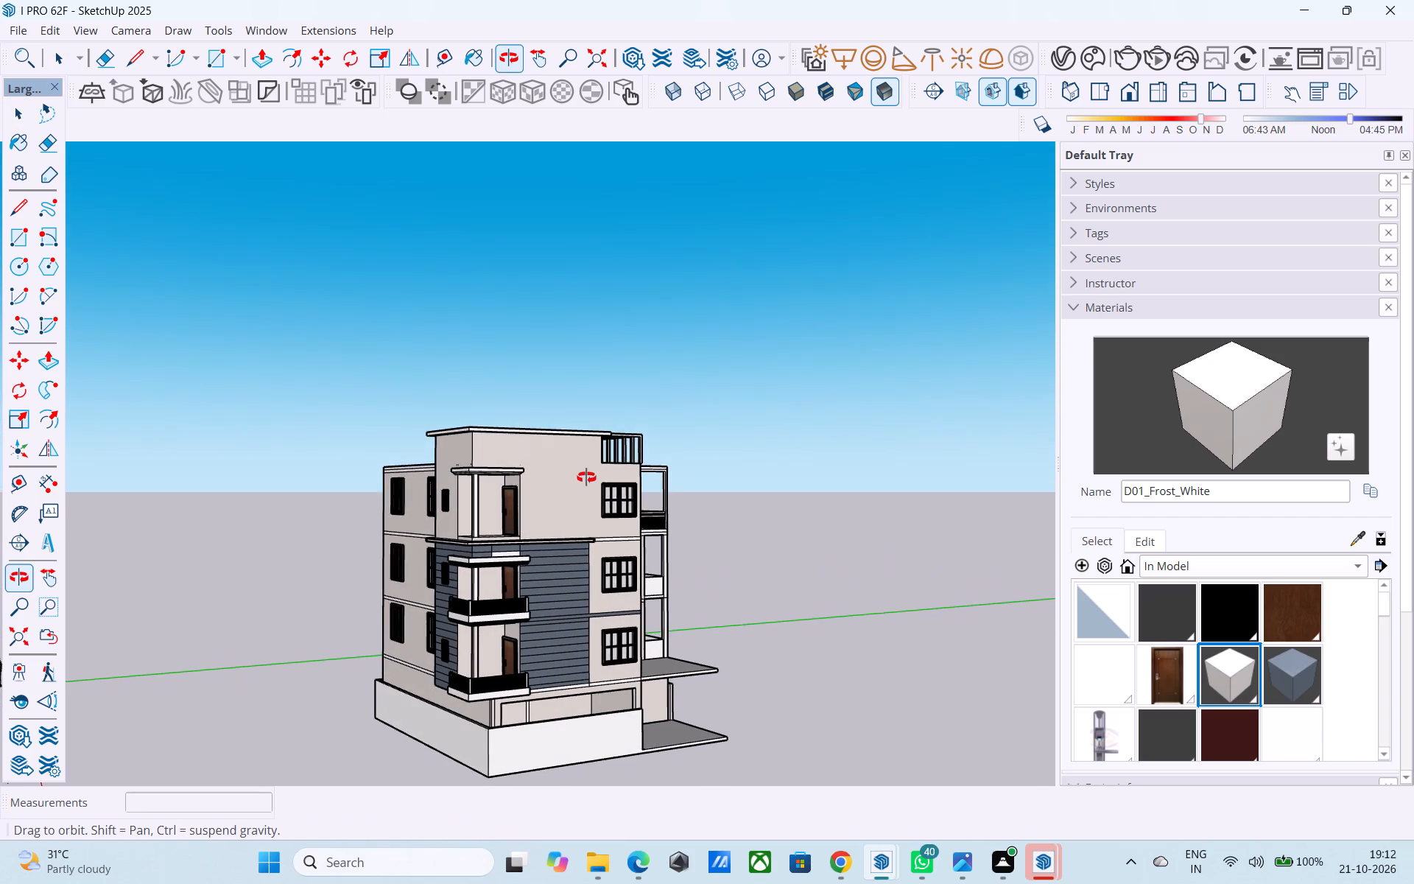
middle_click_drag(586, 477, 590, 480)
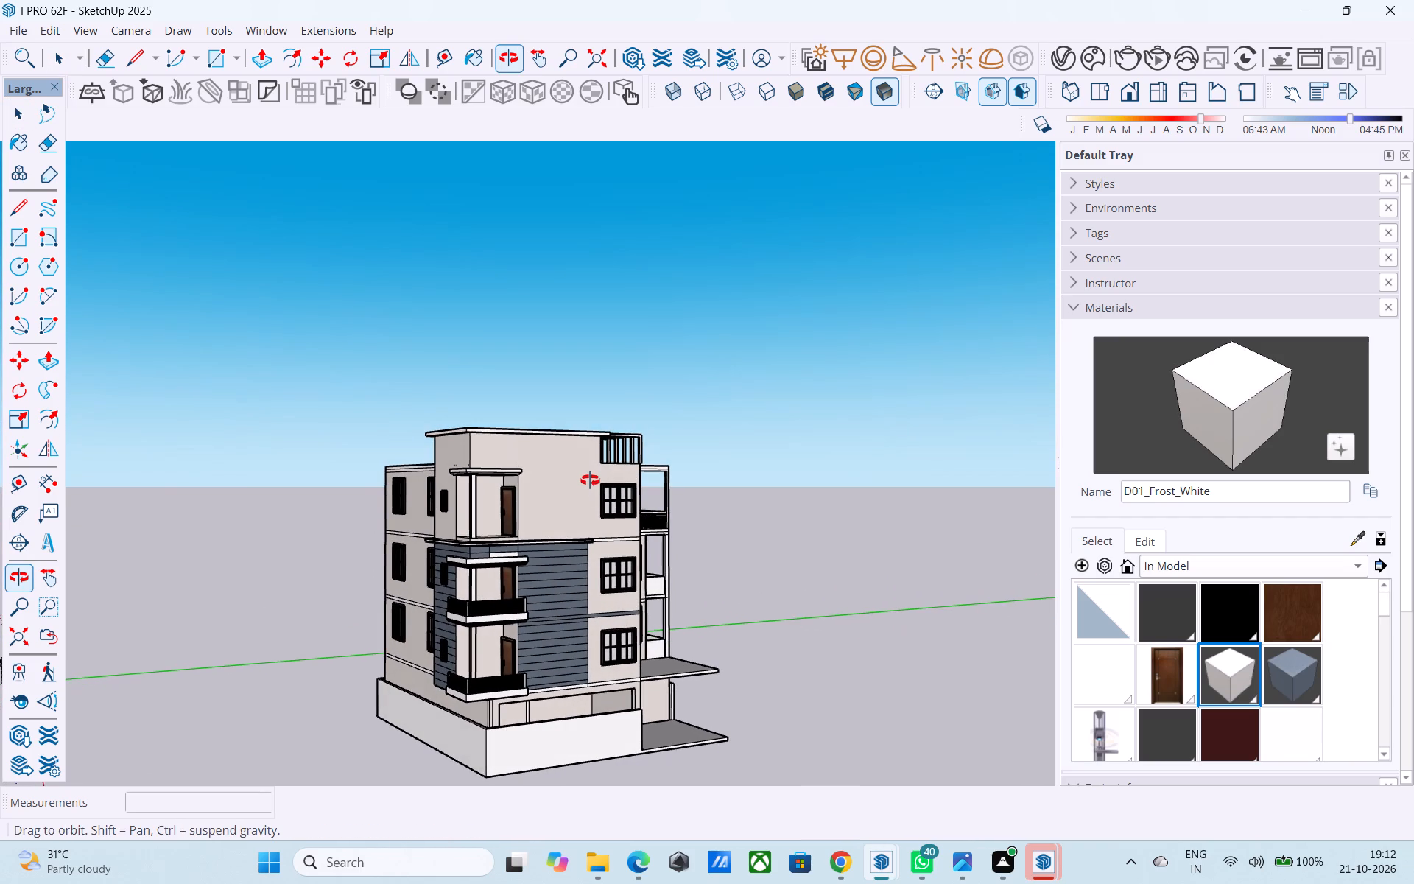
middle_click_drag(590, 480, 639, 457)
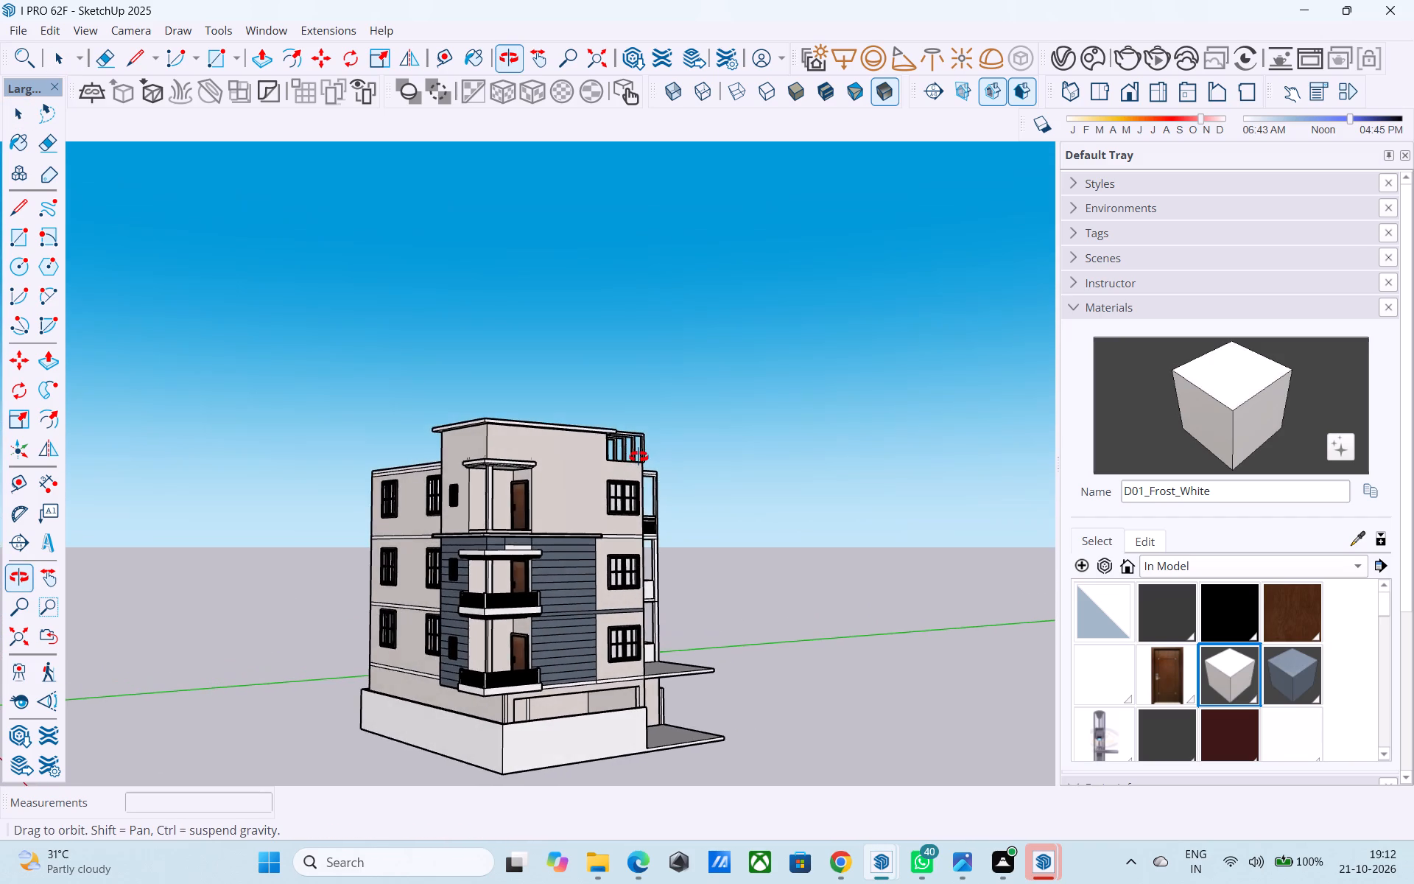
middle_click_drag(639, 457, 665, 402)
scroll(626, 463, "up", 3)
scroll(625, 466, "down", 4)
middle_click_drag(603, 488, 301, 635)
middle_click_drag(460, 578, 429, 571)
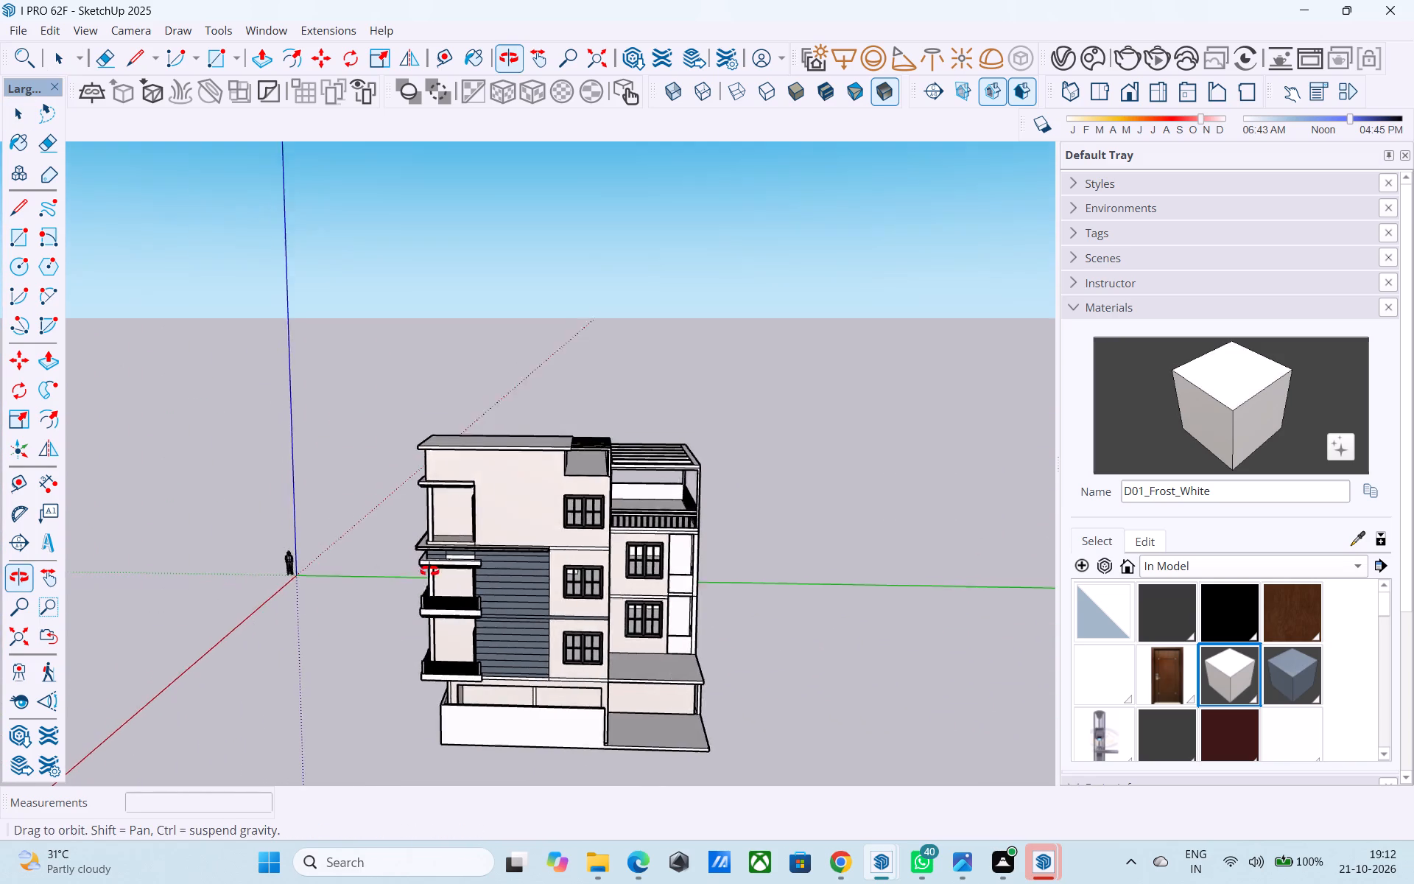
middle_click_drag(429, 571, 796, 576)
scroll(727, 575, "up", 4)
Save the model again.
key("ctrl+s")
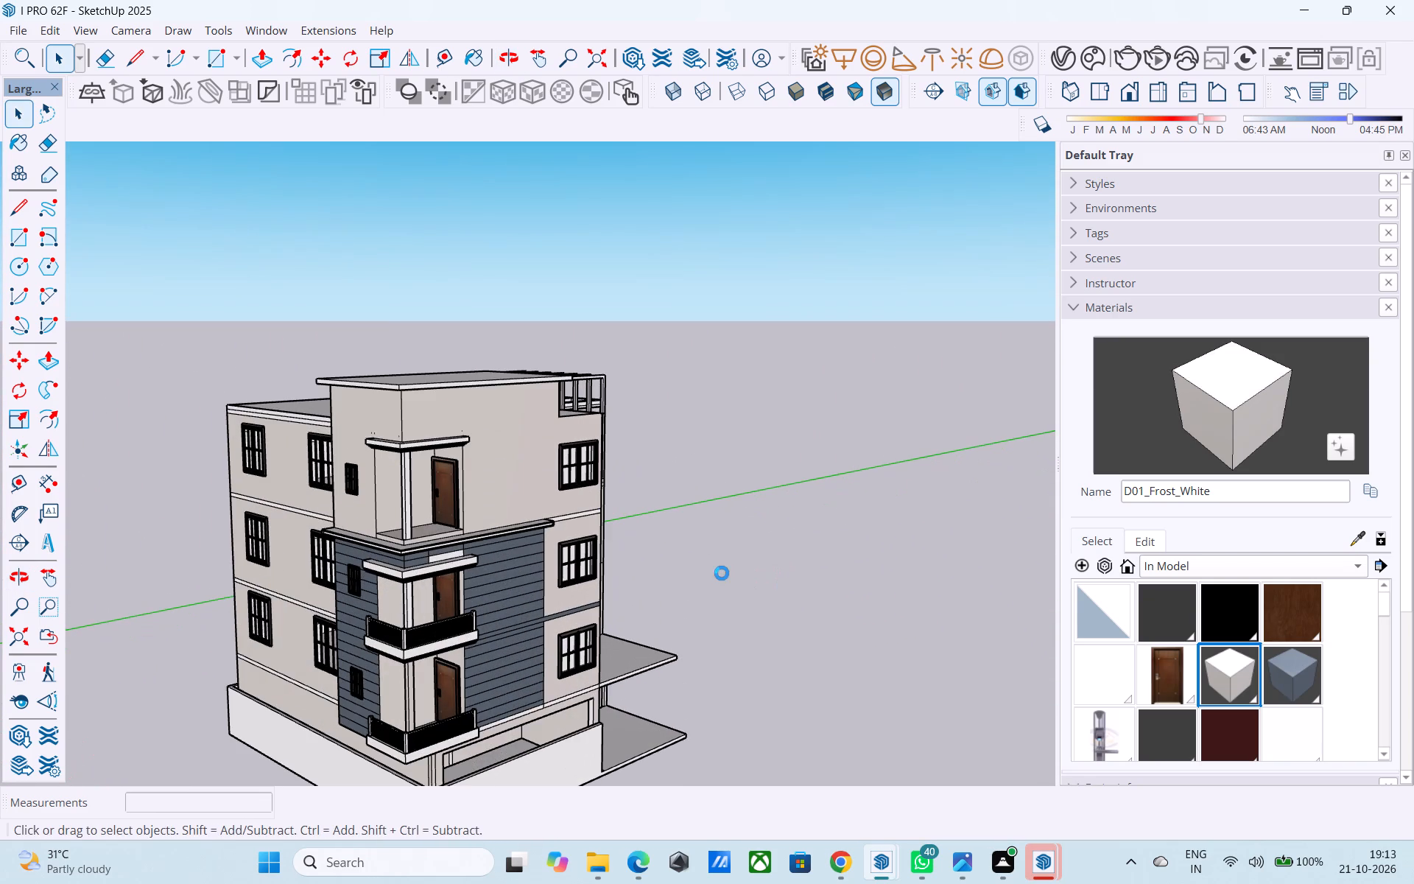
Examine the building from the front, side and rear, including the small side balconies and the pergola.
middle_click_drag(689, 568, 407, 535)
scroll(487, 569, "up", 3)
middle_click_drag(485, 558, 742, 567)
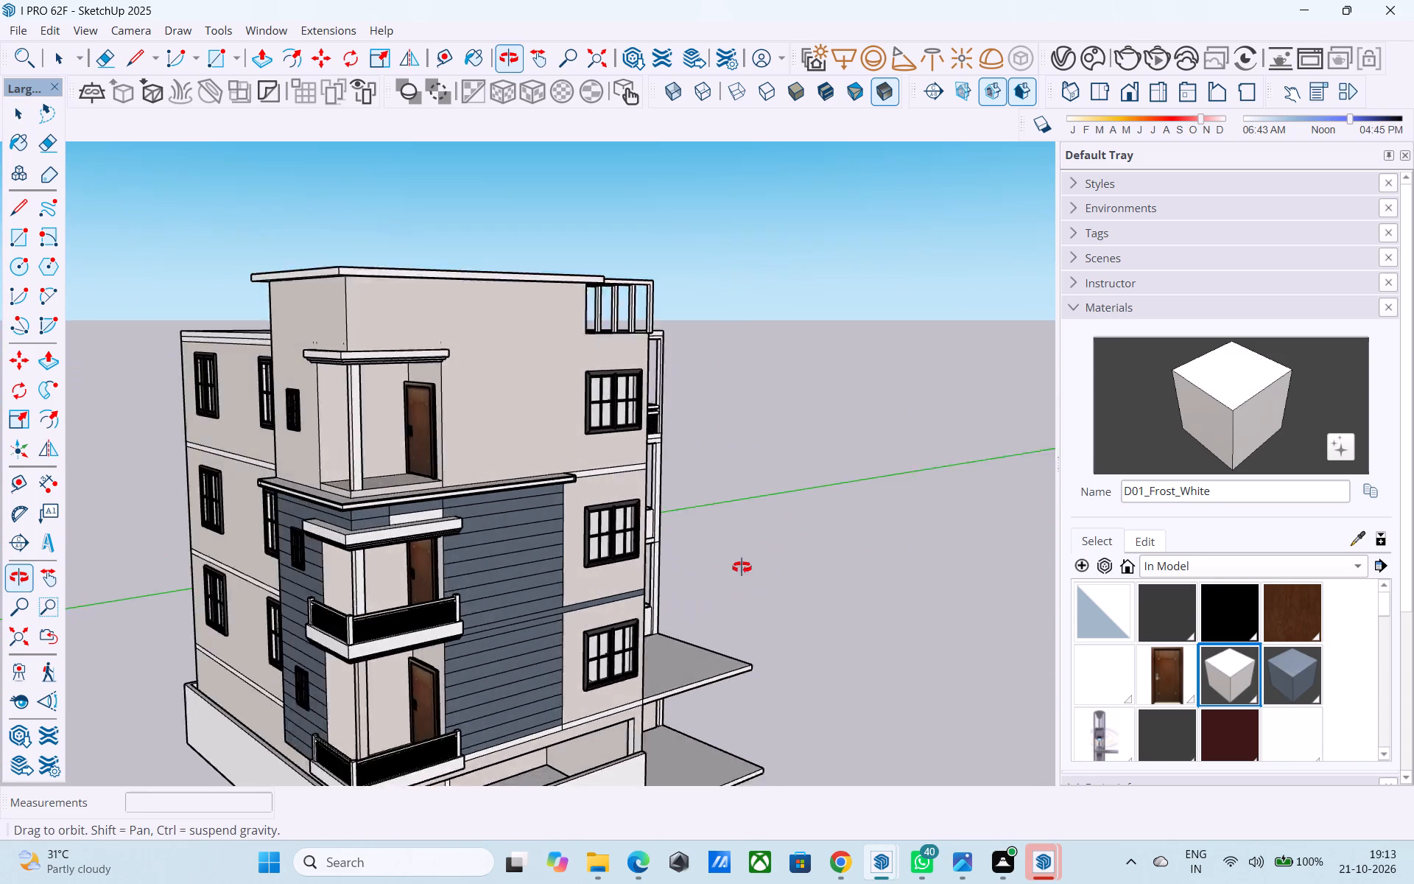
middle_click_drag(742, 567, 866, 550)
middle_click_drag(658, 572, 796, 555)
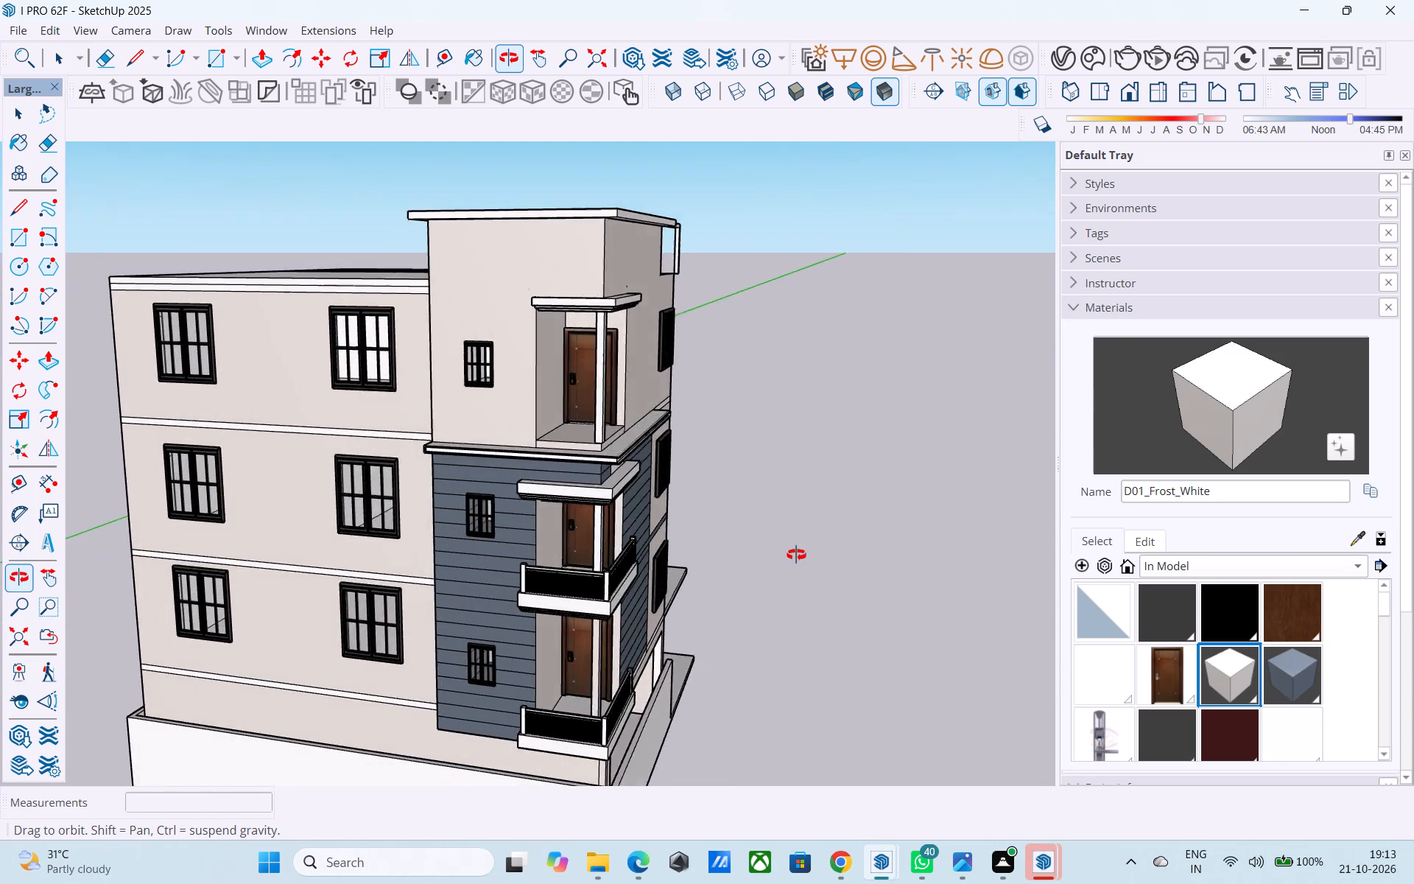
middle_click_drag(796, 555, 395, 495)
middle_click_drag(669, 505, 451, 461)
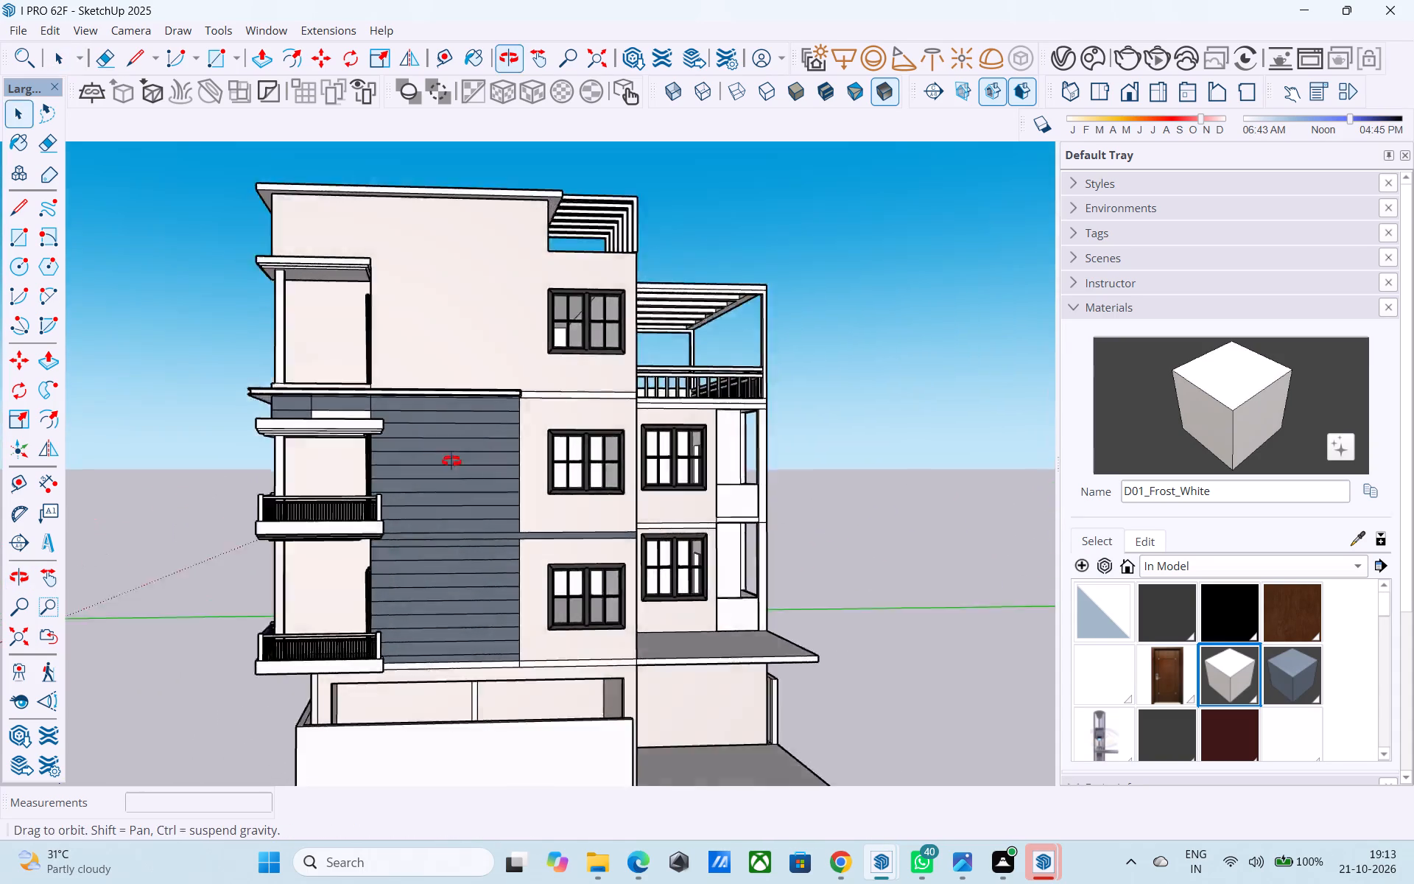
middle_click_drag(451, 461, 265, 500)
middle_click_drag(681, 527, 514, 547, "shift")
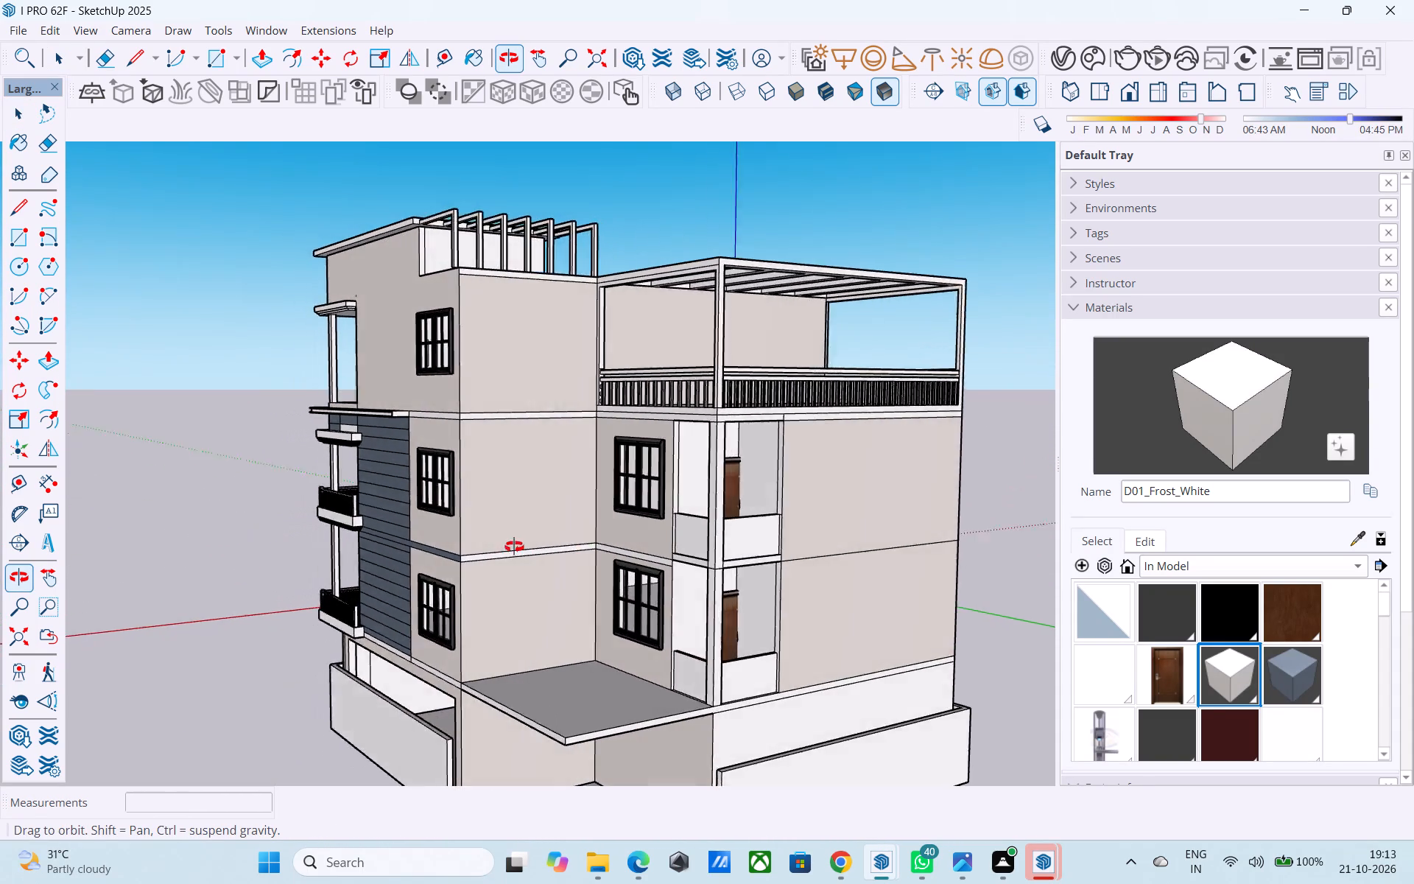
middle_click_drag(514, 547, 474, 549, "shift")
middle_click_drag(659, 552, 612, 553)
scroll(698, 575, "up", 8)
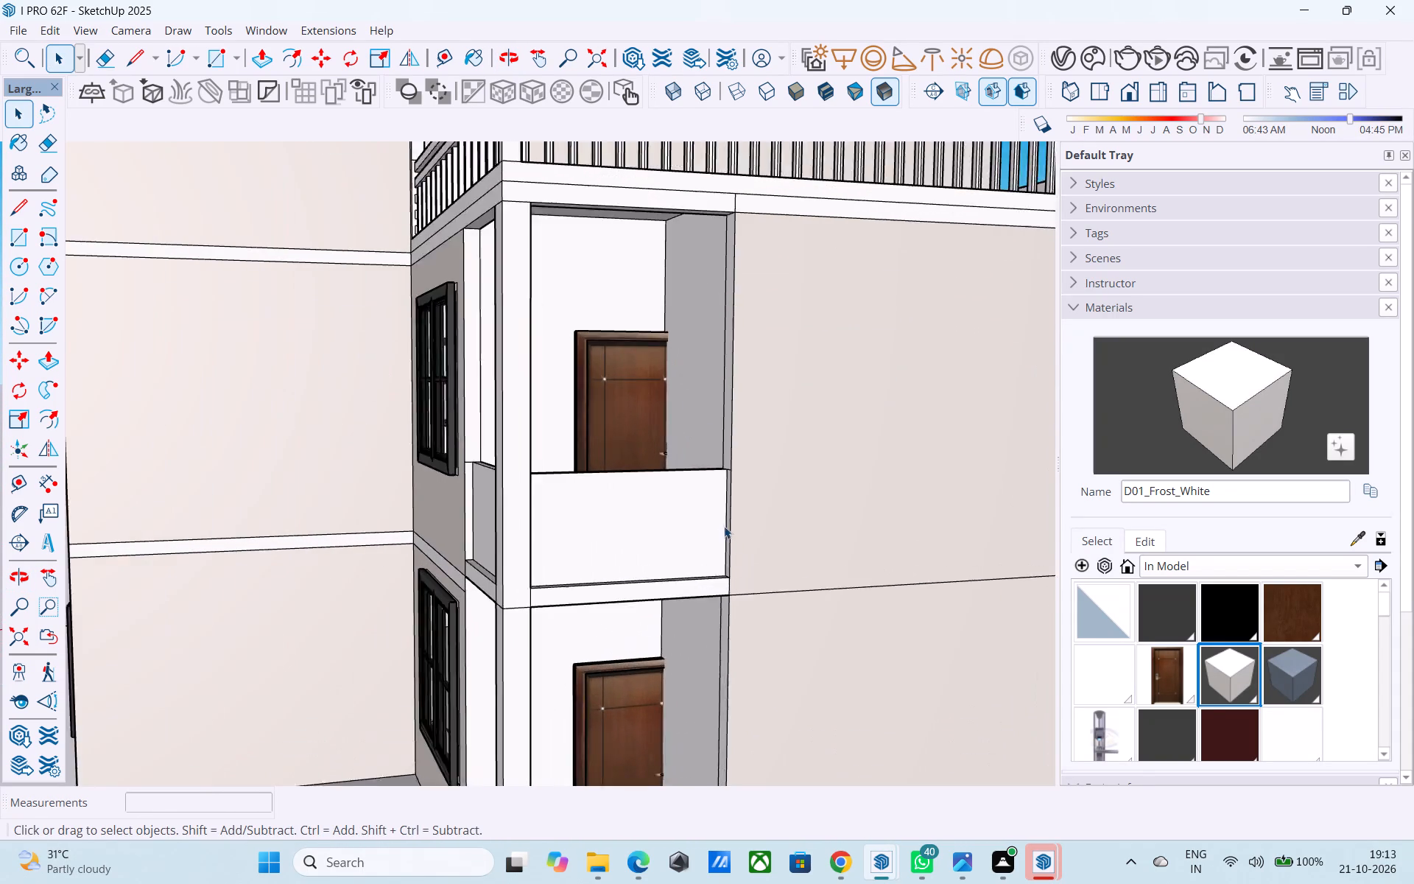
scroll(724, 526, "up", 3)
left_click(728, 522)
scroll(722, 511, "down", 18)
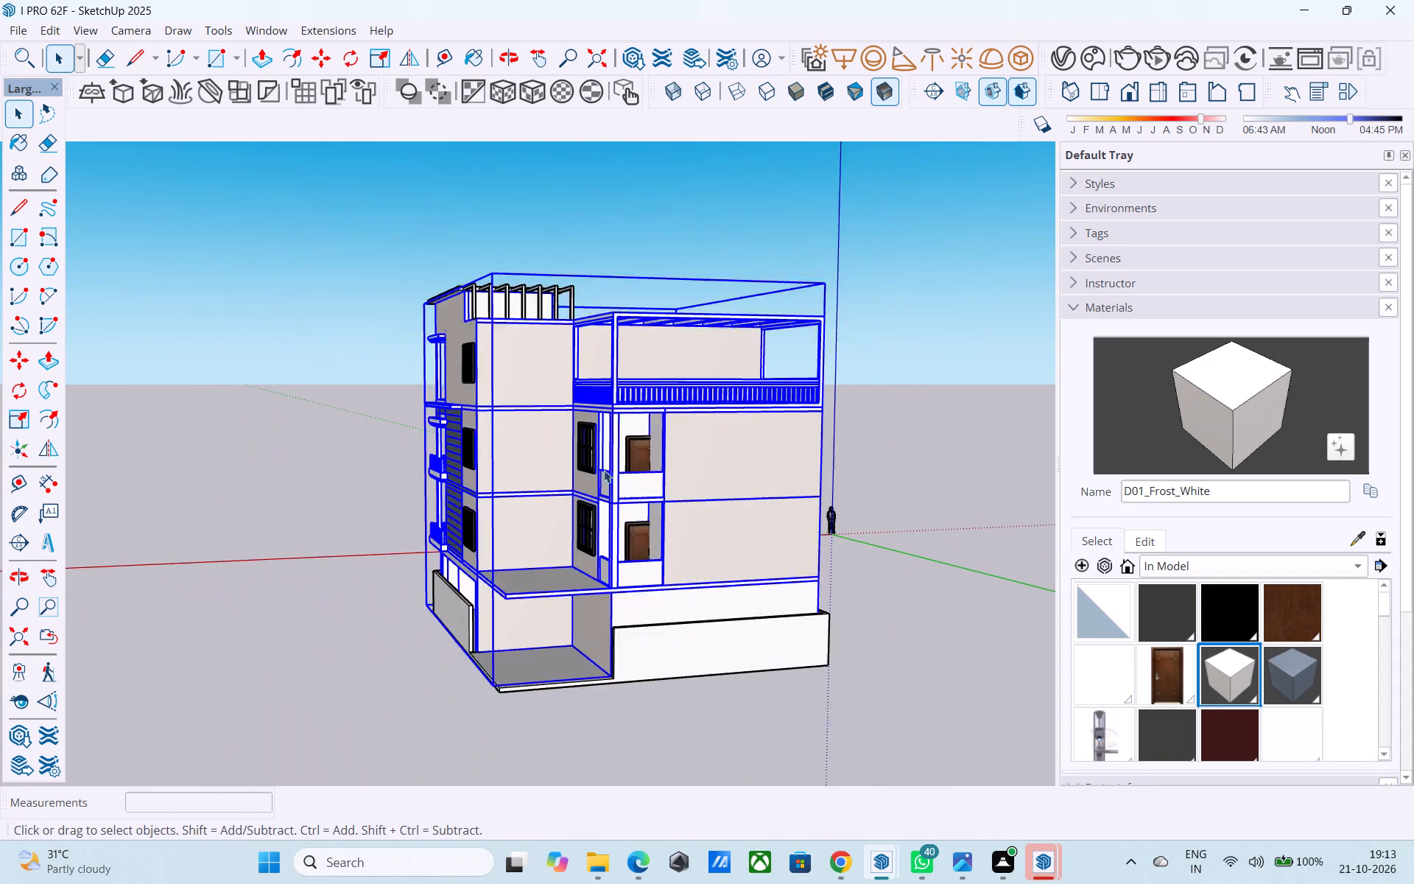
scroll(604, 470, "down", 1)
left_click(836, 407)
middle_click_drag(689, 438, 1051, 432)
middle_click_drag(634, 440, 868, 513)
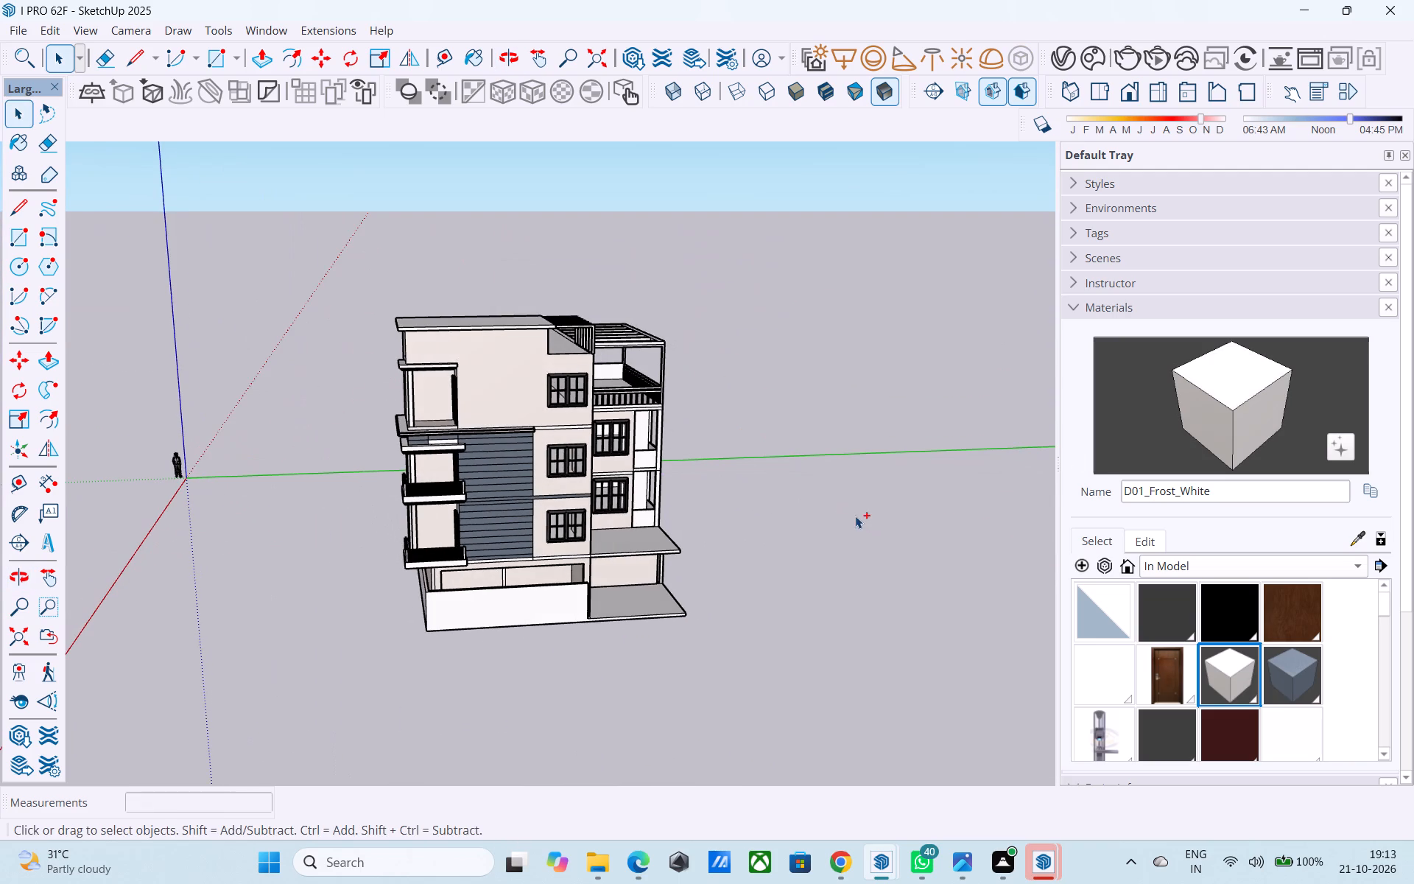
Save the model.
key("ctrl+s")
Import the 2016 Honda Civic LX Sedan model from Downloads and place it on the ground-floor parking slab.
middle_click_drag(641, 494, 696, 454)
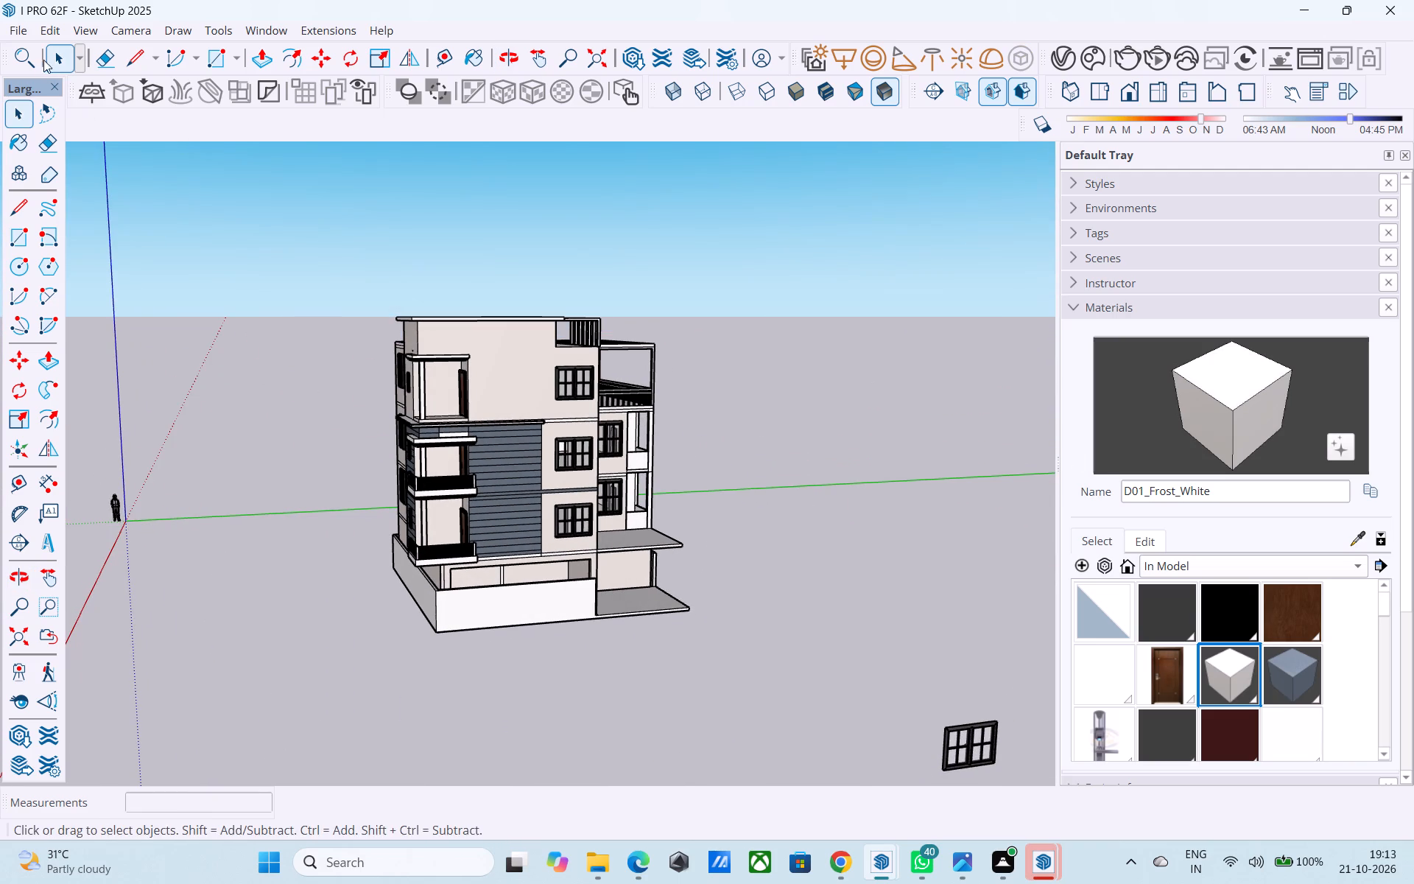
left_click(32, 33)
left_click(20, 33)
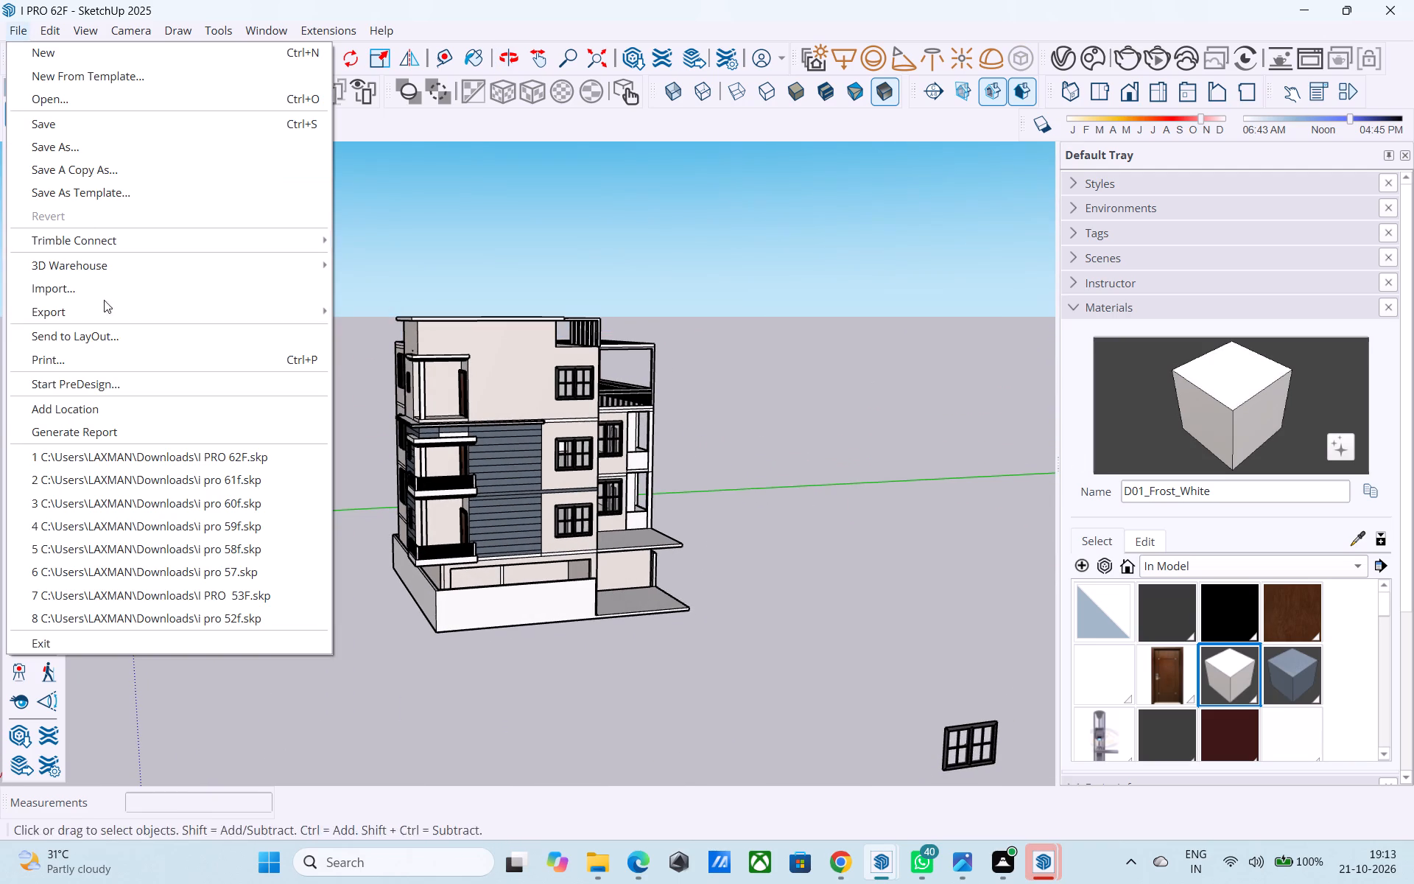
left_click(102, 292)
scroll(232, 436, "down", 6)
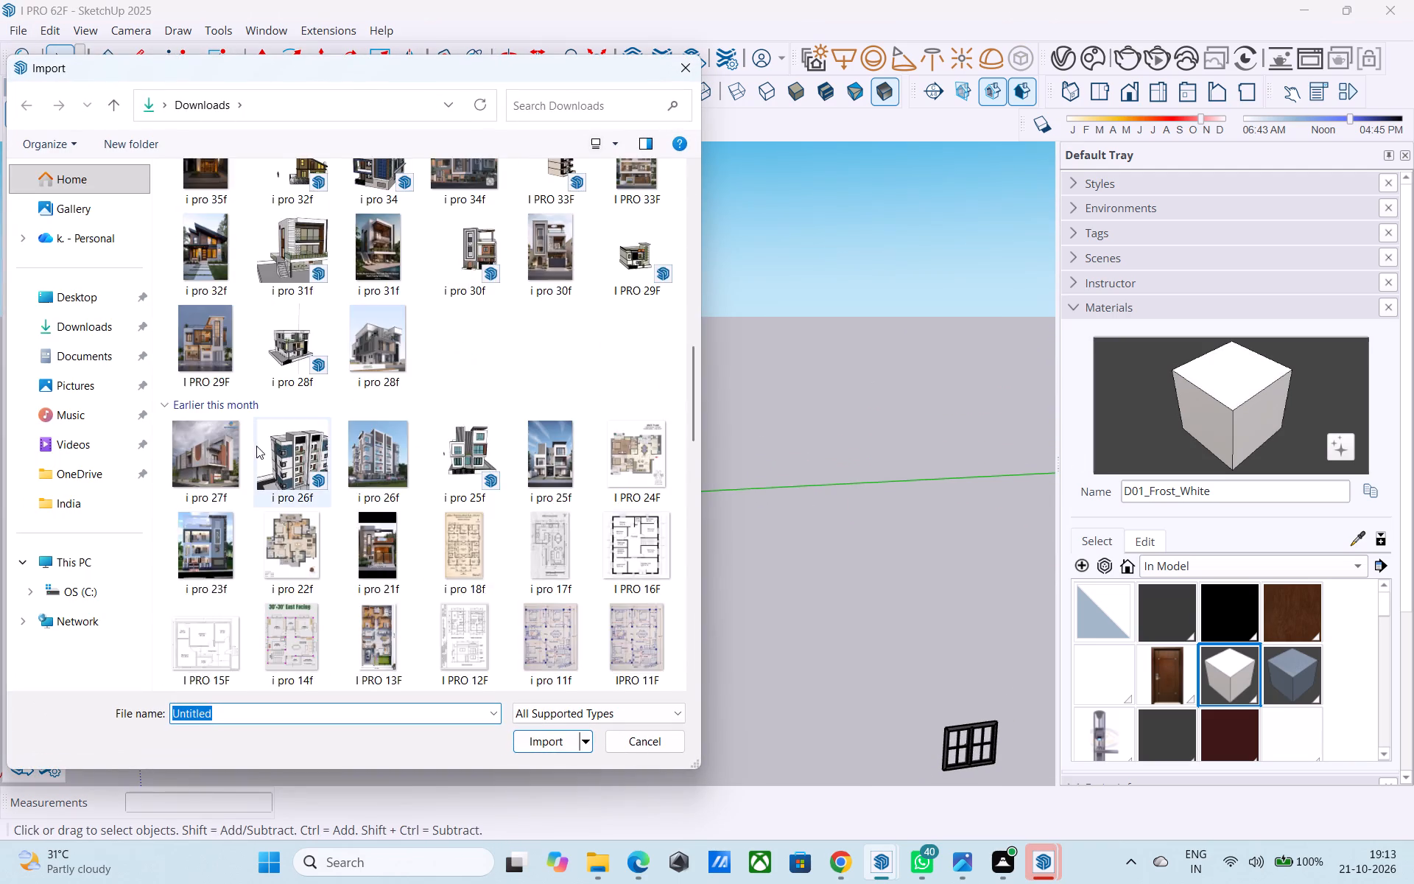
scroll(258, 445, "down", 10)
scroll(379, 422, "up", 3)
left_click(384, 338)
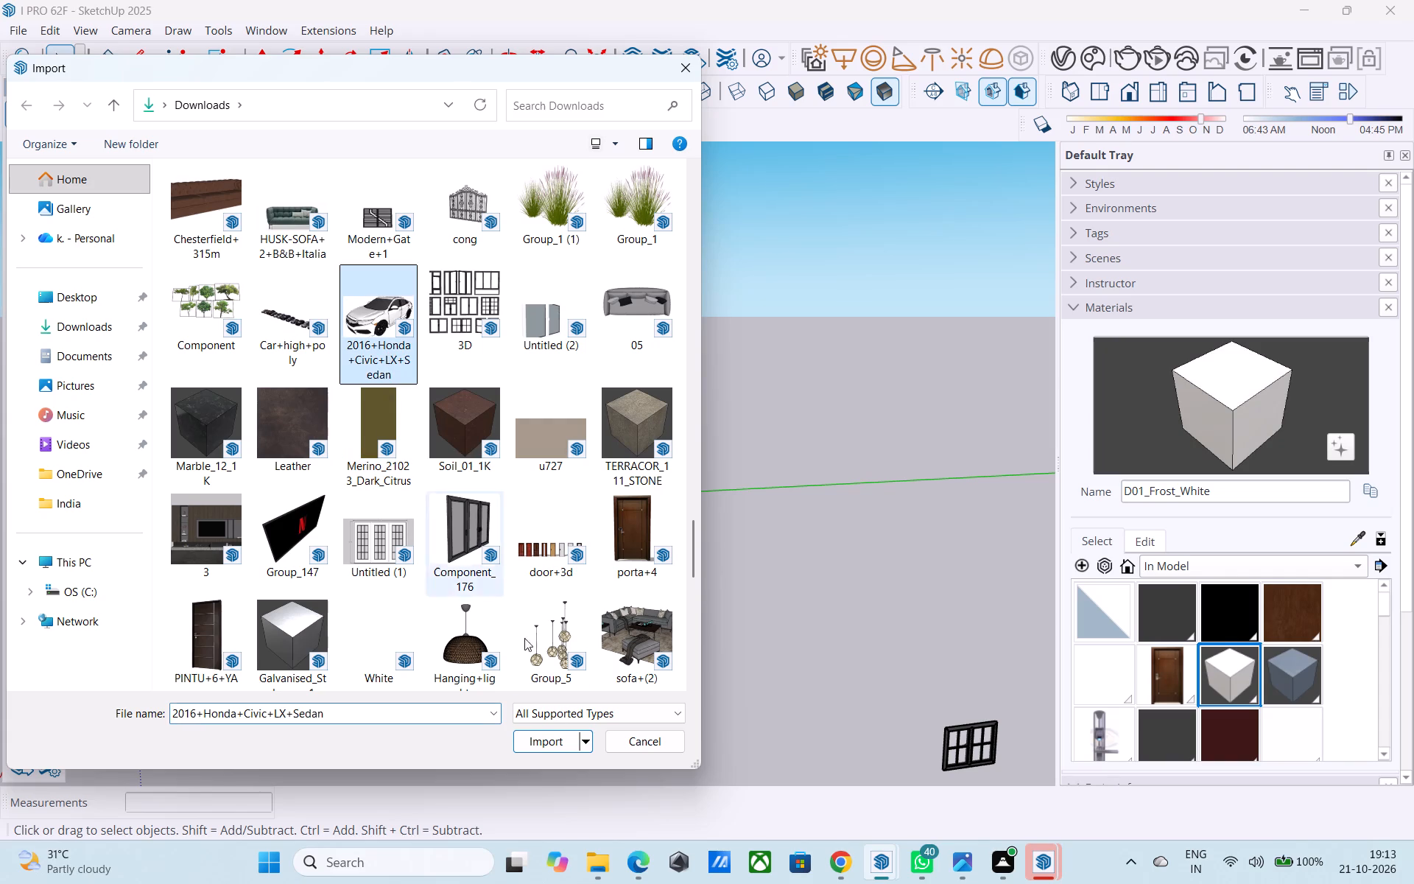
left_click(552, 742)
scroll(630, 367, "down", 5)
middle_click_drag(614, 424, 608, 544)
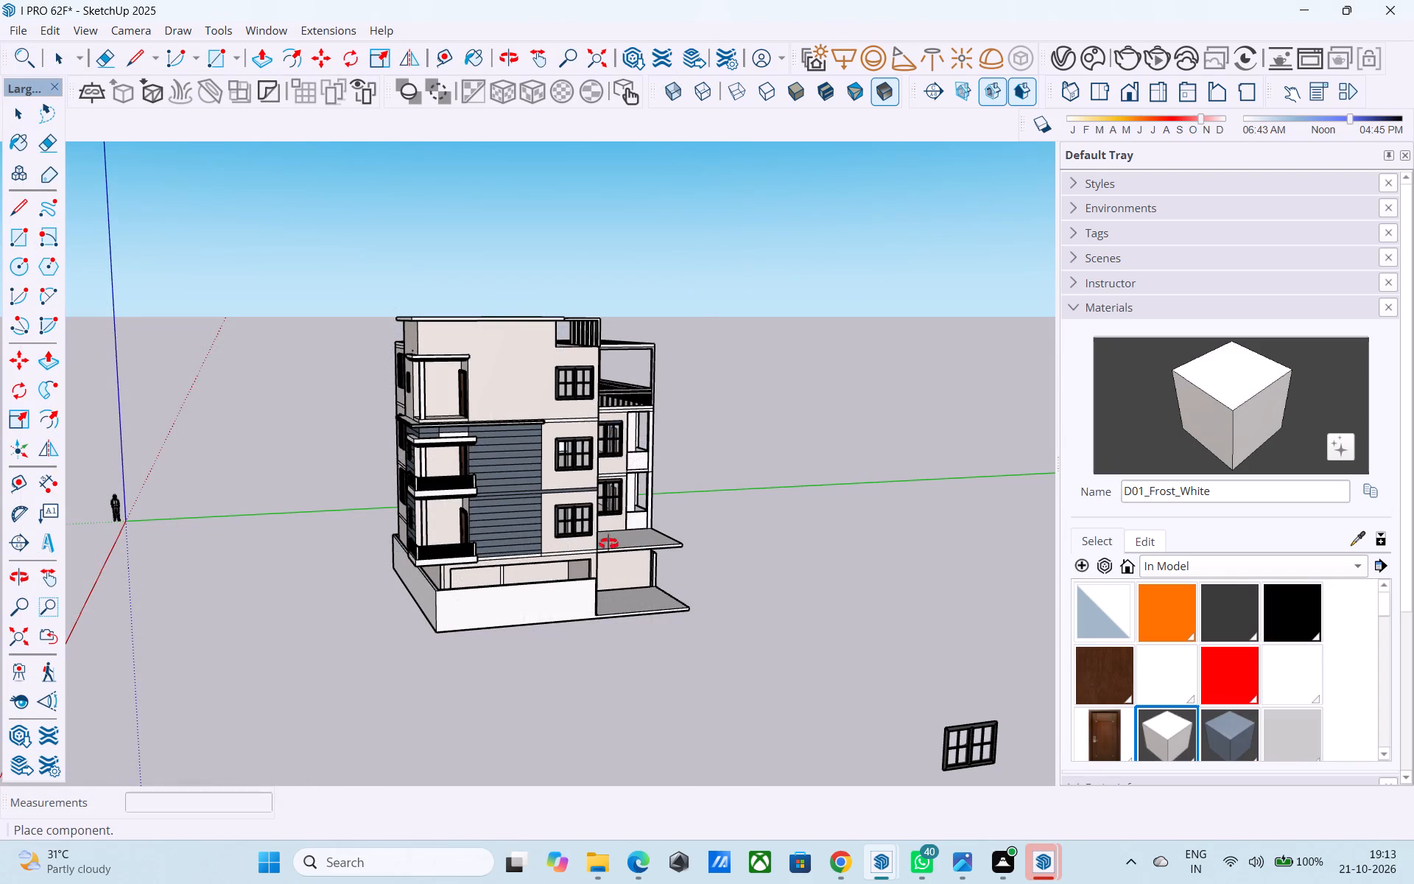
middle_click_drag(608, 544, 608, 544)
scroll(638, 580, "up", 6)
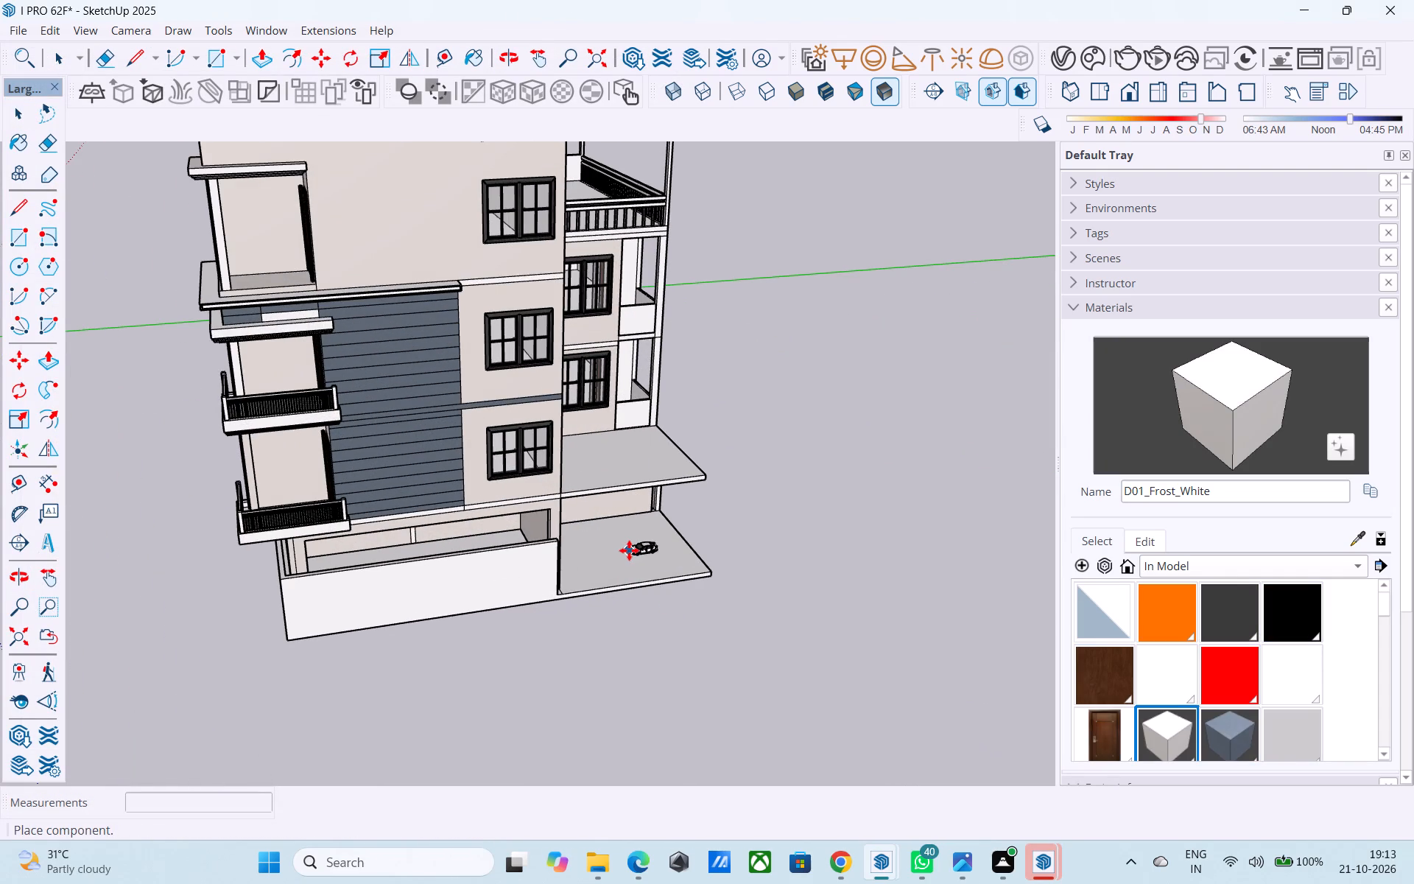
left_click(626, 547)
Rotate the car 90 degrees on the ground plane so its length runs into the parking bay.
middle_click_drag(629, 550, 604, 559)
key("q")
scroll(605, 564, "up", 7)
left_click(617, 576)
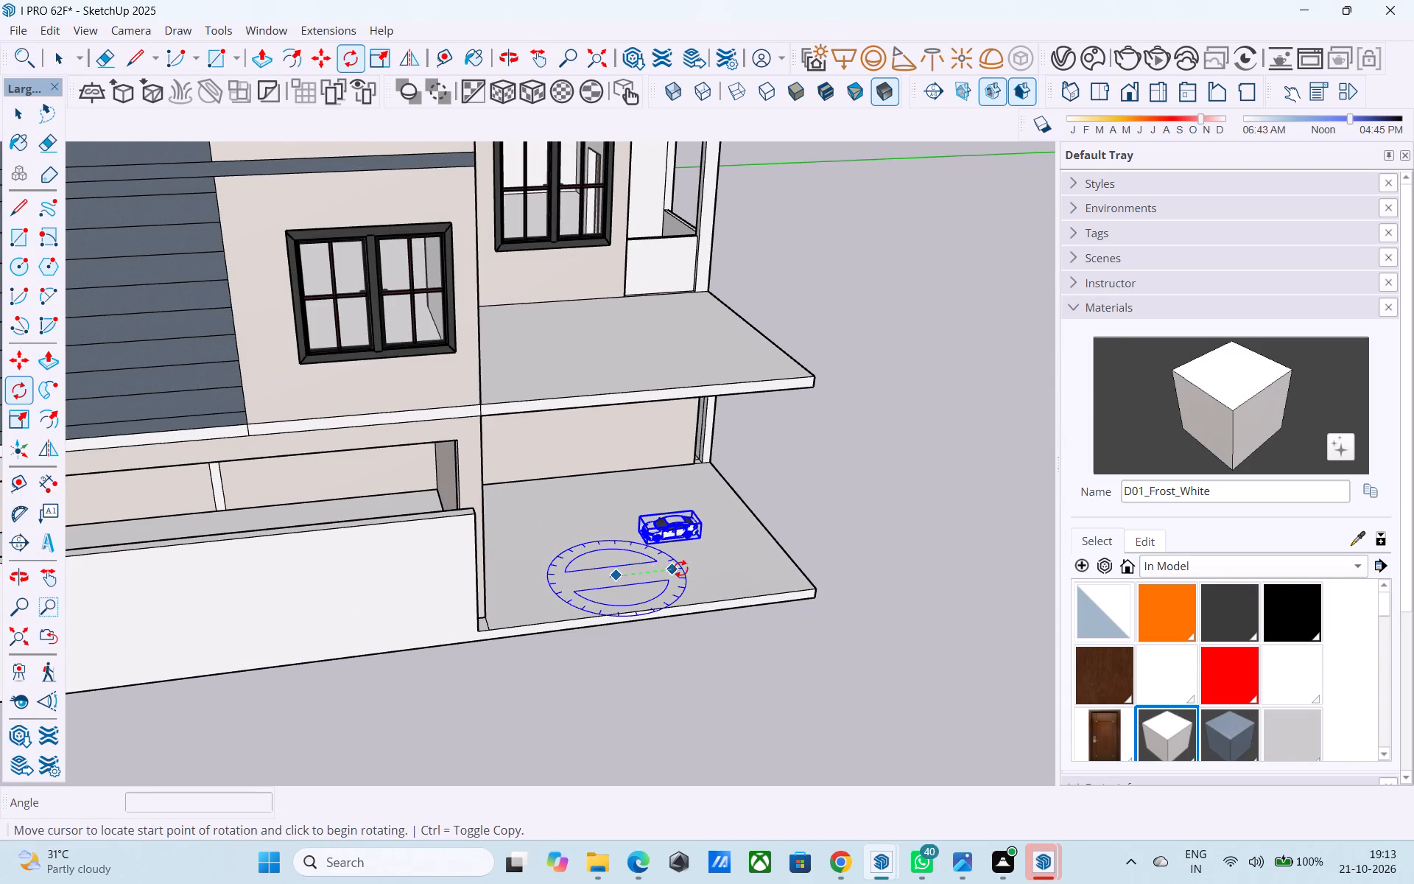
left_click(703, 564)
left_click(658, 653)
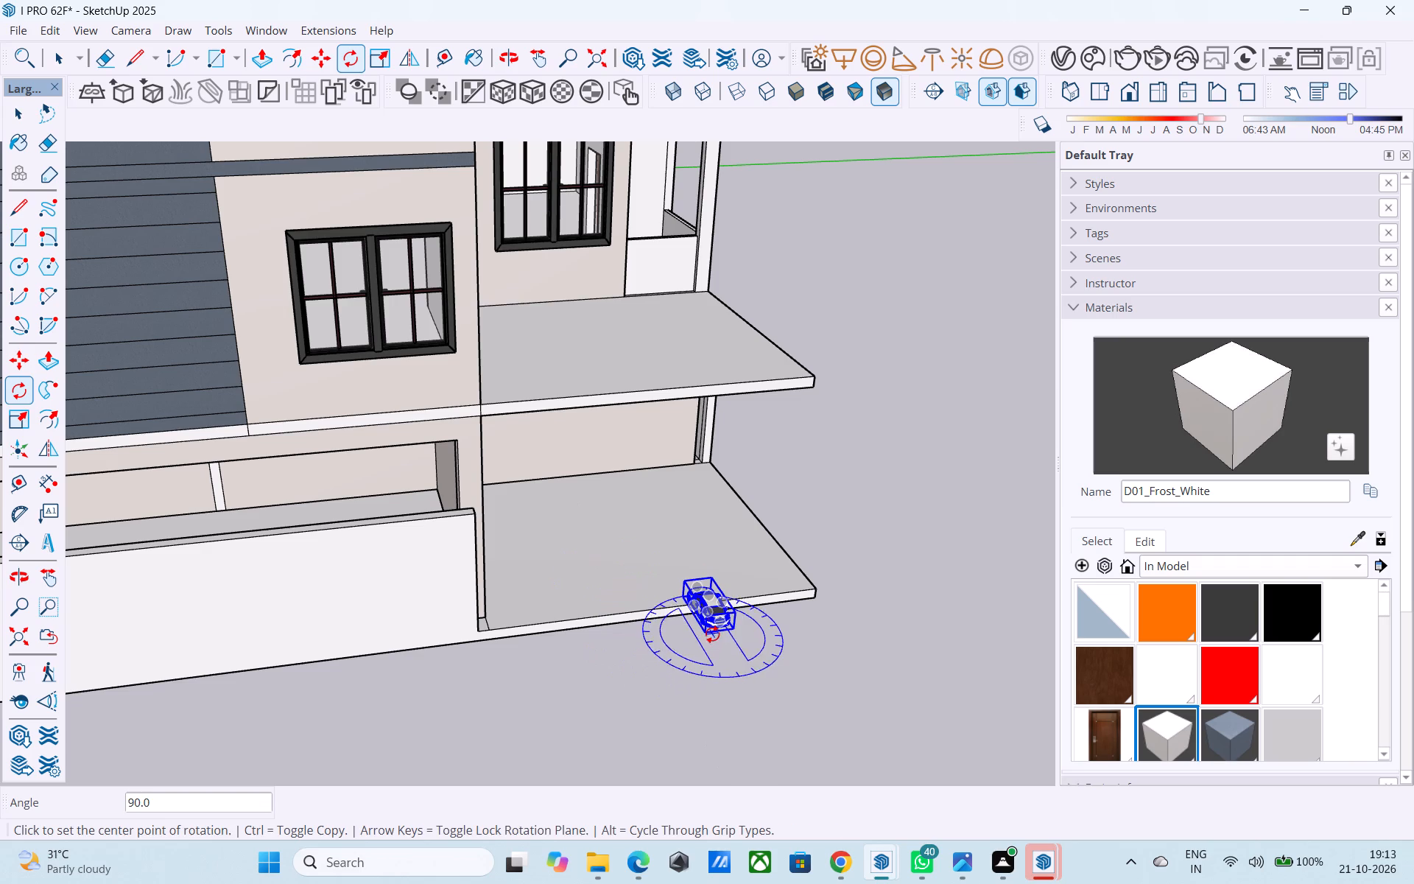
Move the rotated car about 6' 4" from the slab's front edge back onto the middle of the parking slab.
key("m")
left_click(711, 634)
left_click(637, 562)
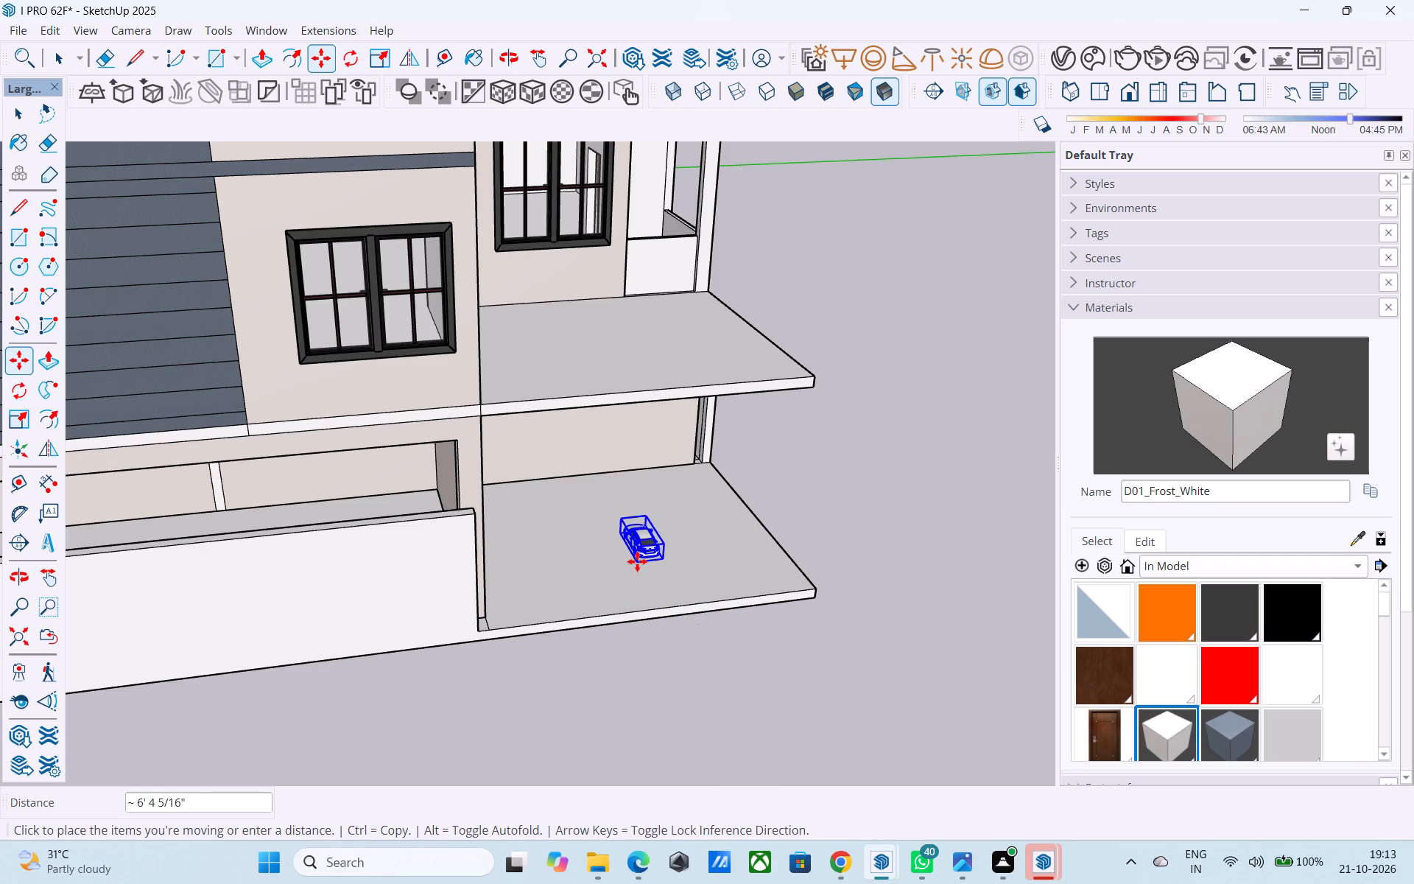
Scale the car up uniformly in two passes from opposite corners to a size that suits the parking bay.
key("s")
scroll(643, 552, "up", 3)
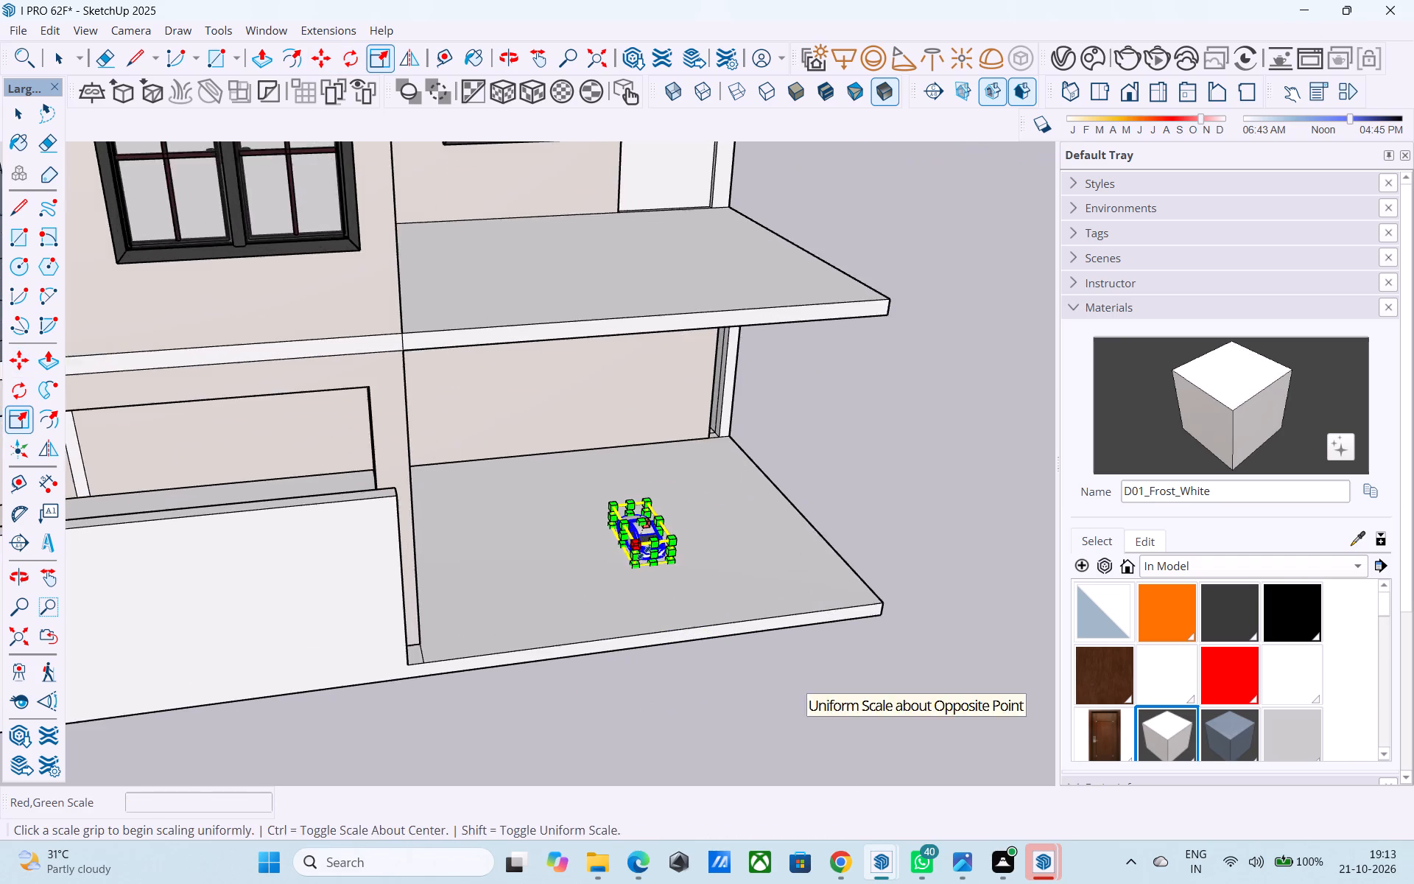
scroll(644, 552, "up", 5)
left_click(683, 526)
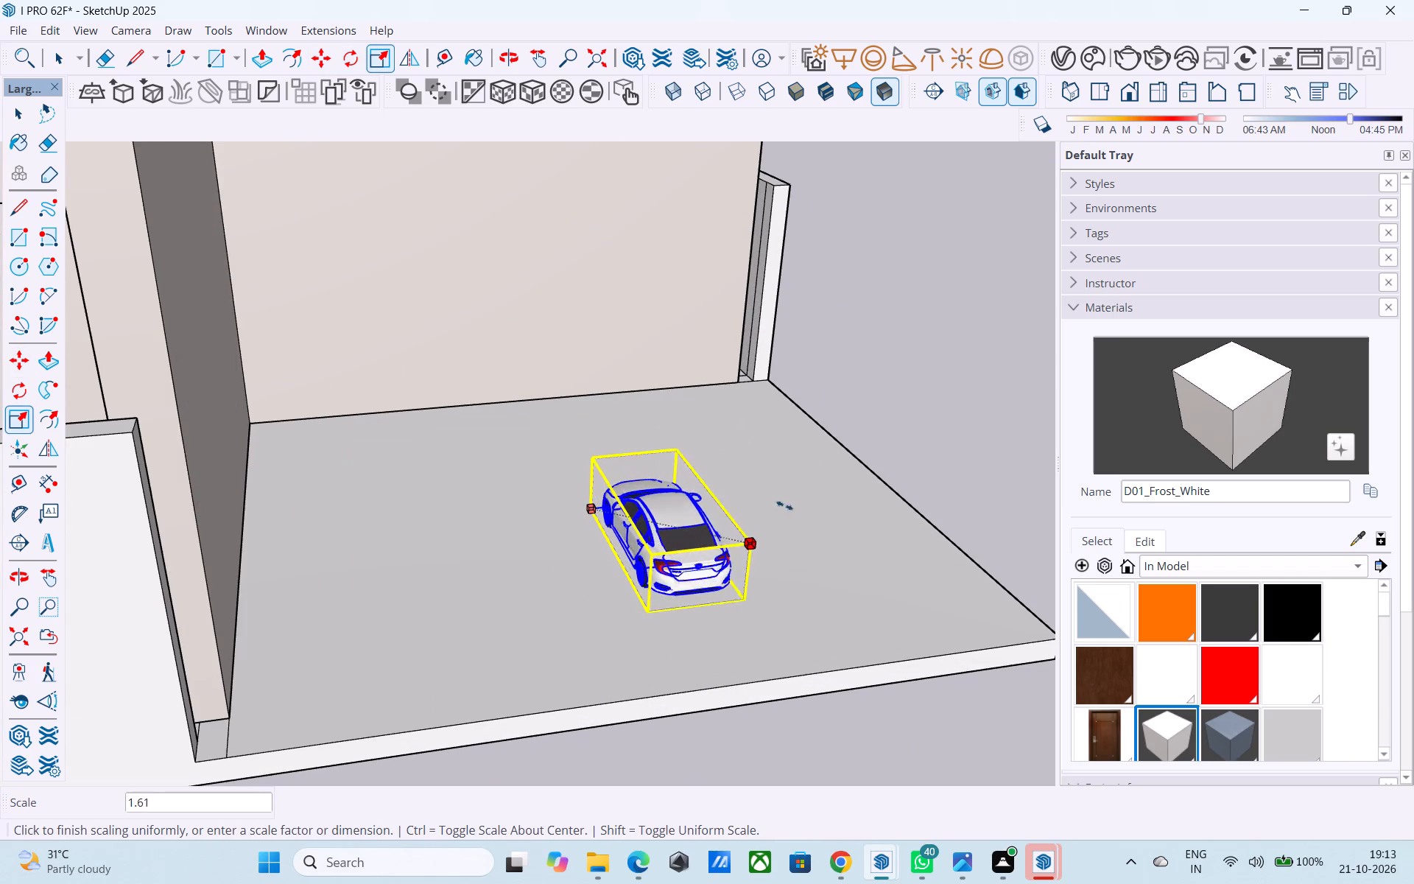
left_click(869, 485)
left_click(594, 435)
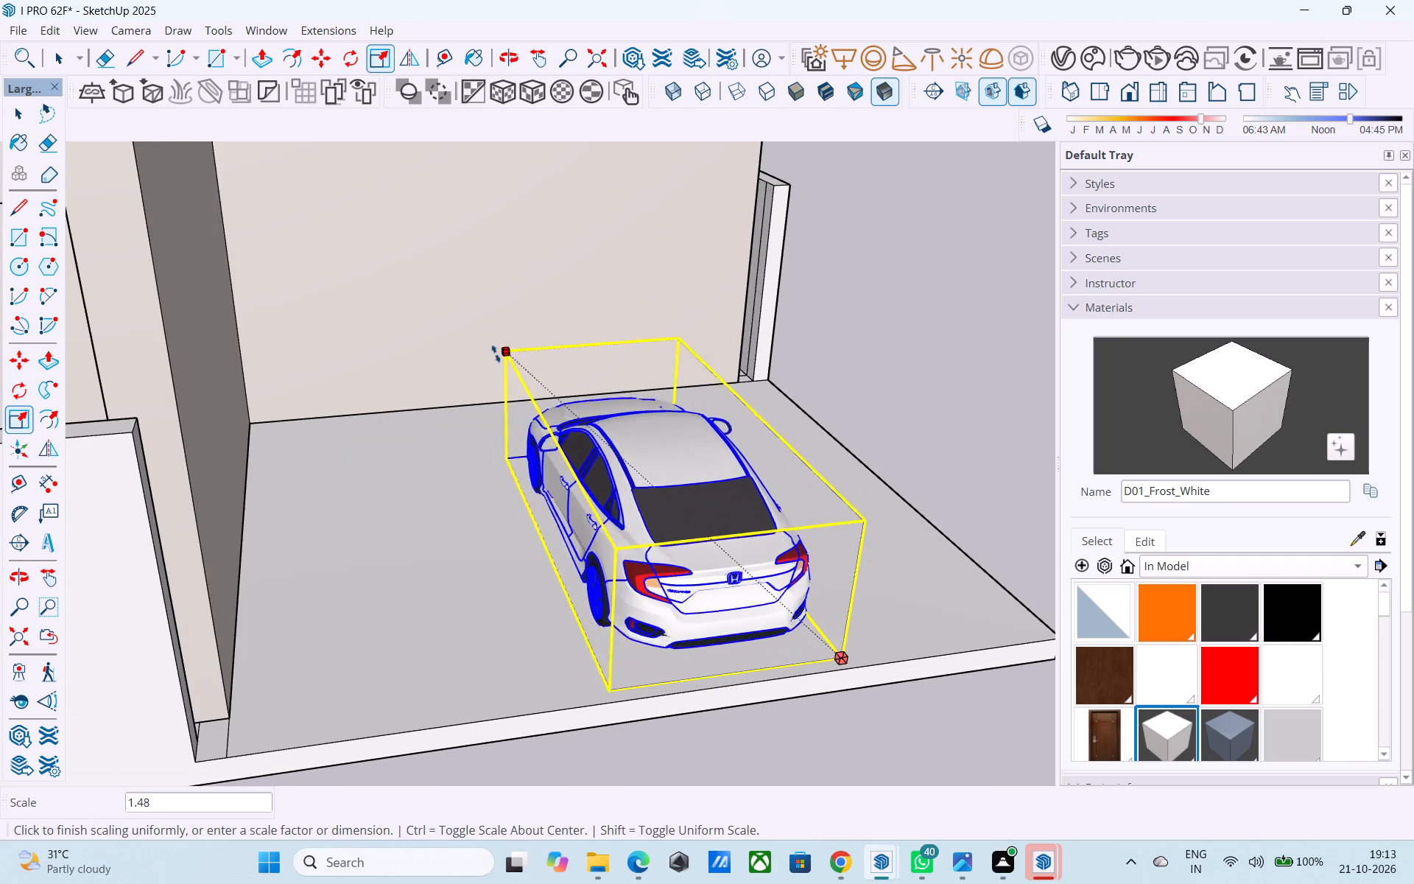
left_click(464, 333)
scroll(461, 322, "down", 12)
middle_click_drag(468, 357, 492, 284)
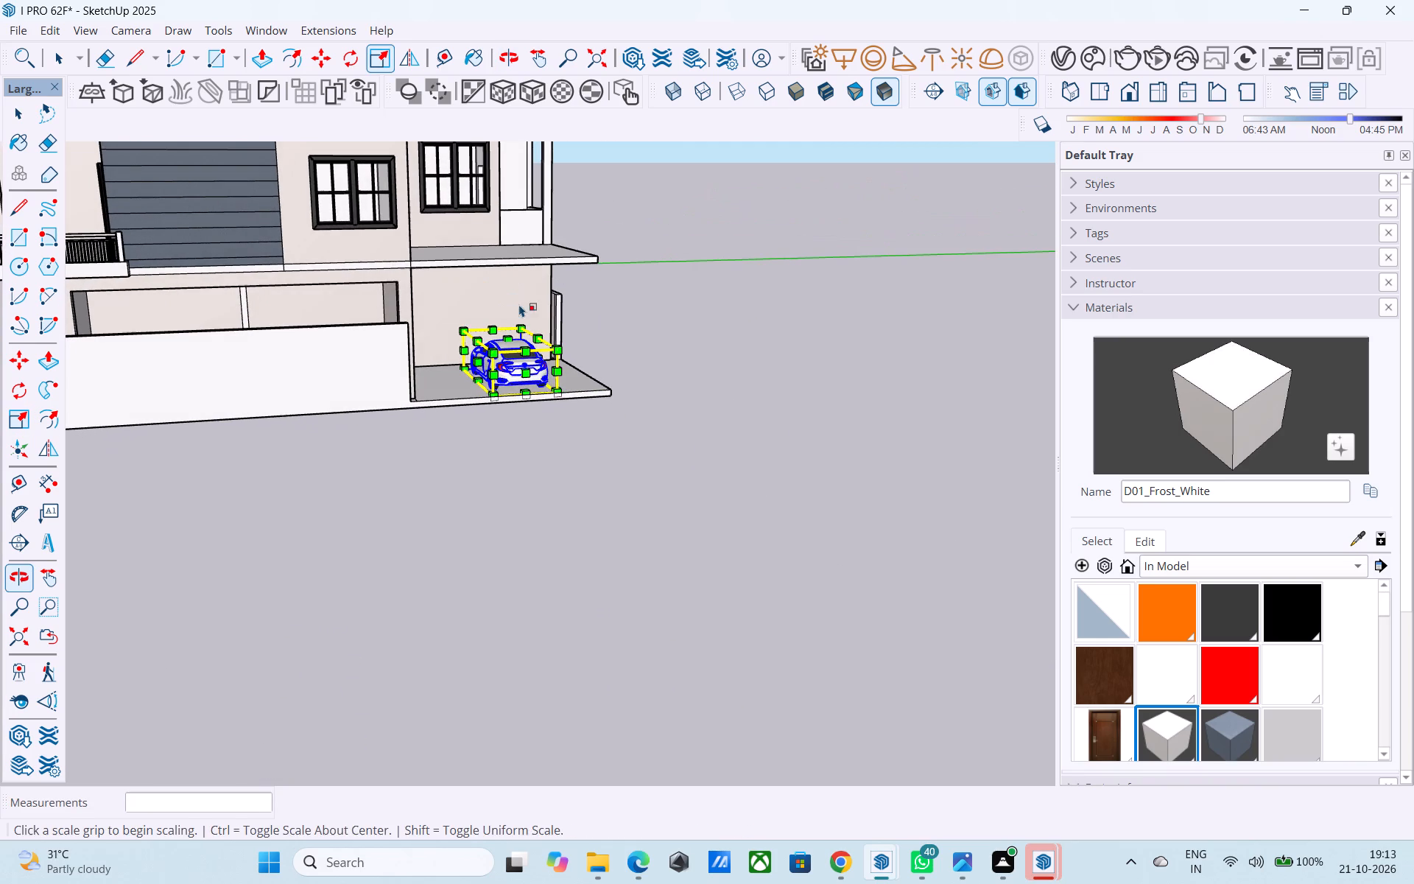
key("space")
left_click(633, 313)
scroll(571, 334, "up", 3)
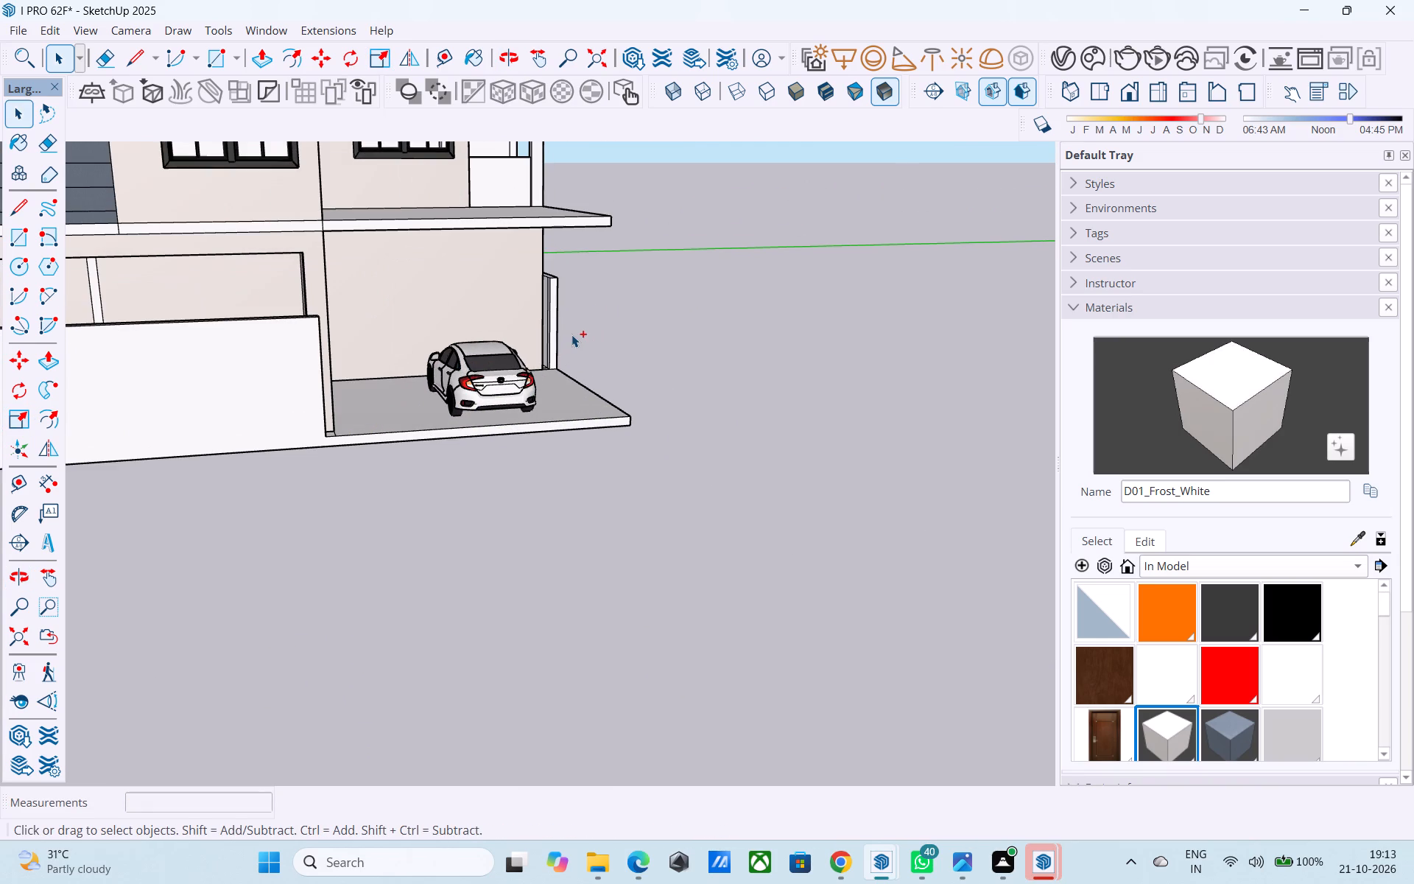
Save the model with the parked car.
key("ctrl+s")
Examine the parked car from several sides, checking its size and position against the parking bay and compound wall.
middle_click_drag(493, 376, 509, 378)
scroll(513, 379, "down", 4)
middle_click_drag(513, 379, 409, 410)
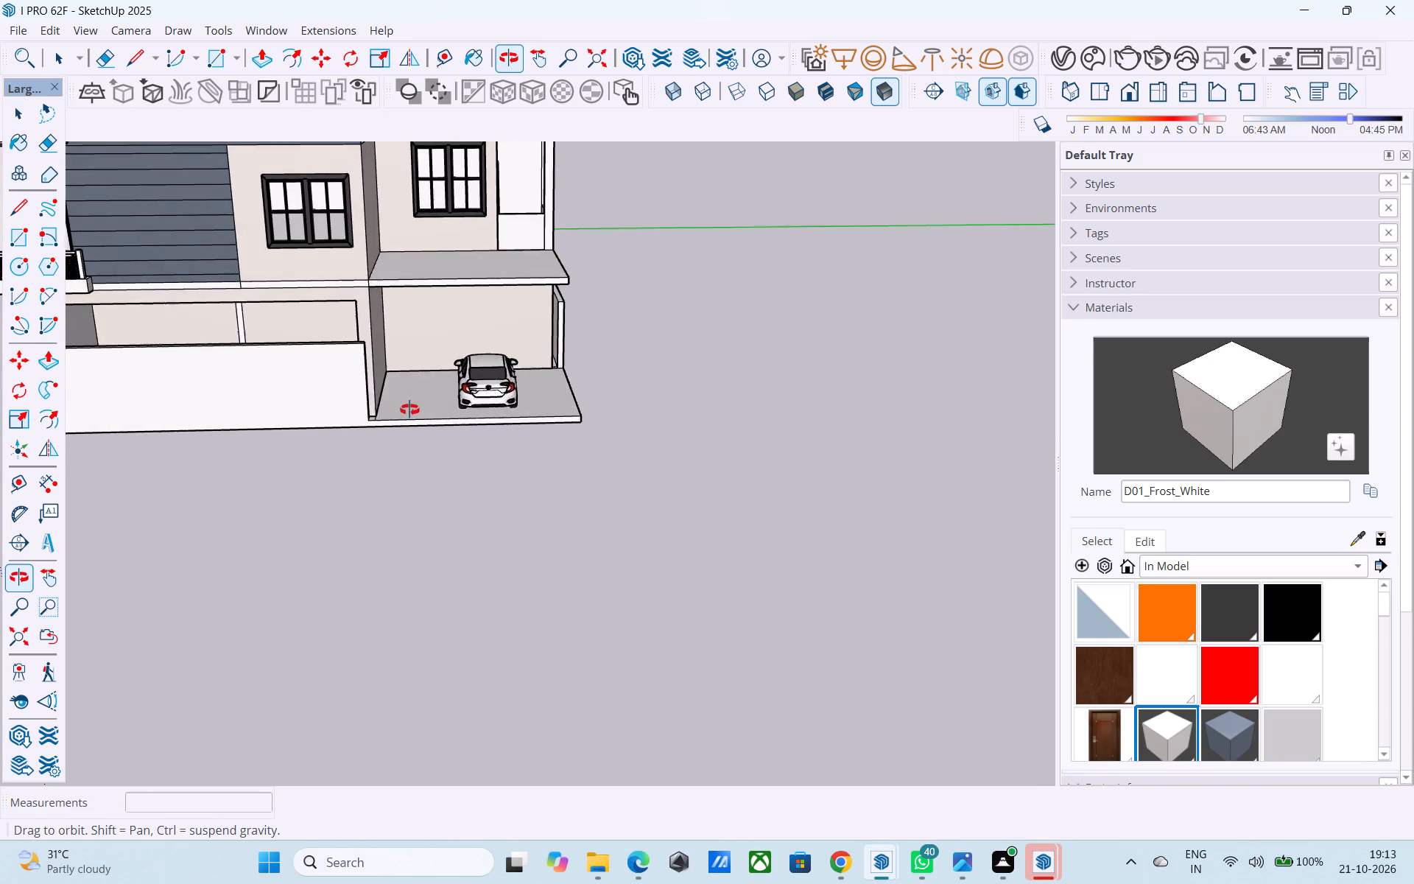
middle_click_drag(409, 410, 466, 379)
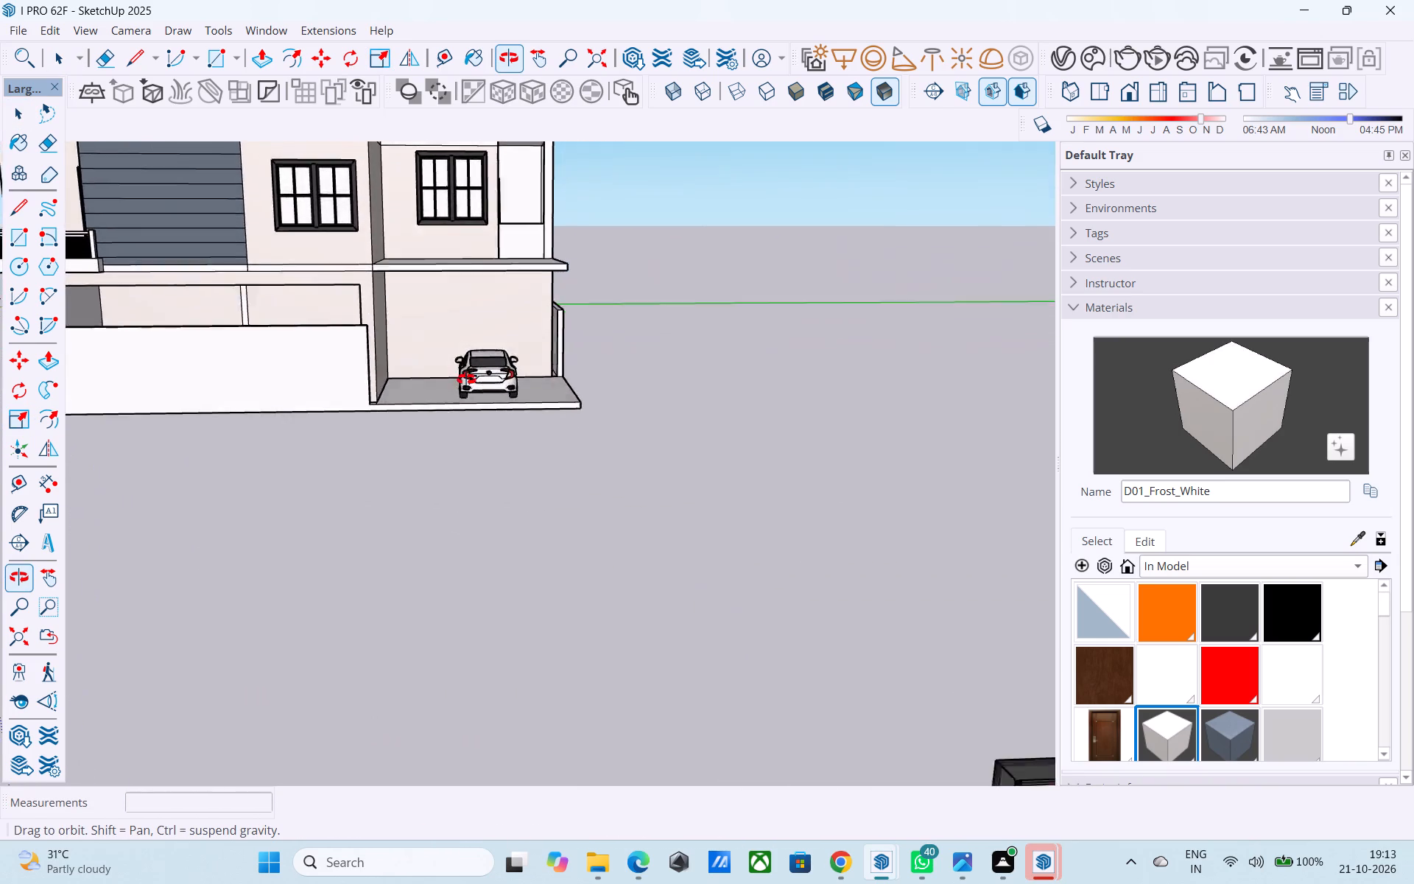
middle_click_drag(466, 379, 686, 404)
scroll(704, 400, "down", 6)
middle_click_drag(609, 435, 639, 396)
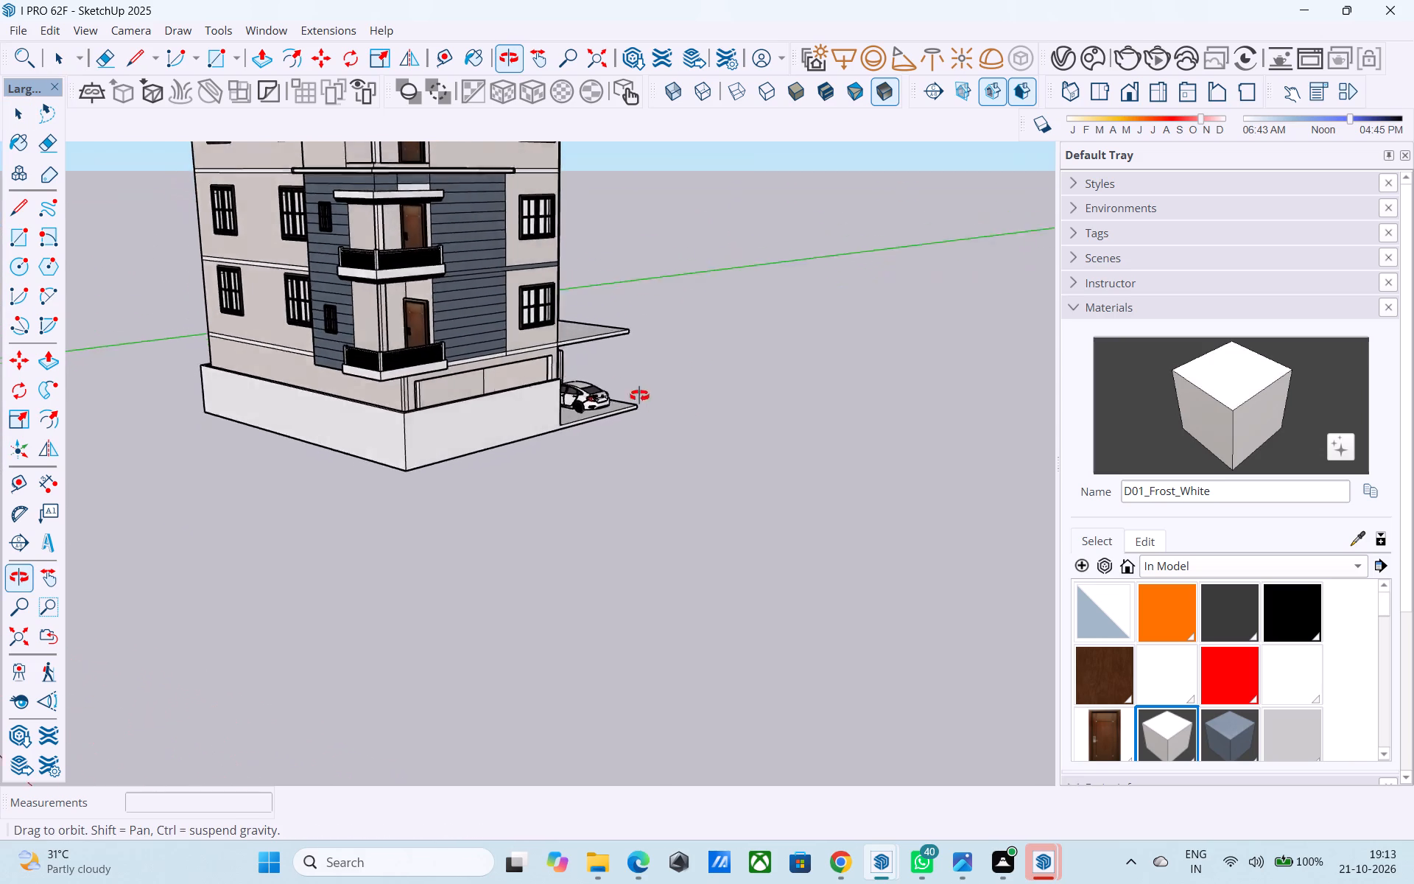
middle_click_drag(639, 396, 462, 396)
scroll(462, 396, "up", 1)
middle_click_drag(462, 396, 333, 407)
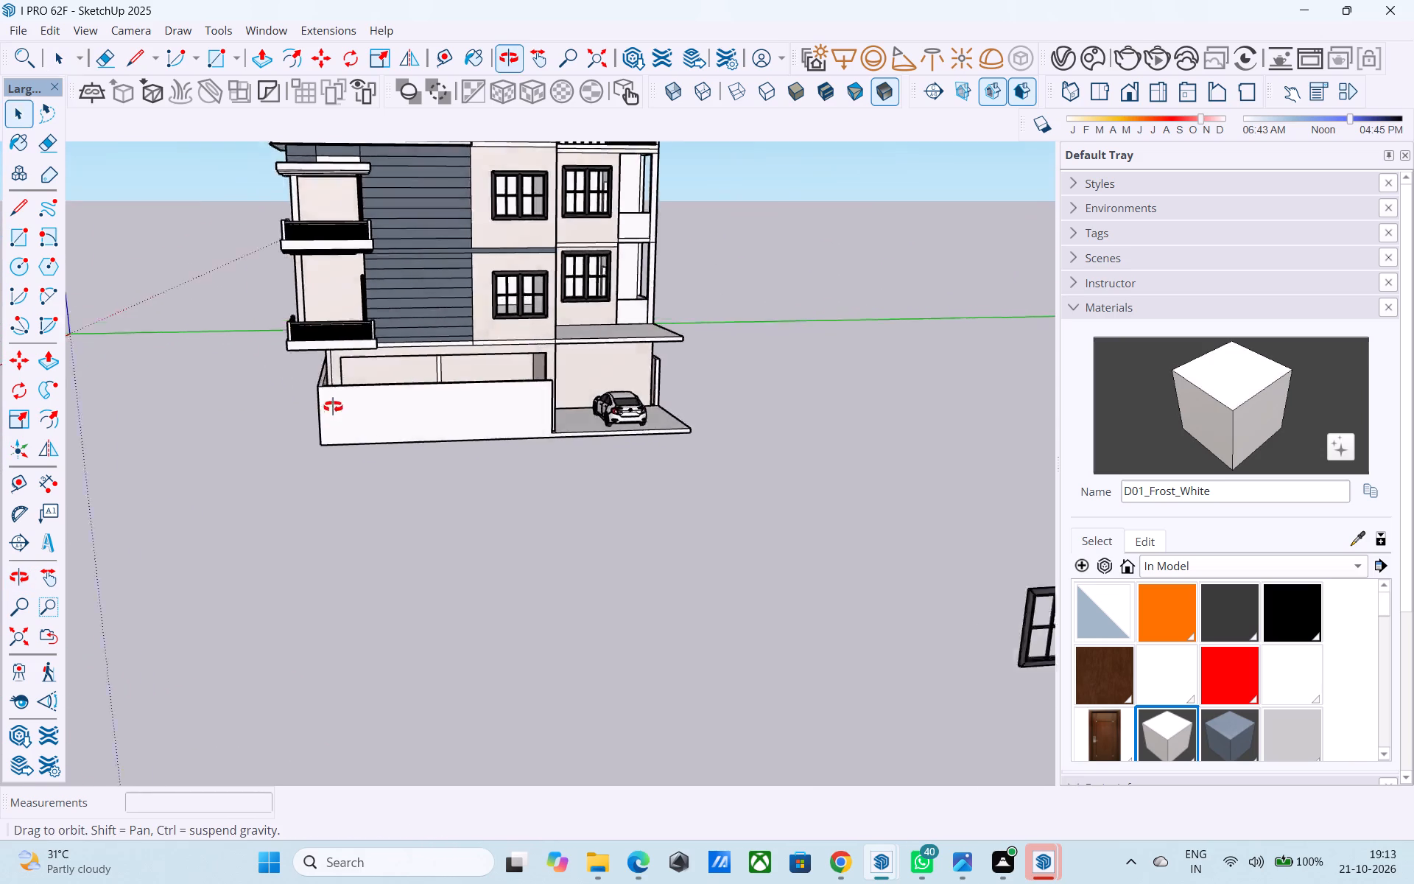
middle_click_drag(333, 407, 184, 399)
middle_click_drag(485, 379, 656, 384)
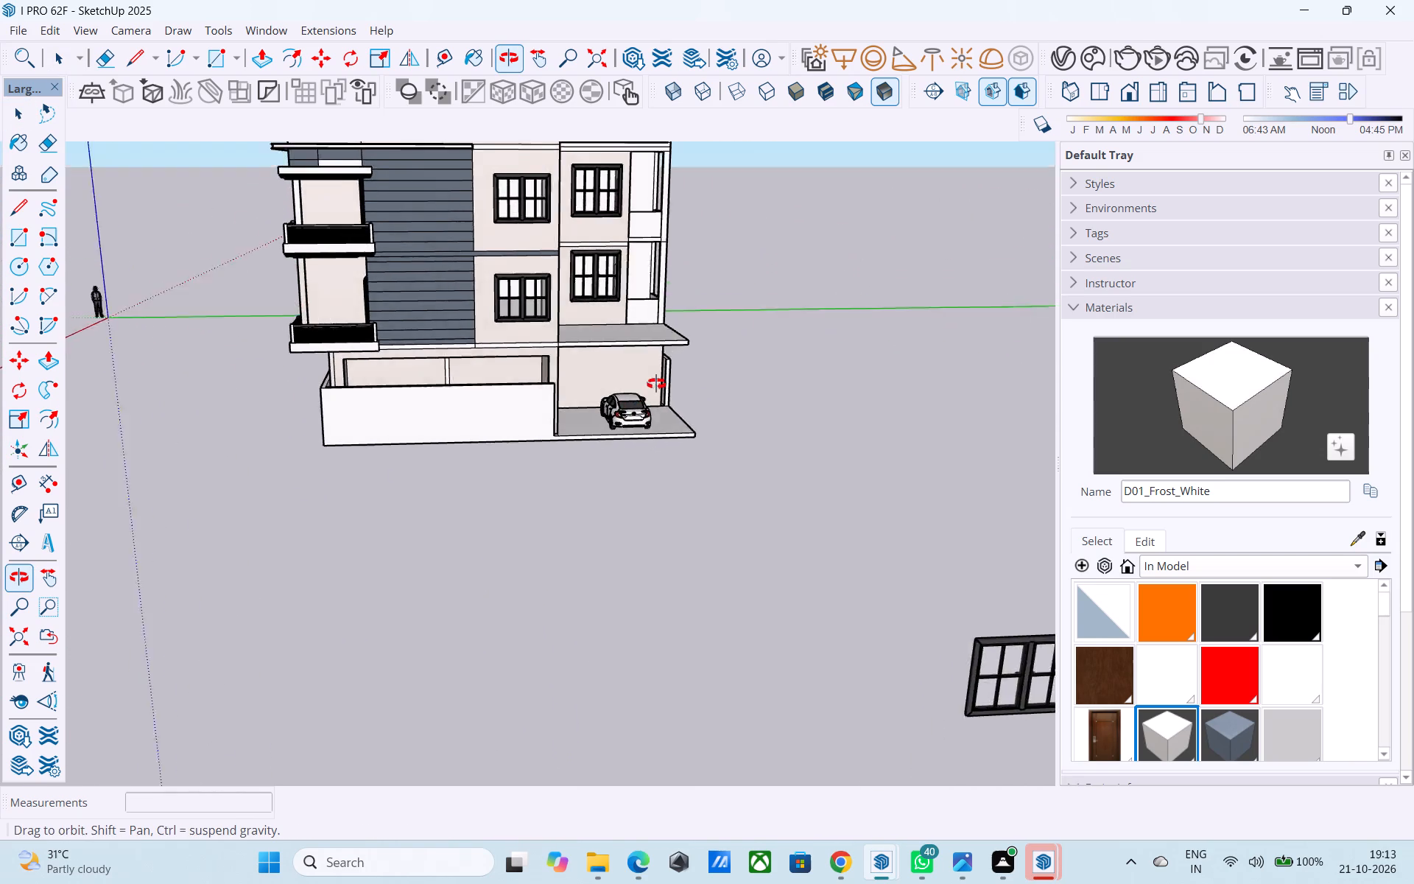
middle_click_drag(656, 384, 658, 342)
scroll(656, 343, "down", 5)
middle_click_drag(524, 373, 624, 538)
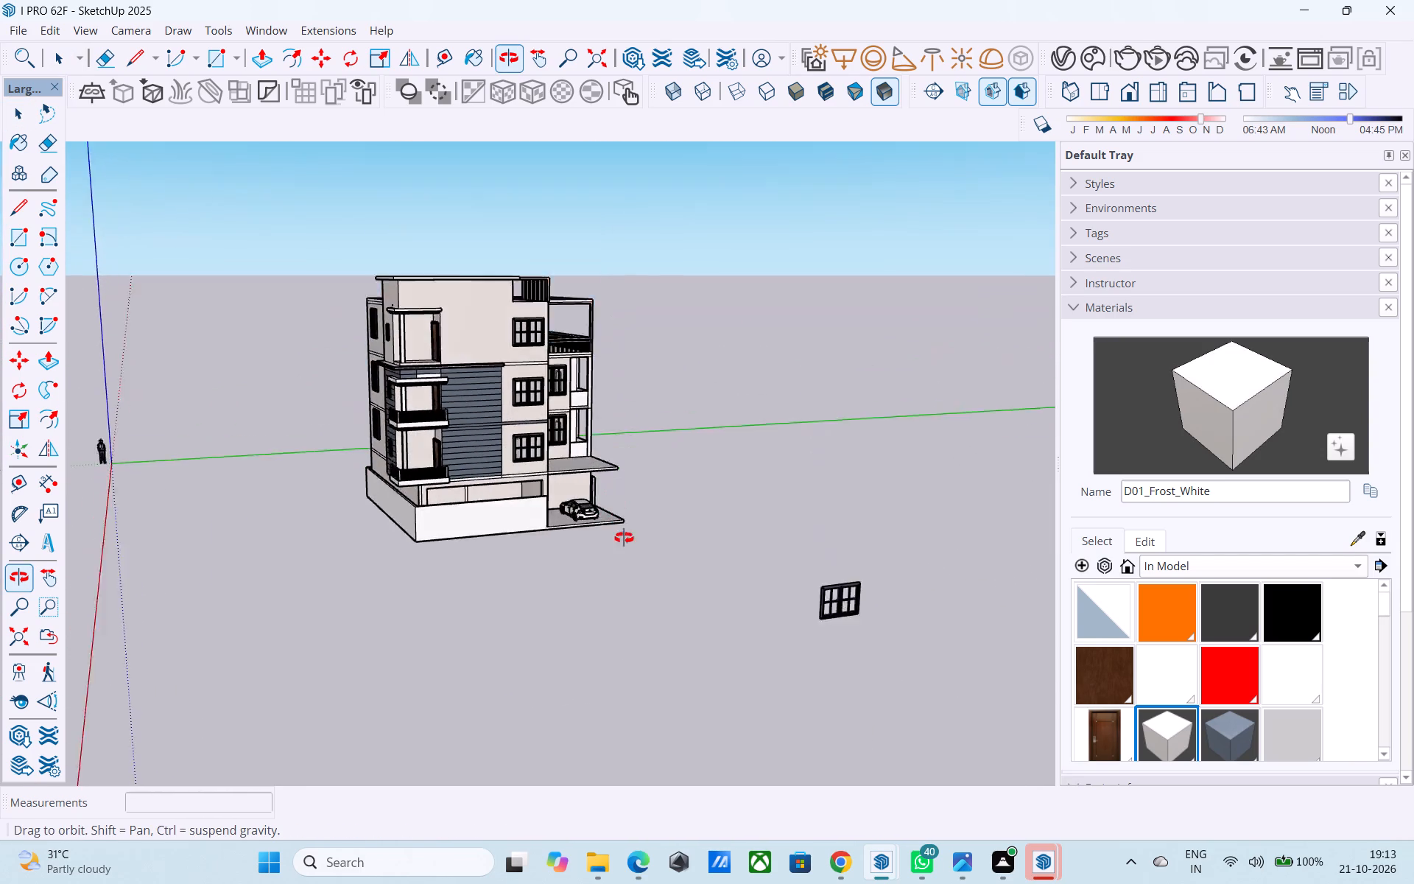
middle_click_drag(624, 538, 749, 564)
Save the model again.
key("ctrl+s")
Examine the whole building from the corner, front and parking side, checking the overall exterior with the car in place.
scroll(544, 474, "up", 1)
middle_click_drag(544, 474, 544, 513)
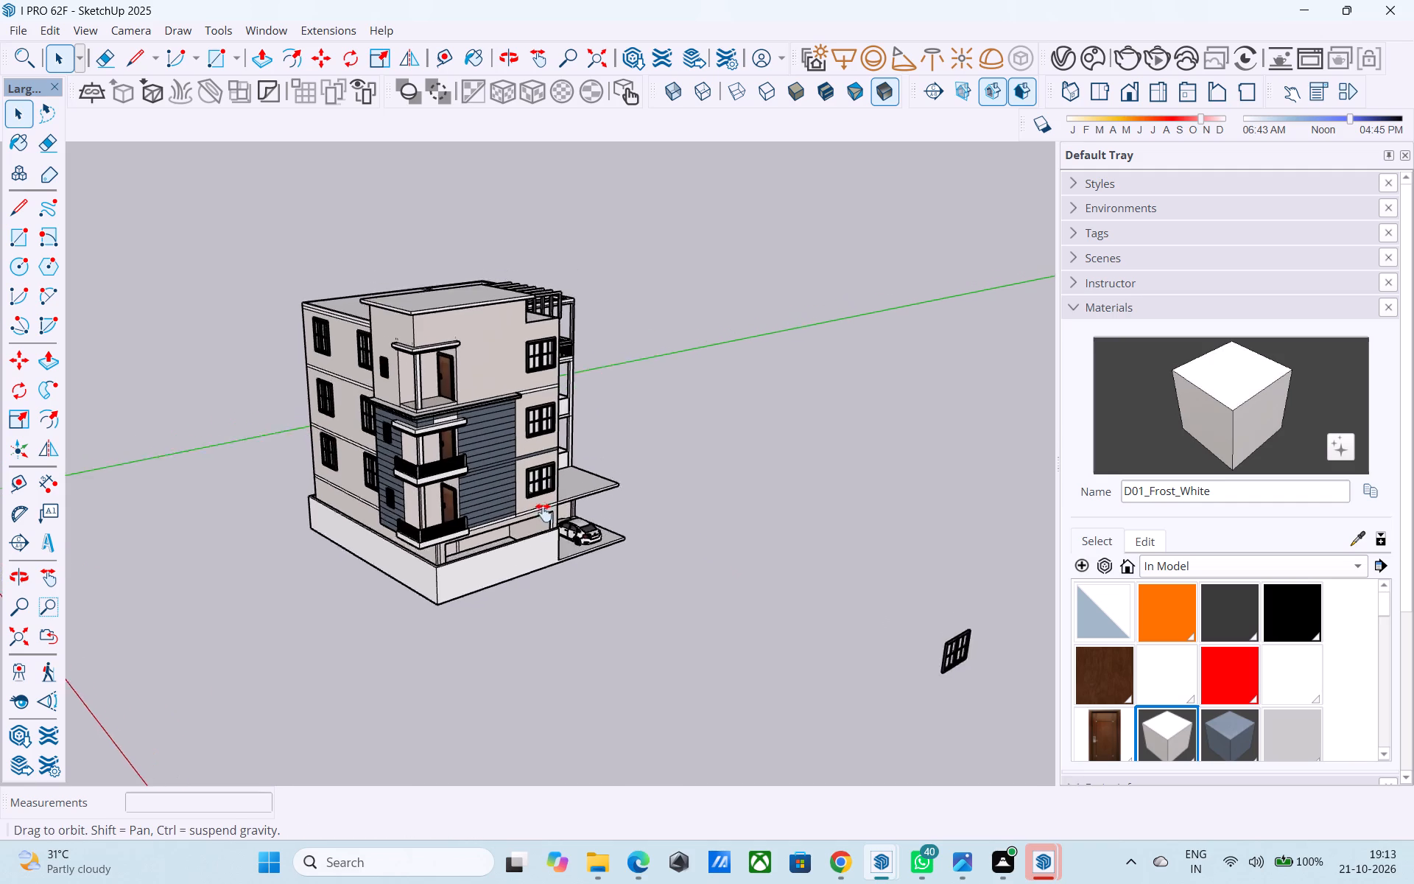
middle_click_drag(544, 513, 559, 443)
scroll(563, 443, "up", 3)
middle_click_drag(514, 508, 425, 480, "shift")
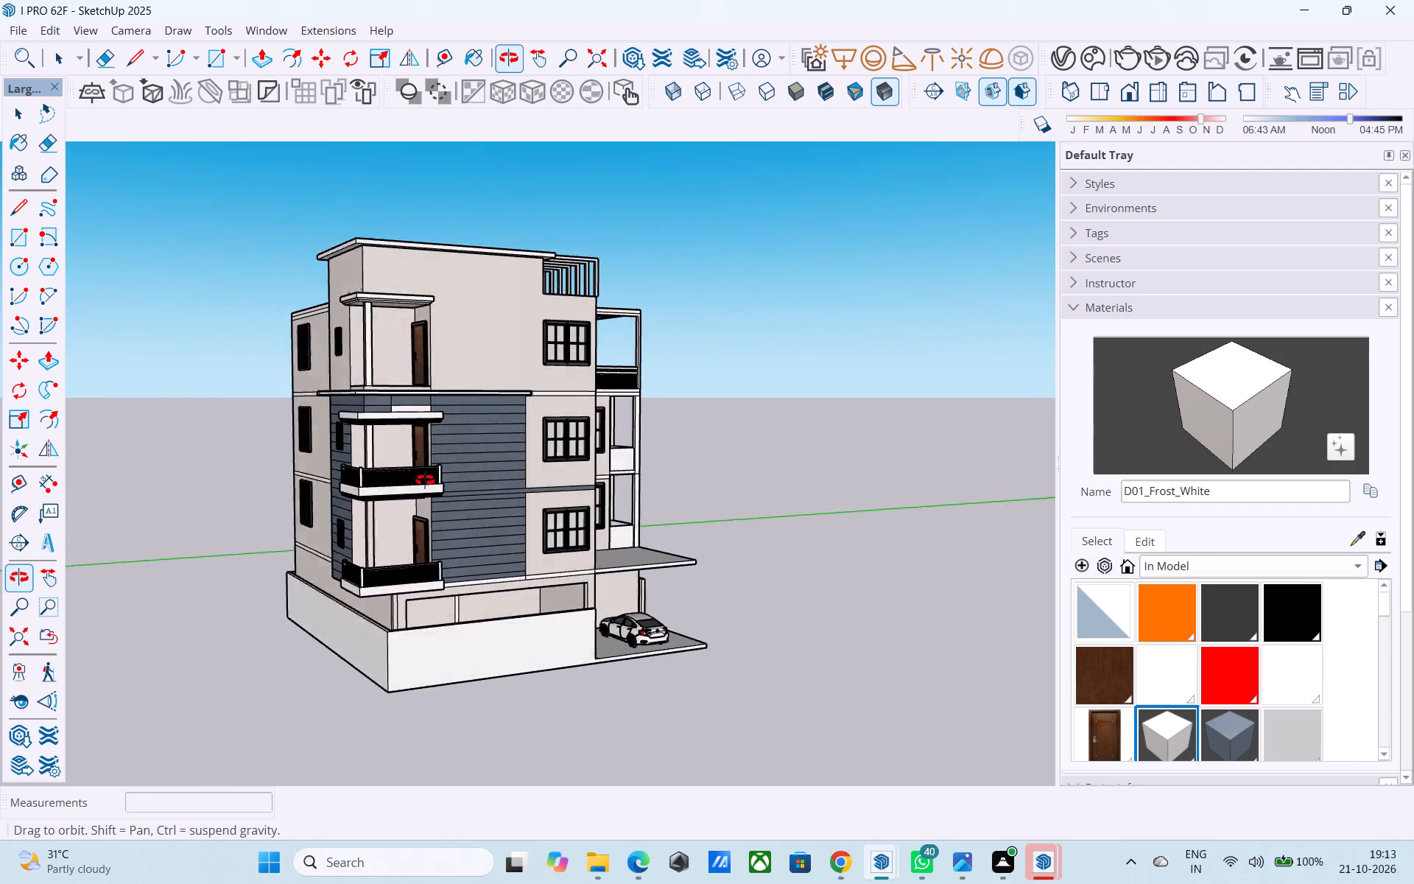
middle_click_drag(425, 480, 592, 465, "shift")
scroll(592, 465, "up", 1)
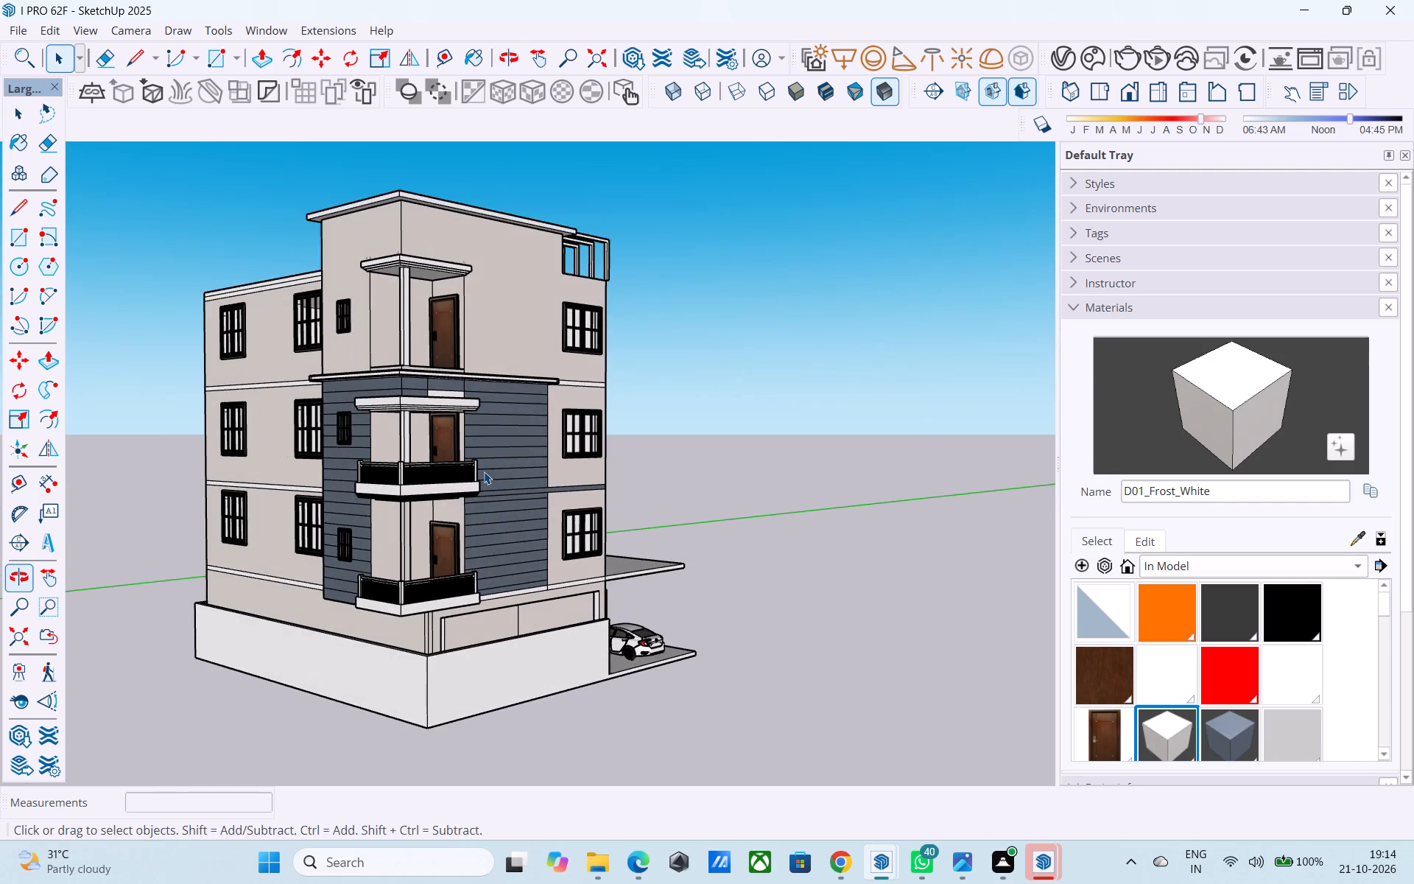
scroll(484, 471, "down", 2)
middle_click_drag(484, 471, 455, 542, "shift")
middle_click_drag(467, 542, 492, 530, "shift")
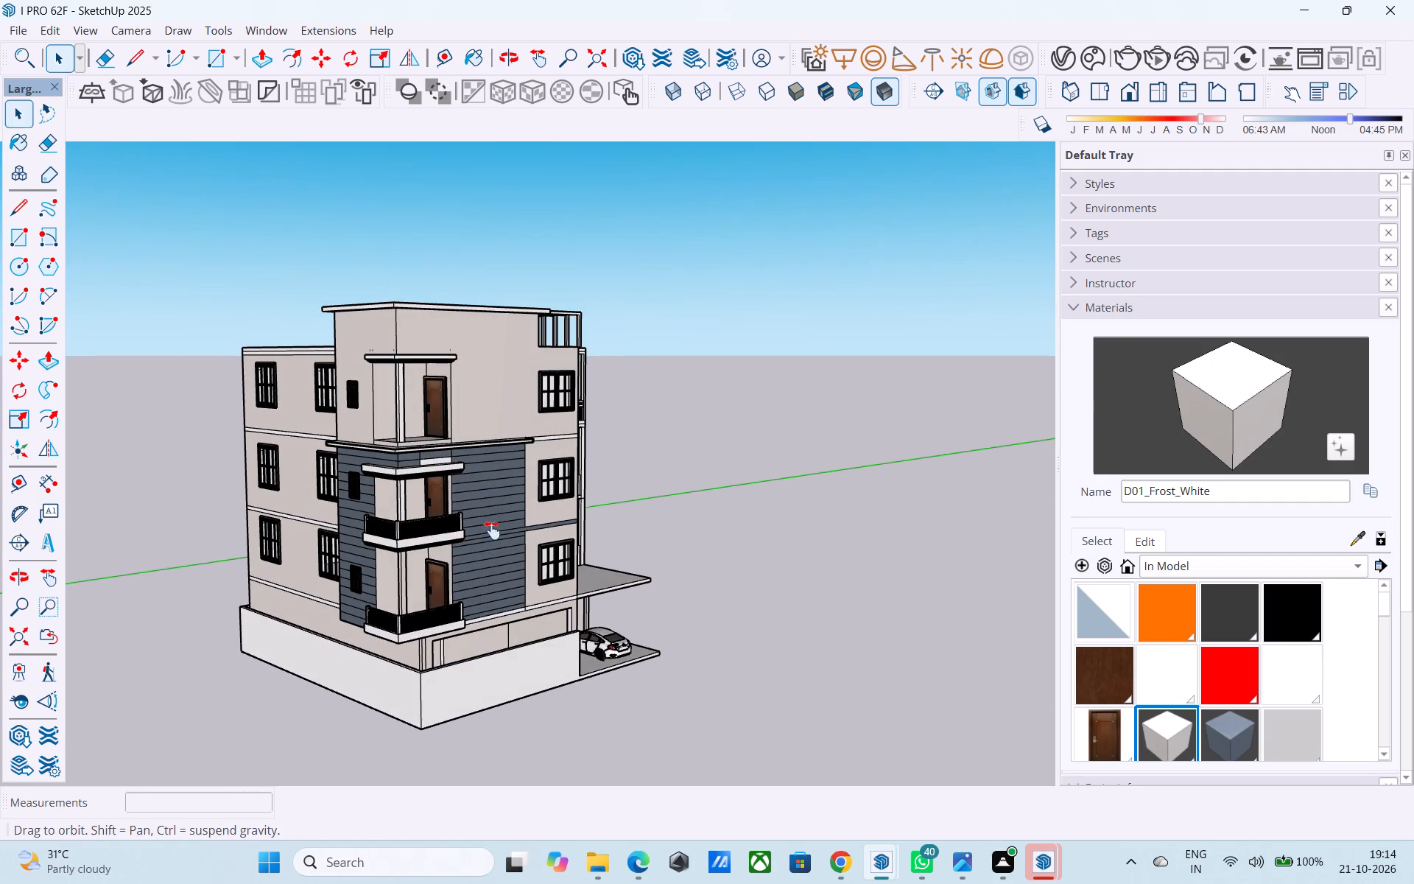
middle_click_drag(492, 530, 538, 469, "shift")
middle_click_drag(571, 478, 510, 474)
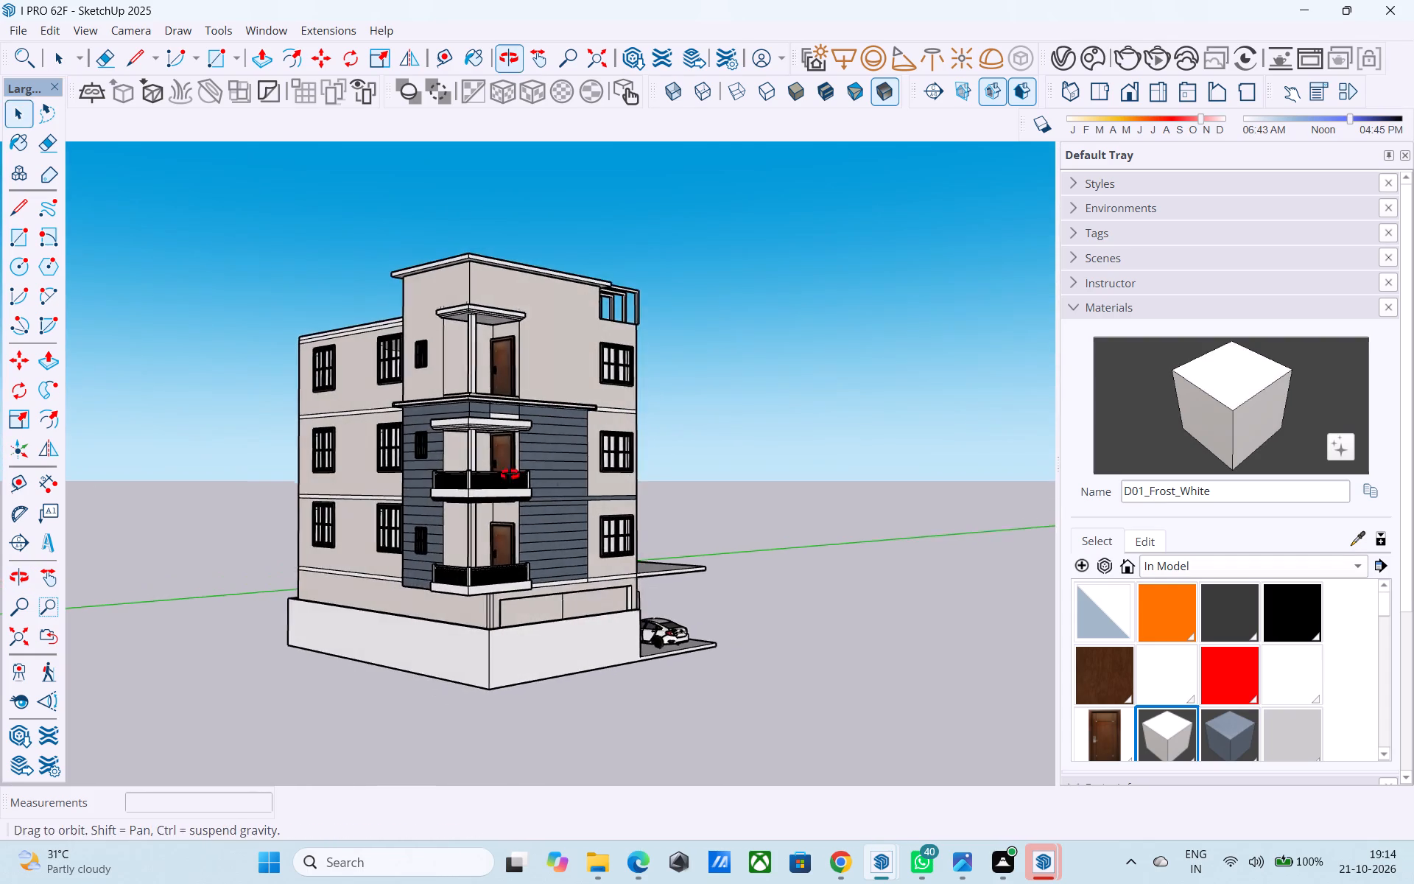
middle_click_drag(510, 474, 365, 479)
middle_click_drag(597, 509, 396, 503, "shift")
middle_click_drag(612, 521, 527, 561, "shift")
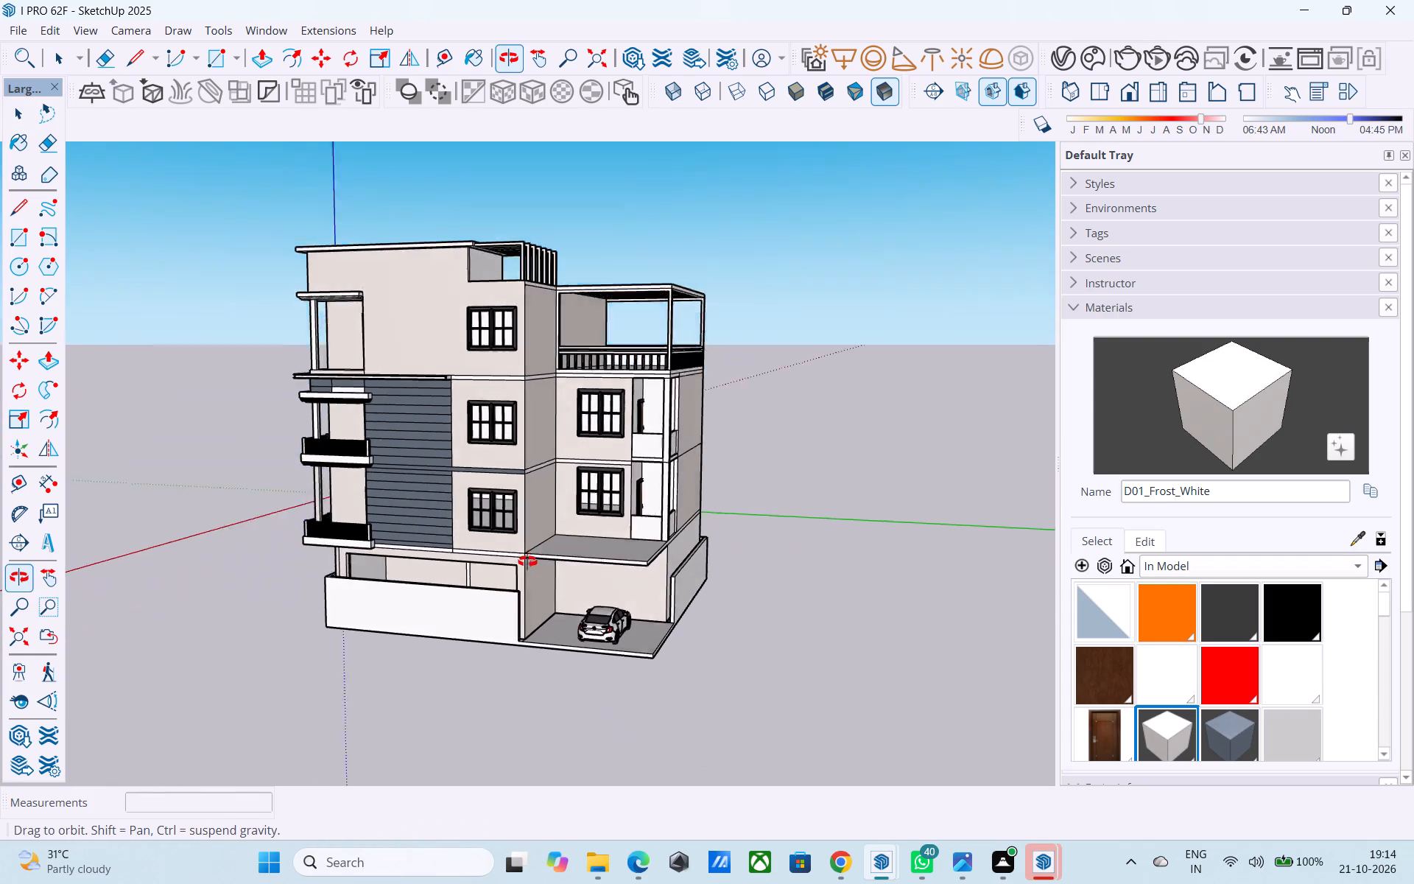
middle_click_drag(527, 561, 515, 569, "shift")
middle_click_drag(605, 518, 579, 541)
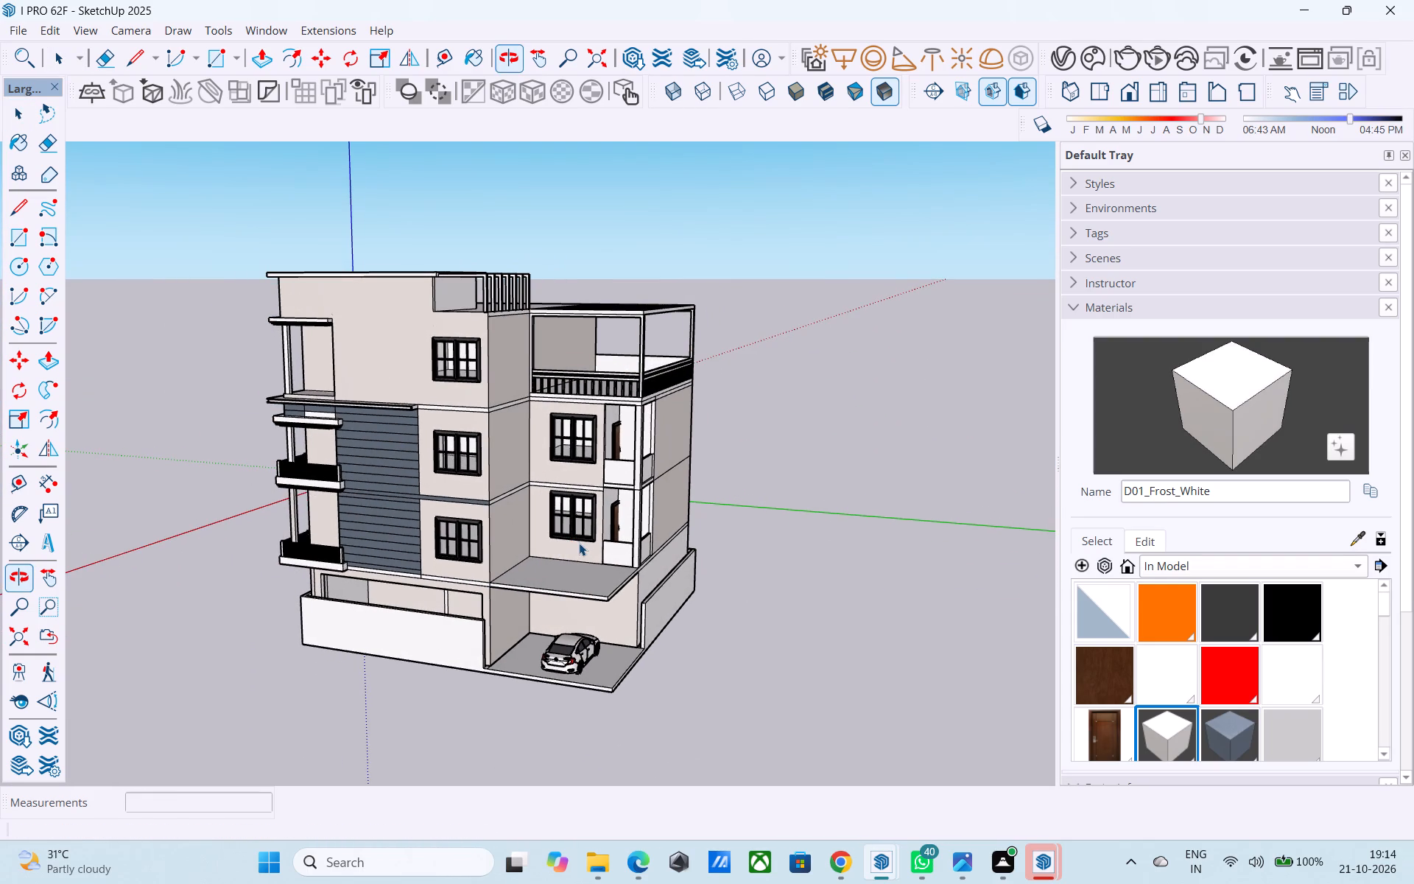
scroll(573, 586, "up", 2)
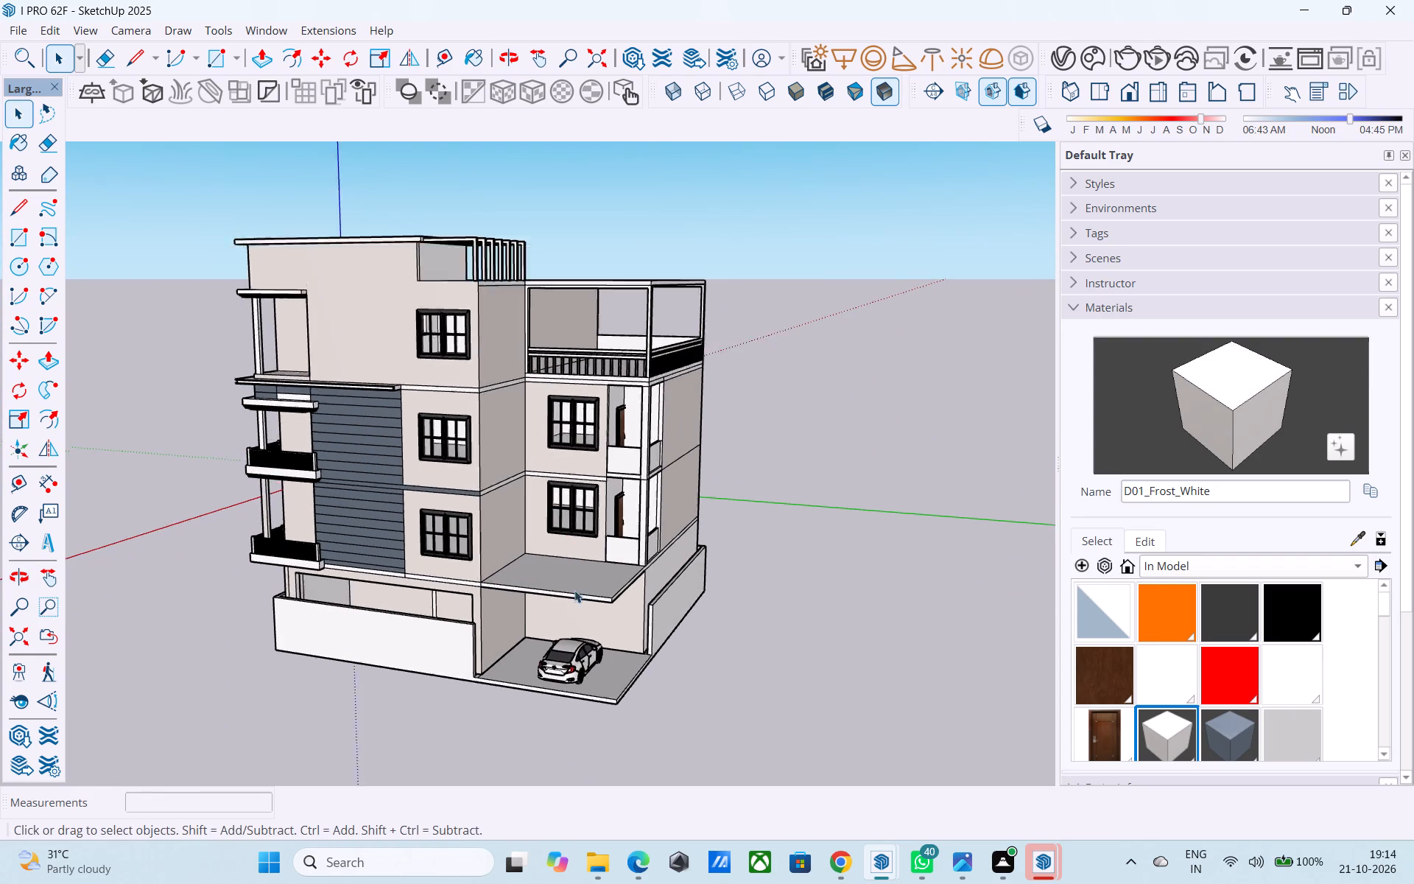
Push/pull the front edge of the slab projecting over the parking bay back flush with the wall above.
scroll(574, 590, "up", 5)
double_click(569, 594)
scroll(569, 594, "up", 4)
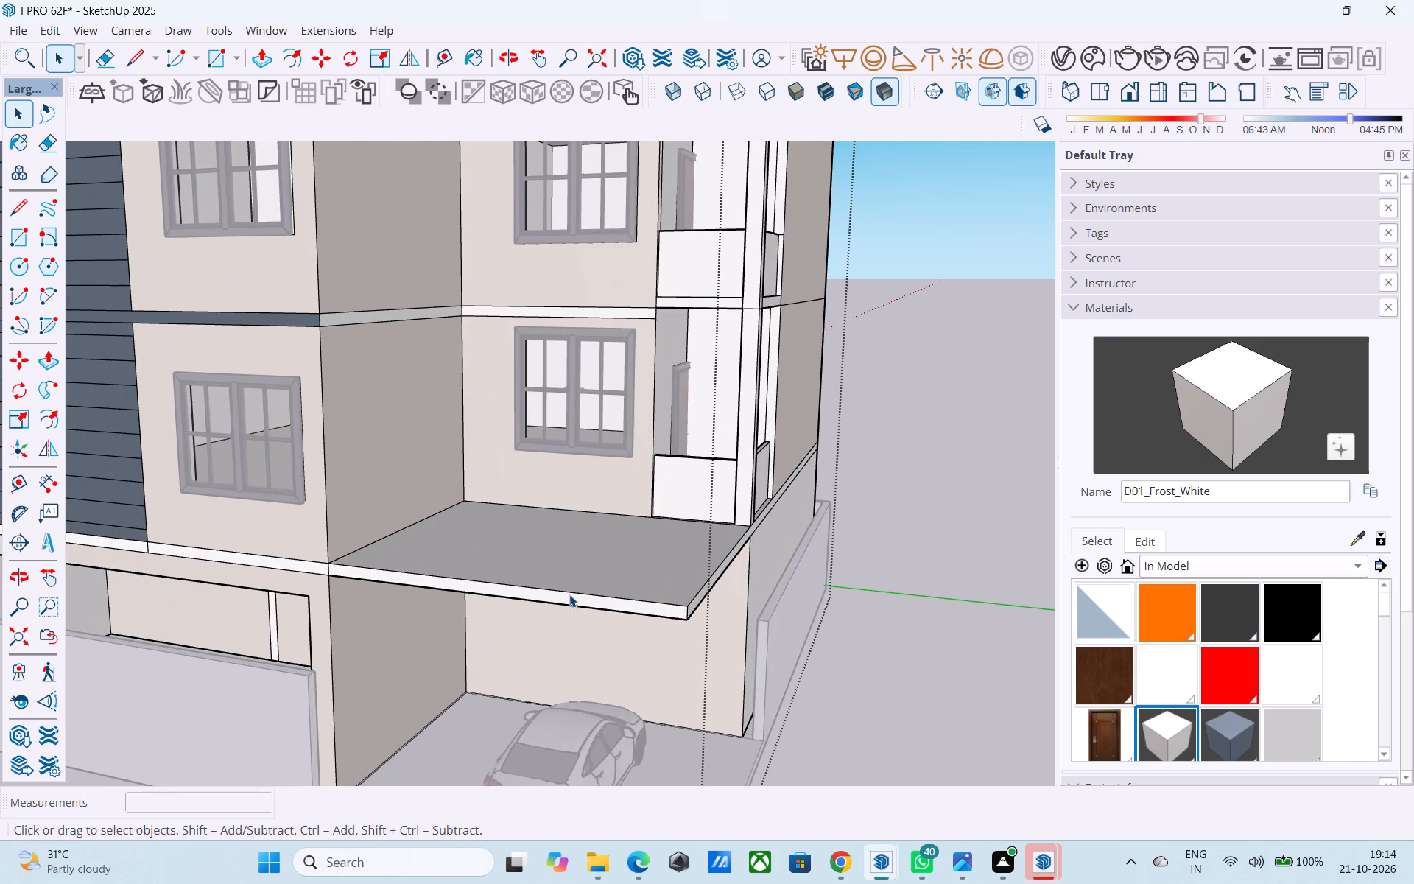
left_click(570, 596)
scroll(570, 596, "up", 1)
left_click(571, 597)
key("p")
left_click(574, 607)
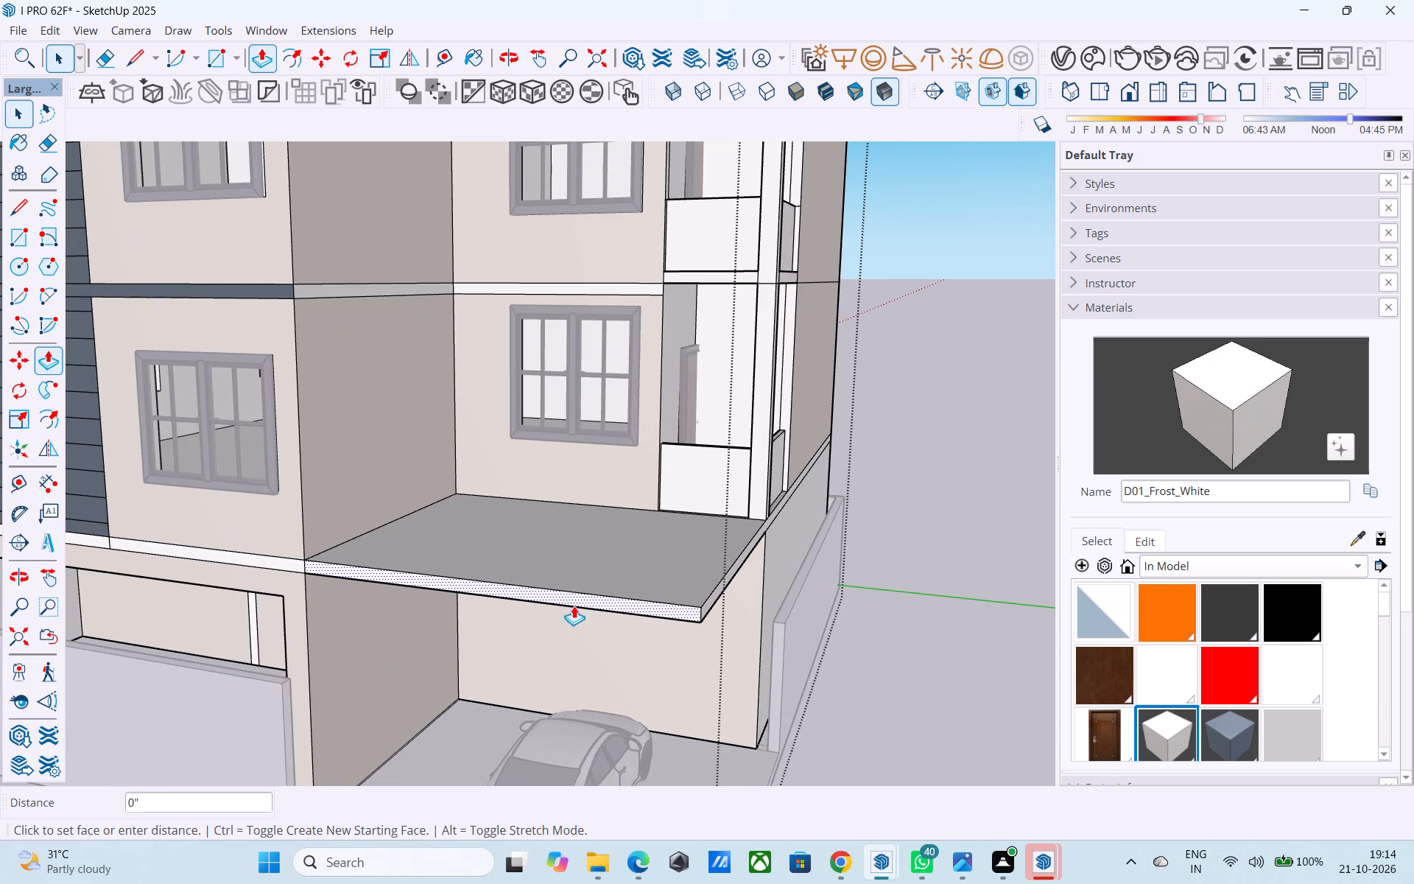
left_click(564, 432)
key("space")
scroll(538, 483, "down", 1)
middle_click_drag(538, 485, 610, 469)
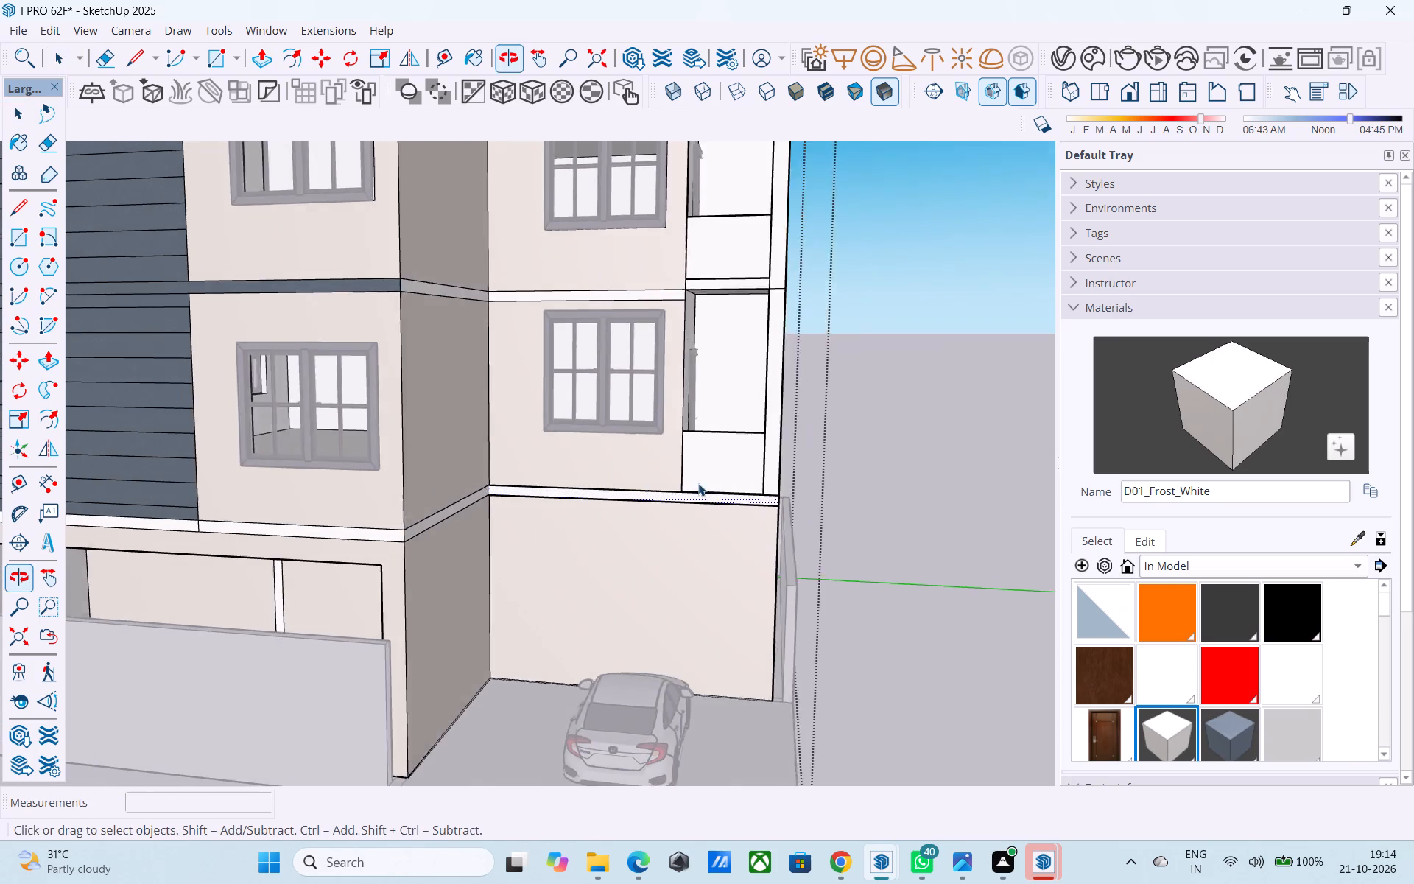
left_click(874, 402)
Save the model with the shortened slab over the parking bay.
scroll(635, 380, "down", 4)
middle_click_drag(505, 401, 621, 395)
key("ctrl+s")
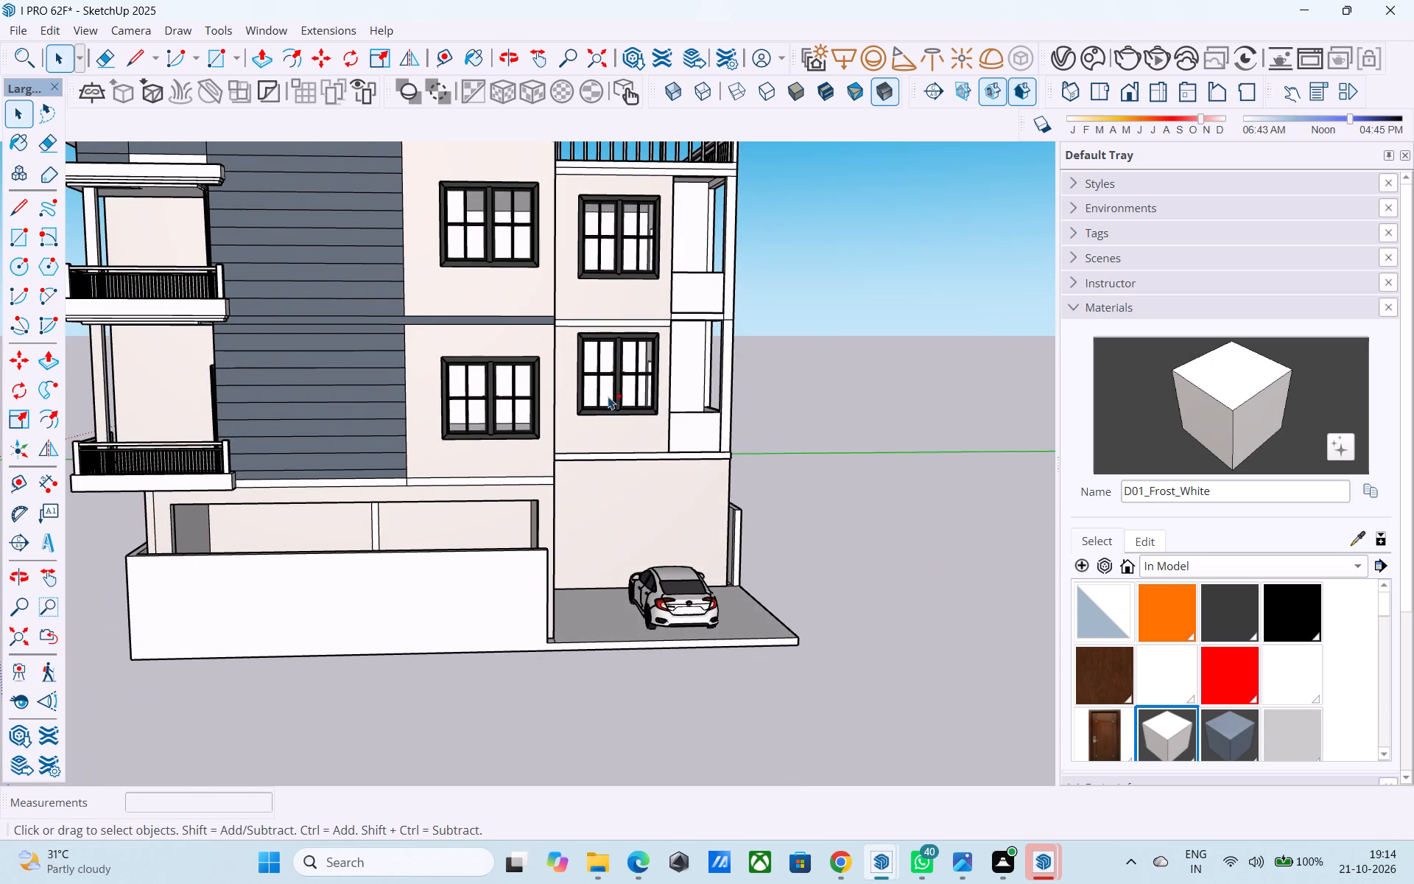
Examine the whole building from the front, the balcony corner and low angles, checking the facade above the open parking bay.
scroll(593, 400, "down", 8)
middle_click_drag(544, 425, 664, 439)
scroll(662, 432, "down", 1)
scroll(648, 443, "up", 1)
scroll(648, 445, "down", 5)
middle_click_drag(627, 460, 593, 465)
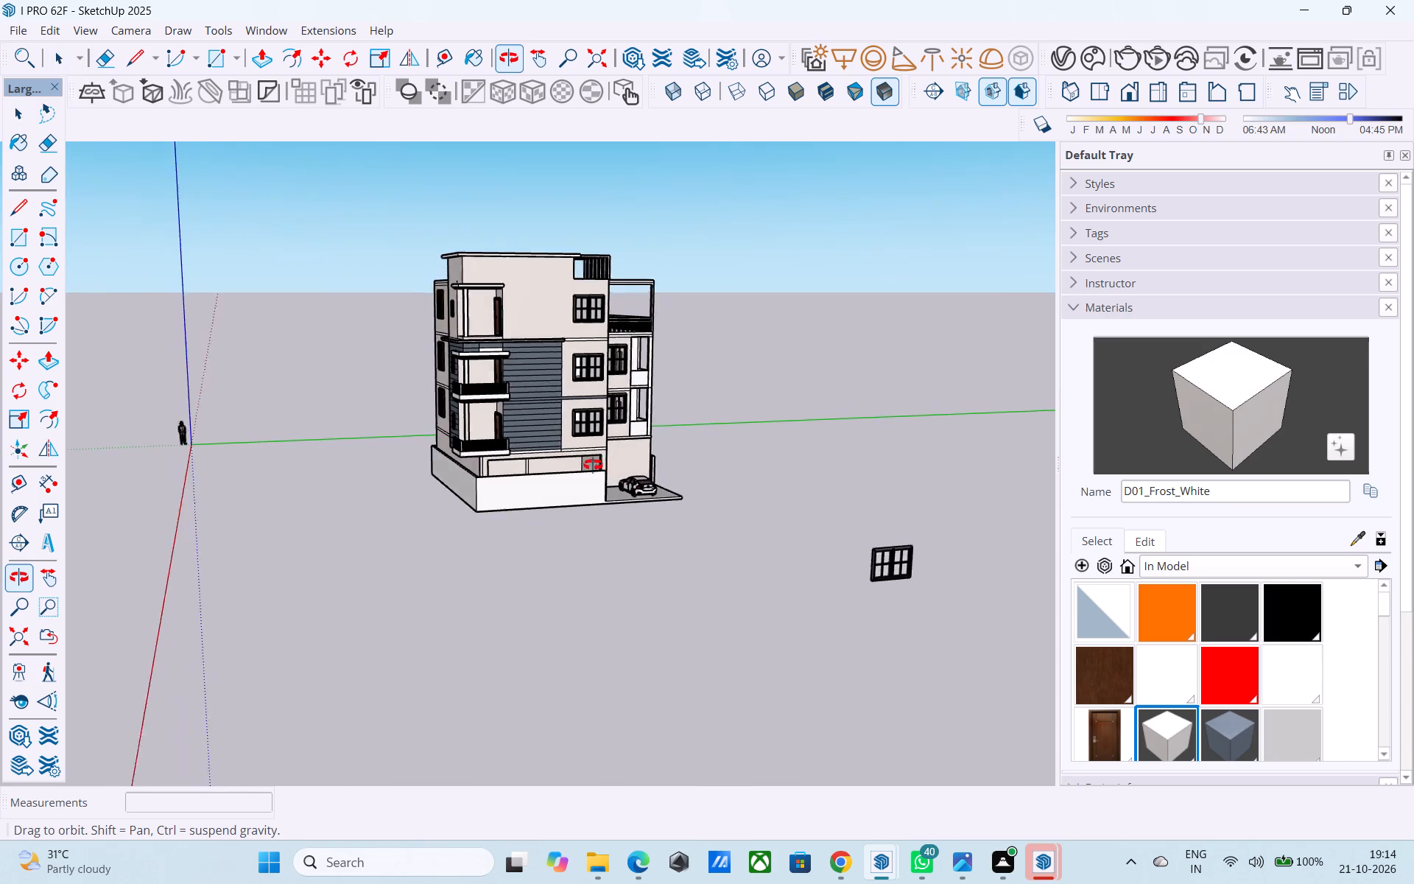
middle_click_drag(593, 465, 587, 488)
scroll(590, 483, "up", 4)
middle_click_drag(590, 480, 649, 409)
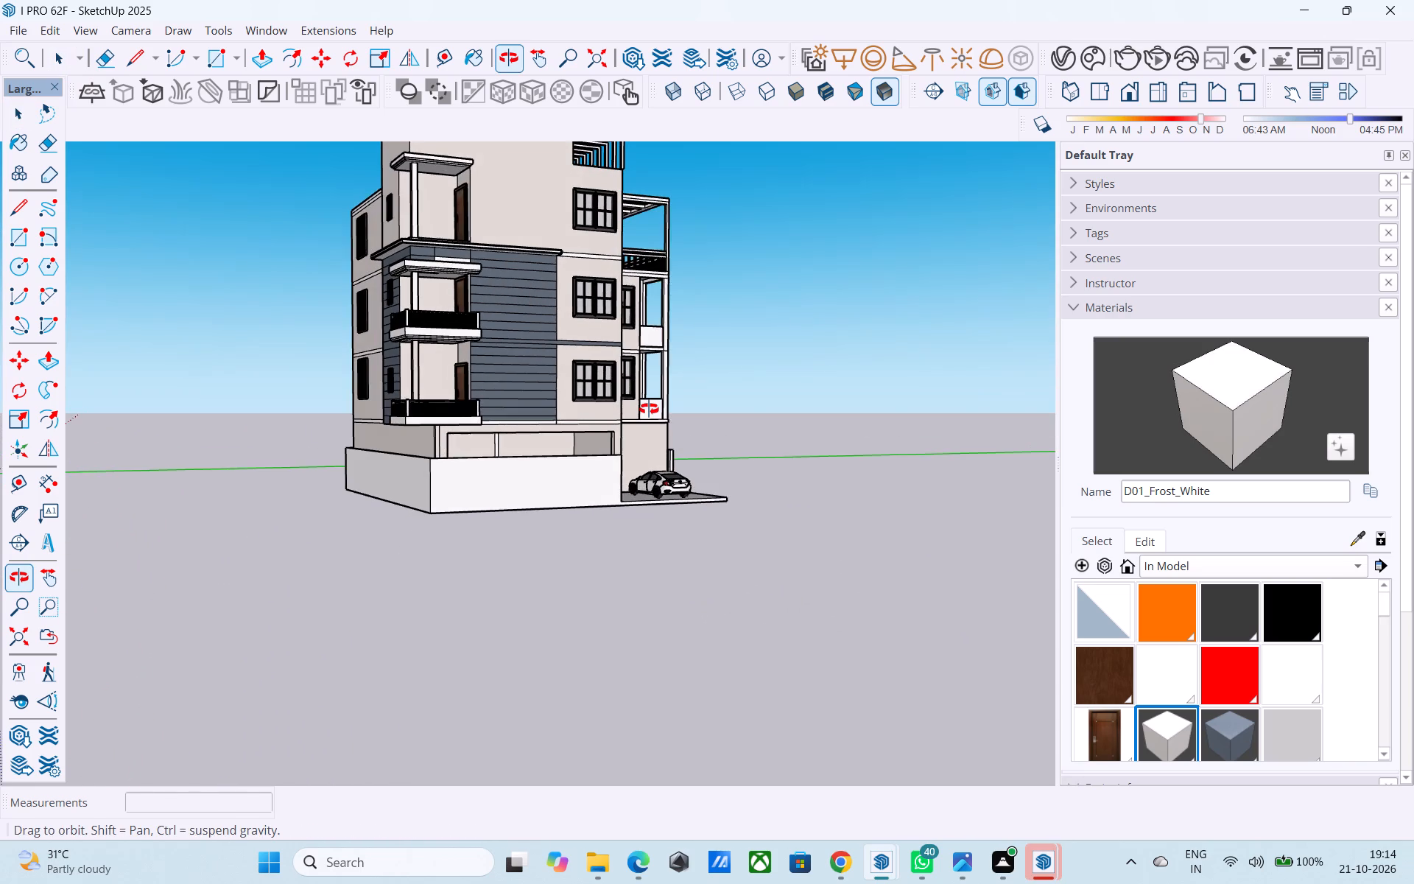
middle_click_drag(649, 409, 671, 488)
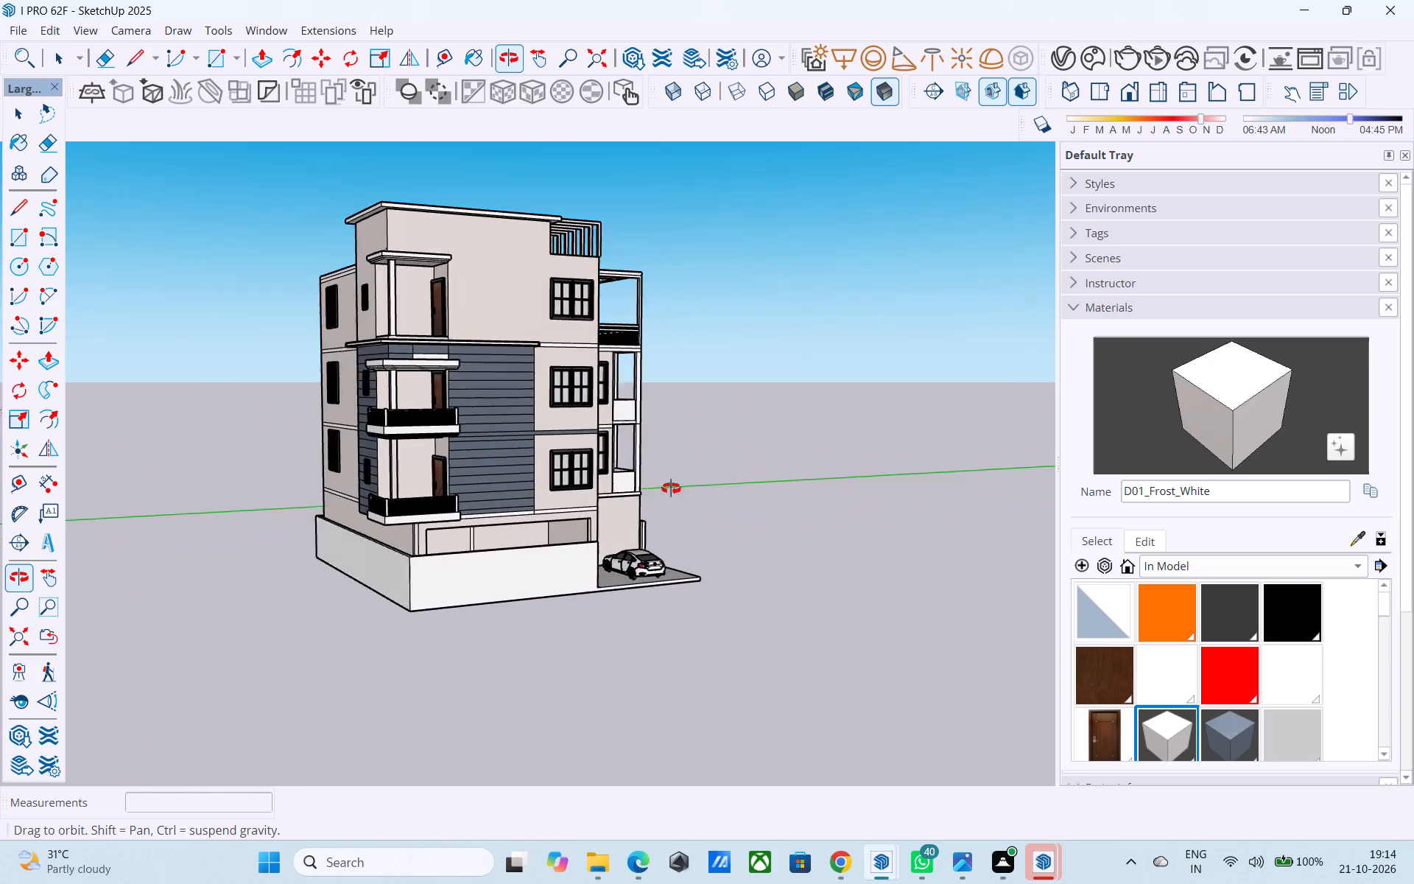
middle_click_drag(671, 488, 583, 451)
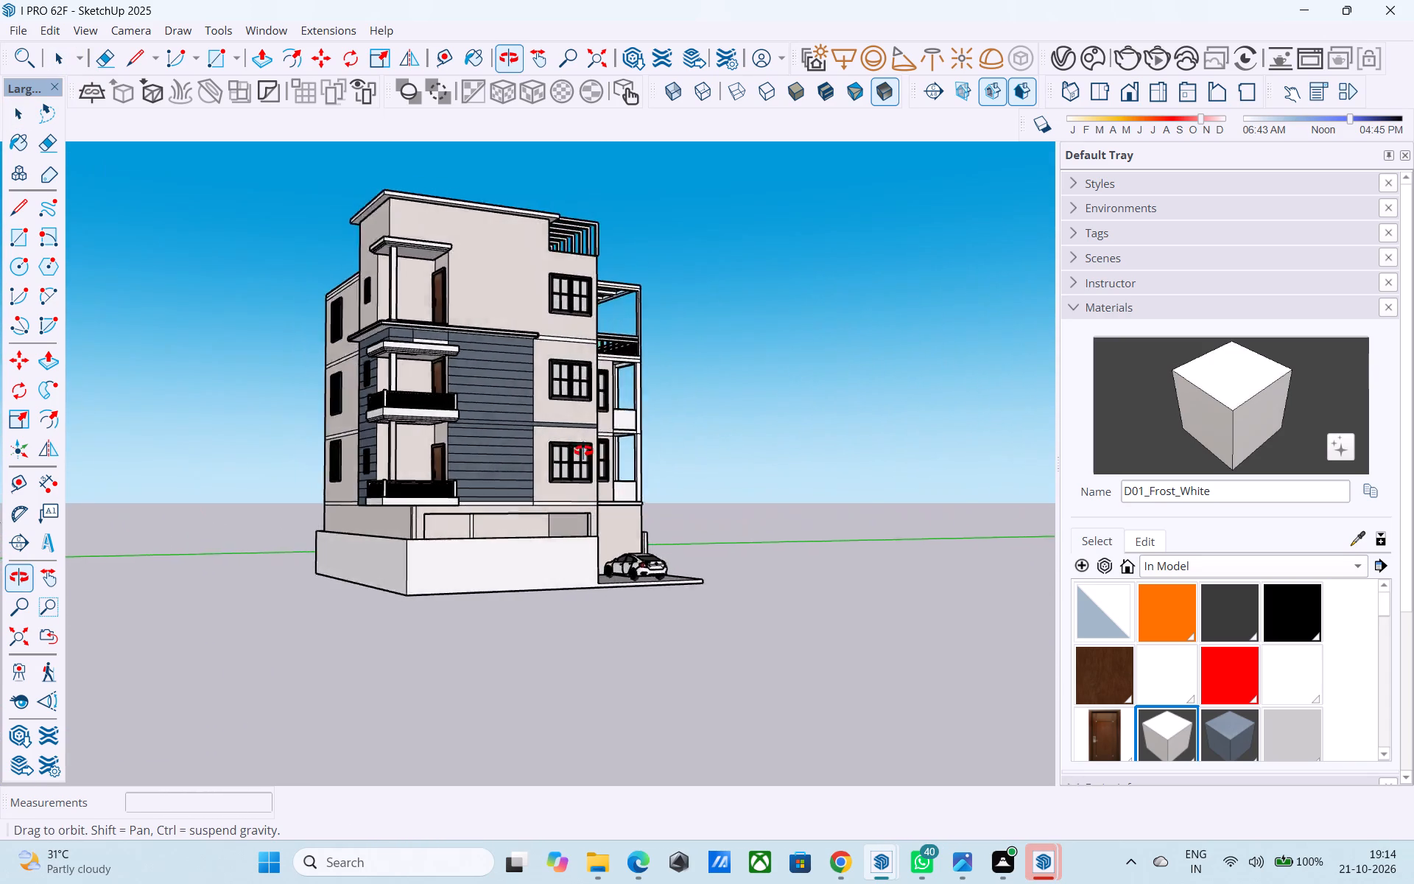
middle_click_drag(583, 451, 412, 495)
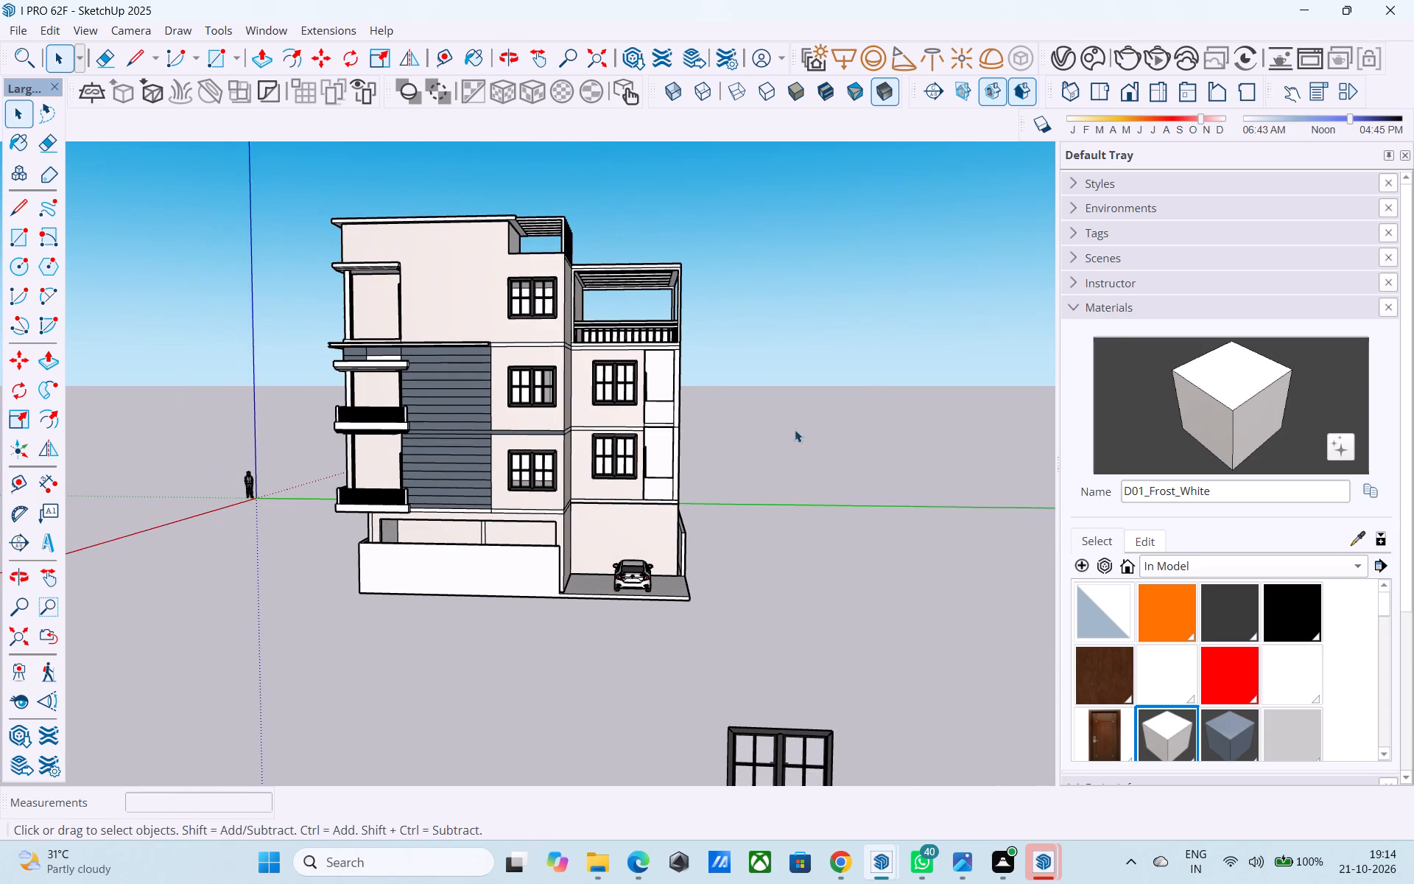
Paint the whole building group with the D01_Frost_White material so its unpainted side balcony parapets and columns are covered.
double_click(563, 355)
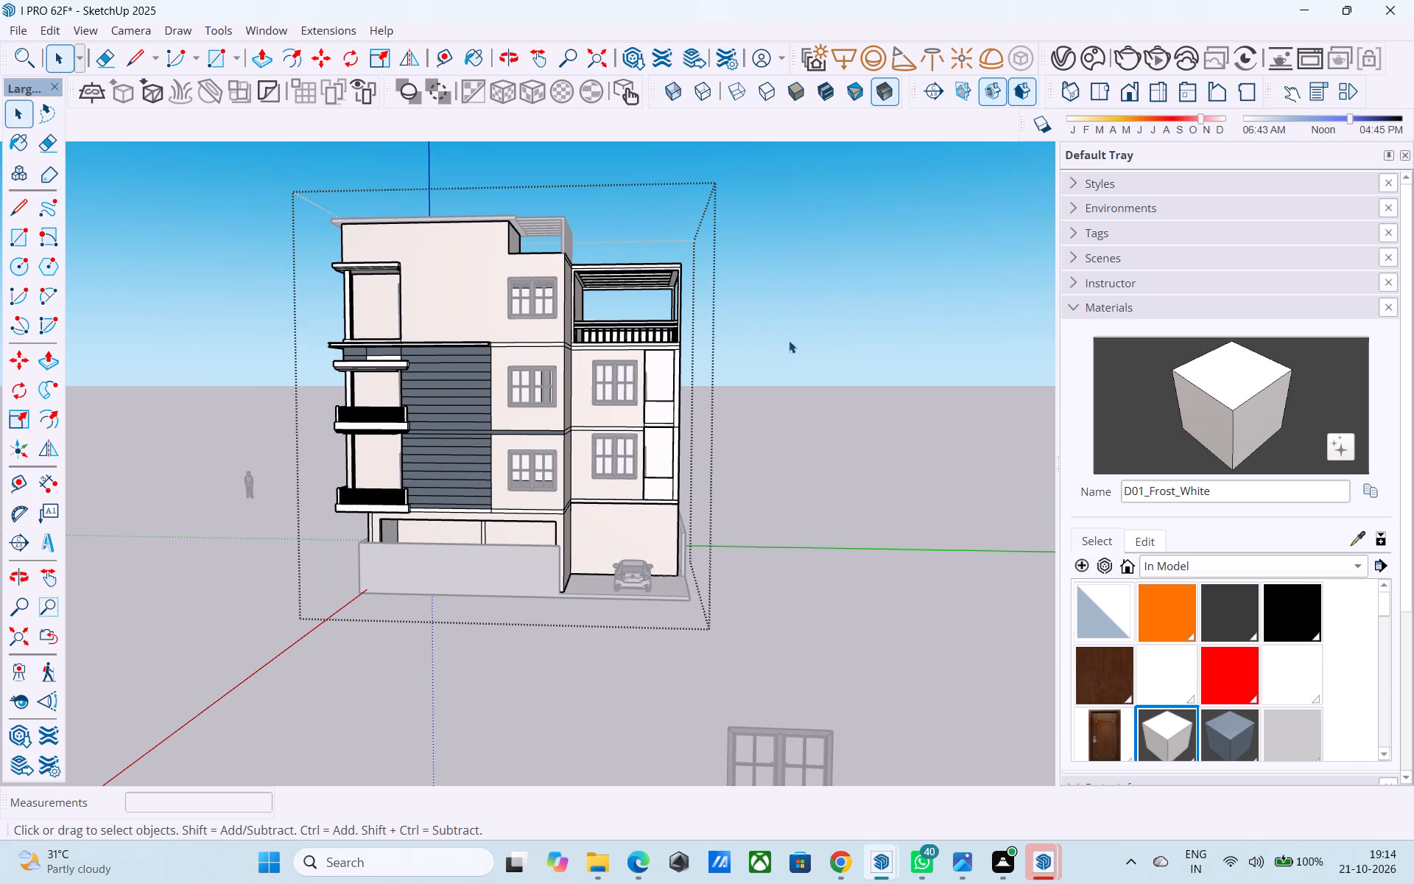
left_click(789, 340)
left_click(488, 304)
left_click_drag(1228, 434, 1211, 427)
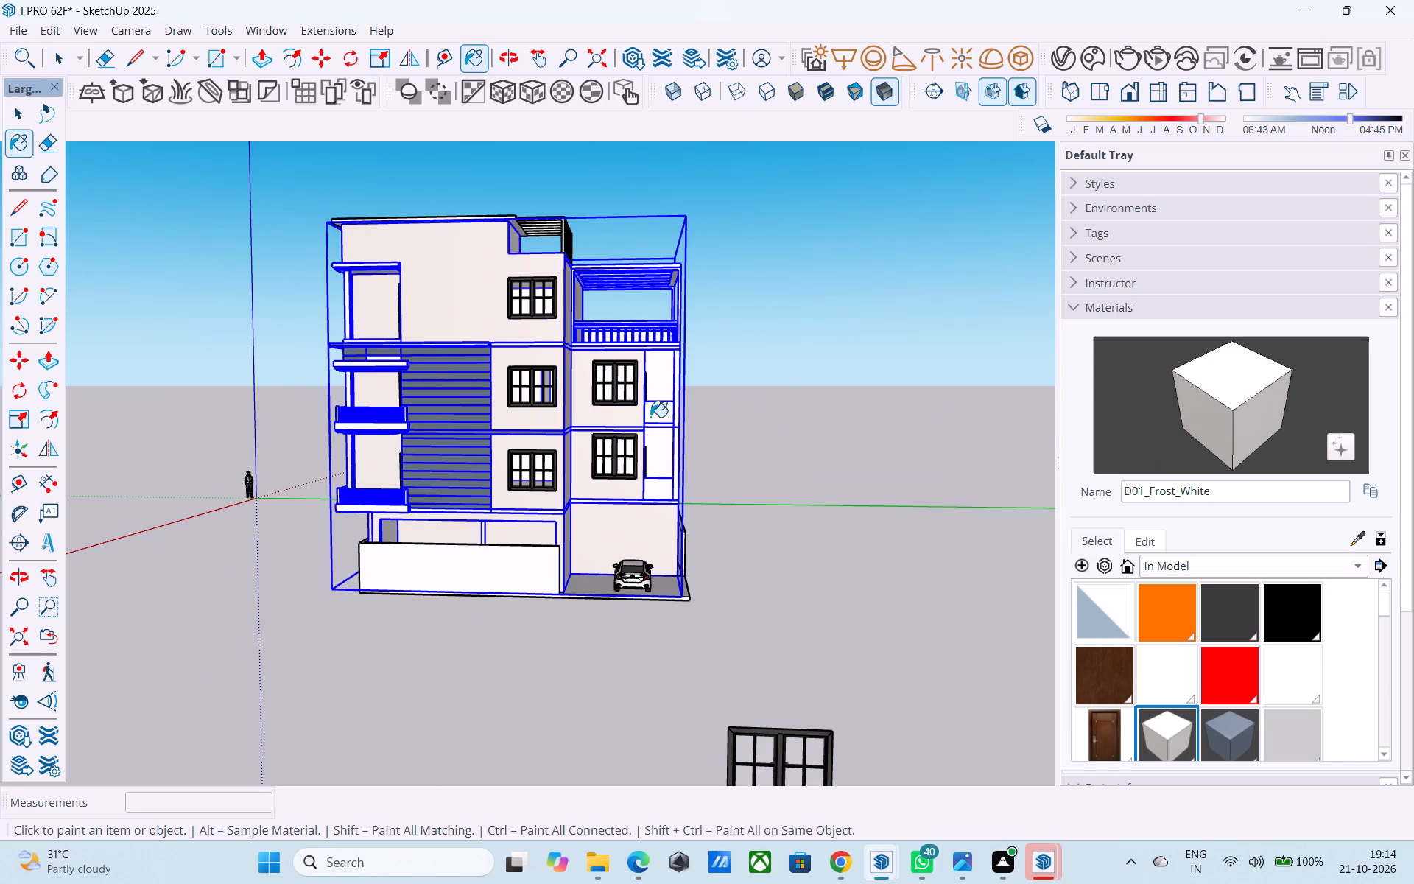
left_click(650, 417)
key("space")
left_click_drag(790, 402, 798, 396)
Save the model with the repainted building.
middle_click_drag(544, 410, 595, 434)
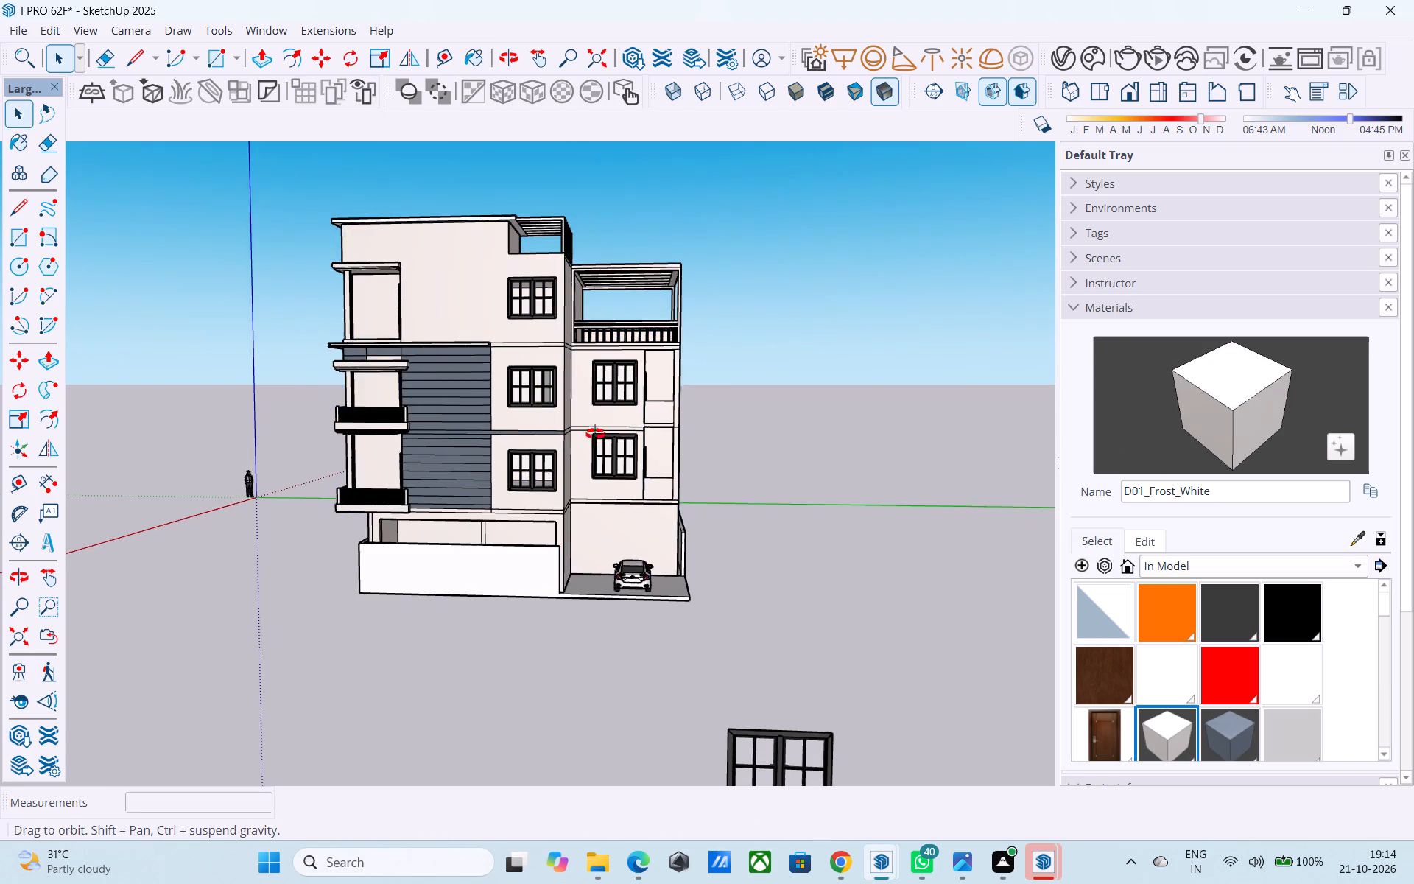
middle_click_drag(595, 434, 655, 438)
key("ctrl+s")
Examine the side wall, corner balconies, grey cladding and front facade, checking the finishes from several angles.
middle_click_drag(528, 431, 609, 396)
scroll(410, 350, "up", 4)
middle_click_drag(356, 343, 747, 377)
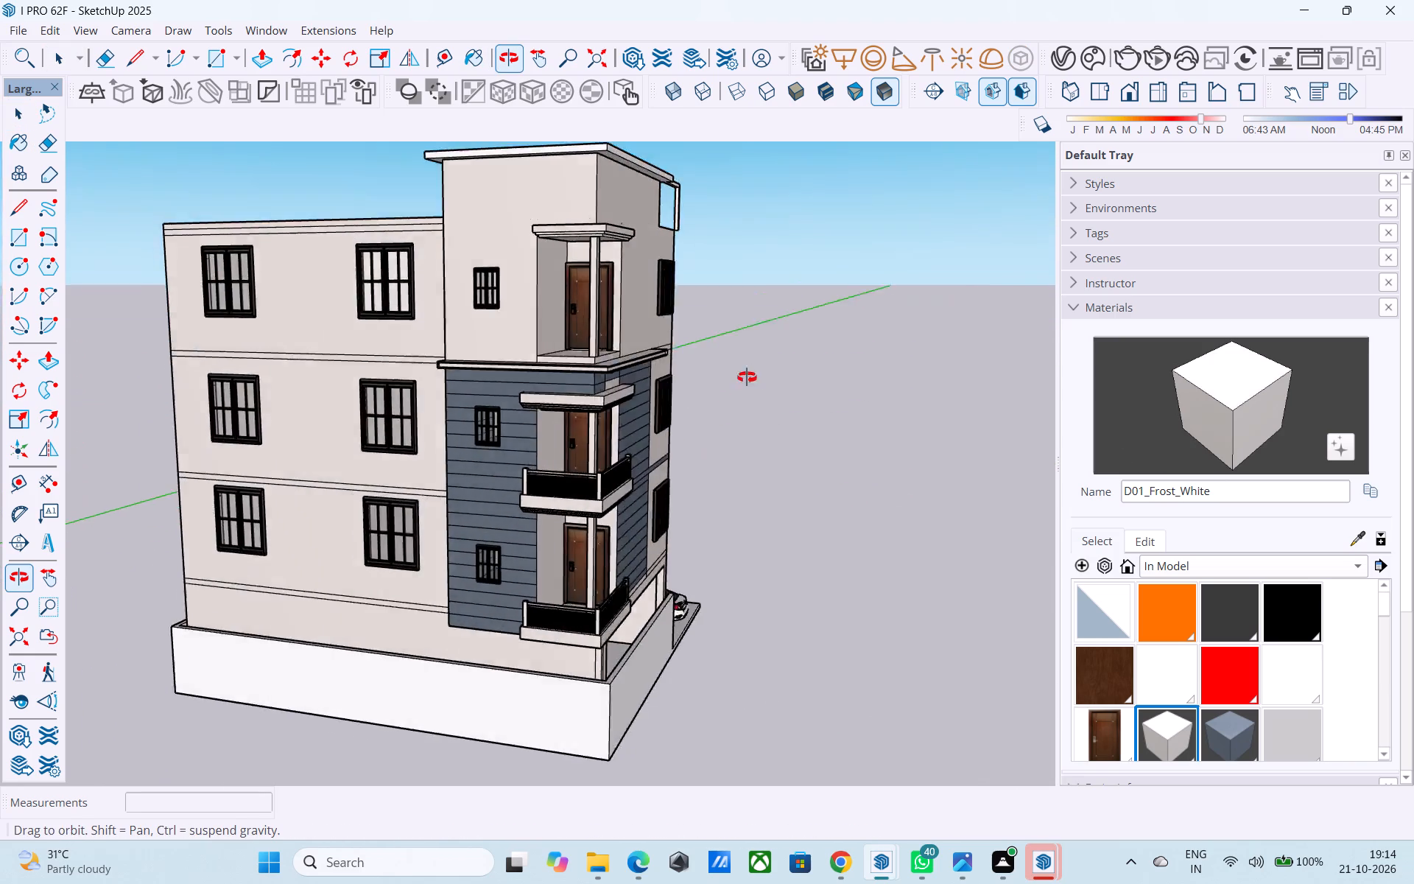
middle_click_drag(747, 377, 536, 356)
scroll(443, 284, "down", 6)
scroll(434, 273, "up", 1)
middle_click_drag(427, 274, 530, 348)
scroll(607, 339, "up", 4)
middle_click_drag(607, 337, 607, 326)
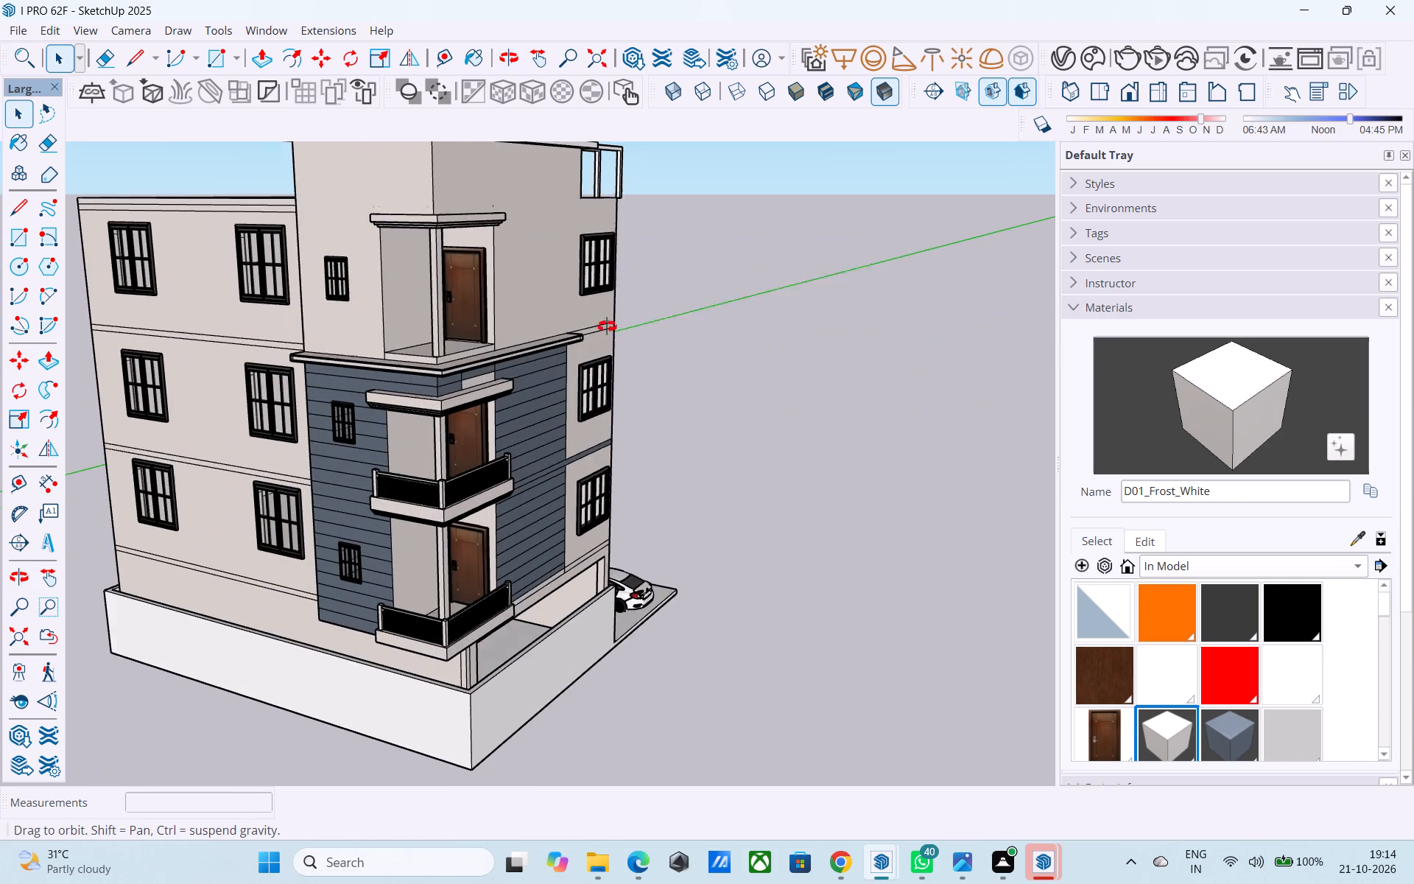
middle_click_drag(607, 326, 549, 239)
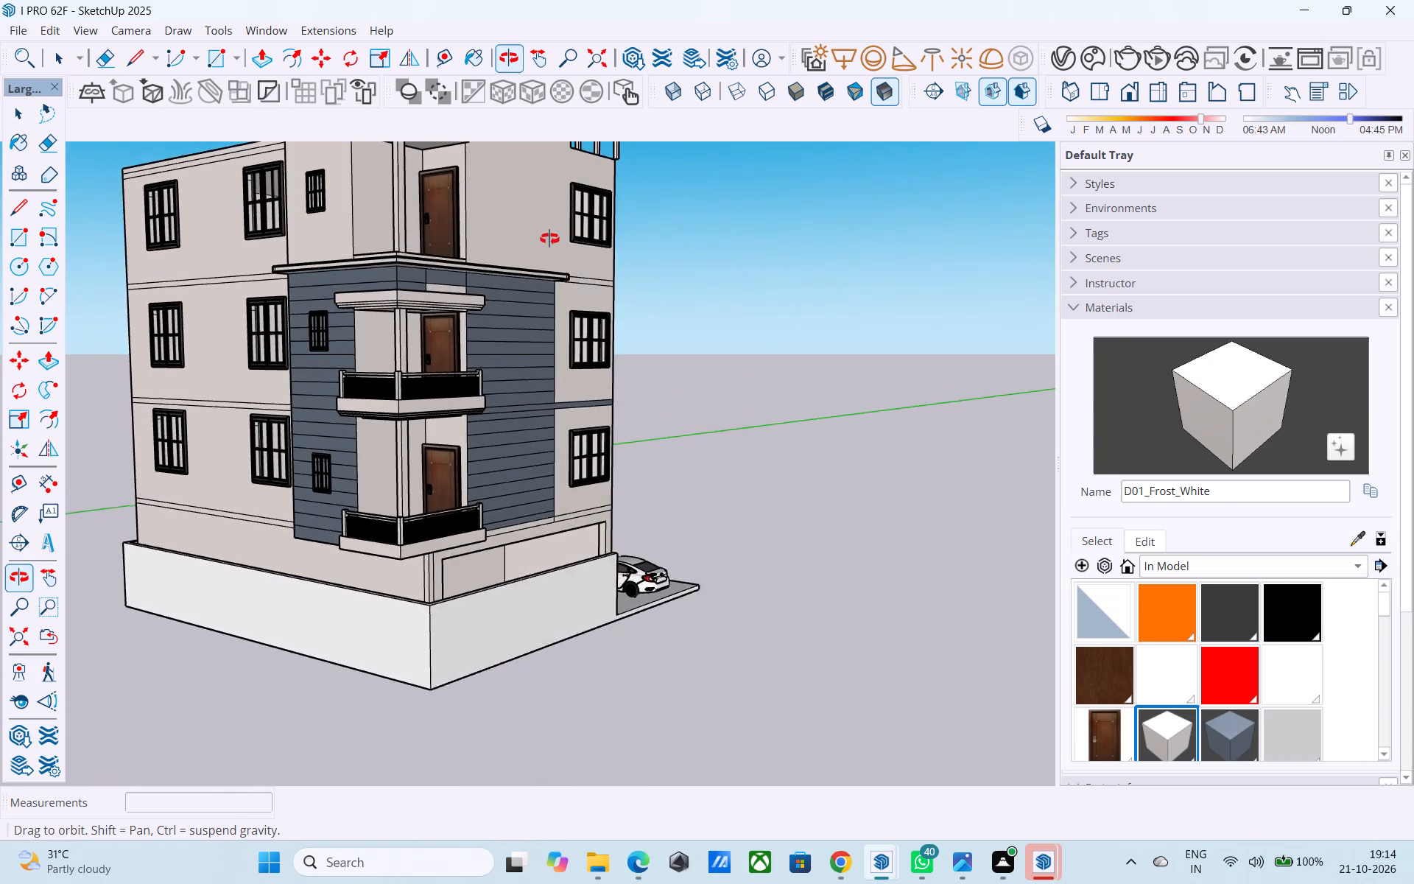
middle_click_drag(549, 239, 672, 290)
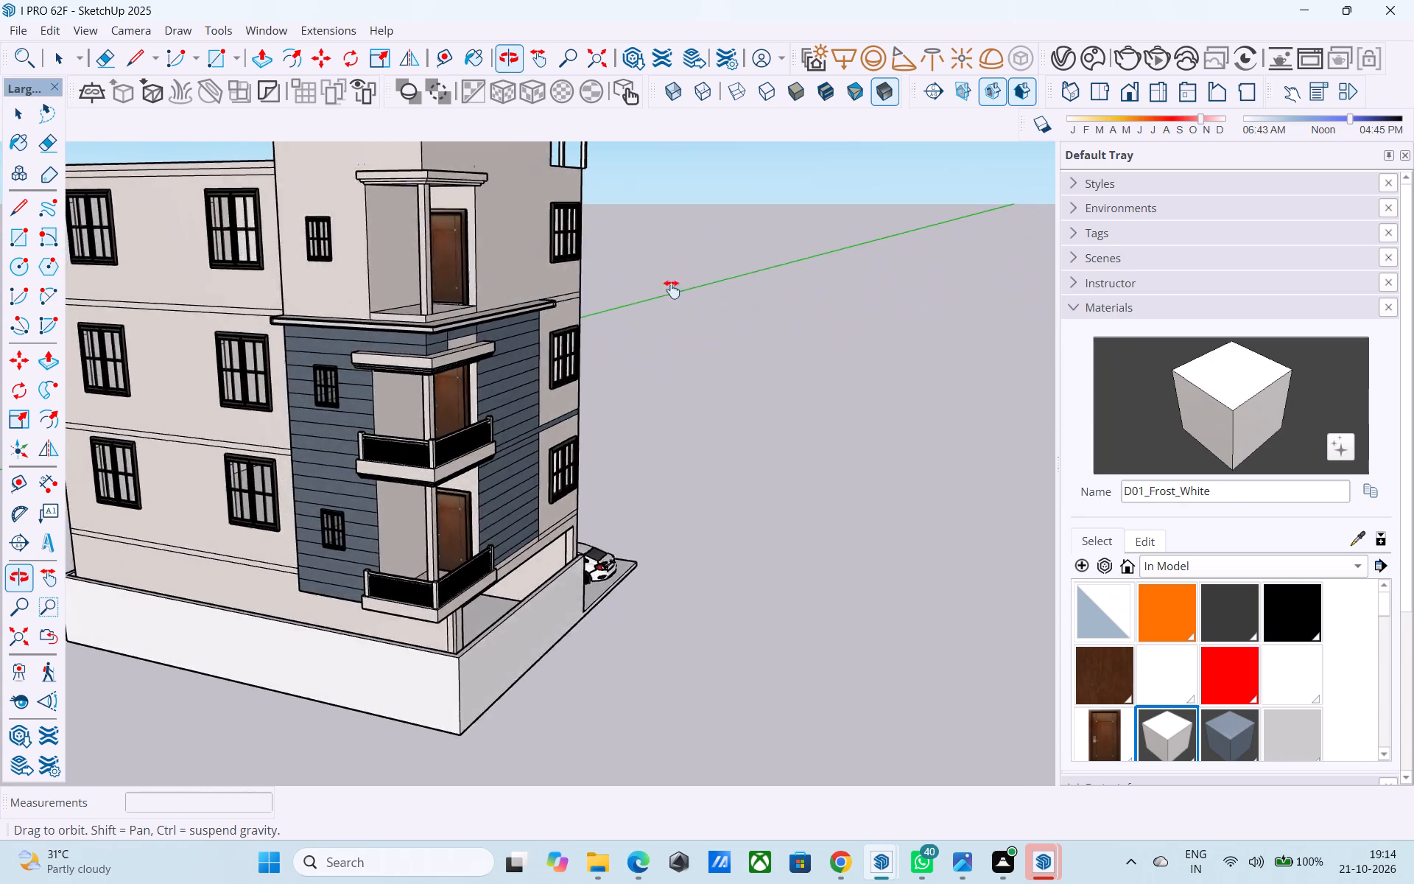
middle_click_drag(672, 290, 377, 265)
scroll(377, 270, "down", 5)
middle_click_drag(409, 334, 561, 357)
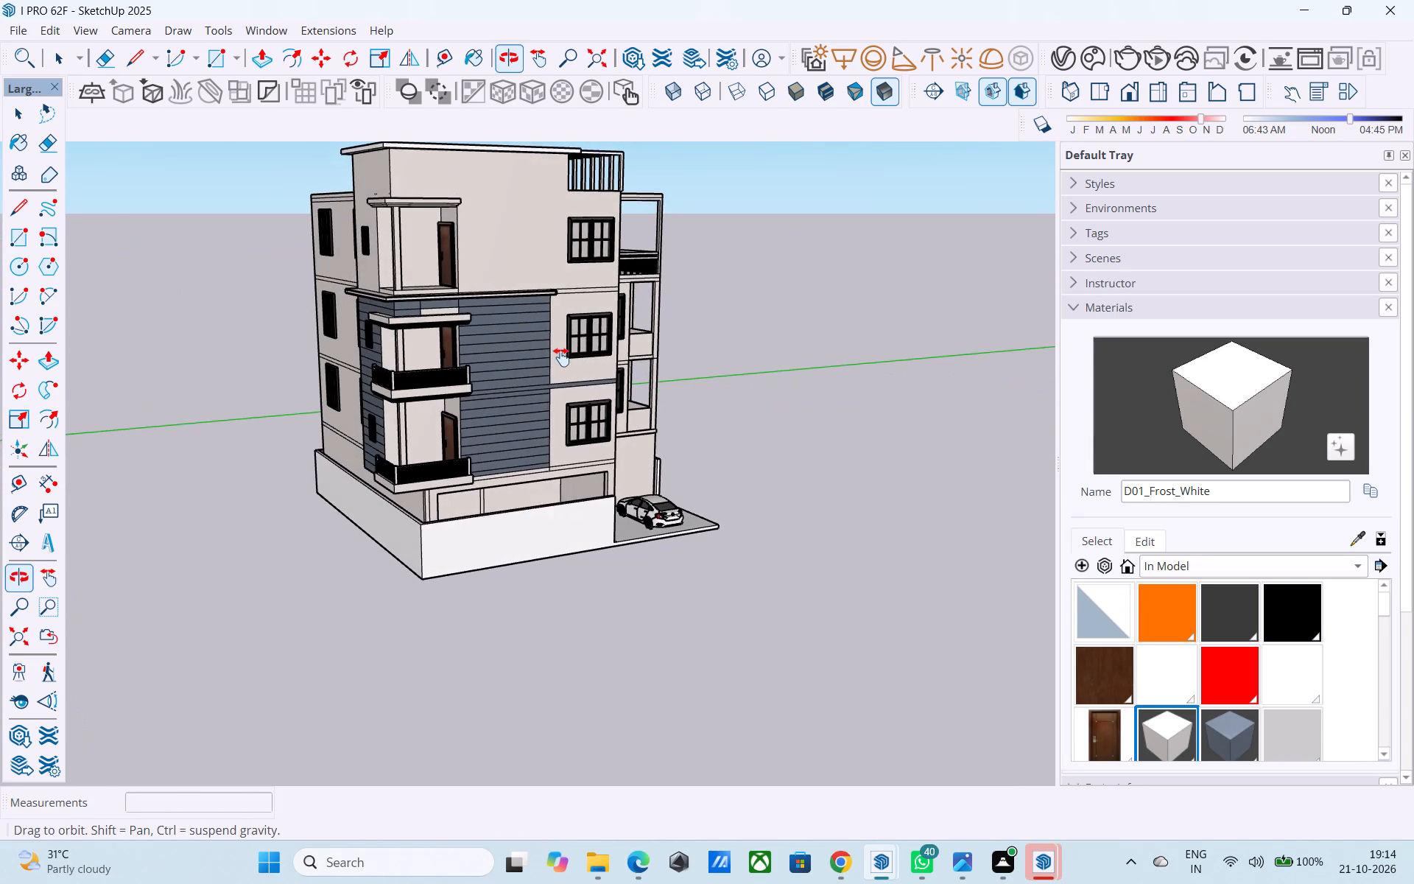
middle_click_drag(561, 357, 565, 344)
Save the model again.
key("ctrl+s")
Examine the completed exterior from the balcony corner, from above and from the parking side, including the roof pergola and parked car.
scroll(561, 336, "up", 1)
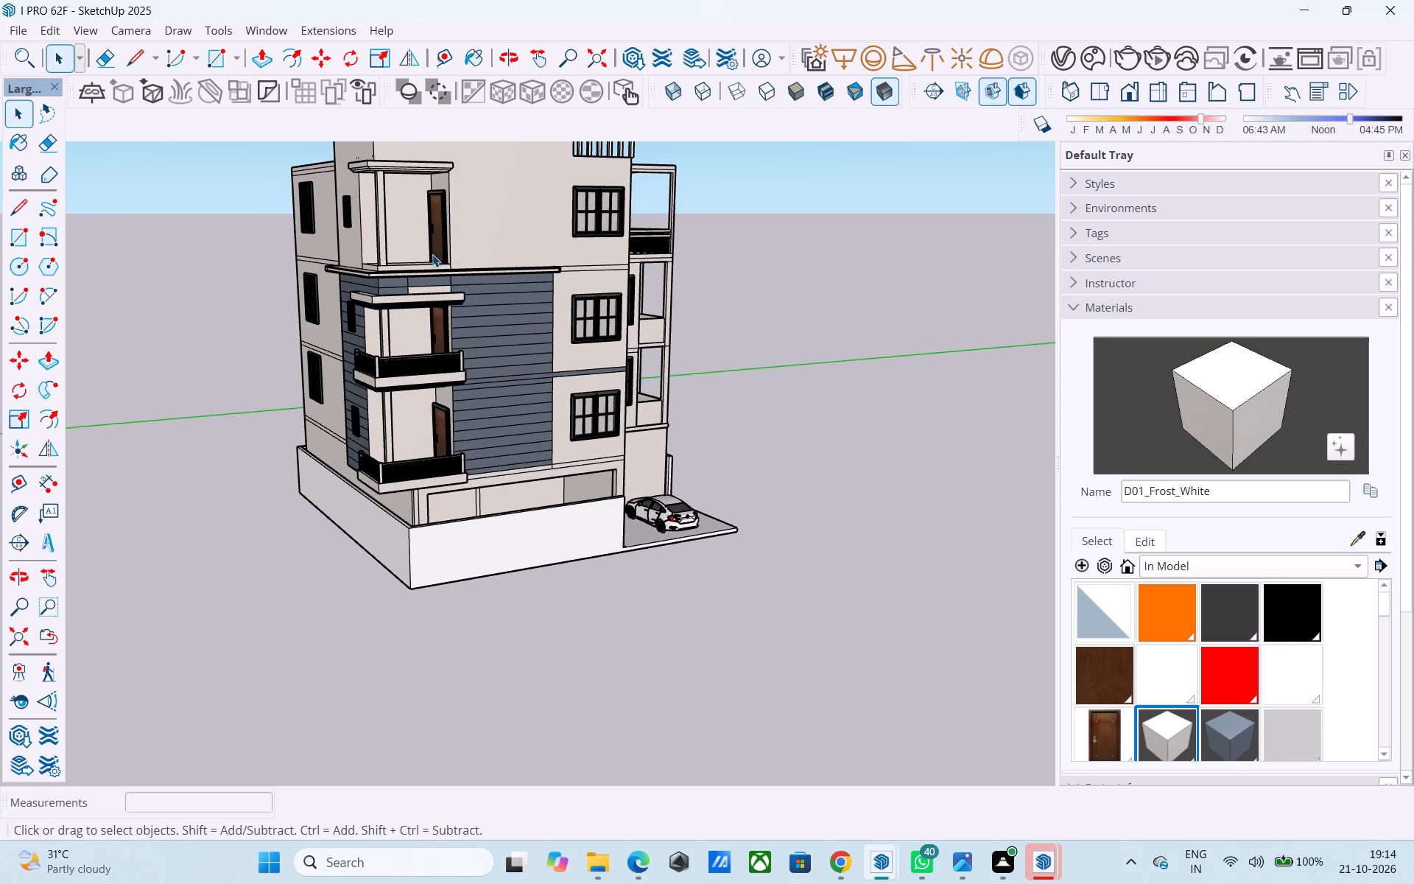
middle_click_drag(432, 253, 416, 243)
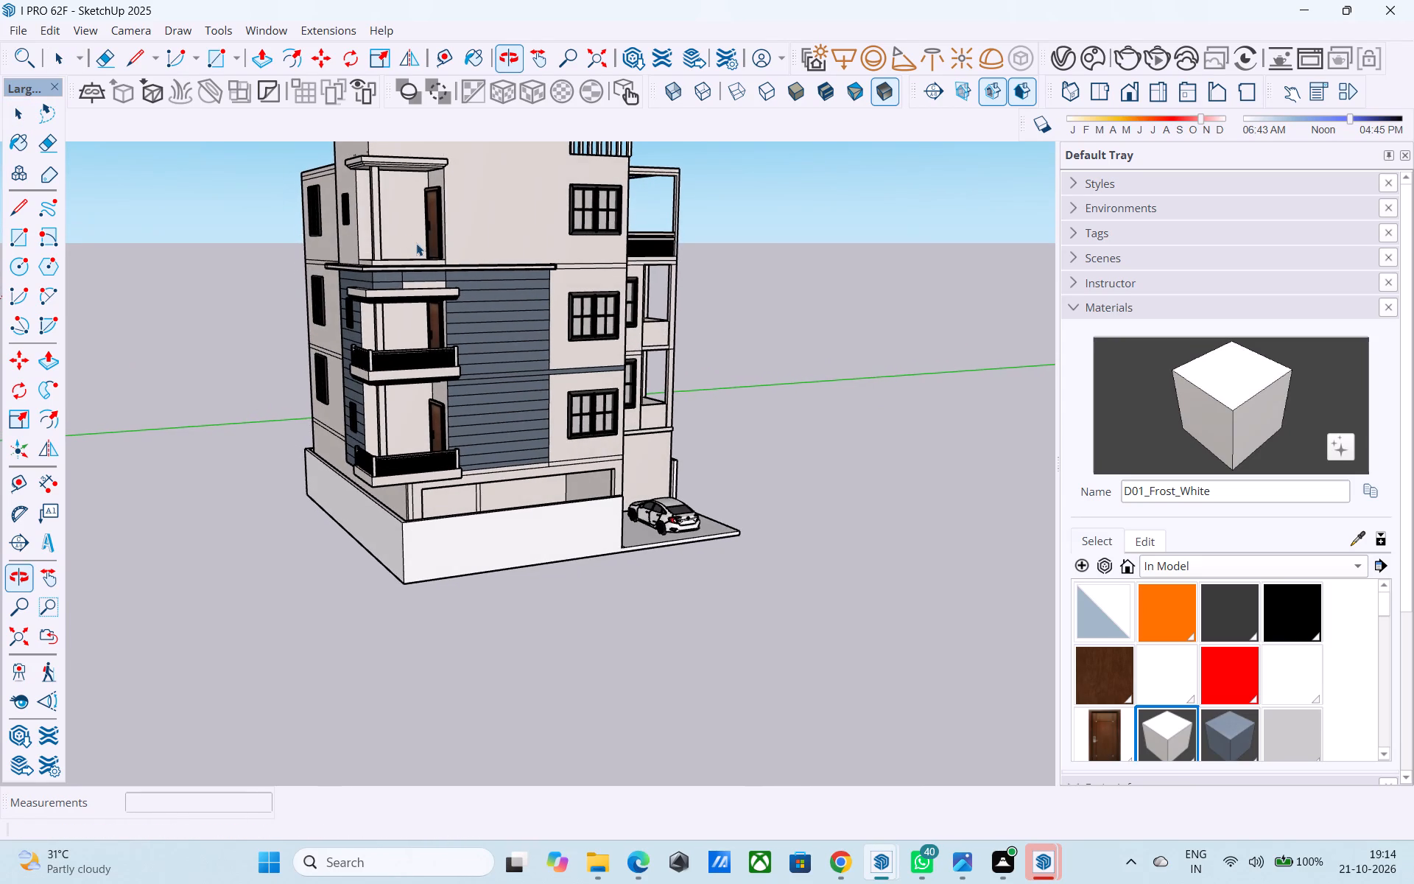
middle_click_drag(416, 243, 406, 238)
scroll(404, 238, "down", 4)
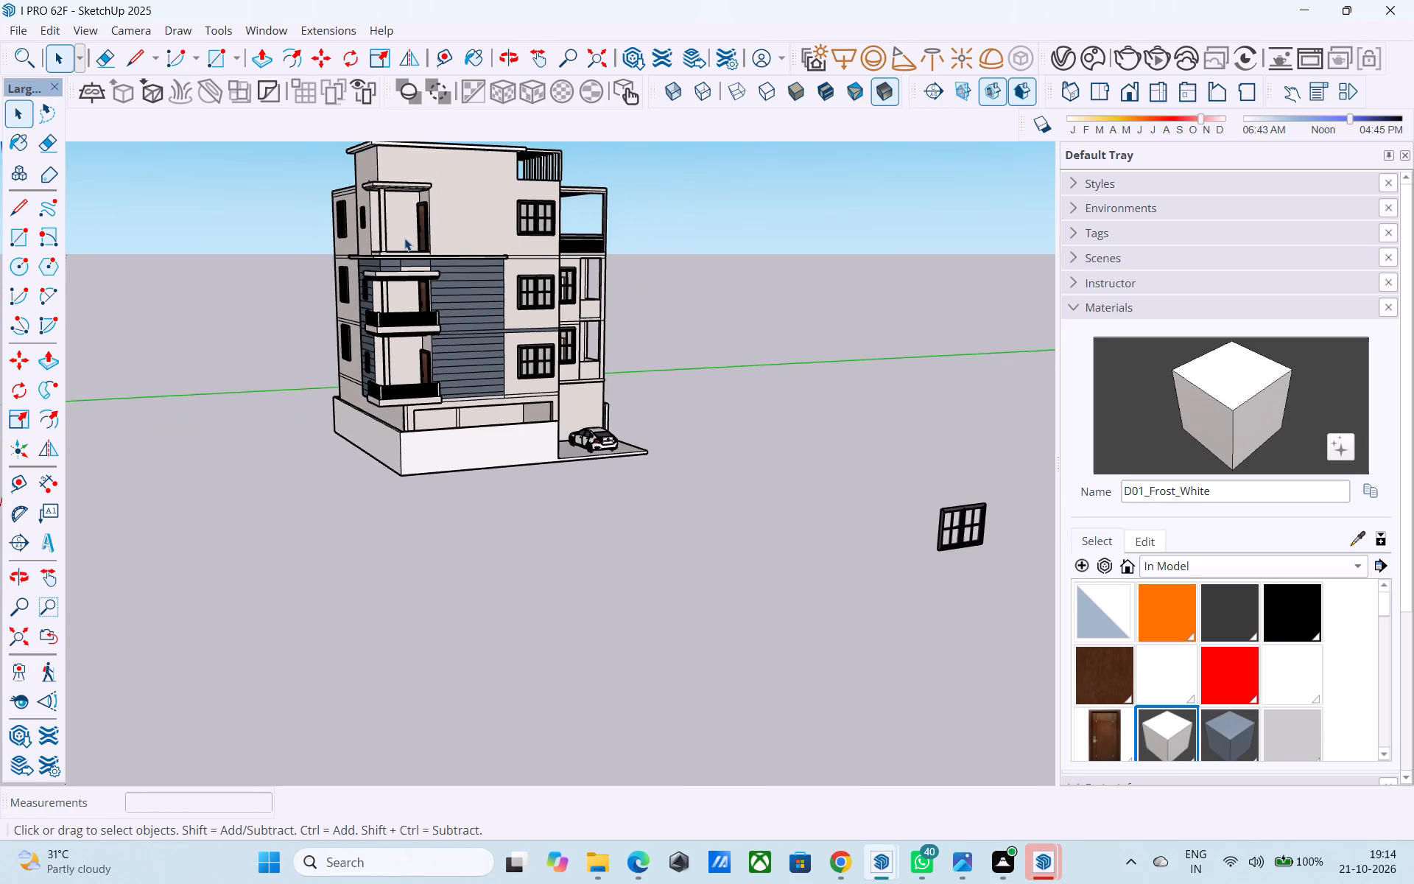
middle_click_drag(404, 237, 405, 290)
scroll(401, 298, "down", 3)
scroll(435, 171, "up", 1)
middle_click_drag(435, 170, 438, 161)
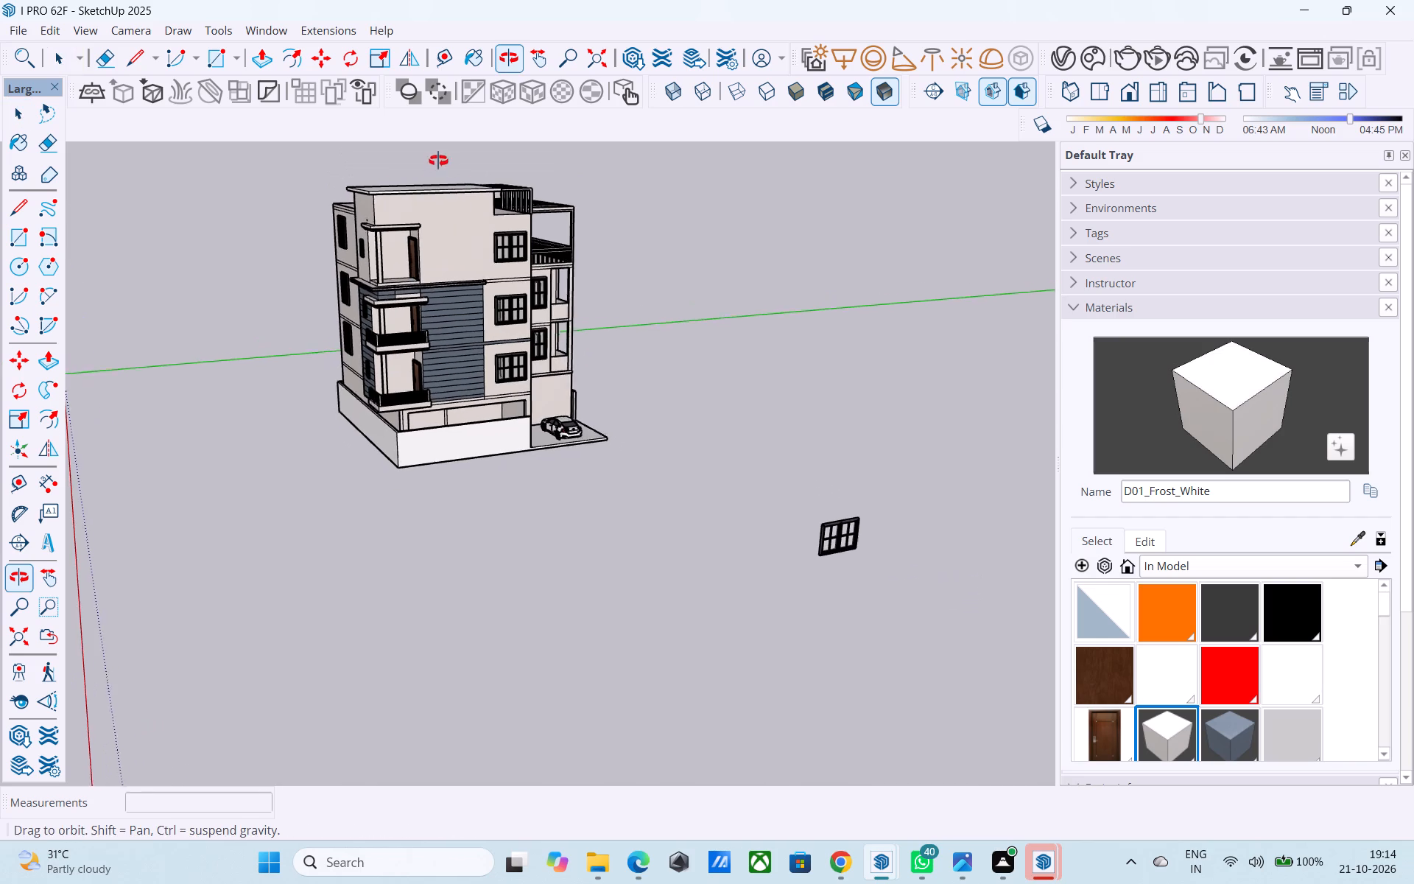
middle_click_drag(438, 161, 446, 136)
middle_click_drag(429, 309, 439, 256)
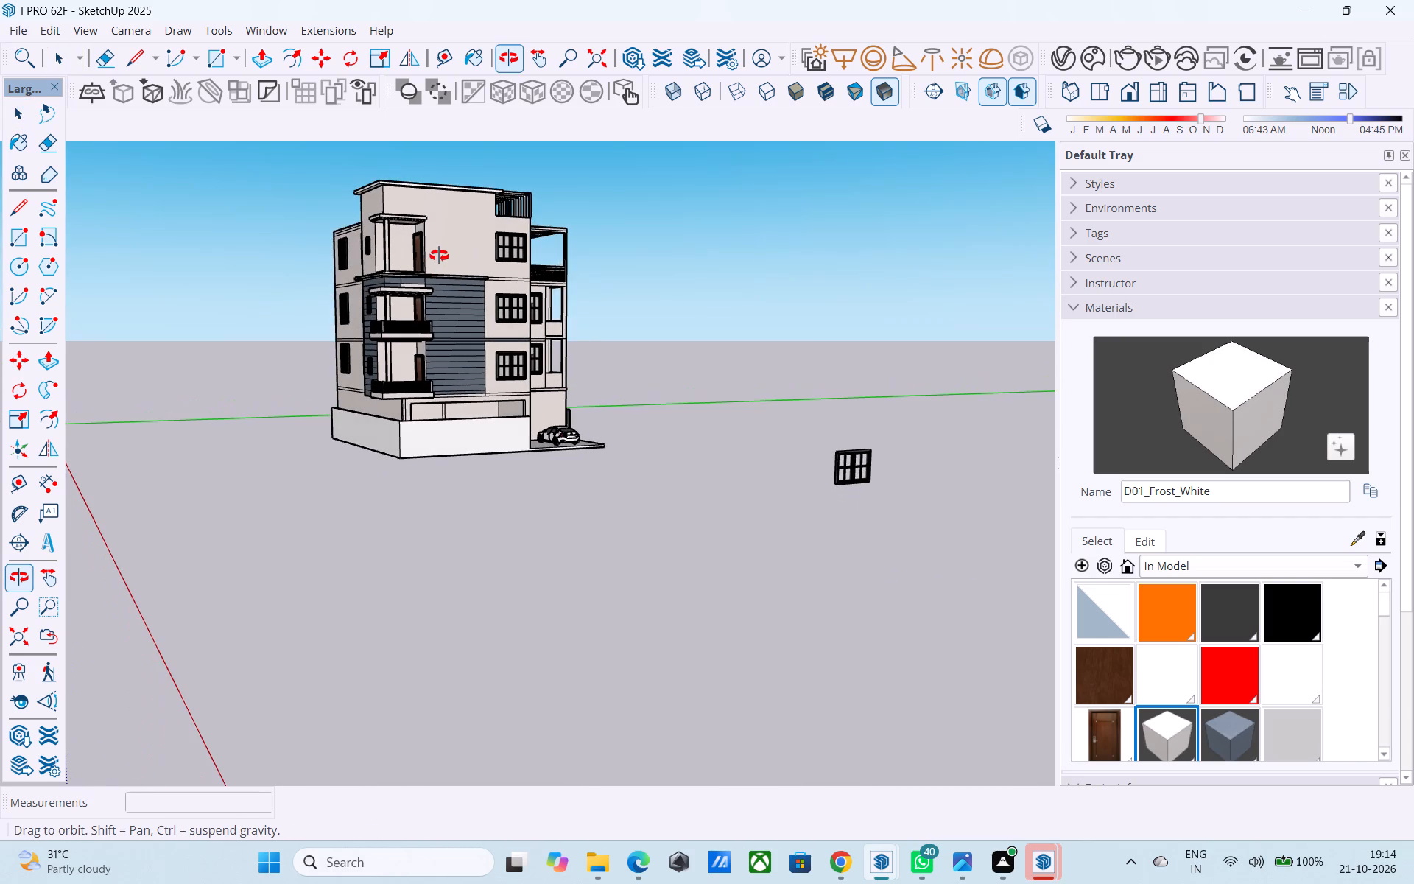
middle_click_drag(439, 256, 303, 225)
scroll(544, 212, "up", 7)
middle_click_drag(547, 241, 354, 300)
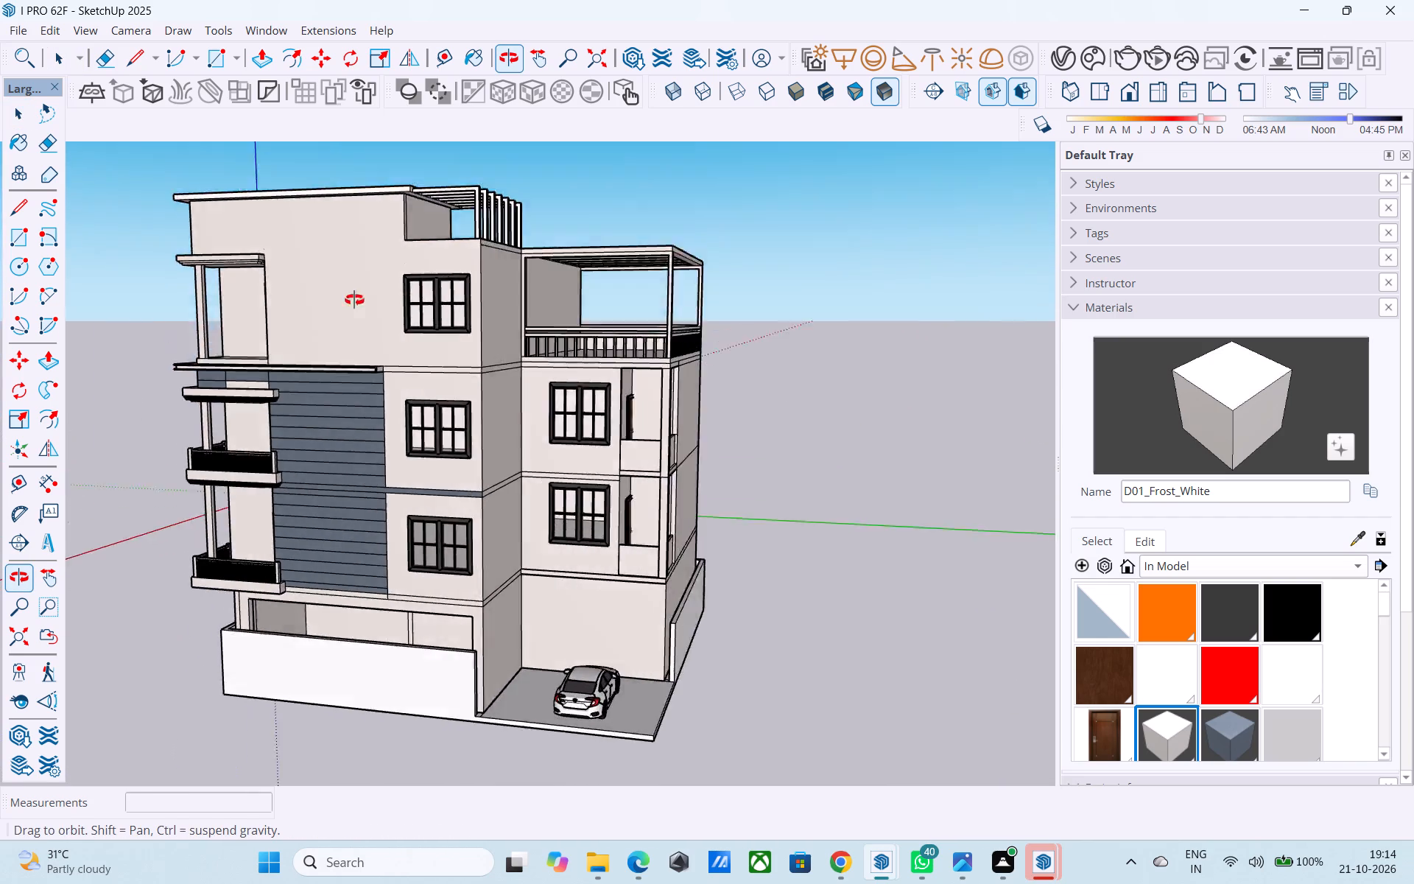
middle_click_drag(354, 300, 478, 340)
scroll(552, 385, "up", 1)
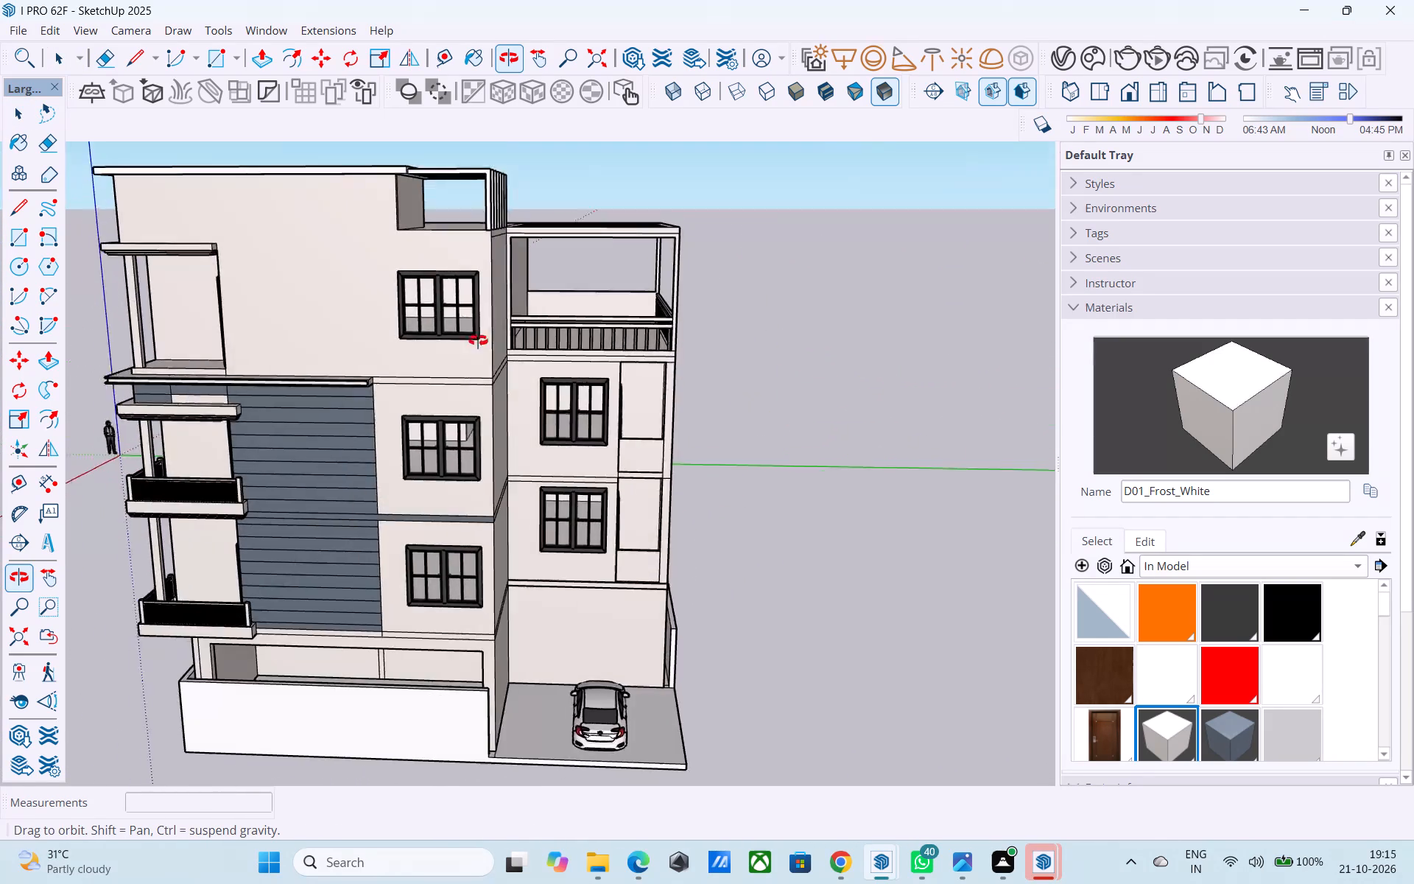
middle_click_drag(478, 340, 631, 360)
Save the finished building model.
key("ctrl+s")
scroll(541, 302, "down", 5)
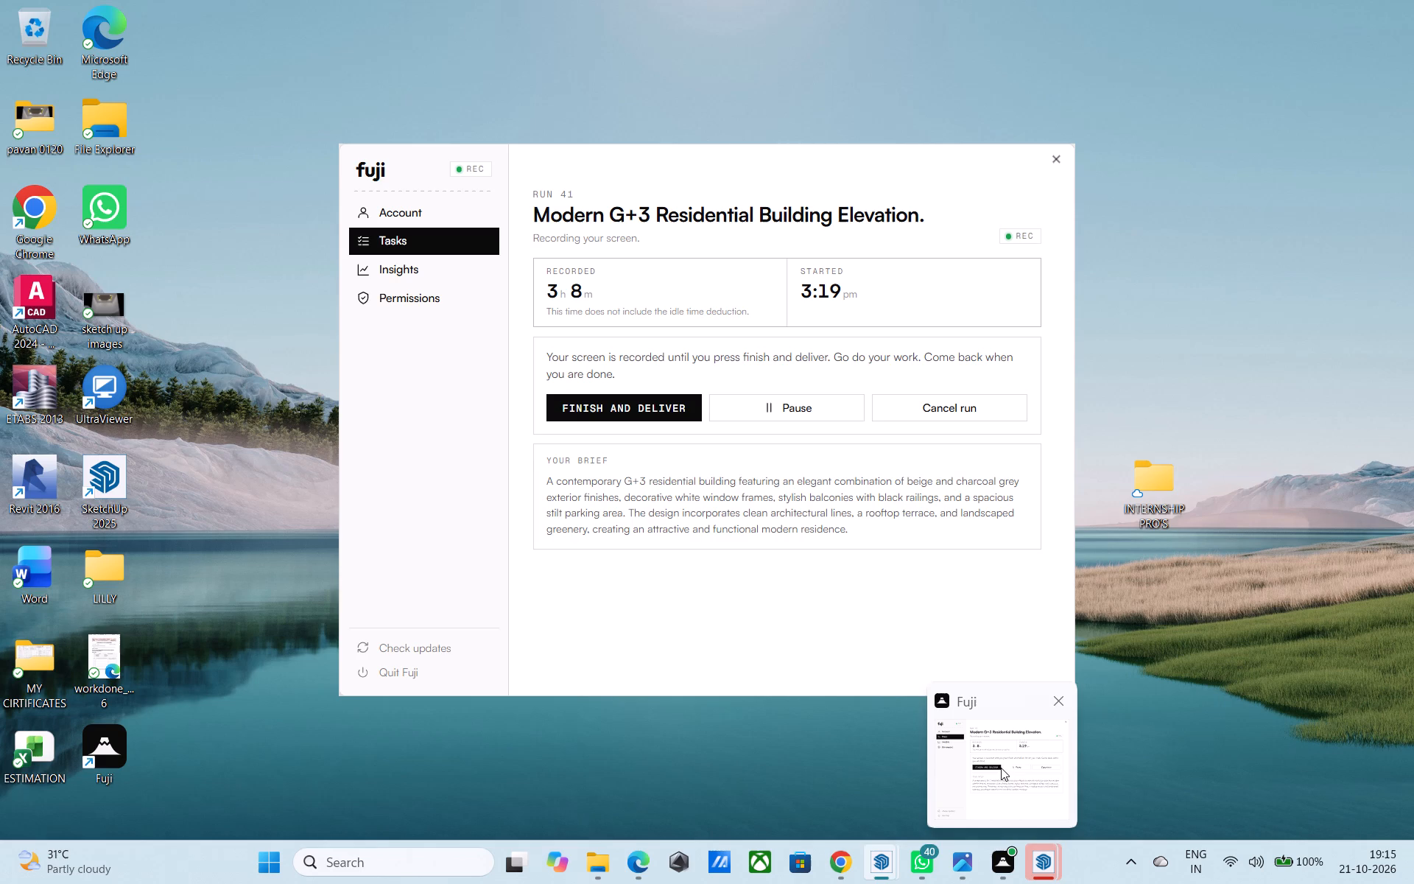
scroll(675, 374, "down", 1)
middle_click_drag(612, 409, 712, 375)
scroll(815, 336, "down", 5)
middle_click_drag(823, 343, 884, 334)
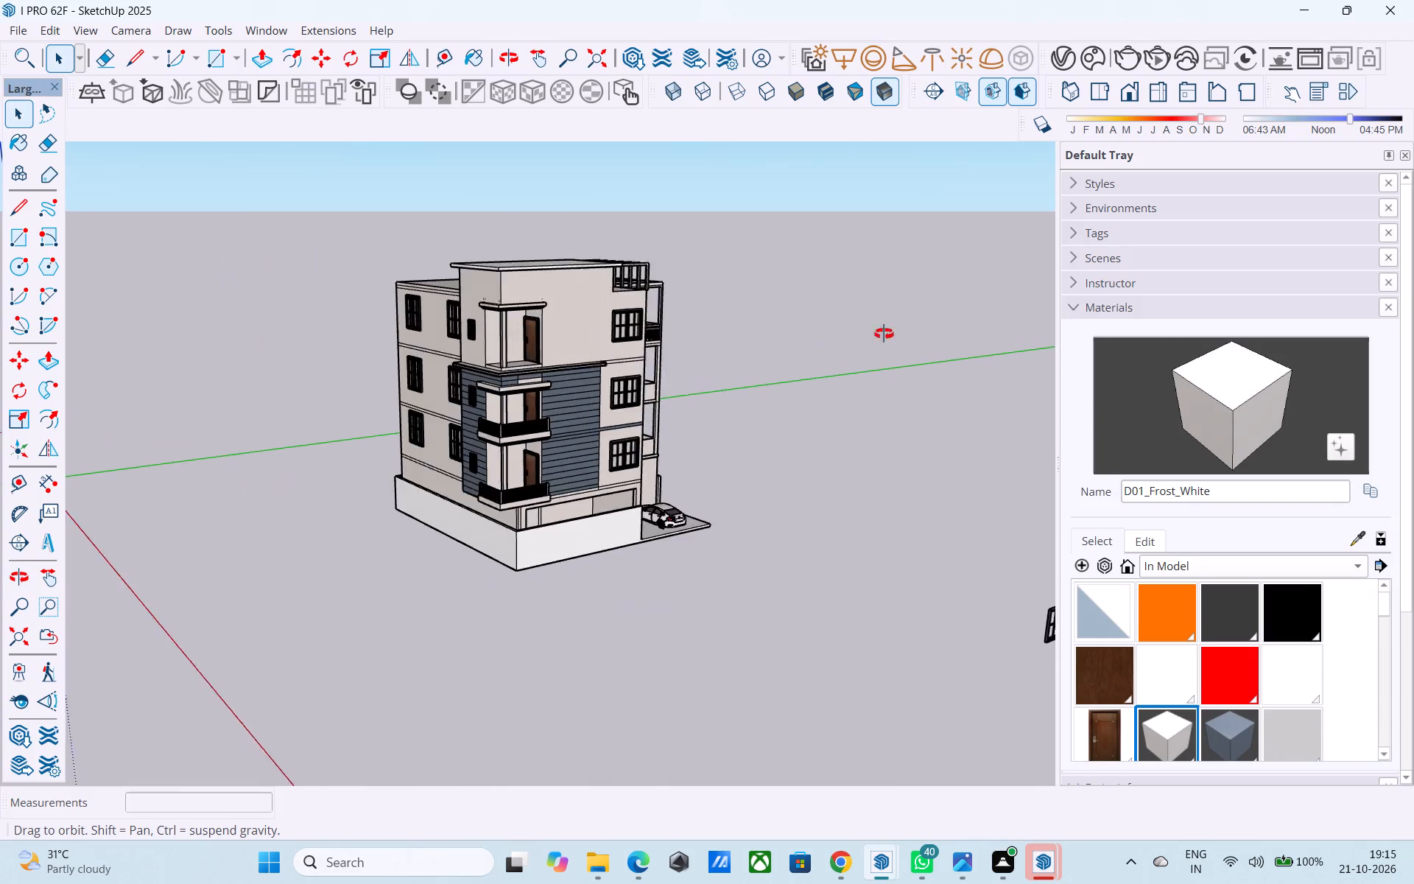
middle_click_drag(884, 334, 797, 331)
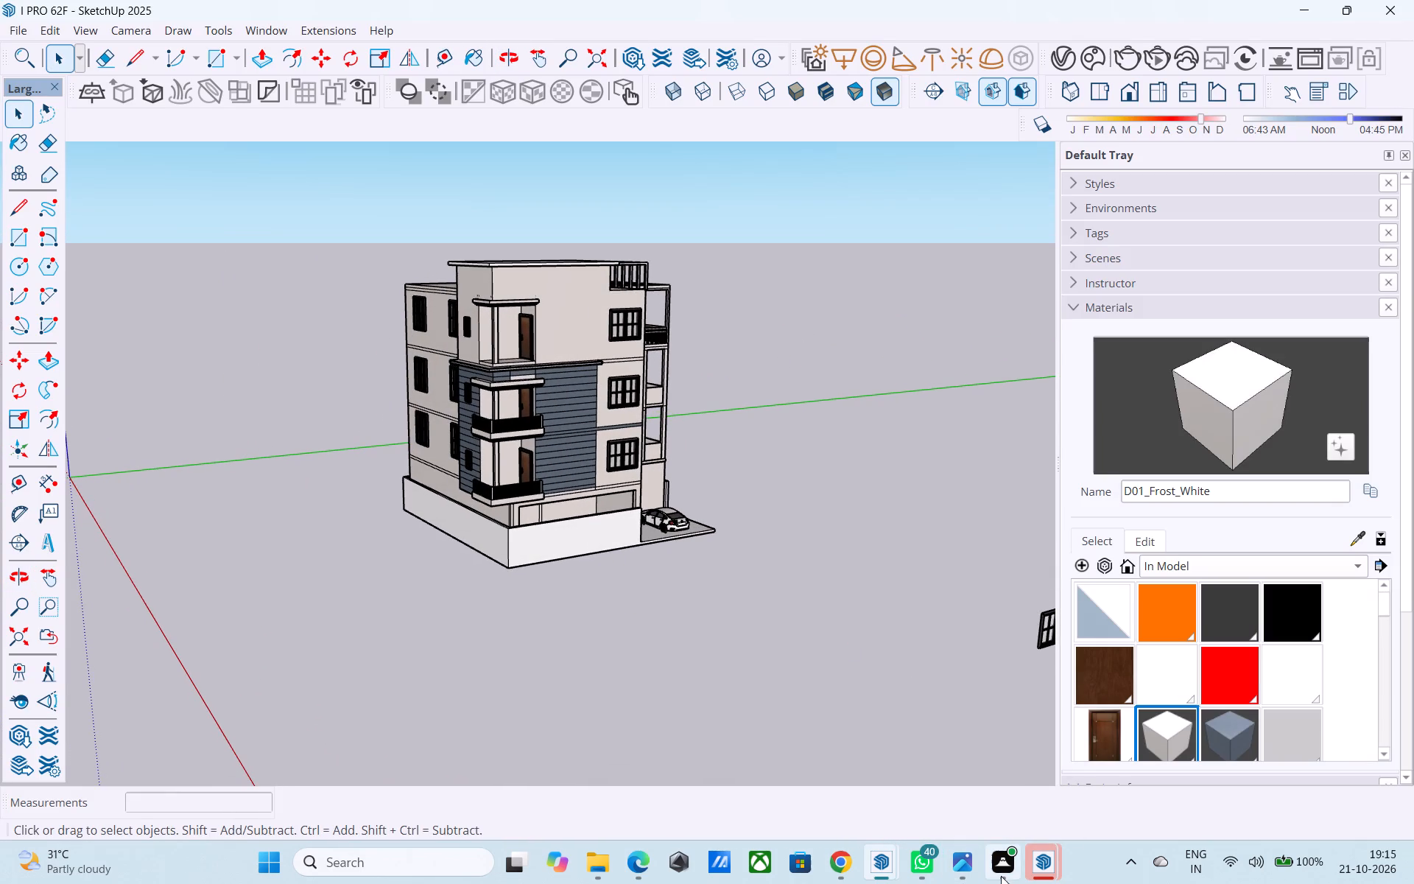